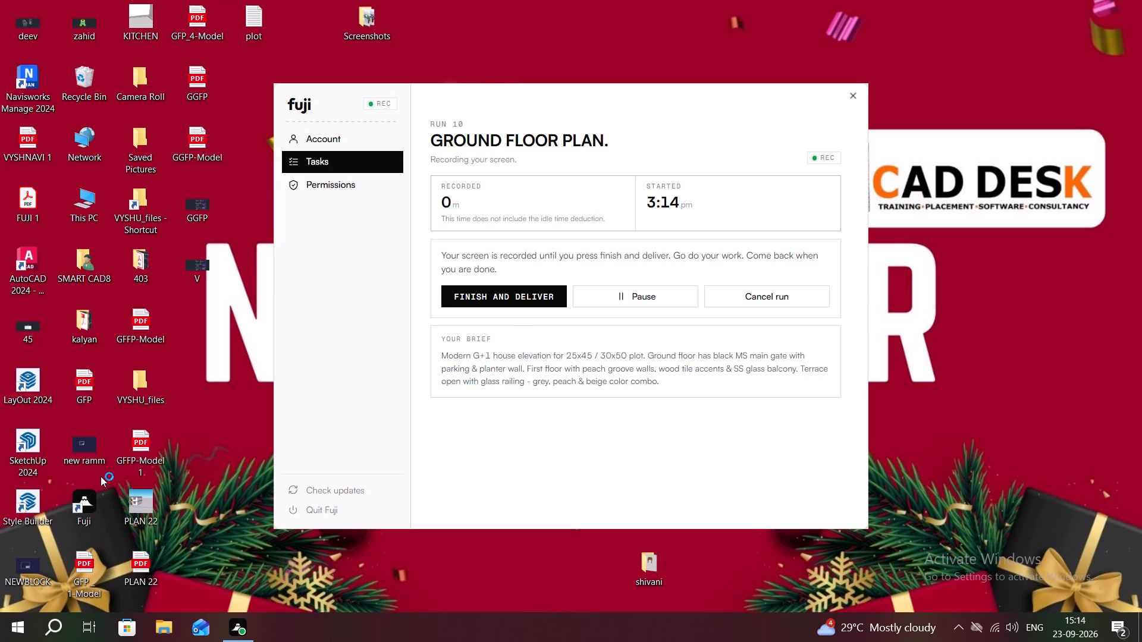
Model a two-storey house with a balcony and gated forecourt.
Launch SketchUp 2024 from its desktop shortcut.
right_click(29, 445)
left_click(189, 272)
left_click(203, 493)
right_click(203, 478)
right_click(25, 454)
left_click(28, 445)
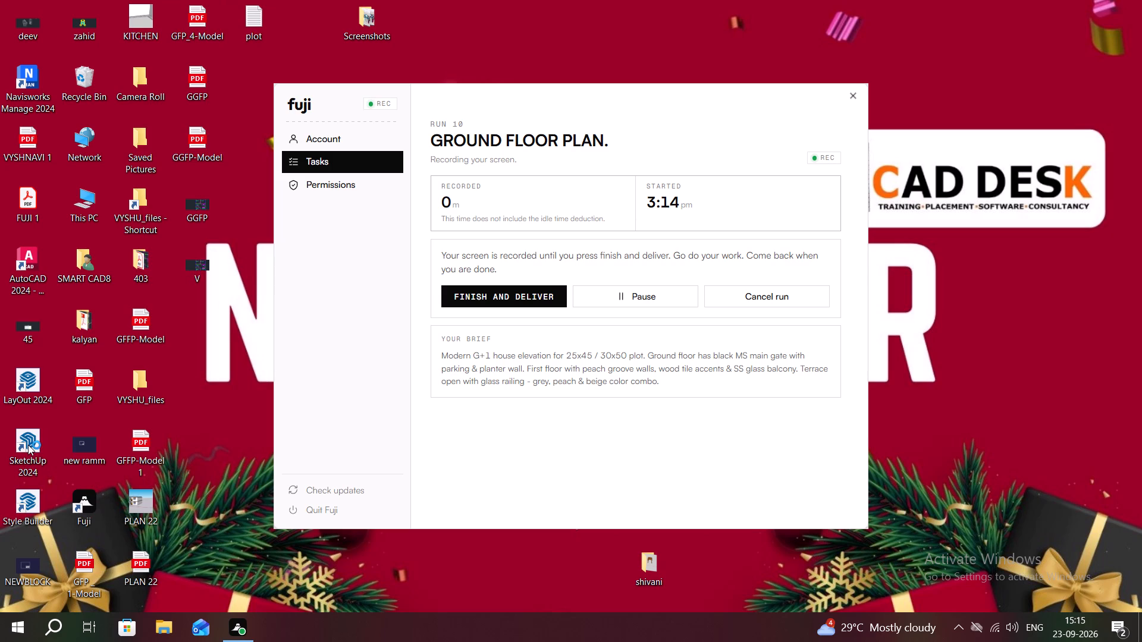
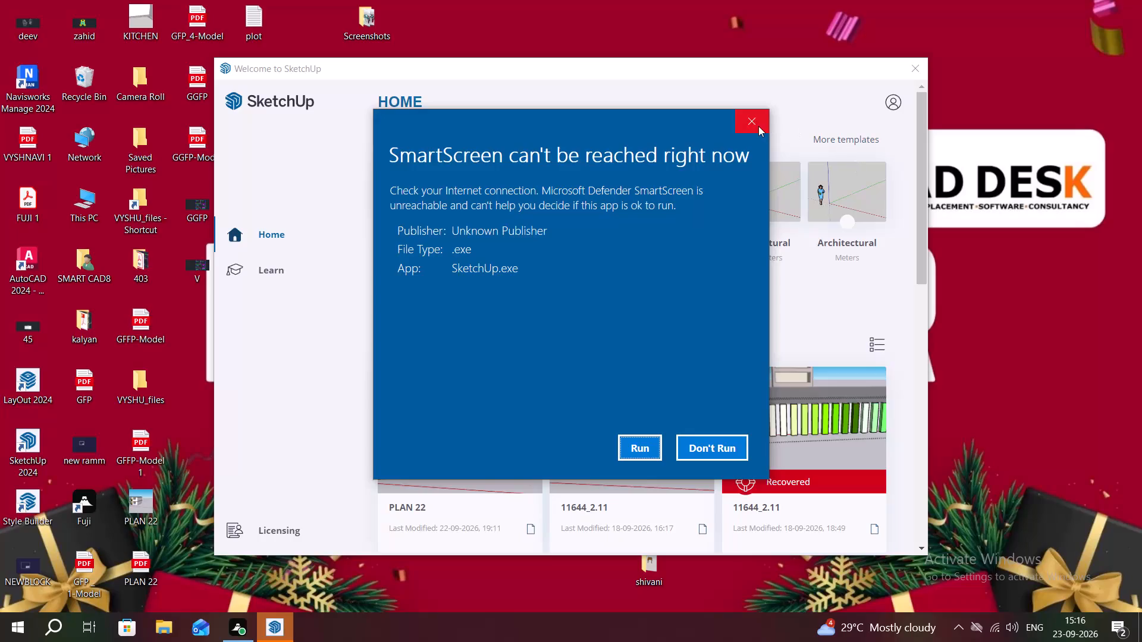
Dismiss the SmartScreen warning about SketchUp.exe without choosing to run the app.
left_click(757, 126)
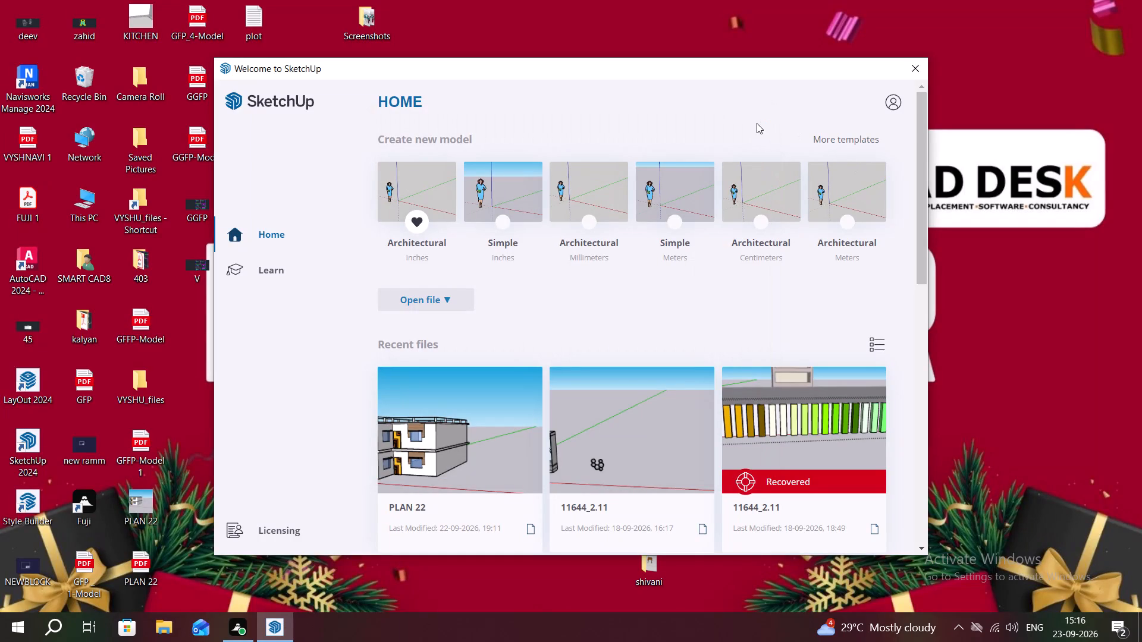
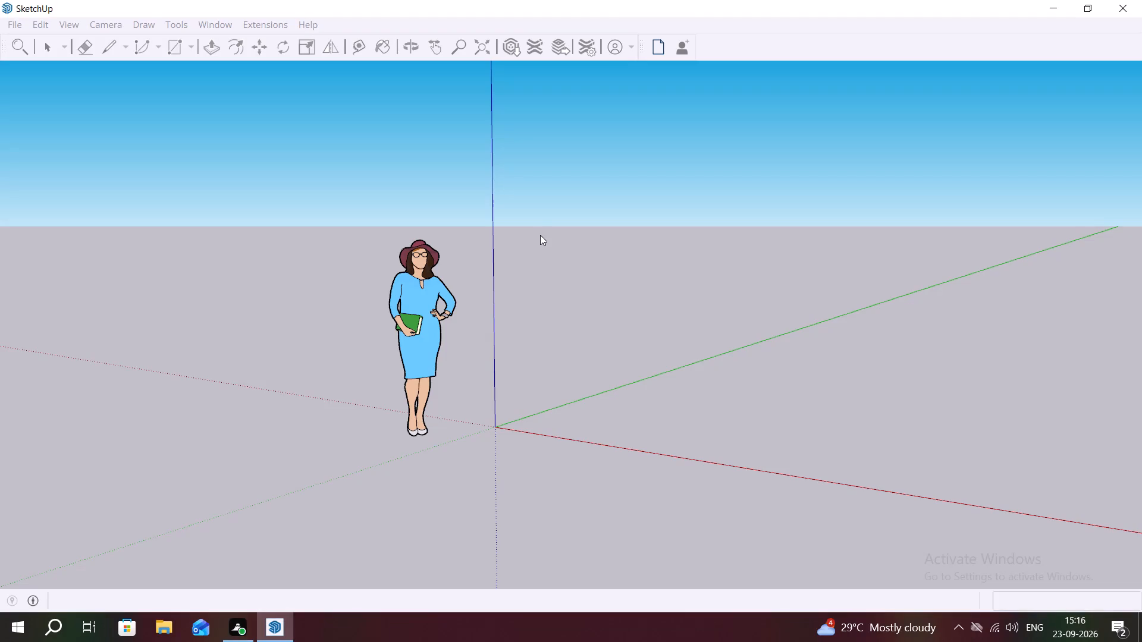
Delete the default human scale figure from the new model.
left_click(416, 307)
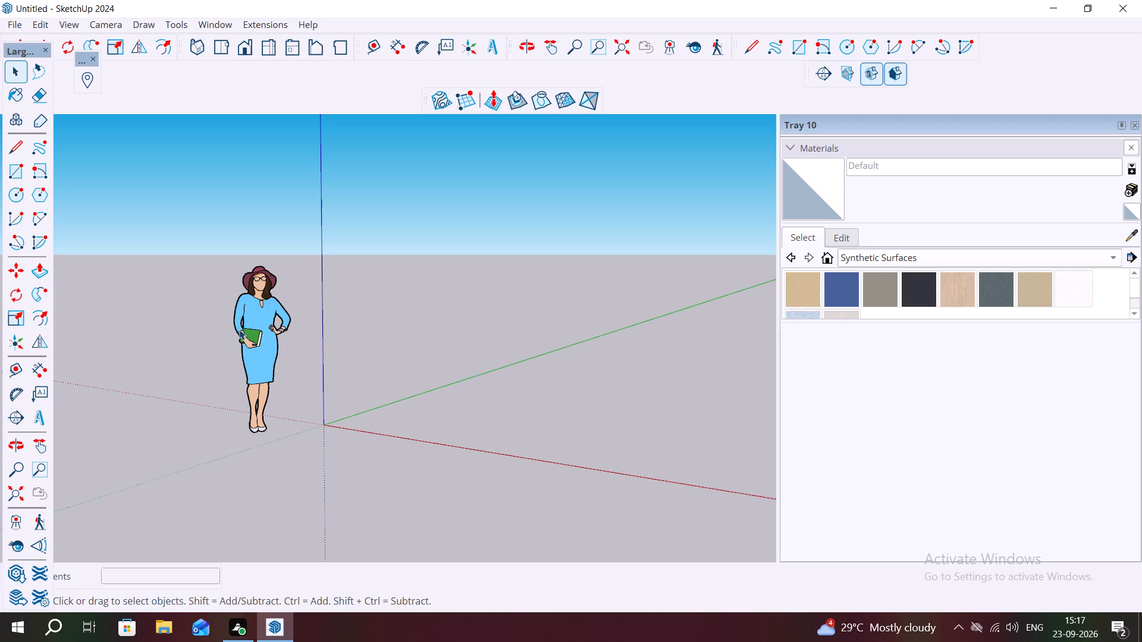
left_click(265, 325)
key("Delete")
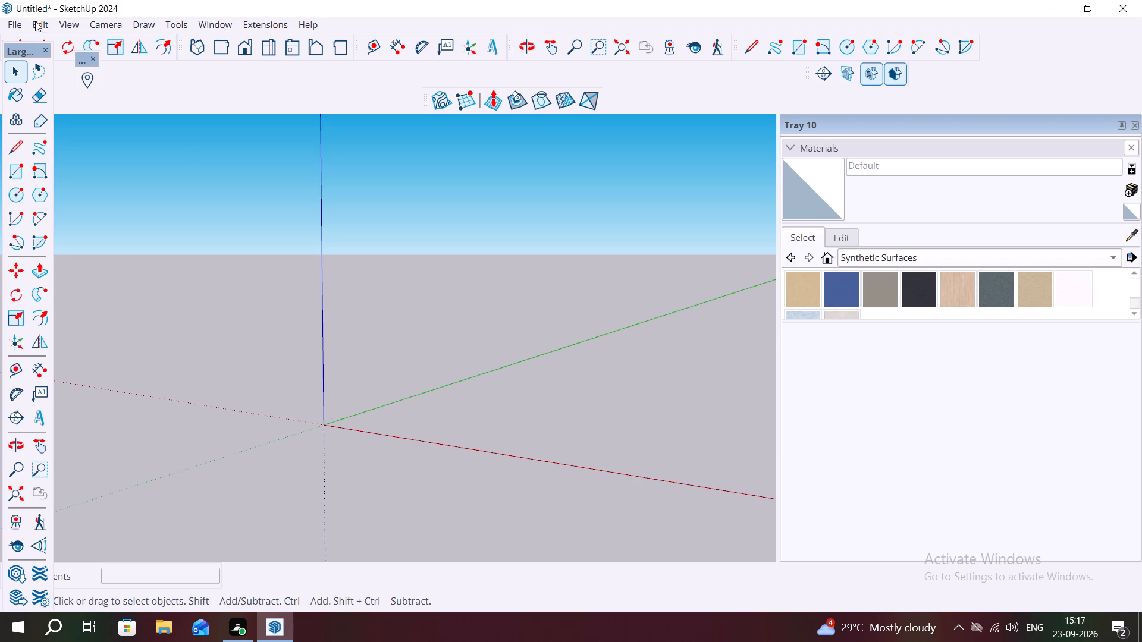
Import the AutoCAD file EXTERIOR2(FOR STUDENTS) (2) from the Downloads folder and close the import results.
left_click(17, 23)
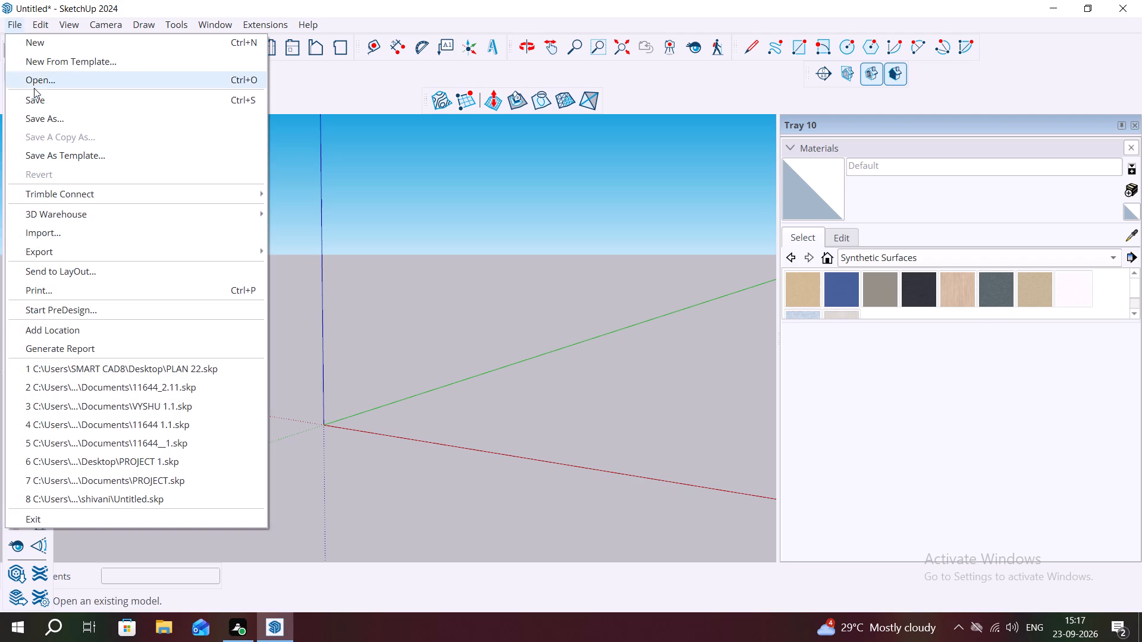
left_click(49, 253)
left_click(135, 224)
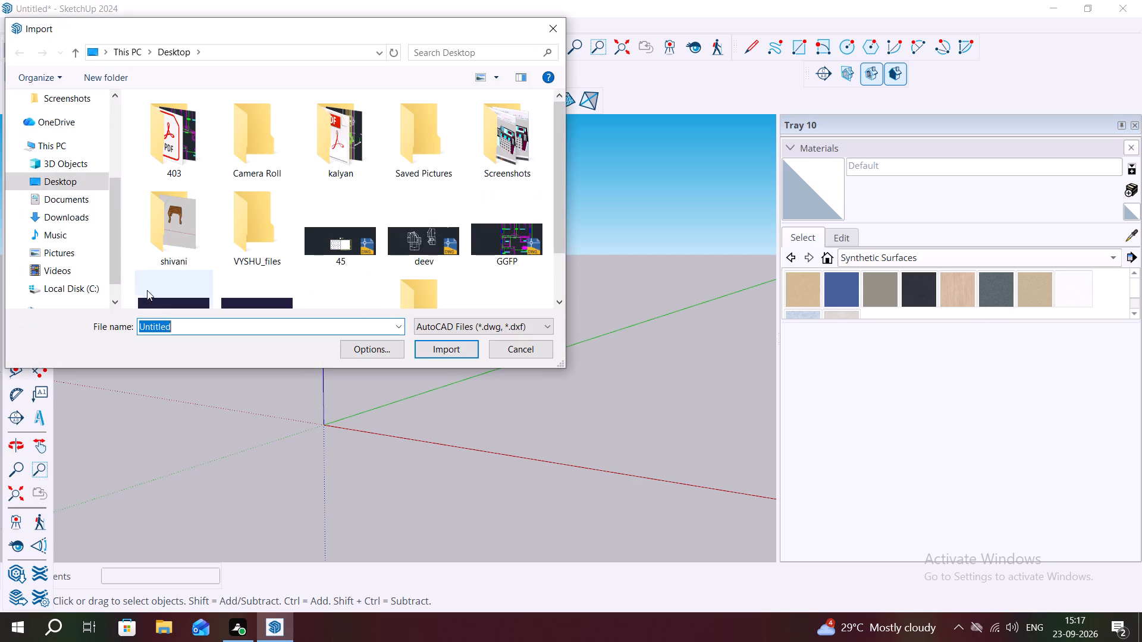
left_click(84, 217)
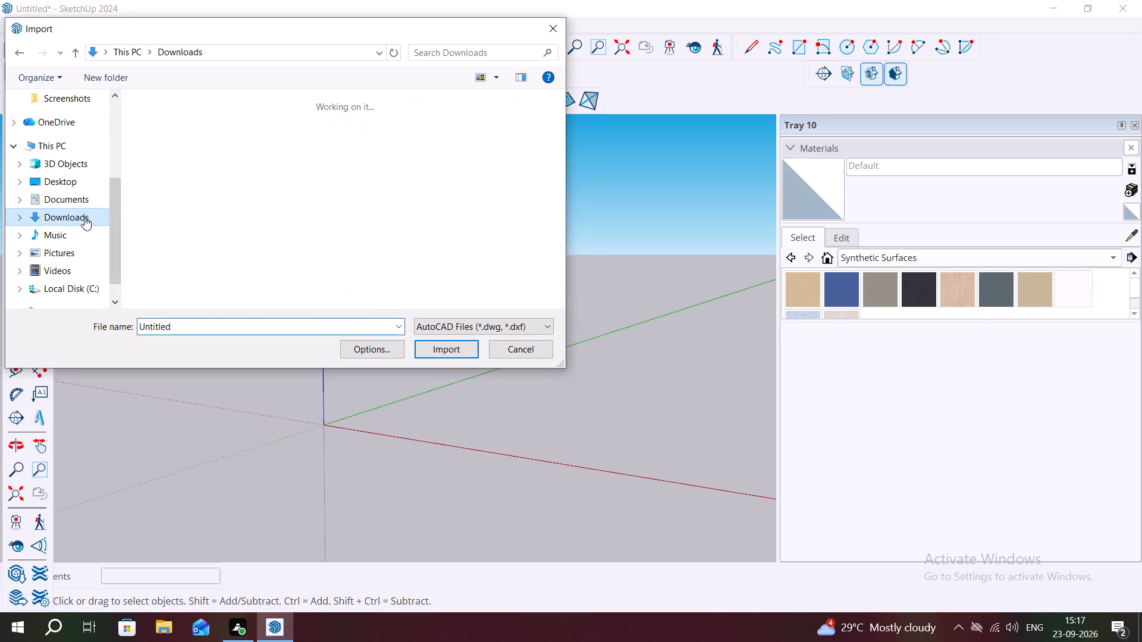
left_click(205, 221)
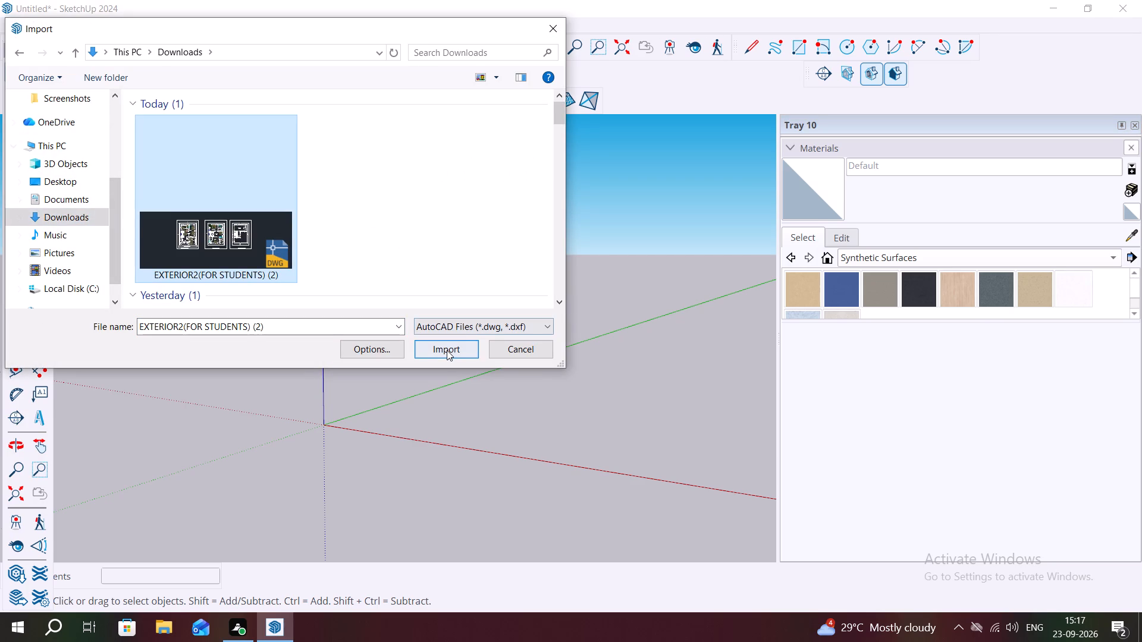
left_click(447, 350)
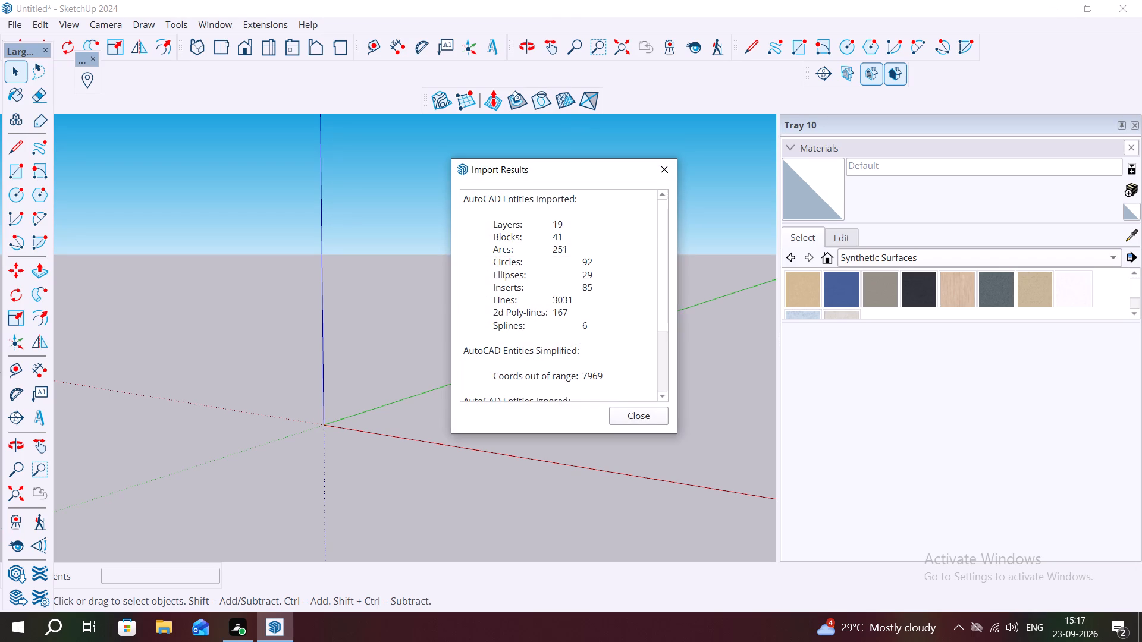
left_click(636, 419)
Examine the three imported floor plans from above to see how they are laid out.
scroll(356, 436, "down", 1)
scroll(252, 391, "down", 3)
middle_click_drag(462, 417, 721, 455)
scroll(732, 402, "down", 6)
scroll(752, 353, "up", 1)
scroll(752, 355, "down", 2)
middle_click_drag(538, 451, 511, 477)
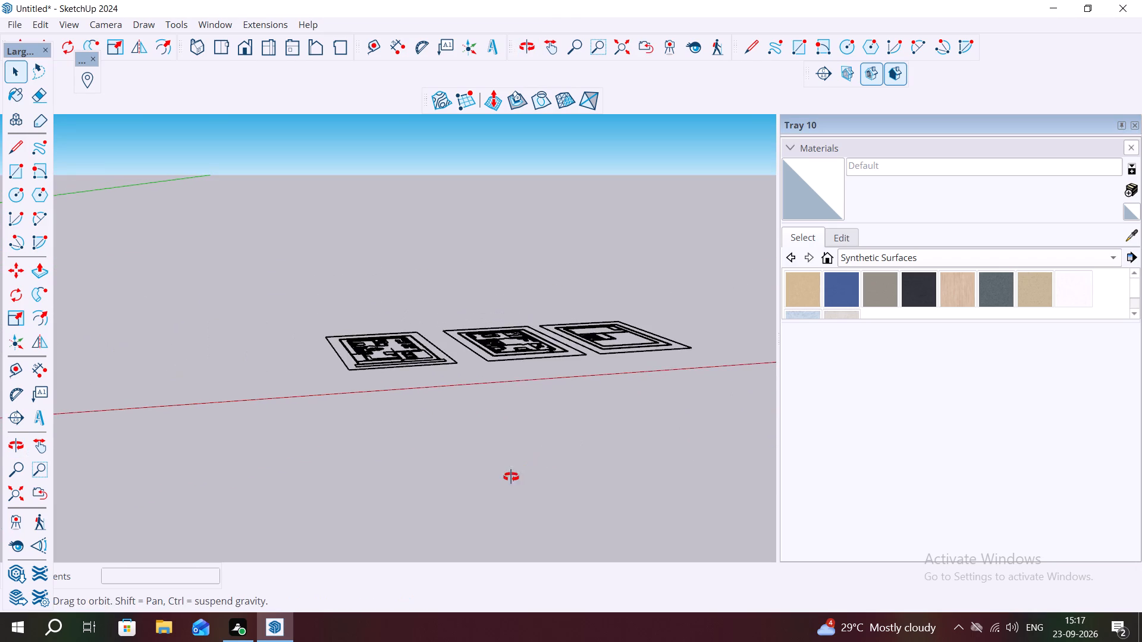
middle_click_drag(511, 477, 395, 578)
scroll(297, 344, "up", 4)
scroll(146, 307, "down", 4)
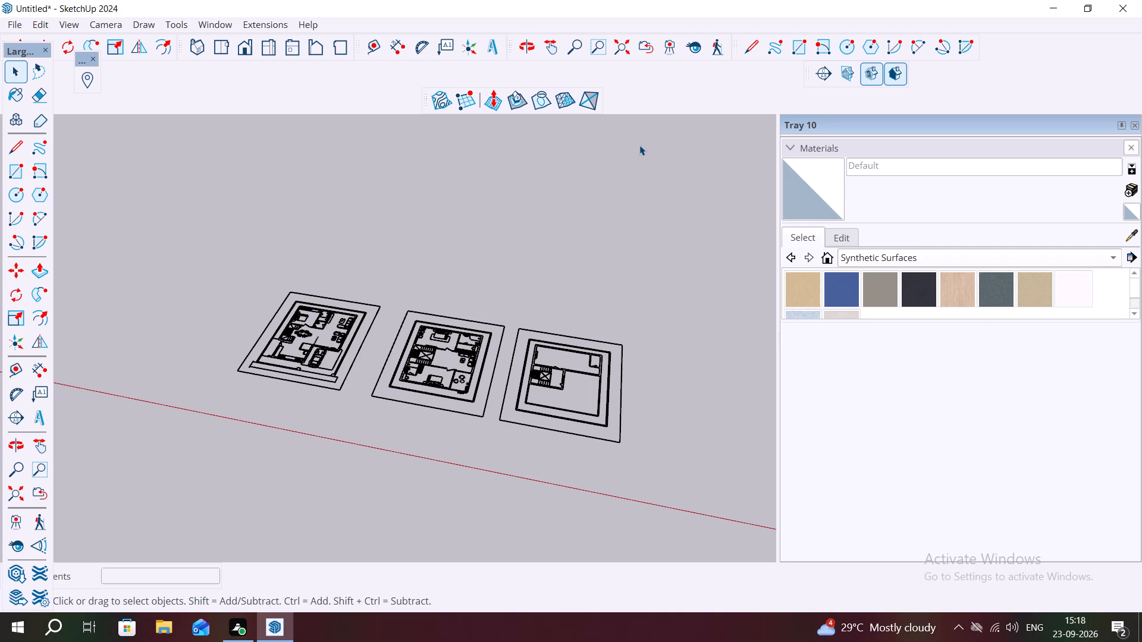
scroll(476, 415, "up", 2)
middle_click_drag(483, 397, 598, 404)
scroll(215, 335, "up", 4)
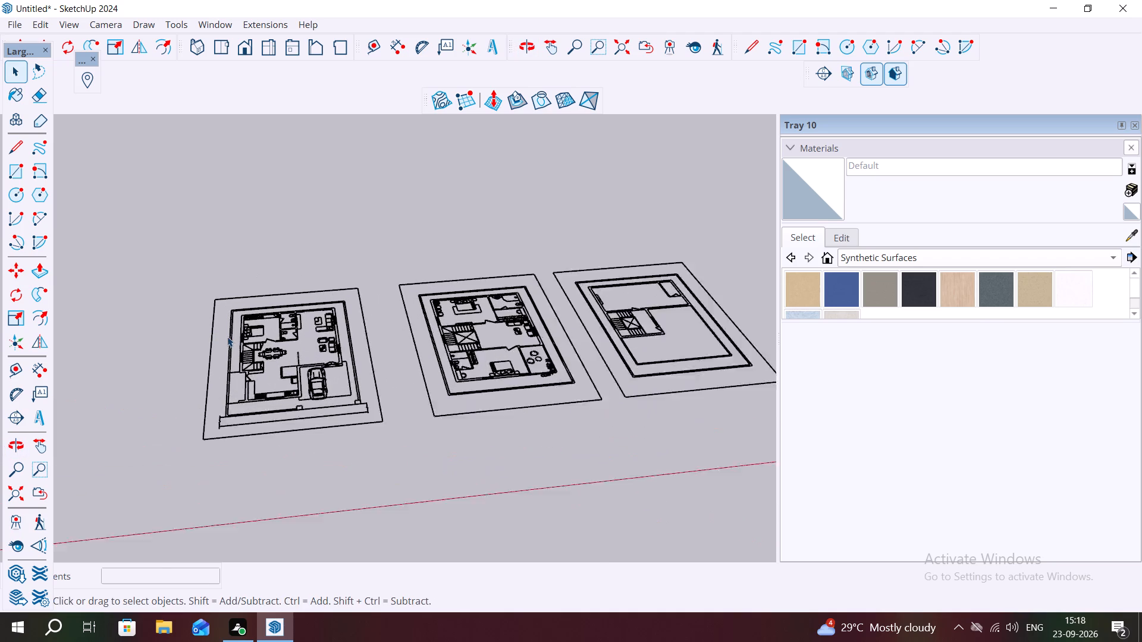
Inspect the ground floor plan with the car porch, checking its kitchen, staircase, living area and outer walls.
scroll(300, 373, "up", 2)
middle_click_drag(334, 425, 354, 538)
scroll(336, 493, "up", 3)
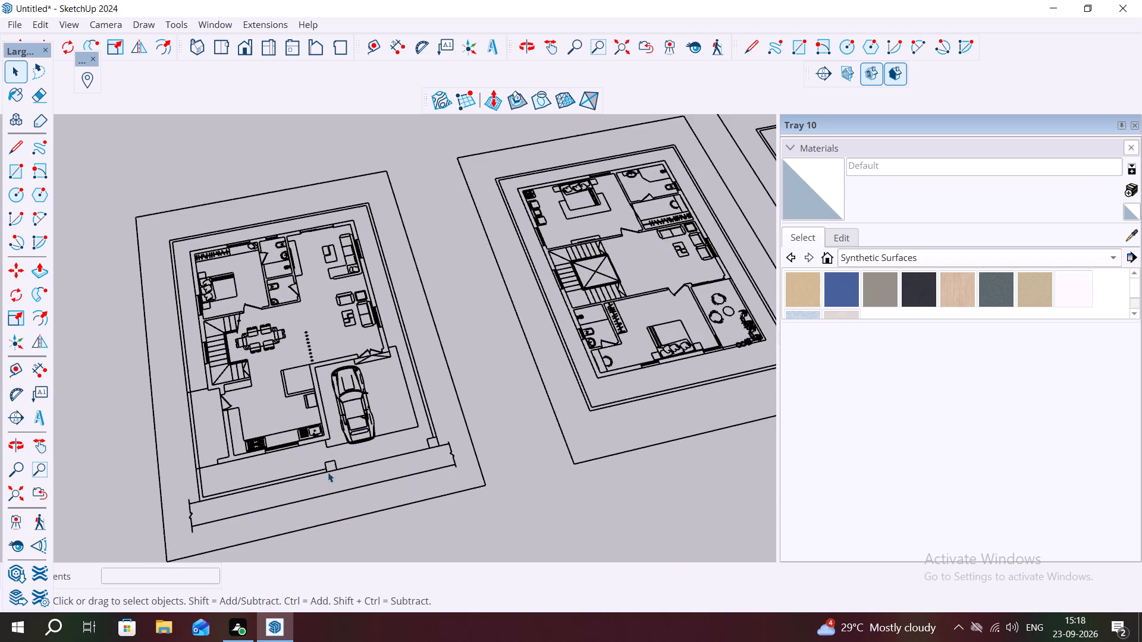
middle_click_drag(326, 472, 299, 565)
scroll(227, 421, "up", 1)
scroll(280, 445, "up", 2)
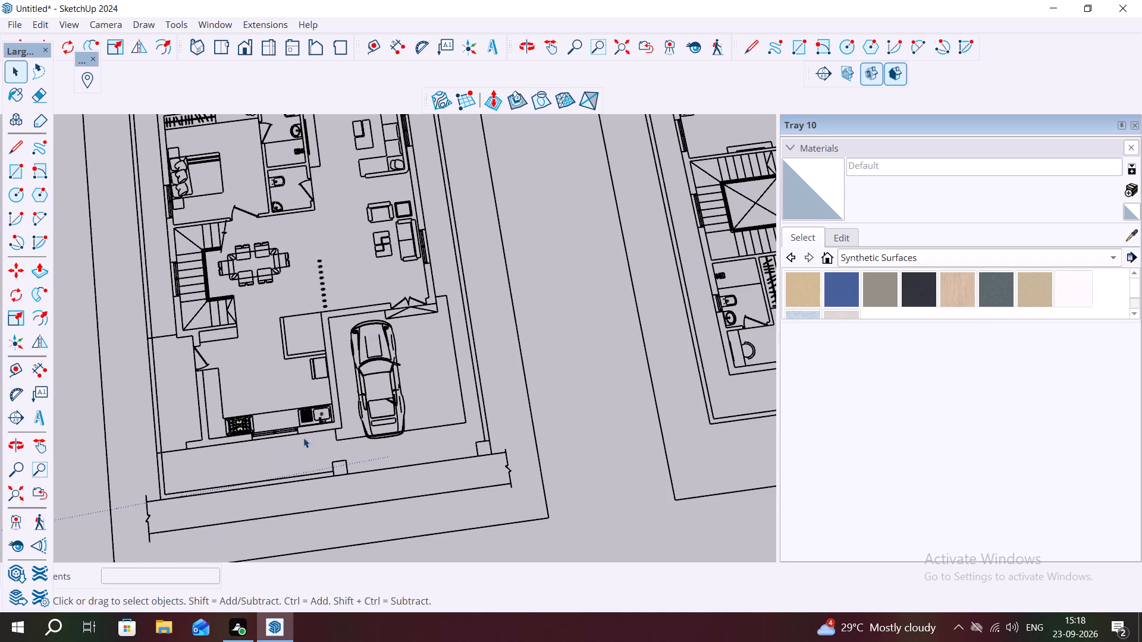
scroll(332, 432, "up", 2)
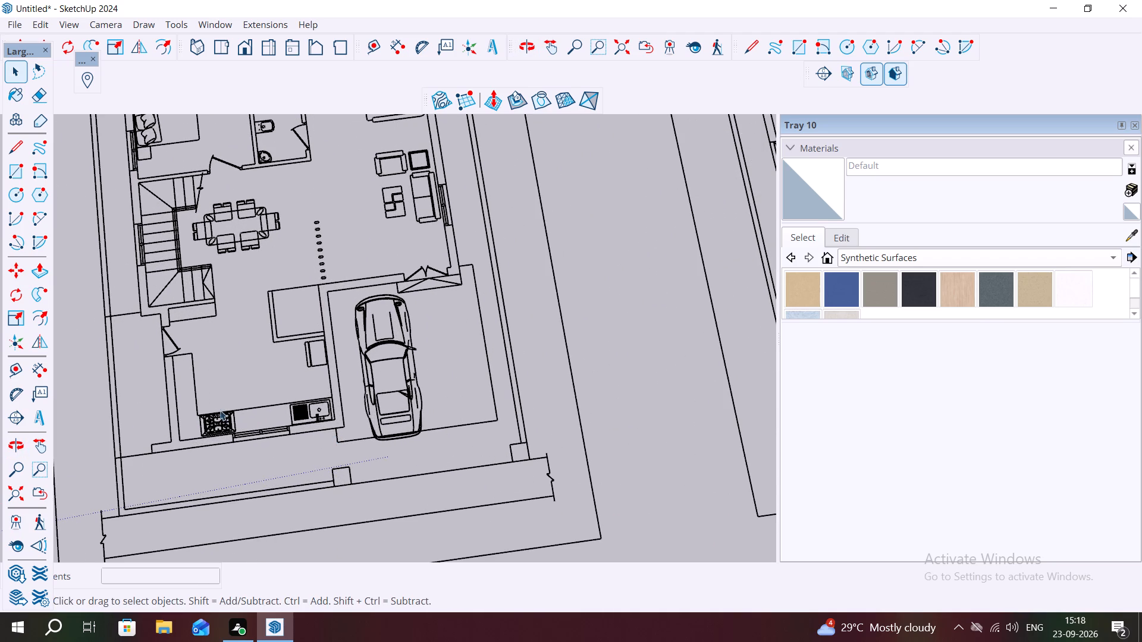
scroll(220, 410, "down", 3)
scroll(147, 251, "down", 2)
scroll(205, 181, "down", 2)
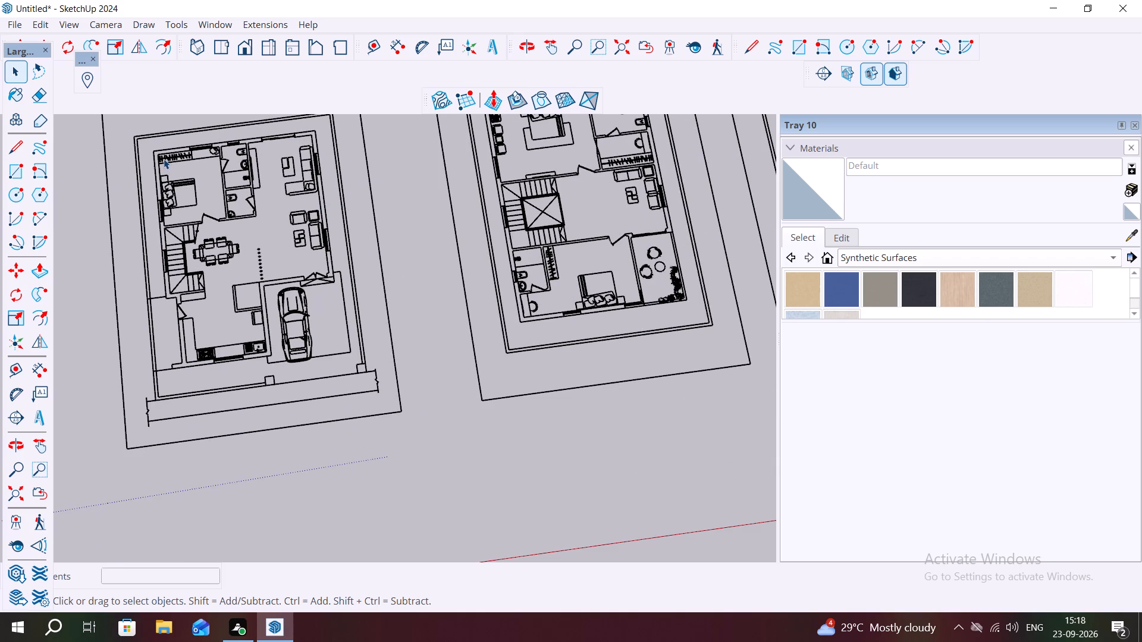
Trace the living room's long outer wall on the ground floor plan with a rectangle about 26' 7 1/2" long.
left_click(15, 166)
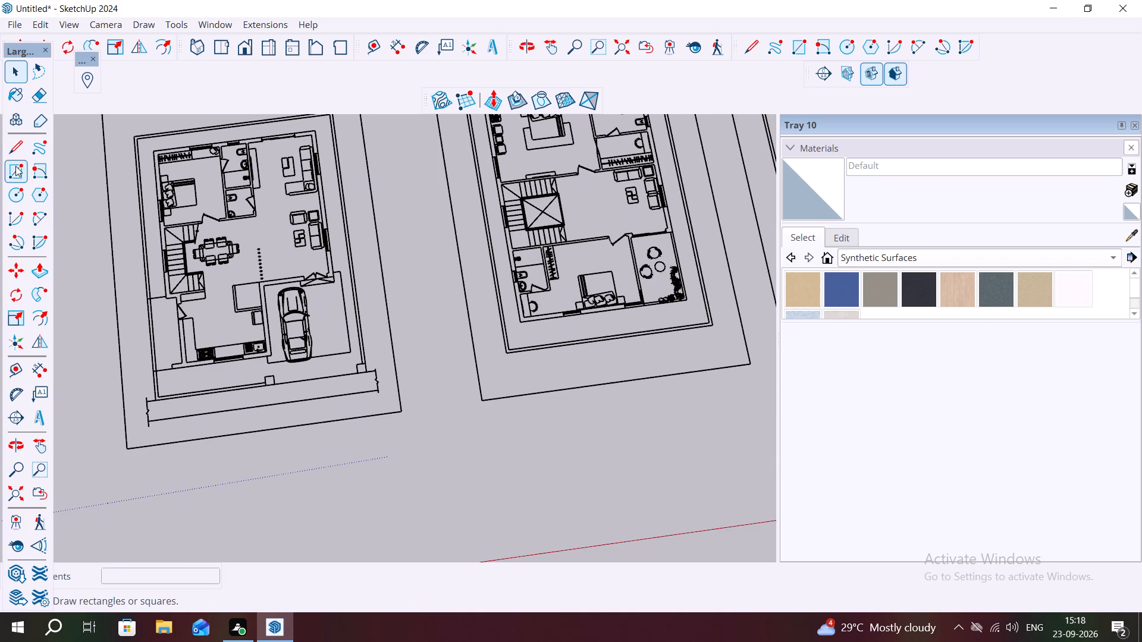
scroll(197, 137, "up", 4)
scroll(310, 142, "up", 8)
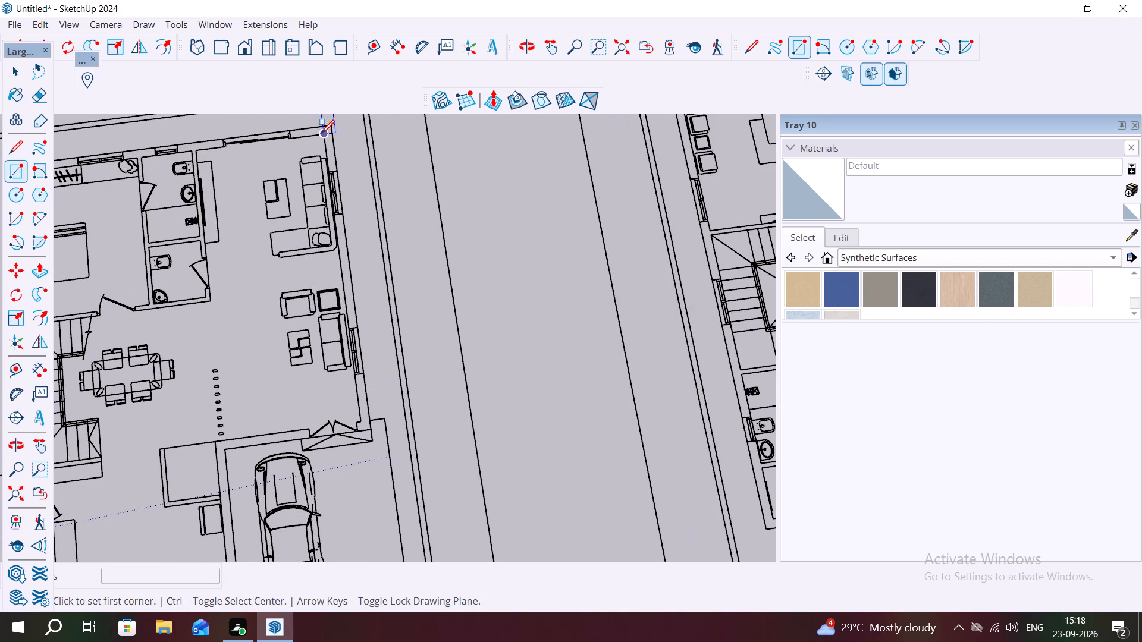
left_click(324, 136)
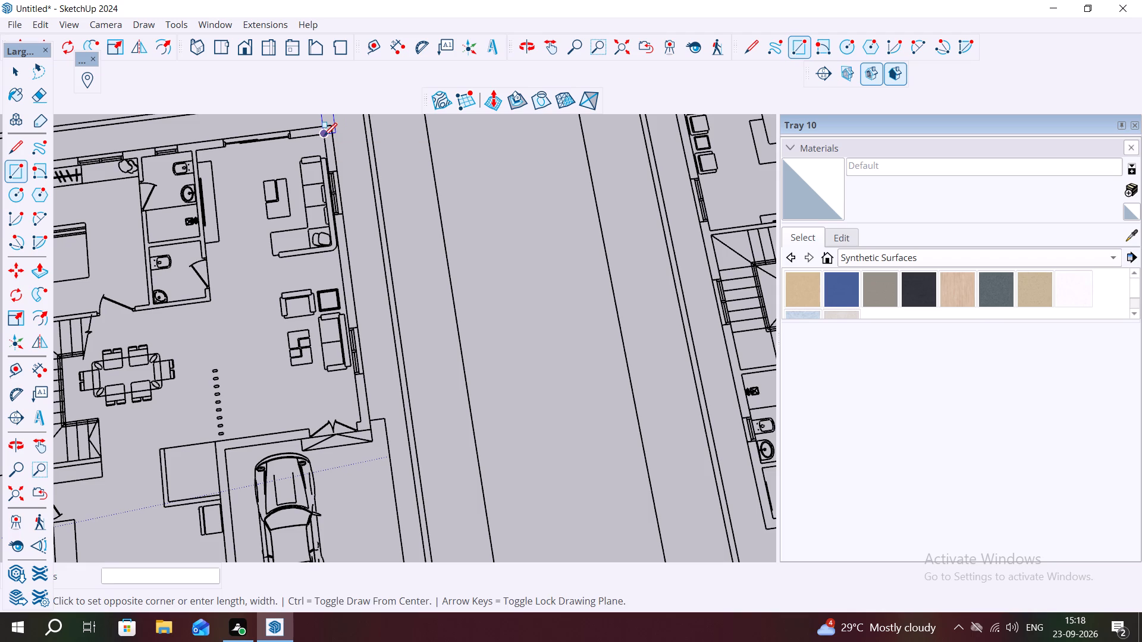
left_click(373, 428)
Trace the entrance wall between the living area and car porch with a rectangle about 12' 3" long.
scroll(352, 397, "down", 2)
scroll(346, 418, "up", 3)
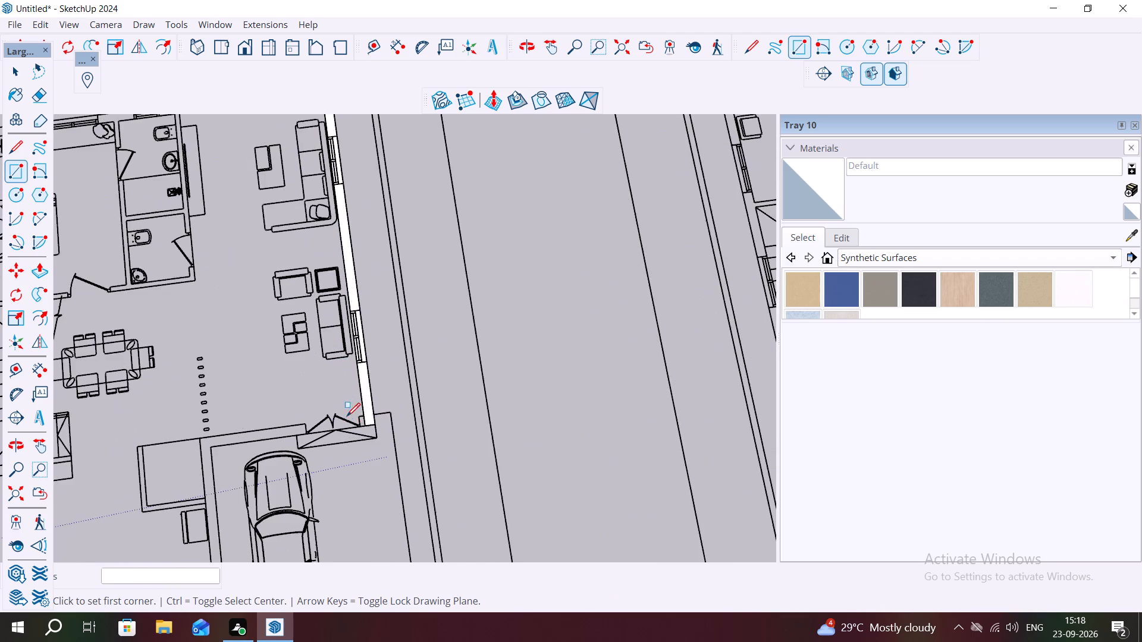
scroll(369, 428, "up", 2)
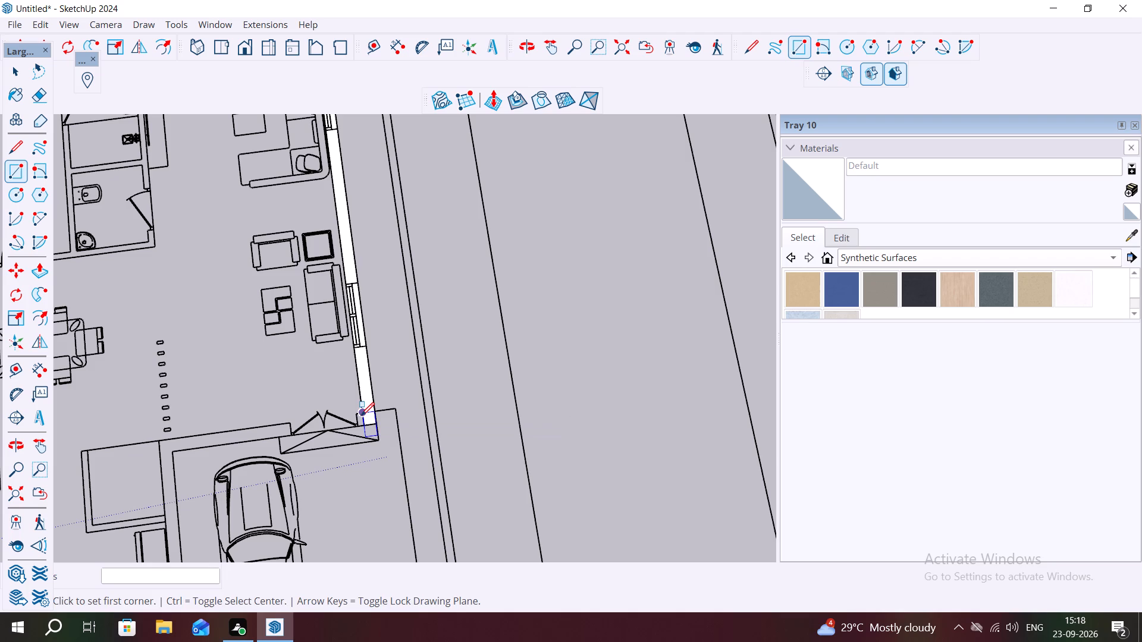
left_click(361, 416)
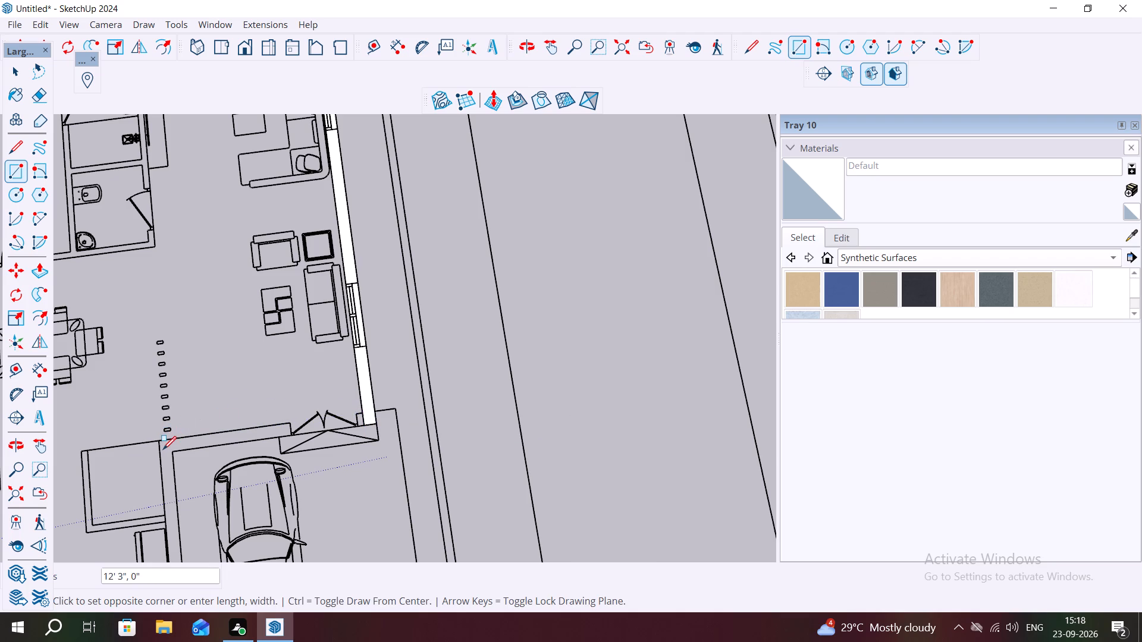
left_click(164, 452)
Trace the wall between the kitchen and car porch with a rectangle of 9" by 12' 4 1/2".
scroll(277, 386, "down", 6)
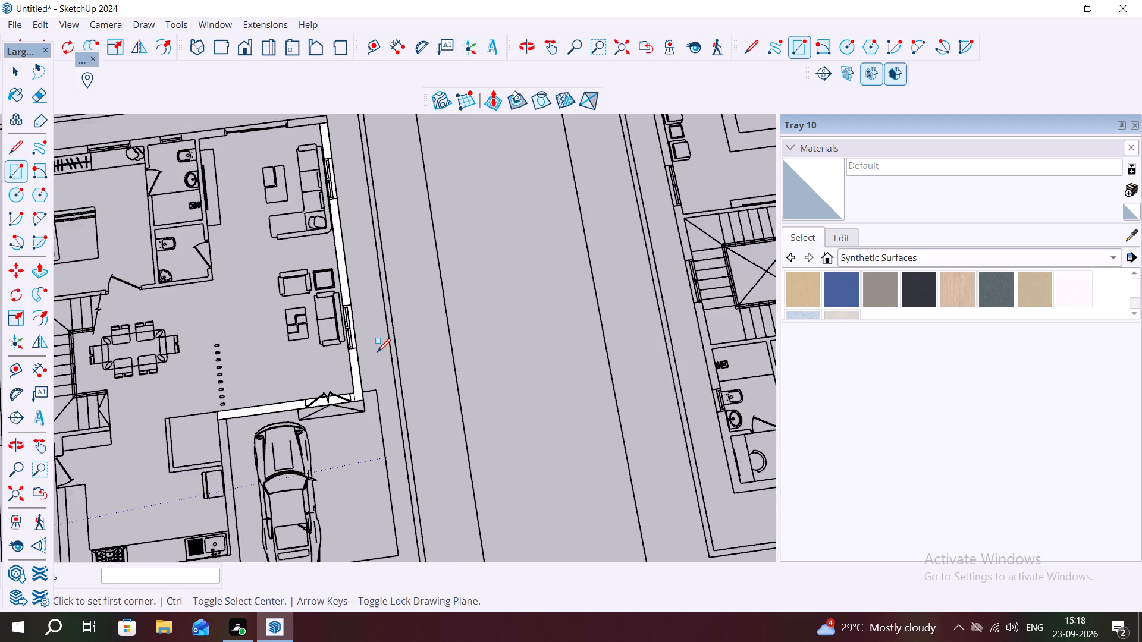
scroll(377, 352, "down", 3)
scroll(268, 399, "up", 3)
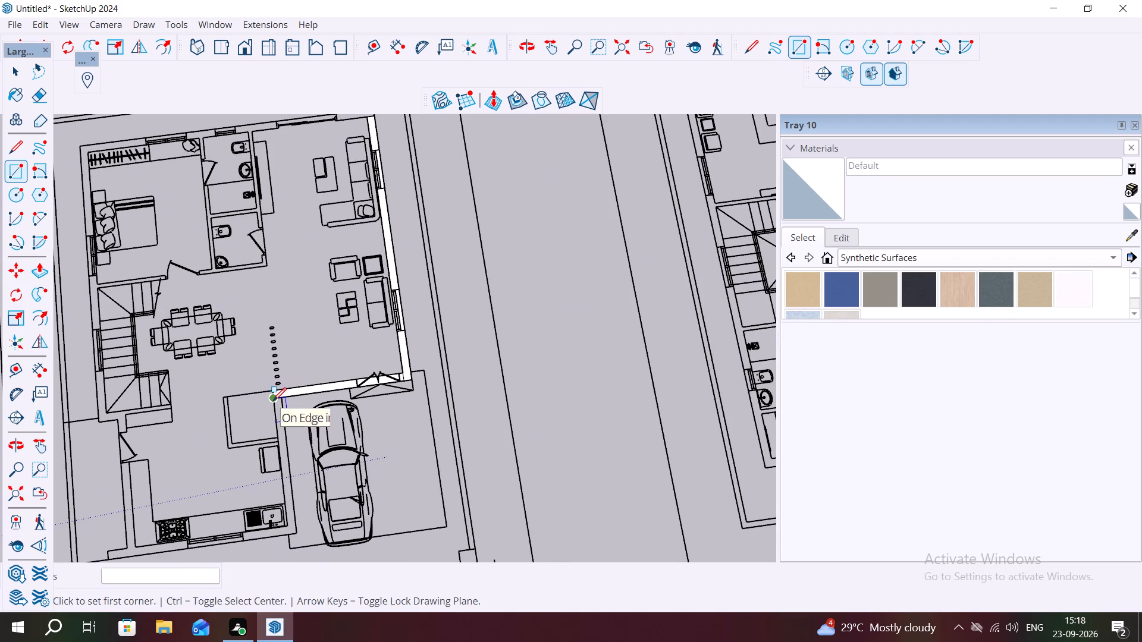
left_click(273, 401)
left_click(295, 533)
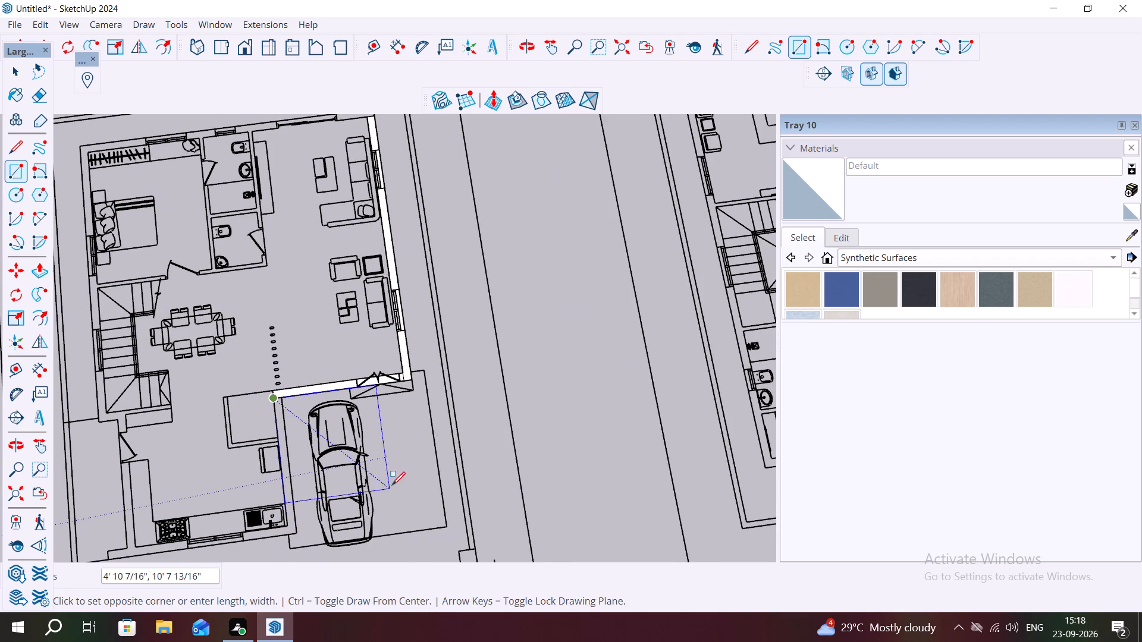
left_click(297, 534)
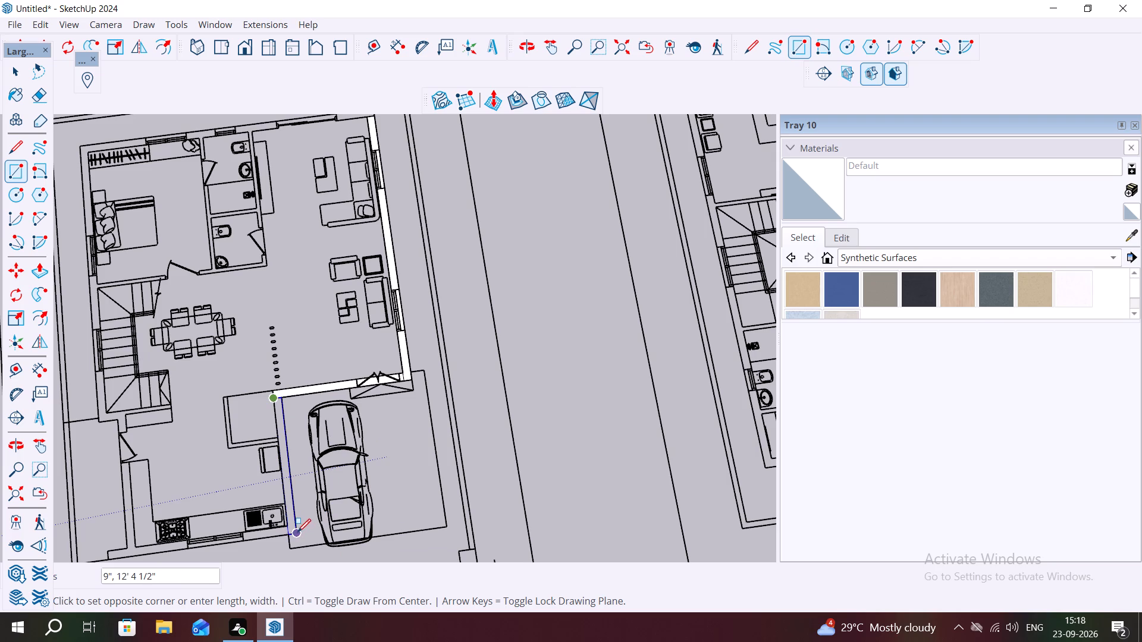
left_click(298, 531)
Trace the kitchen's front wall behind the stove and sink with a rectangle of 9" by 16' 3".
scroll(604, 435, "down", 1)
scroll(629, 389, "down", 6)
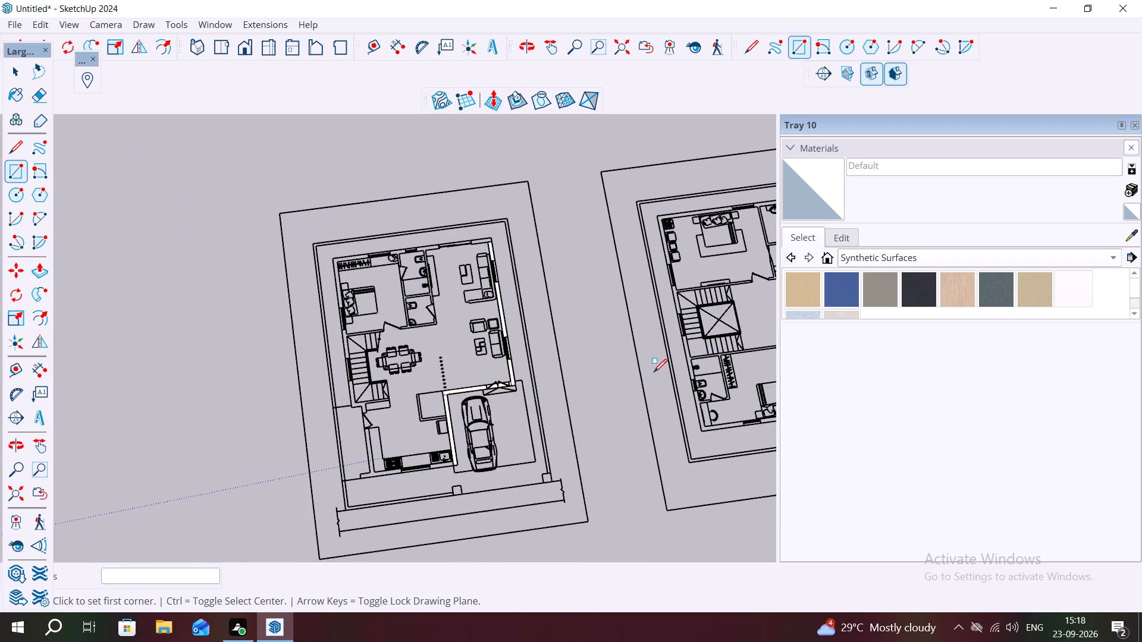
scroll(659, 361, "down", 1)
middle_click_drag(443, 494, 465, 379)
scroll(460, 463, "up", 4)
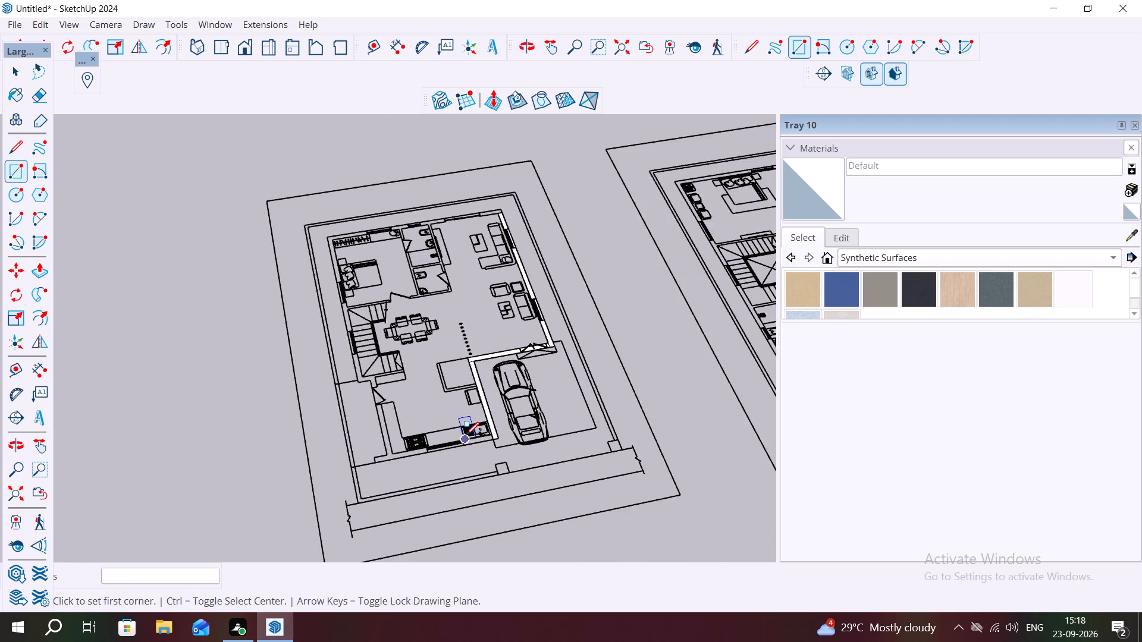
scroll(466, 435, "up", 3)
left_click(500, 432)
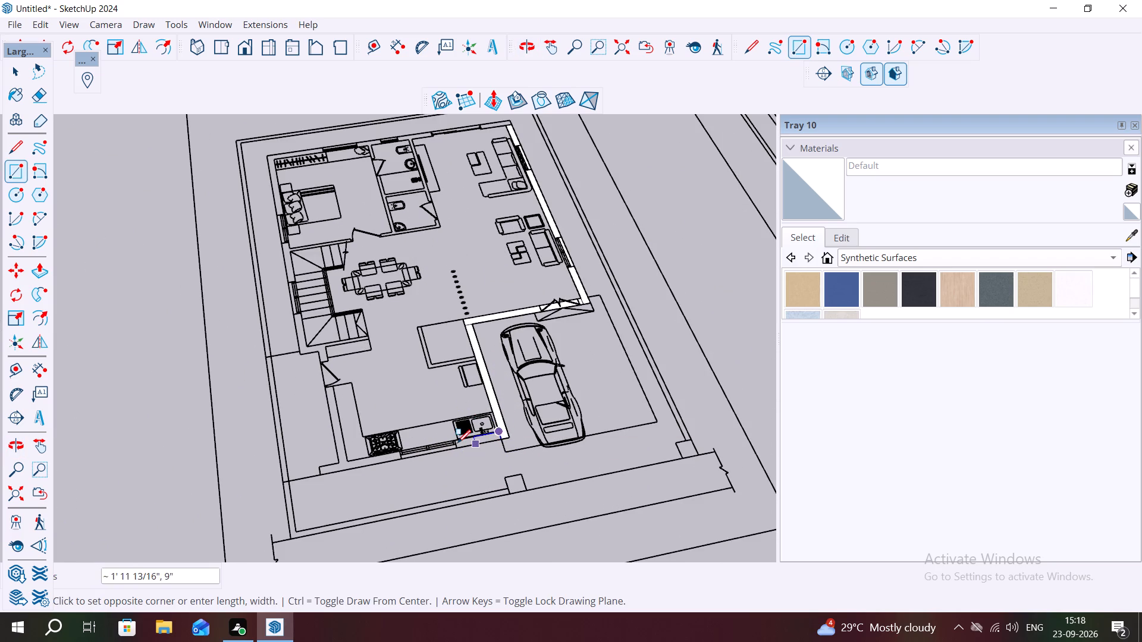
left_click(322, 476)
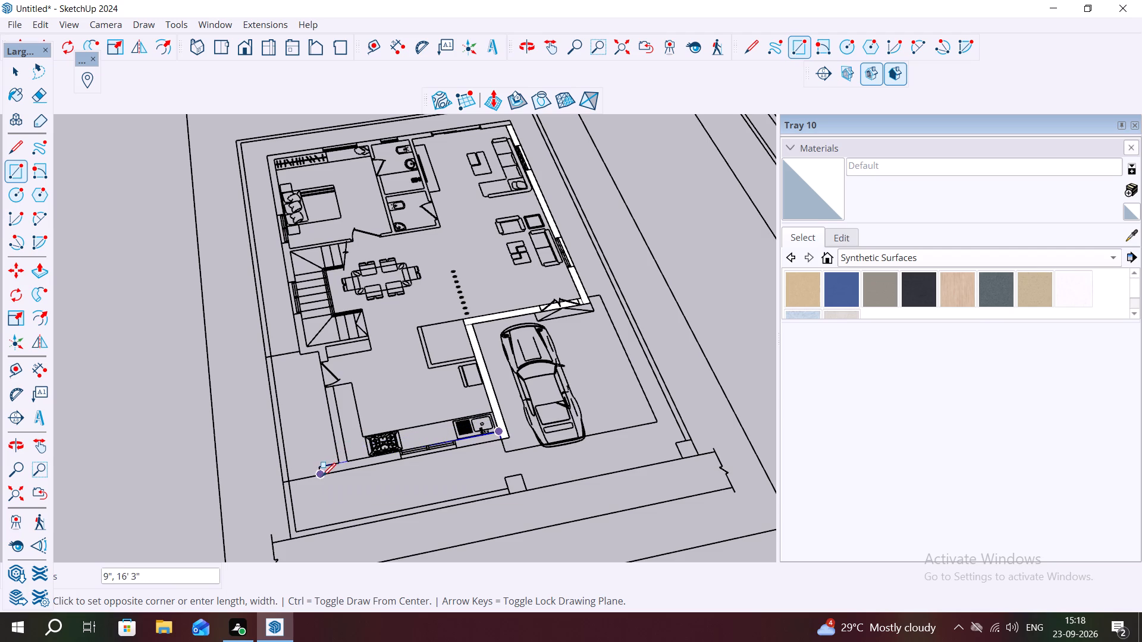
Trace the kitchen's side wall, from the staircase corner past the door to the front wall, with a 9" by 12' 4 1/2" rectangle.
scroll(317, 344, "up", 8)
left_click(316, 345)
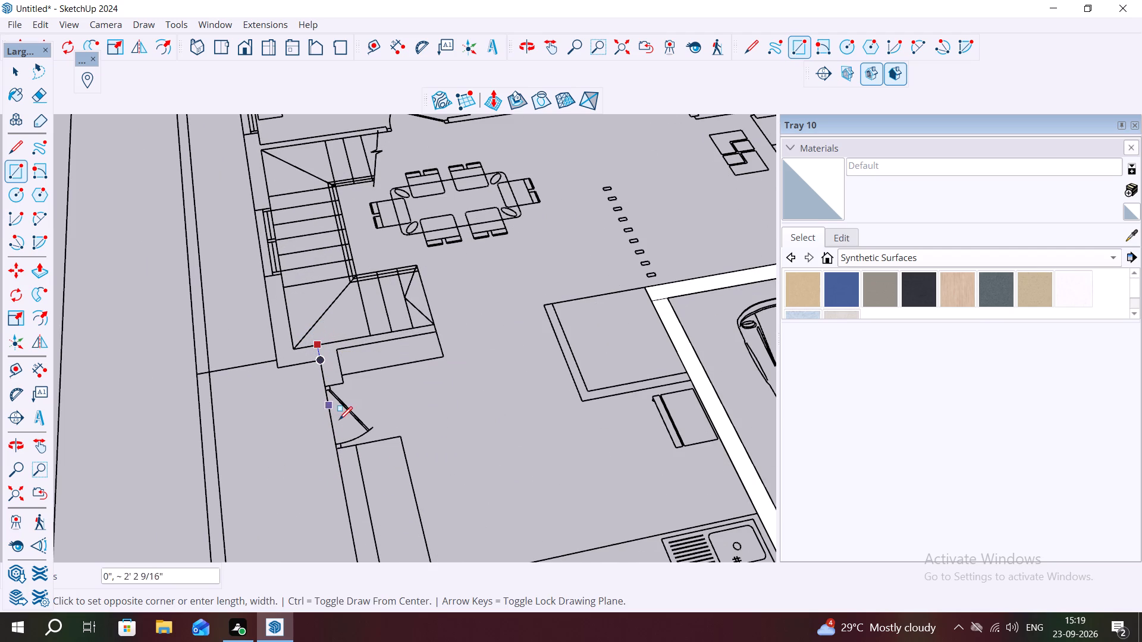
scroll(341, 423, "down", 5)
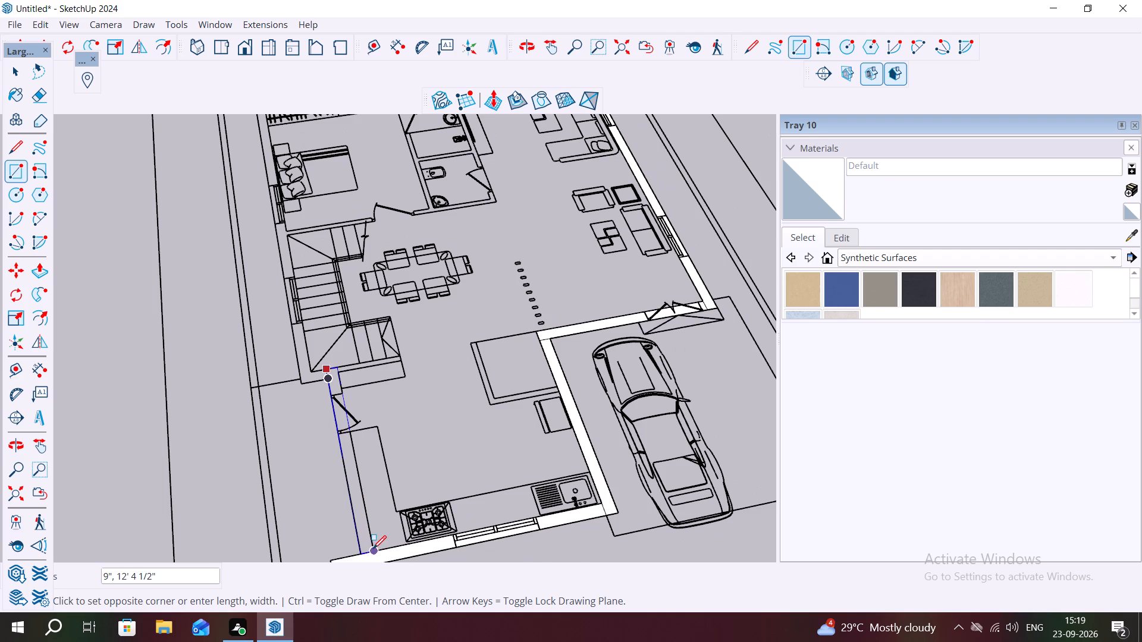
left_click(373, 549)
Trace the short wall return at the staircase's outer corner with a rectangle of 1' 9" by 9".
scroll(315, 372, "down", 1)
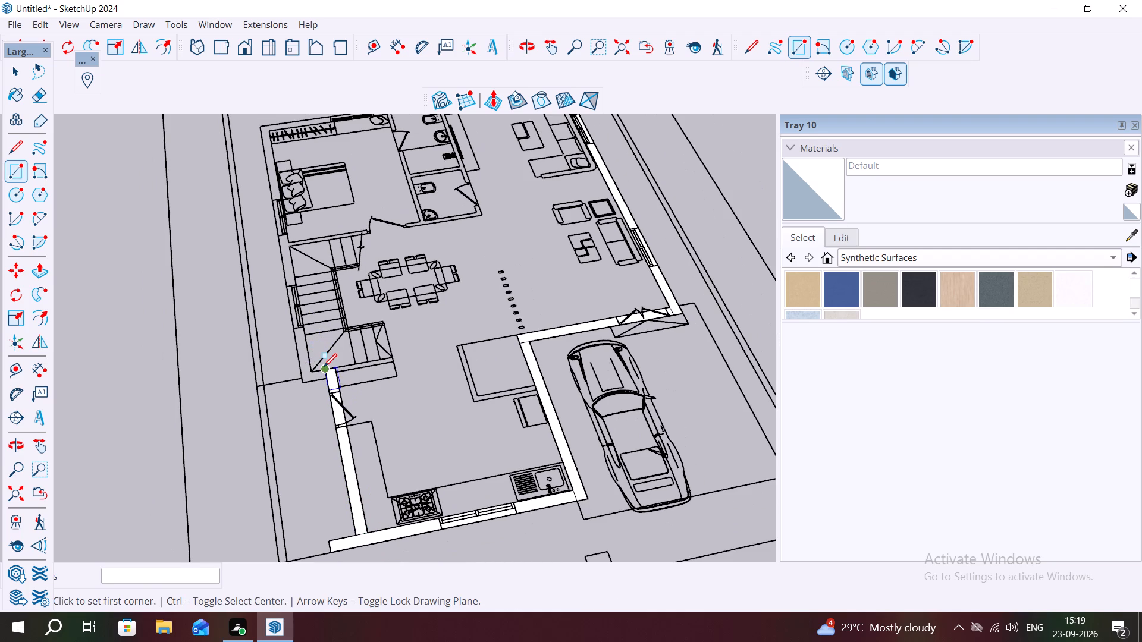
left_click(322, 372)
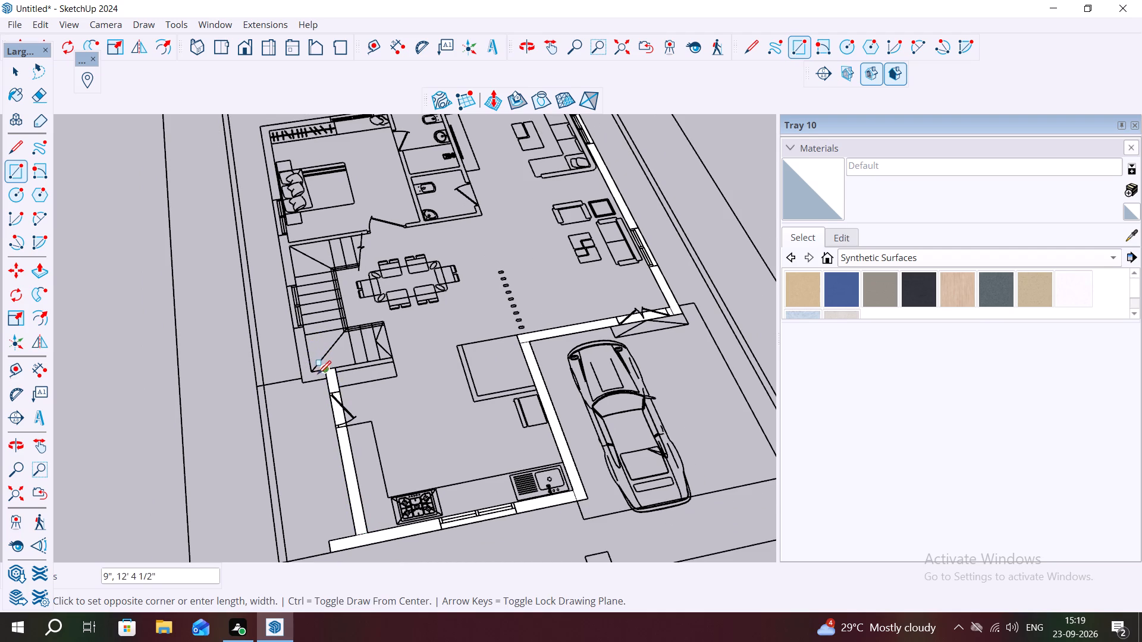
left_click(303, 383)
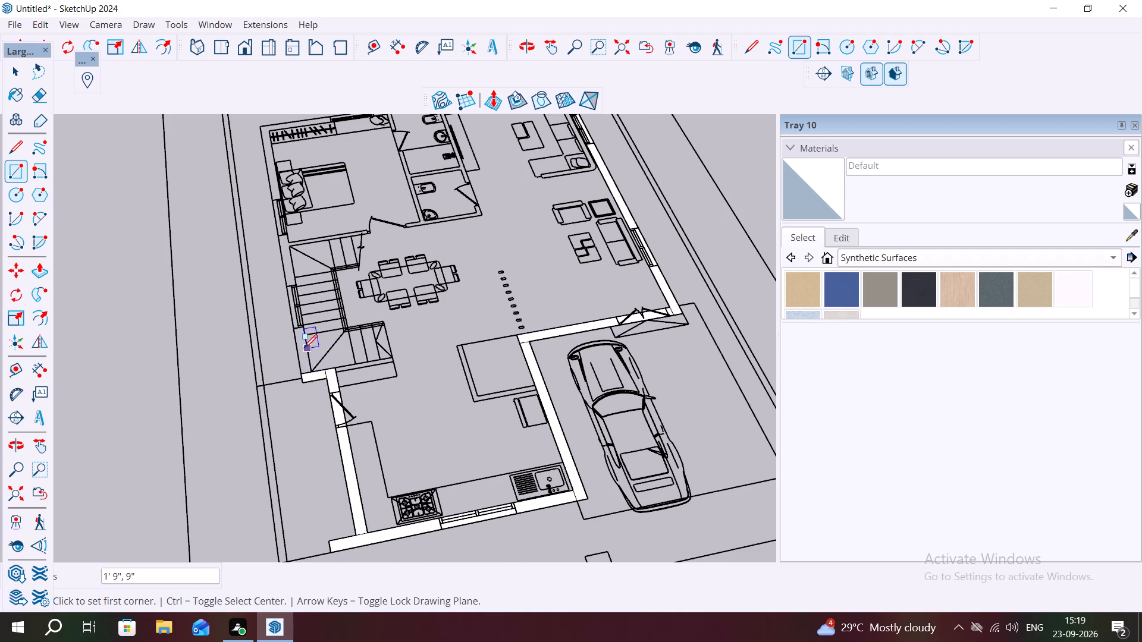
Trace the outer side wall along the staircase and bedroom, up to the rear corner, with a 9" by 26' 7 1/2" rectangle.
scroll(303, 345, "down", 2)
scroll(272, 145, "up", 3)
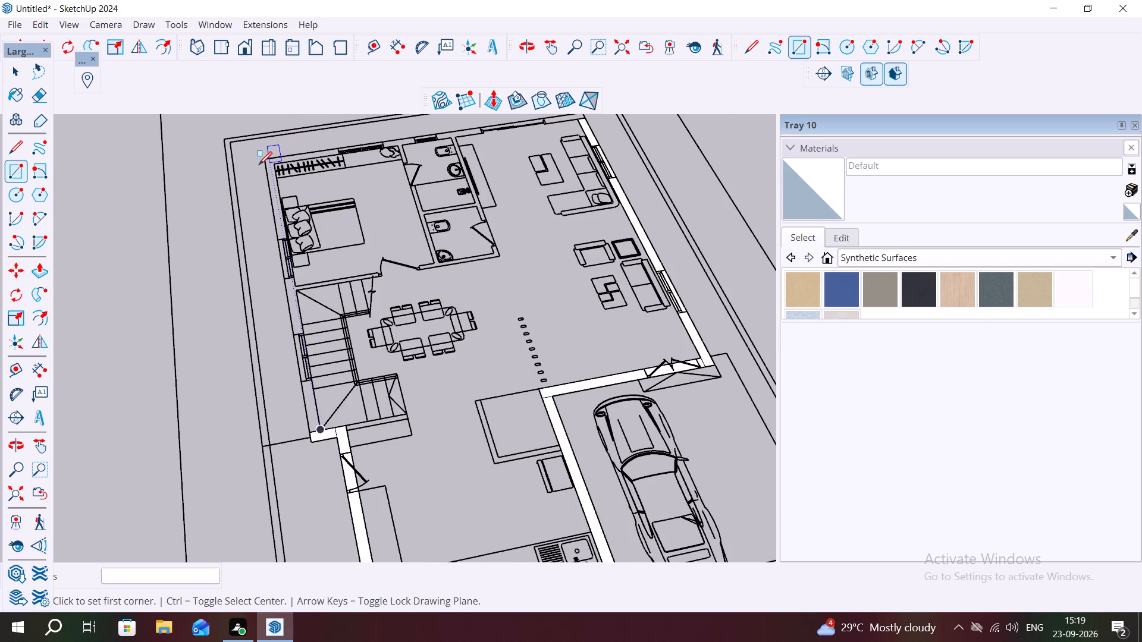
scroll(260, 162, "up", 1)
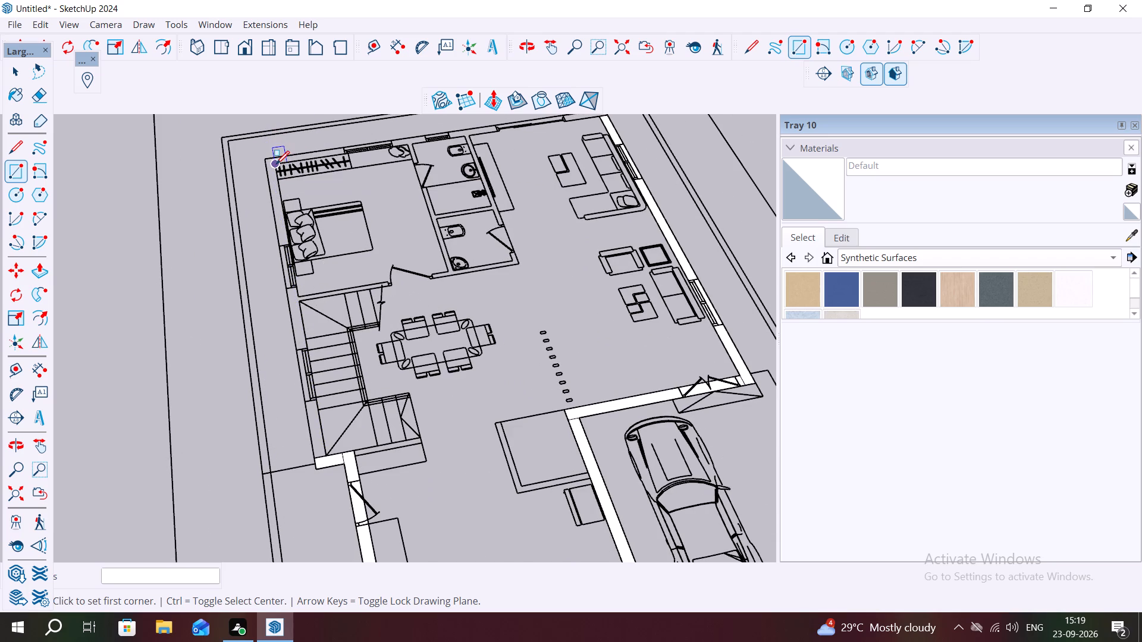
left_click(315, 454)
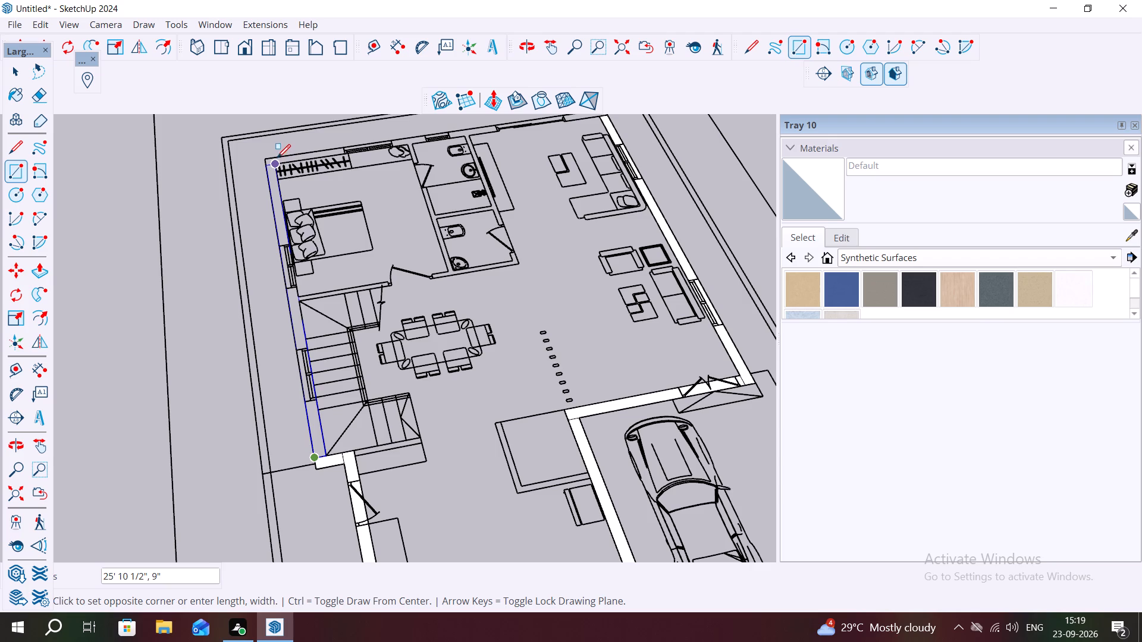
scroll(271, 158, "up", 6)
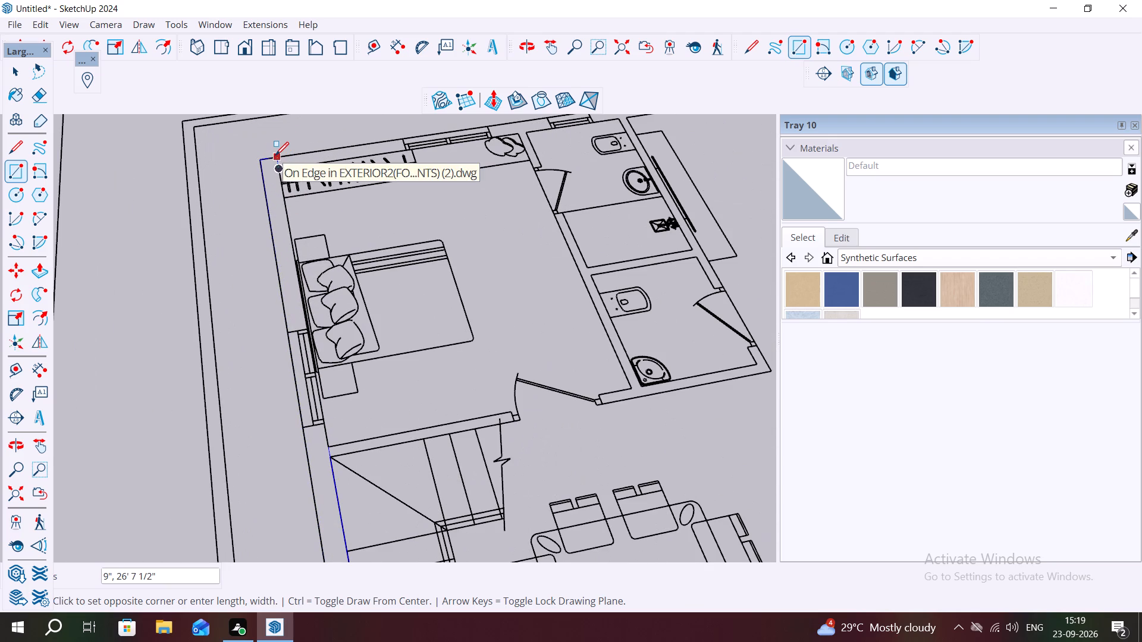
left_click(275, 155)
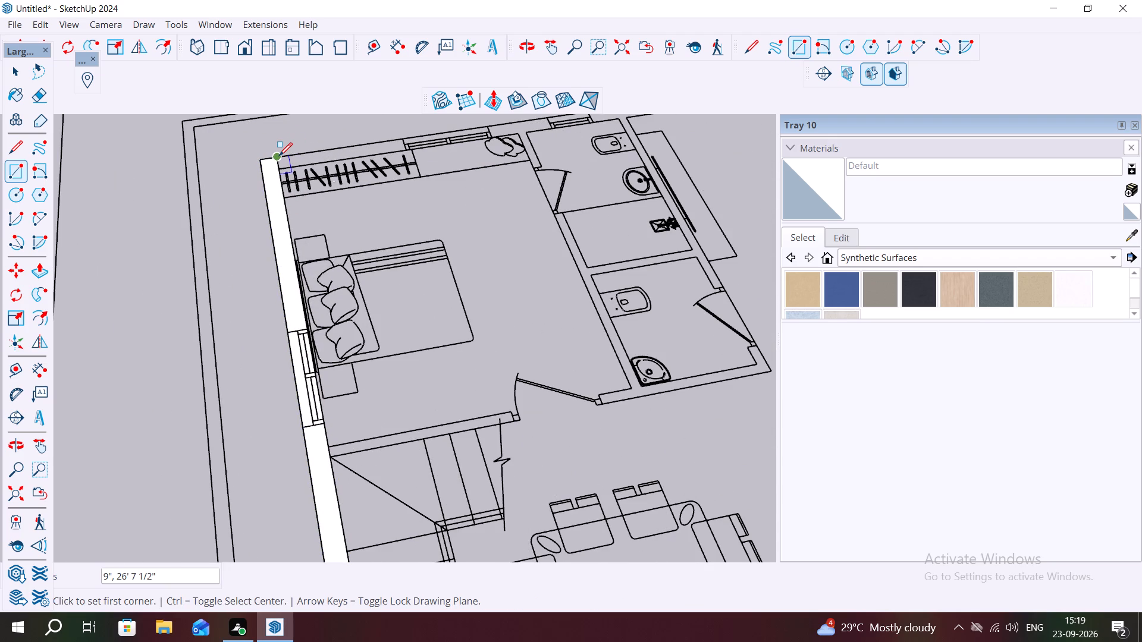
Trace the rear wall behind the bedroom, toilet and living room with a rectangle of 28' 6" by 9".
left_click(279, 156)
scroll(374, 147, "down", 2)
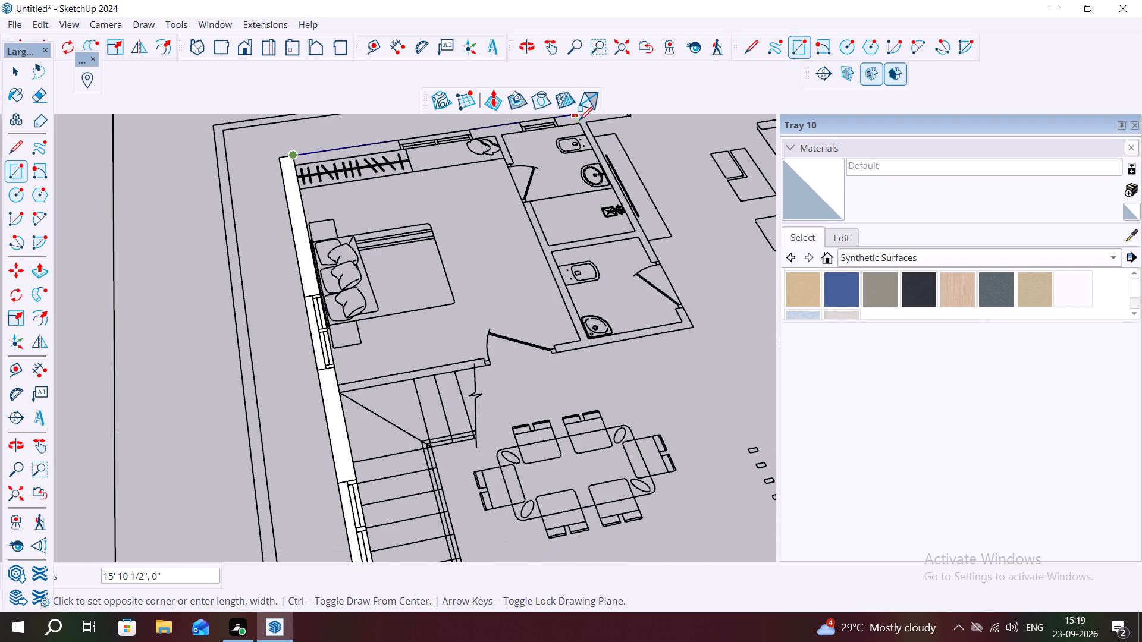
middle_click_drag(582, 142, 644, 241)
scroll(647, 247, "down", 2)
scroll(645, 244, "up", 1)
scroll(645, 239, "down", 1)
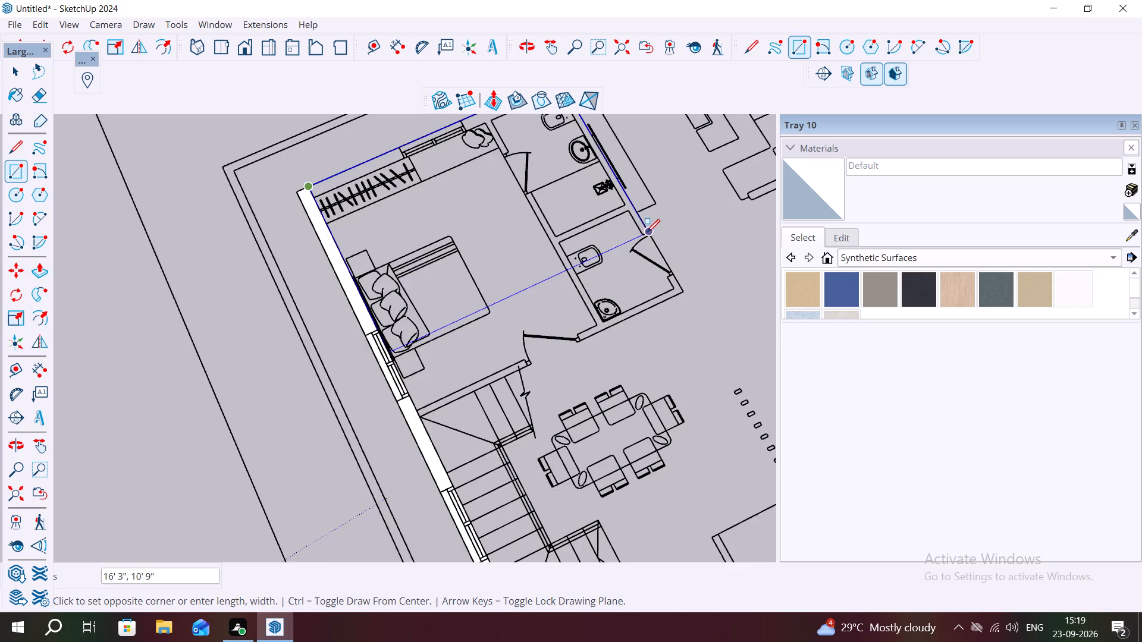
scroll(644, 231, "down", 2)
scroll(383, 183, "down", 2)
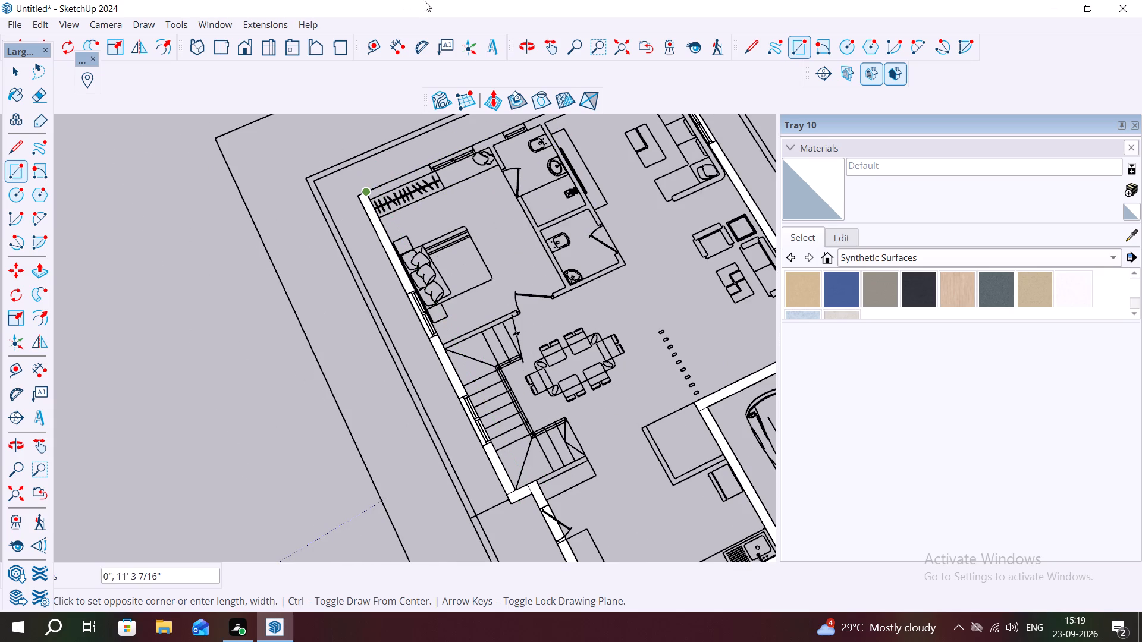
scroll(409, 108, "up", 2)
scroll(328, 186, "down", 12)
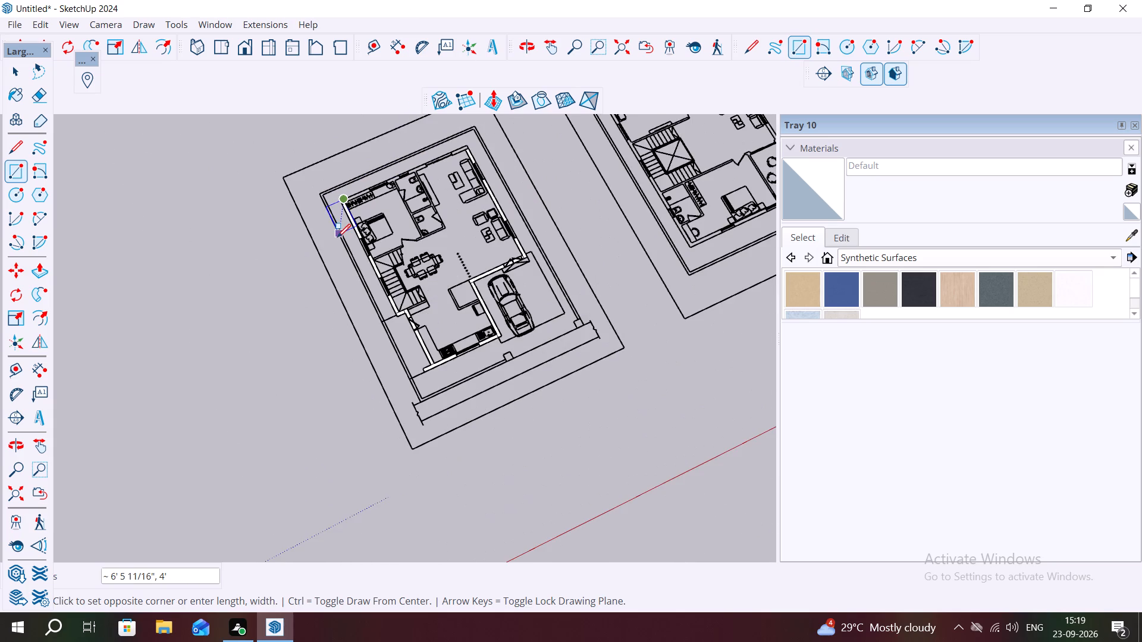
scroll(434, 140, "up", 13)
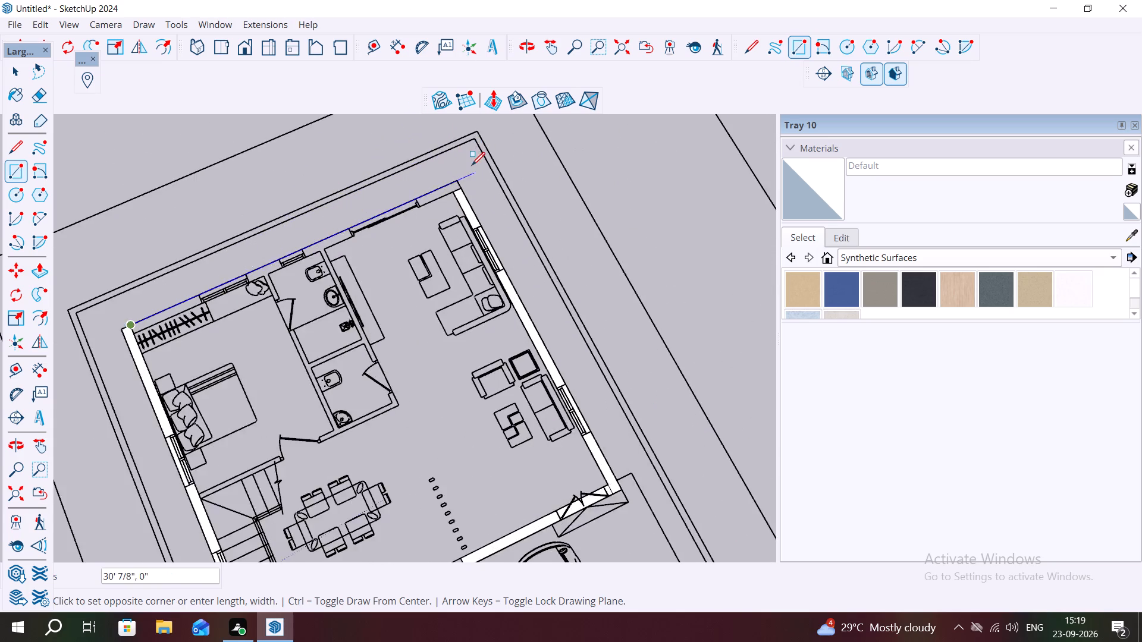
scroll(472, 165, "up", 3)
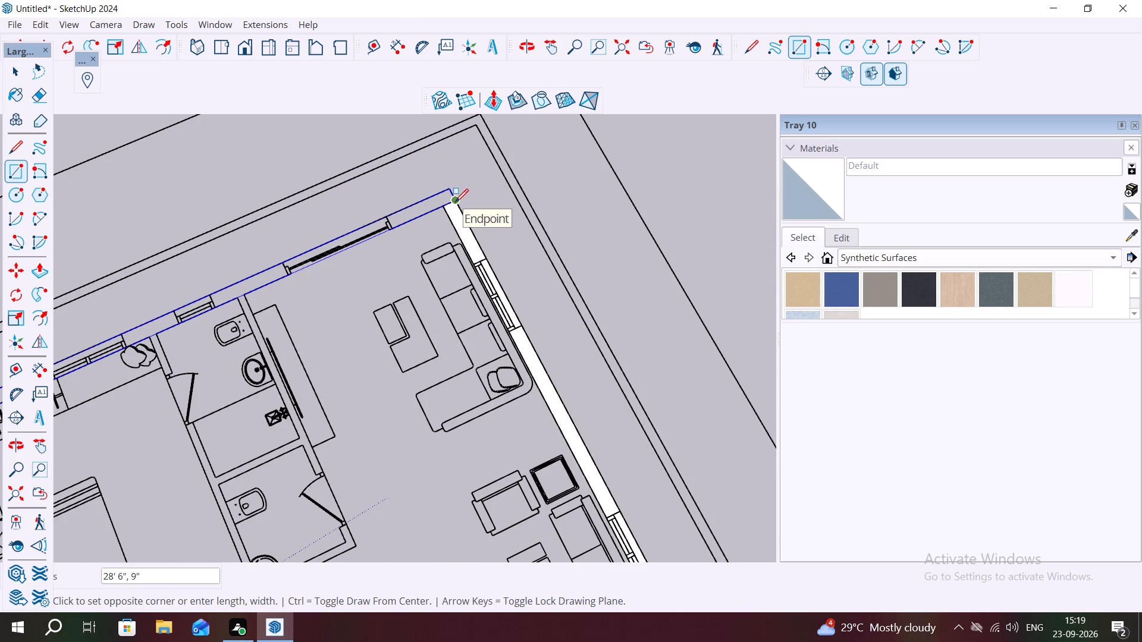
left_click(455, 202)
Cut away the floor face enclosed by the traced walls, leaving only the wall strips.
scroll(473, 177, "down", 7)
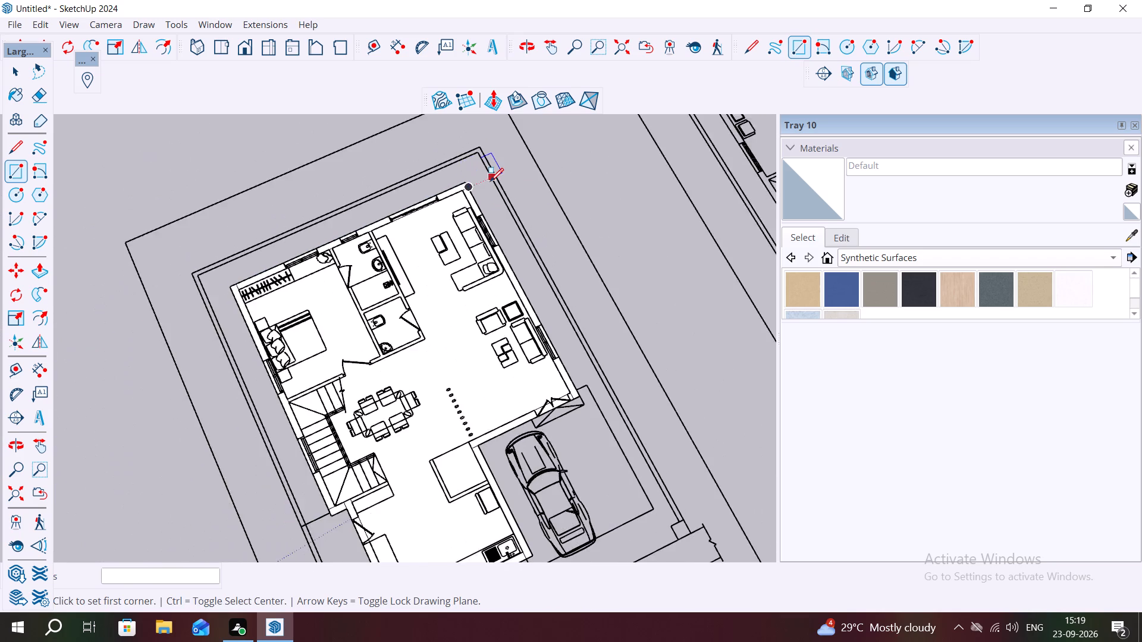
scroll(490, 181, "down", 9)
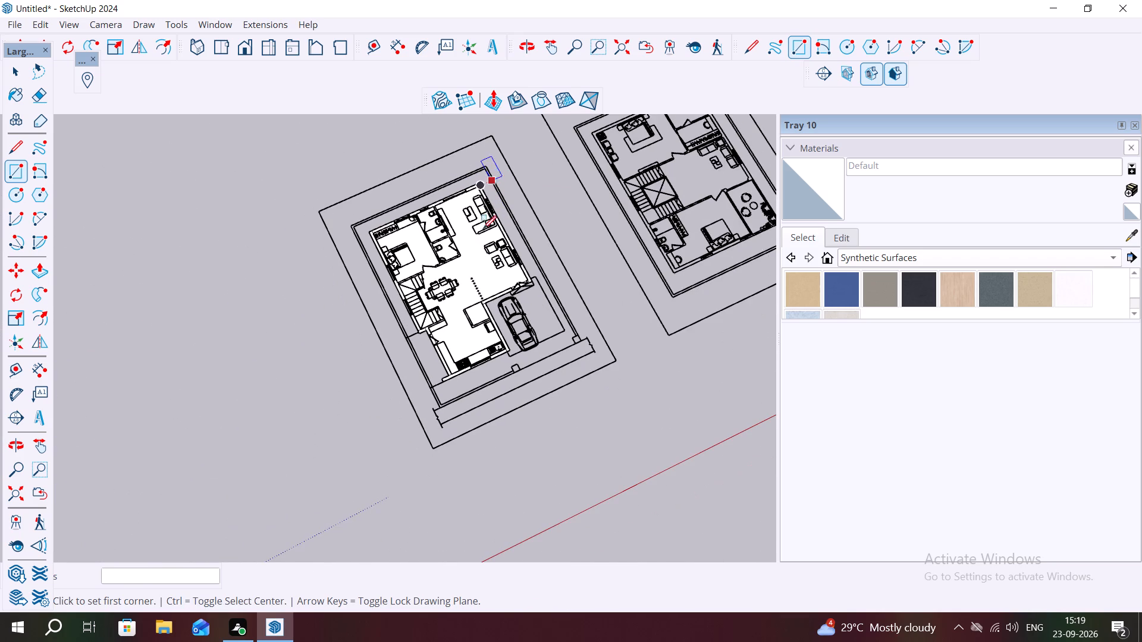
key("Escape")
key("space")
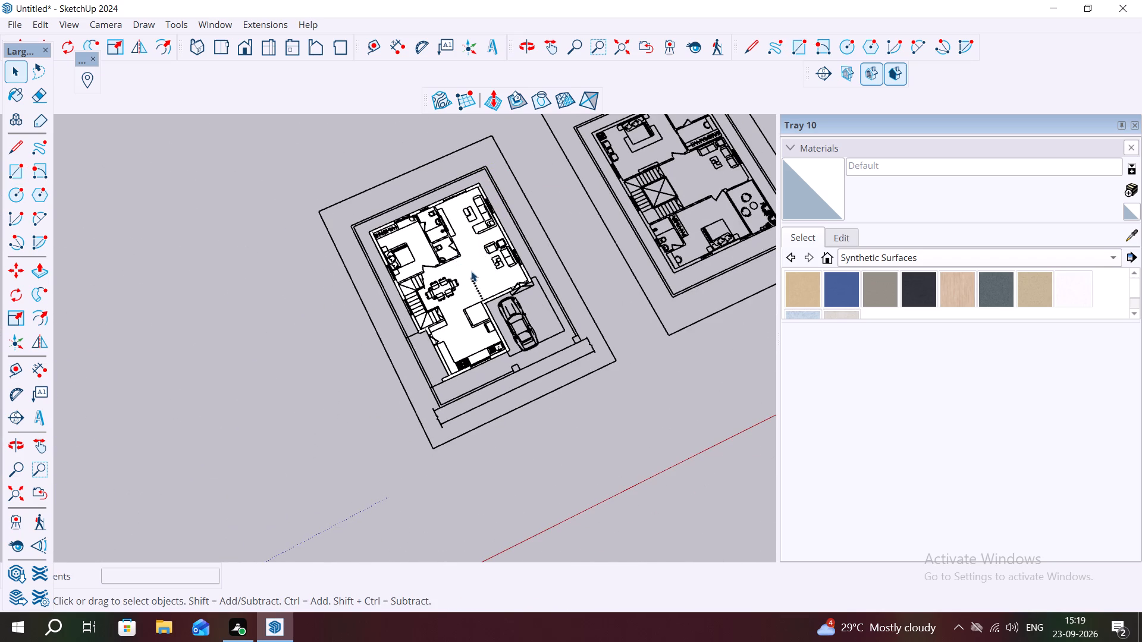
left_click(471, 271)
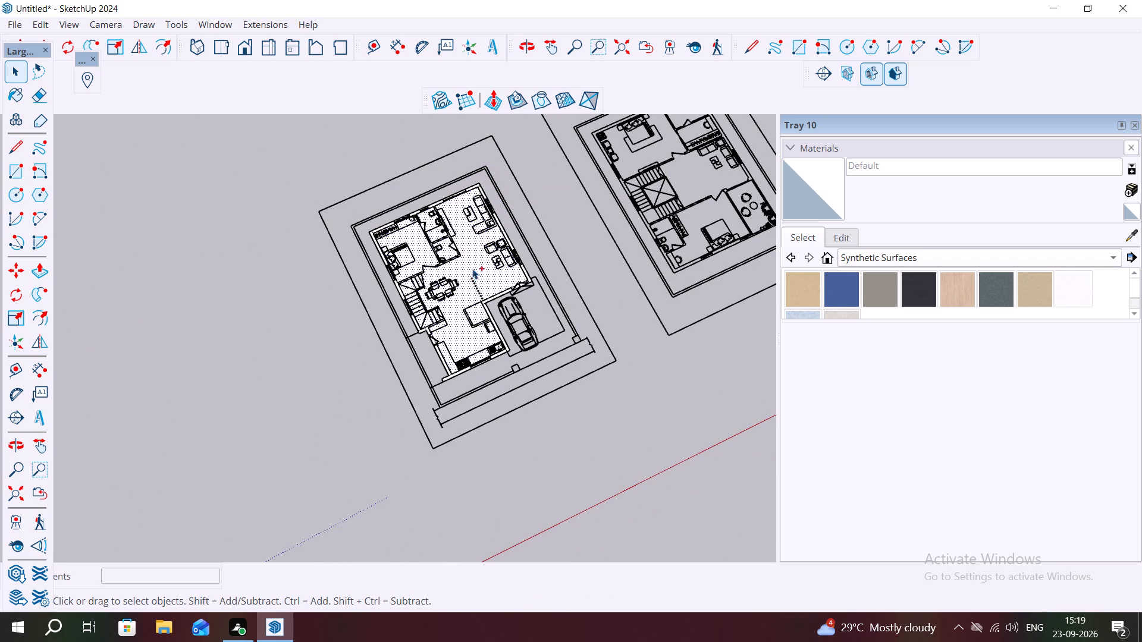
key("ctrl+x")
Erase the dividing lines at the kitchen front wall's two junctions and at the car porch wall's inner corner.
middle_click_drag(416, 330, 354, 234)
scroll(438, 361, "up", 8)
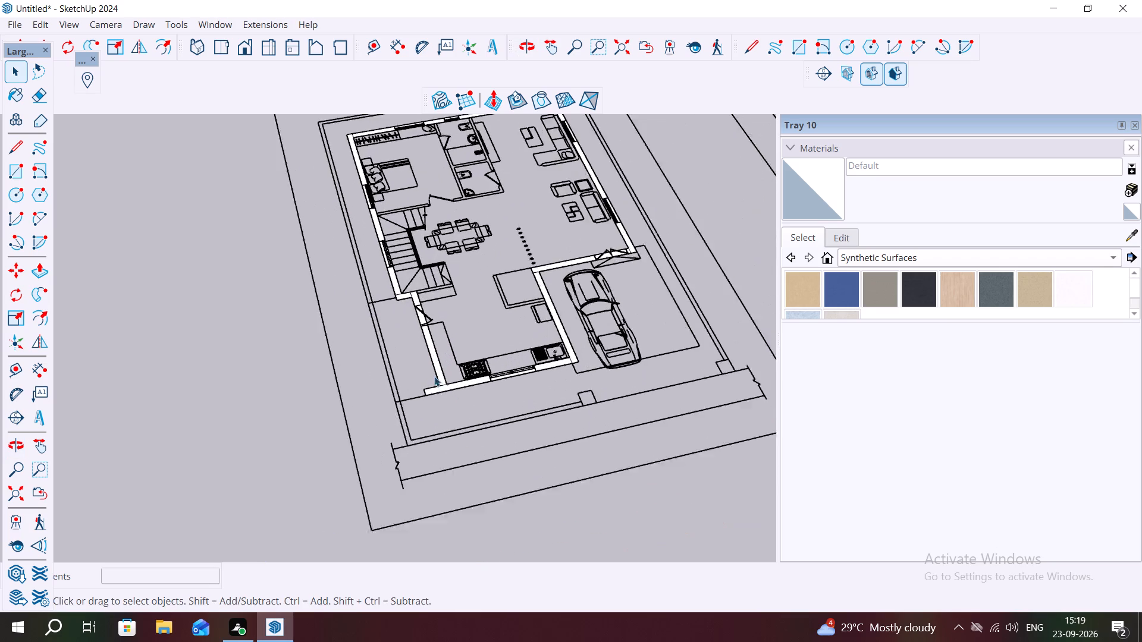
scroll(434, 376, "up", 4)
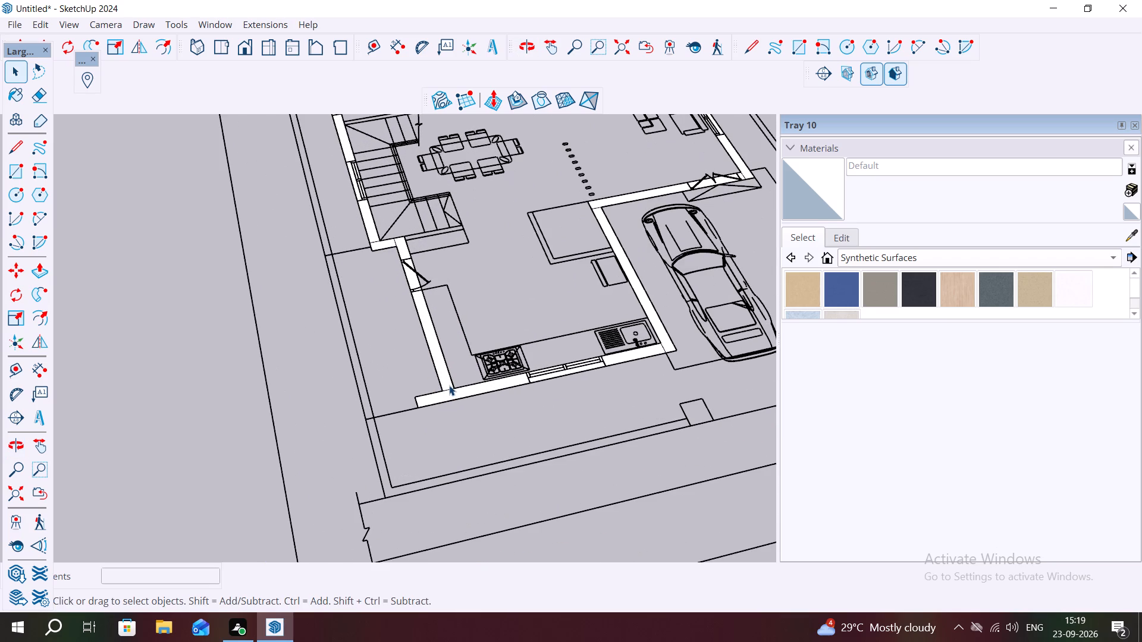
key("e")
scroll(451, 389, "up", 3)
left_click(448, 390)
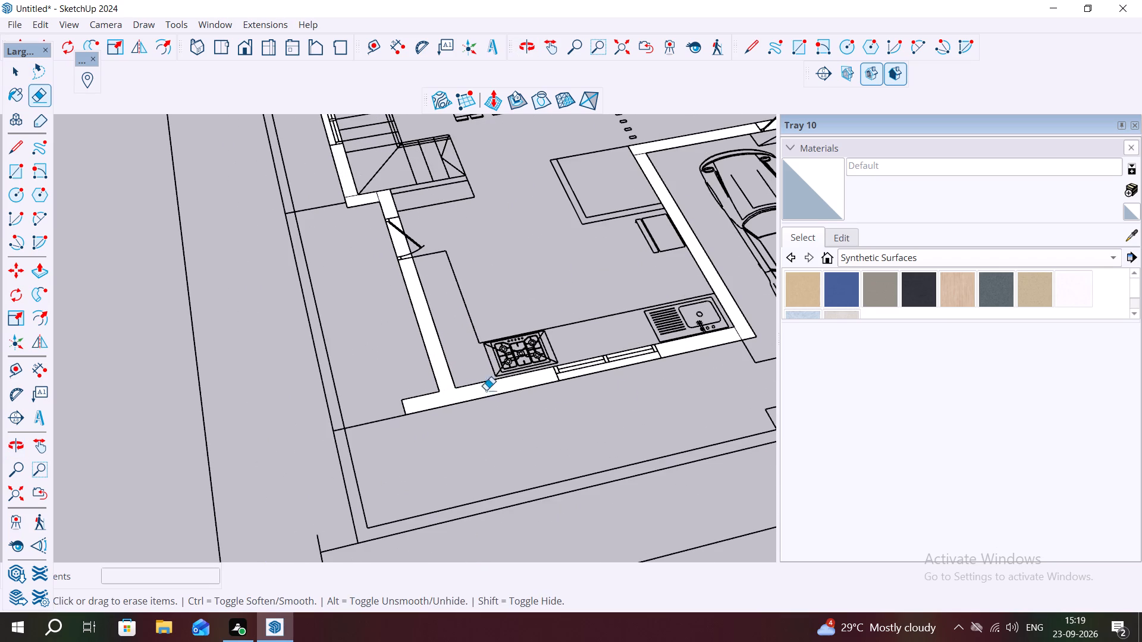
left_click(739, 333)
scroll(572, 292, "down", 5)
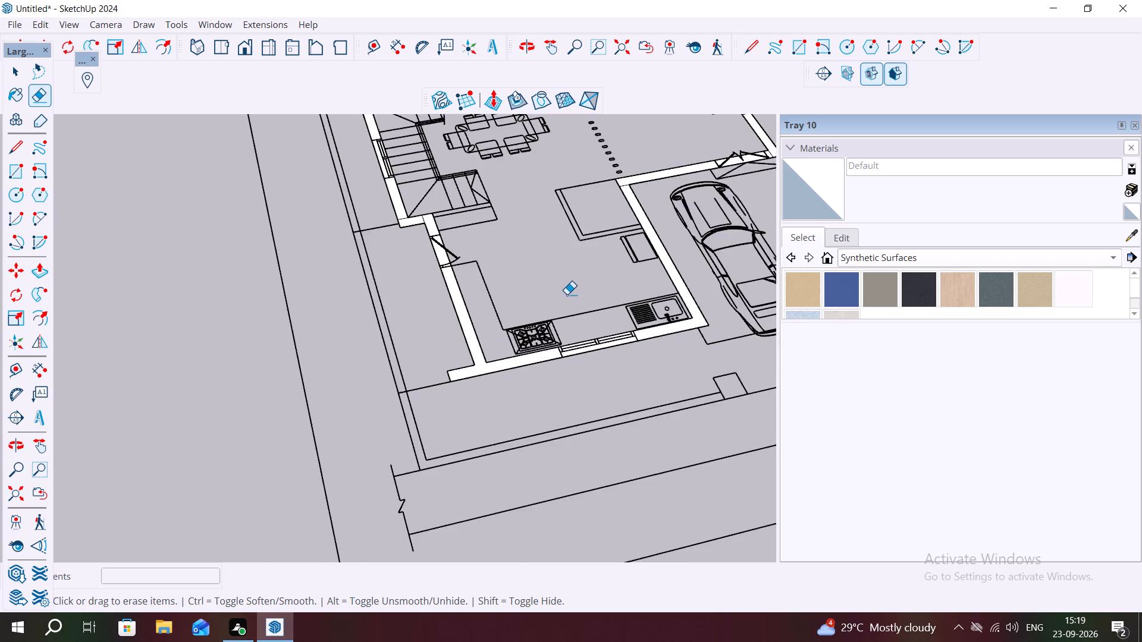
scroll(626, 182, "up", 8)
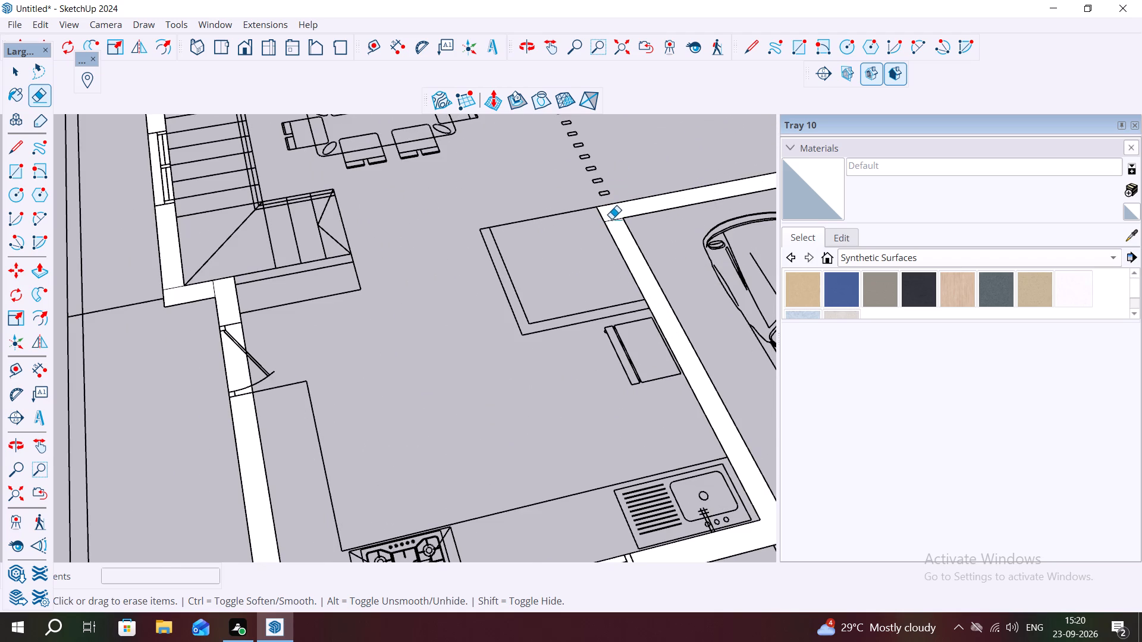
left_click(611, 219)
Erase the dividing lines where the short wall return meets the kitchen side wall and the staircase wall.
scroll(291, 262, "down", 3)
scroll(228, 253, "up", 4)
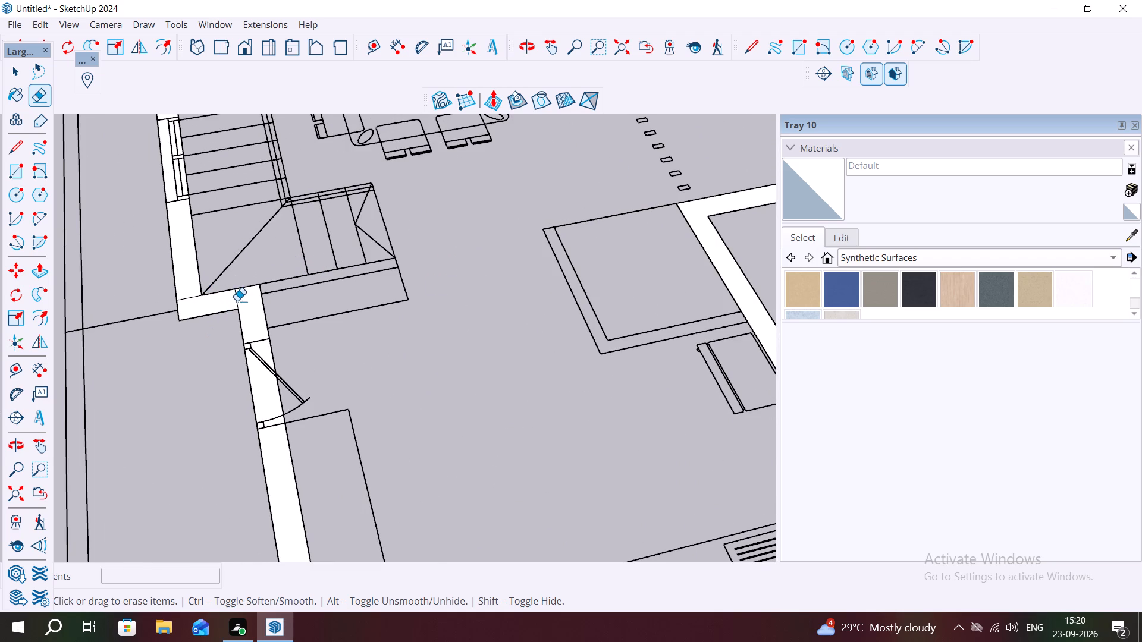
left_click(237, 301)
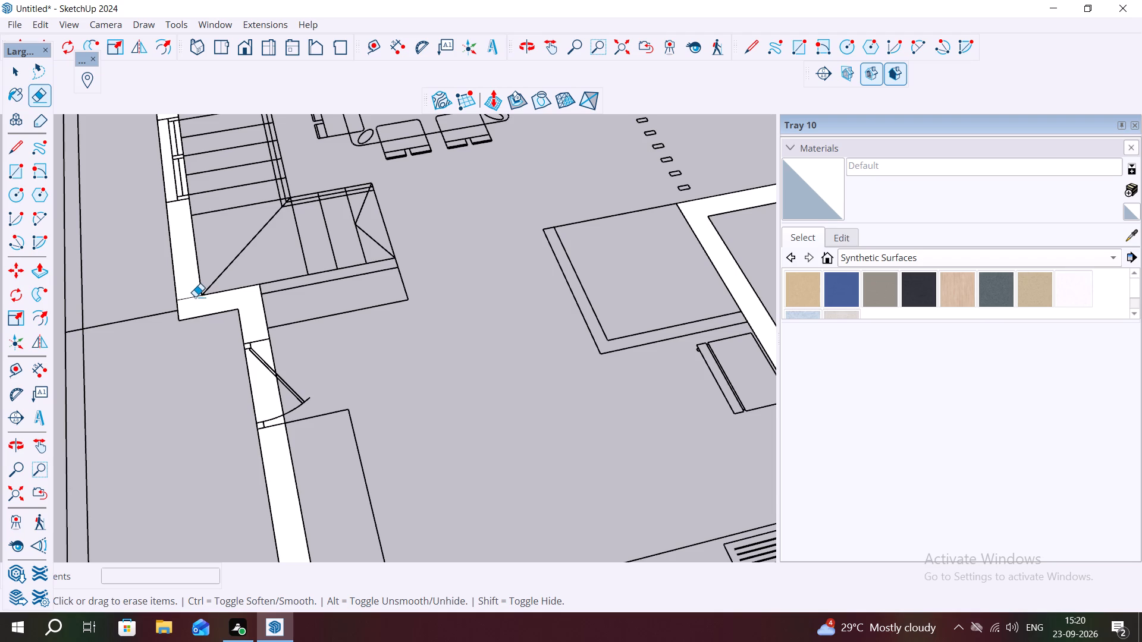
left_click(194, 295)
scroll(186, 298, "up", 3)
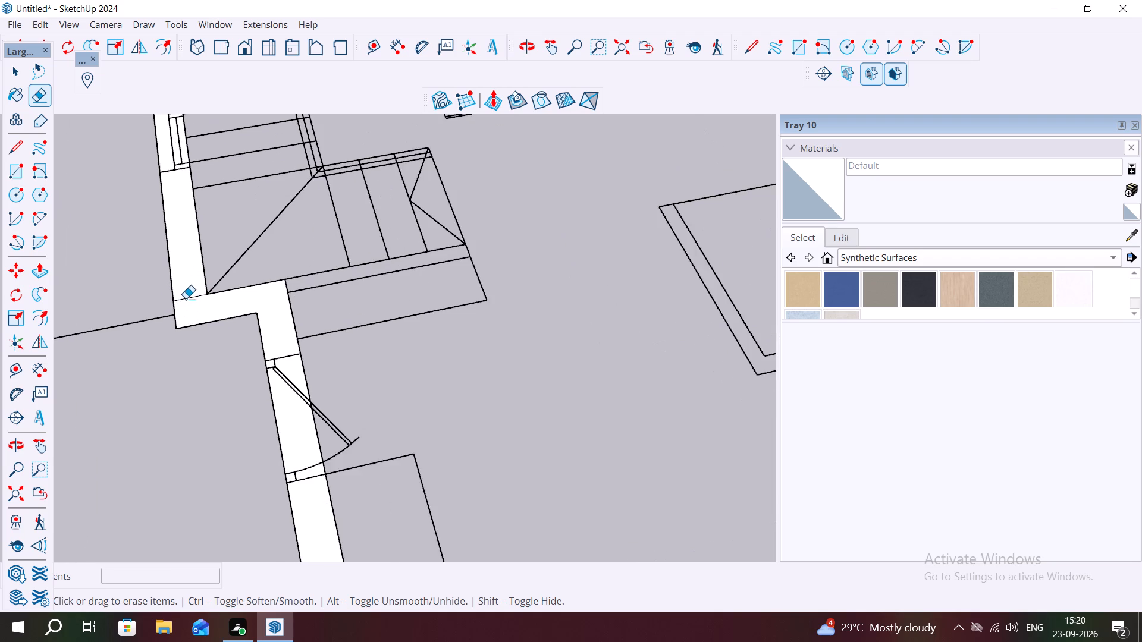
scroll(186, 298, "up", 1)
left_click(190, 297)
scroll(372, 383, "down", 2)
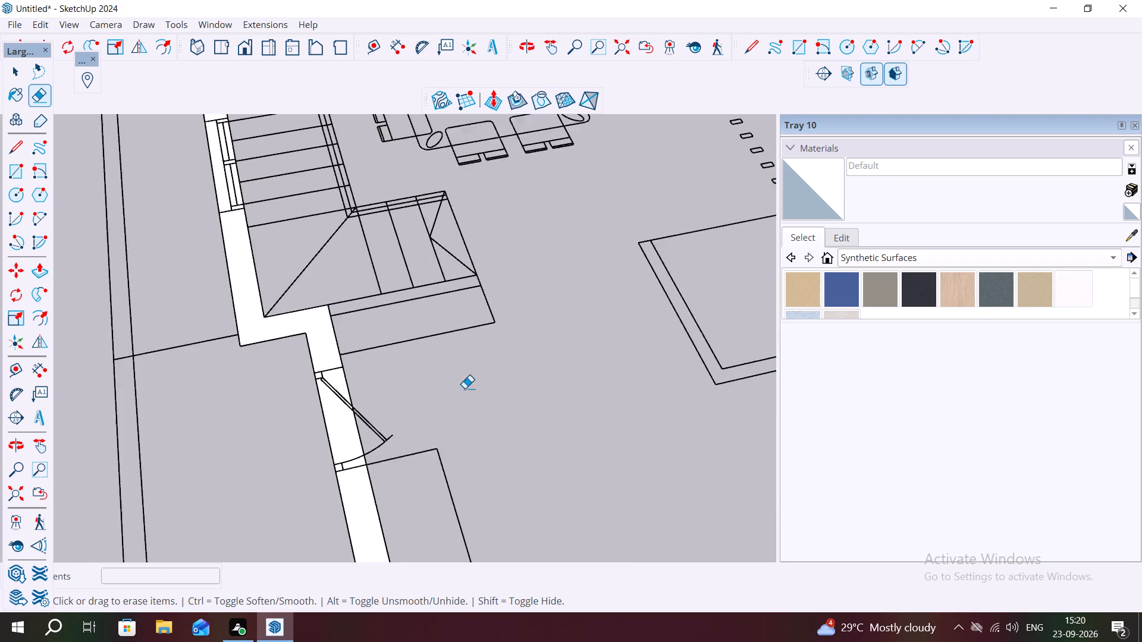
Erase the dividing lines at the main entrance corner, the living room's rear corner and the bedroom's rear corner.
scroll(465, 388, "down", 15)
scroll(632, 341, "up", 5)
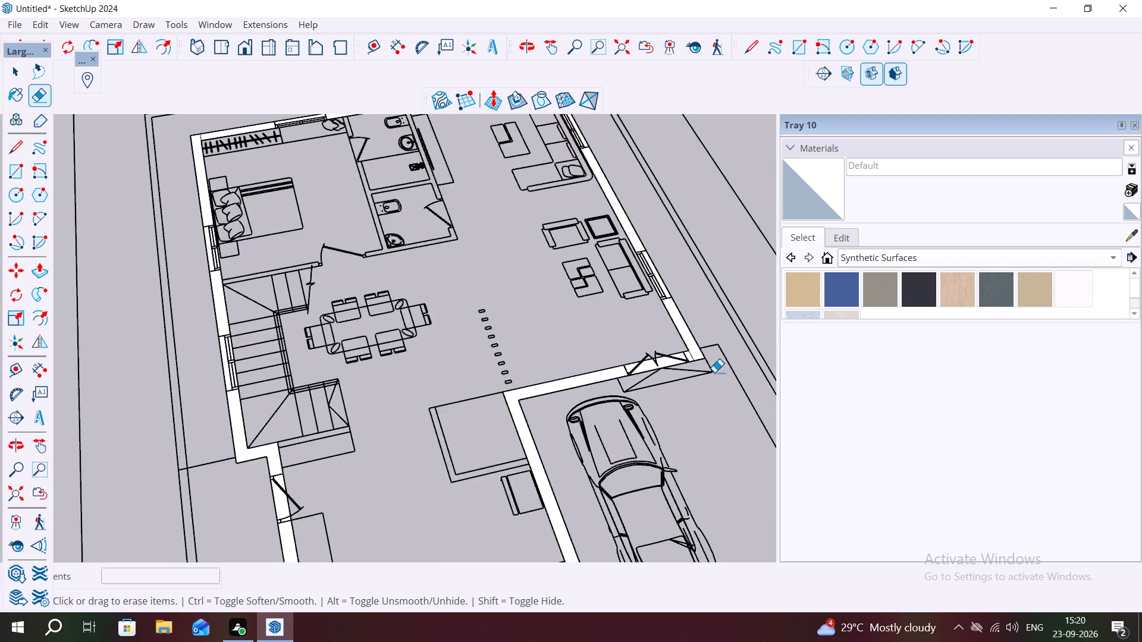
scroll(714, 372, "up", 13)
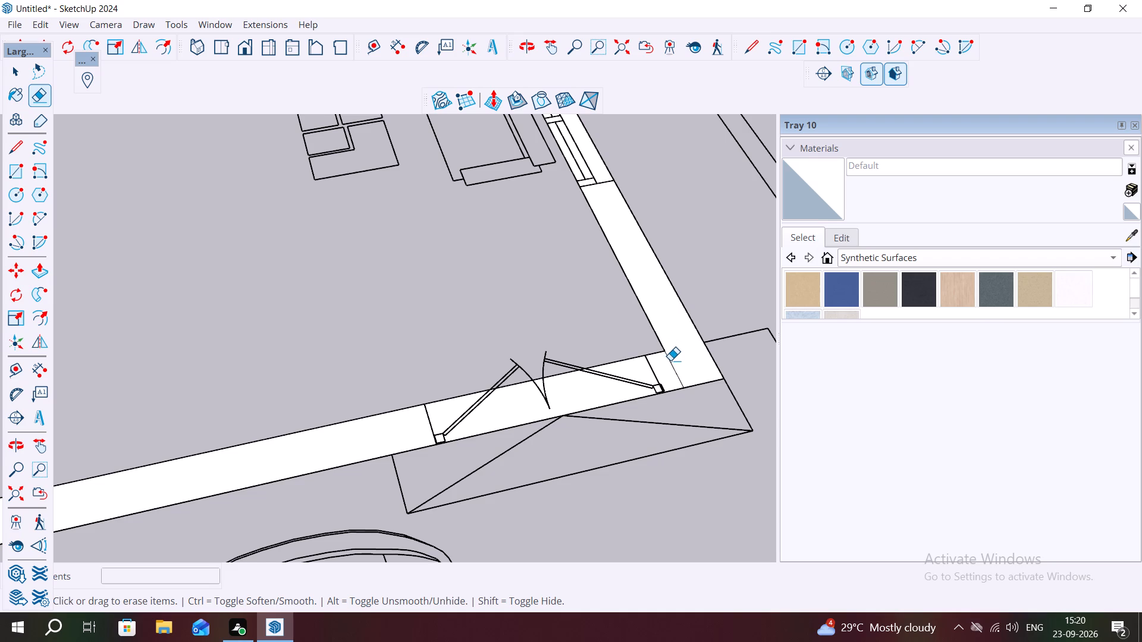
left_click(670, 360)
scroll(547, 188, "down", 9)
scroll(695, 372, "down", 2)
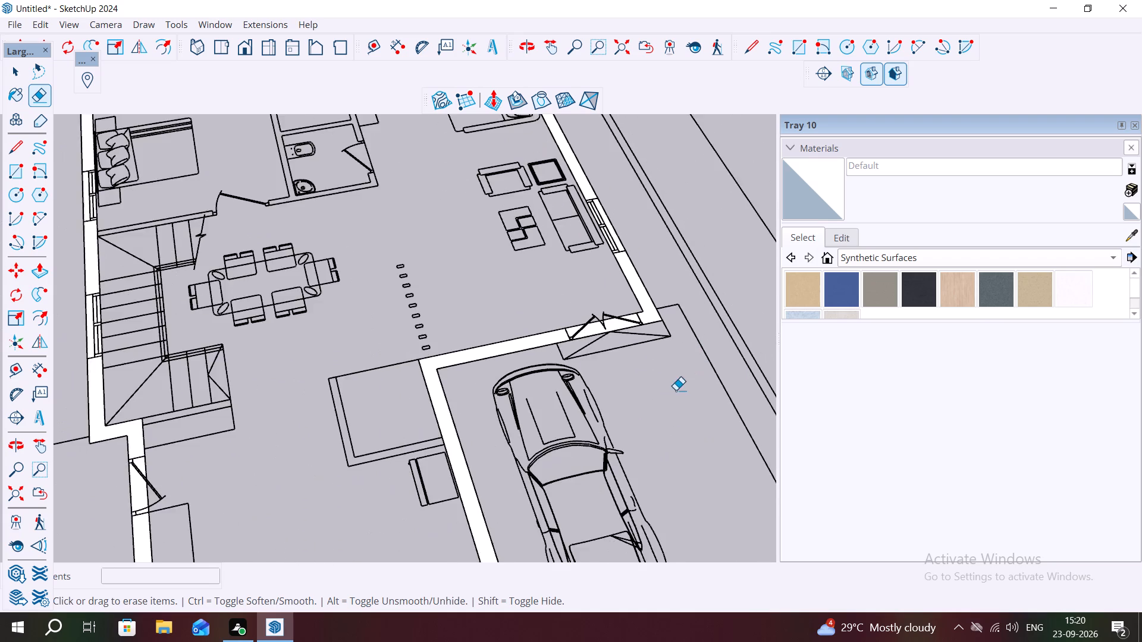
scroll(676, 390, "down", 7)
scroll(569, 225, "up", 4)
scroll(565, 162, "up", 3)
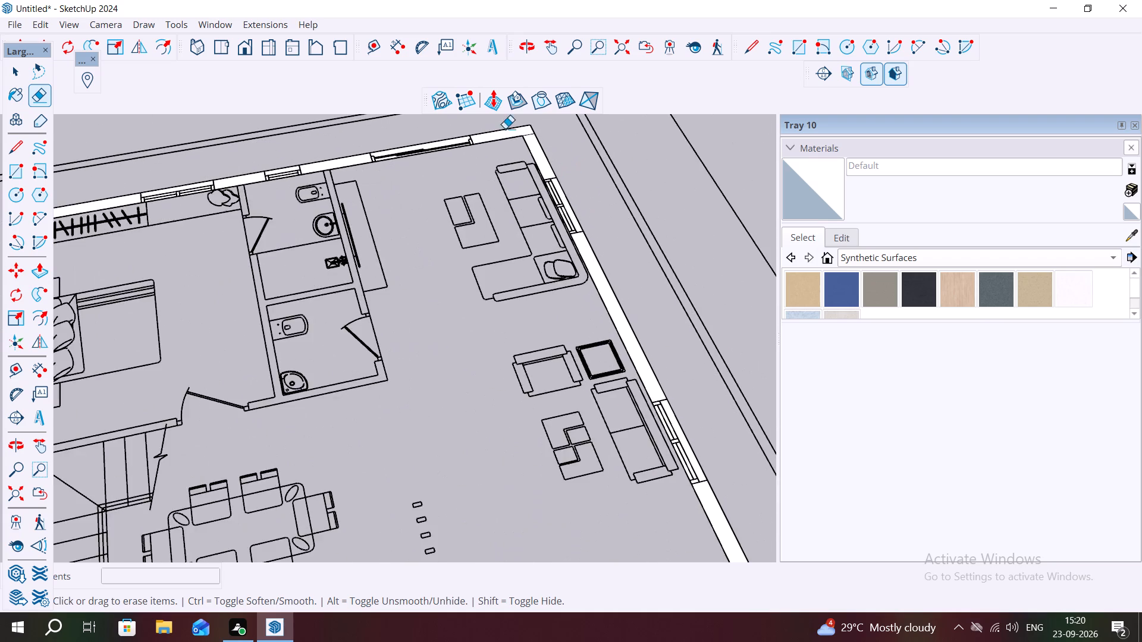
scroll(505, 117, "up", 9)
left_click(544, 140)
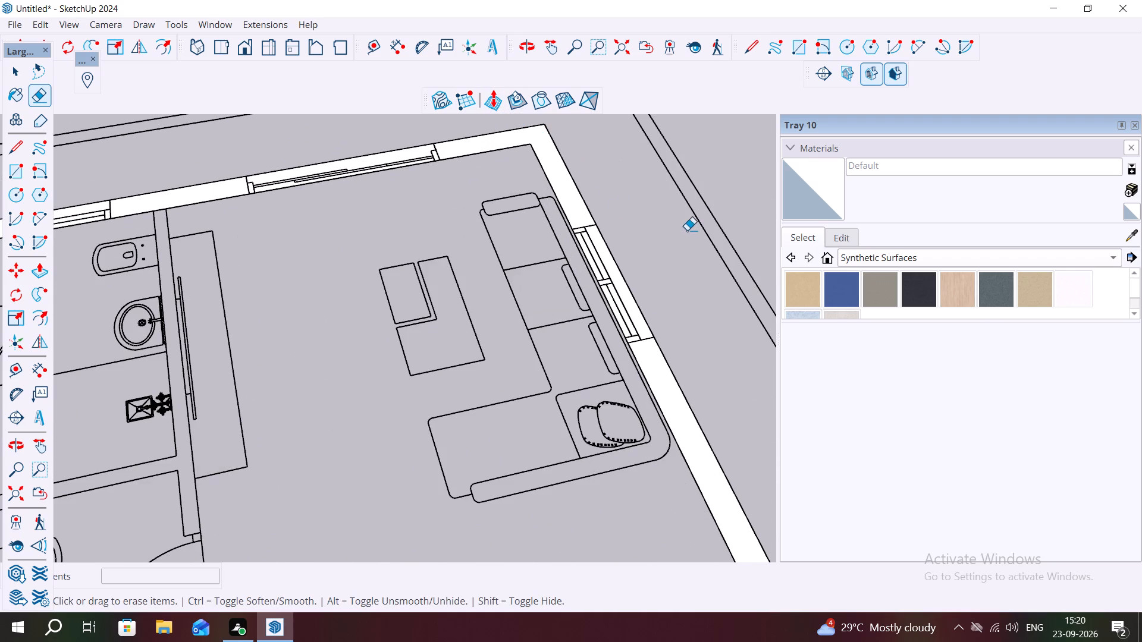
scroll(690, 231, "down", 7)
middle_click_drag(278, 210, 317, 201)
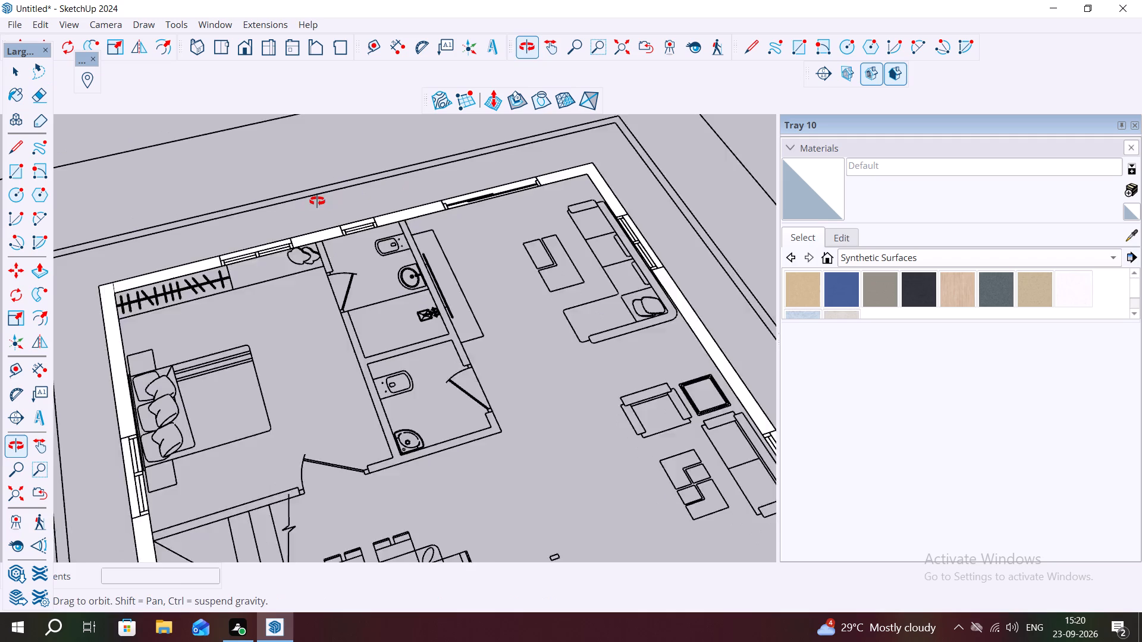
middle_click_drag(317, 201, 351, 190)
scroll(109, 296, "up", 8)
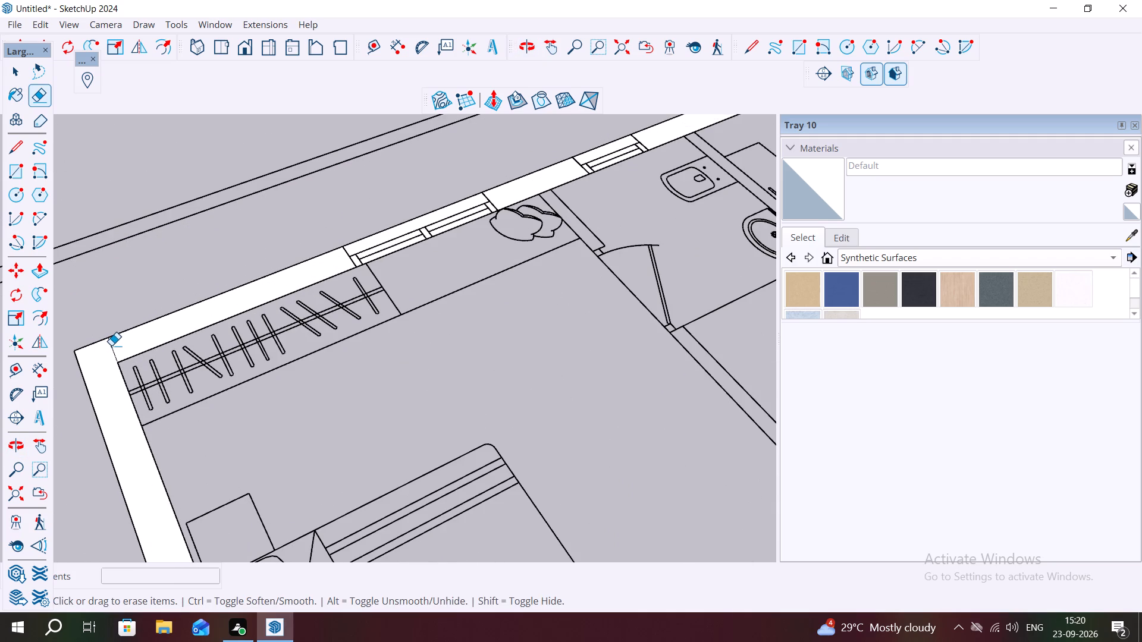
left_click(111, 345)
Check the joined ground-floor wall outline all around the plan for leftover dividing lines.
scroll(482, 385, "down", 1)
scroll(504, 291, "down", 6)
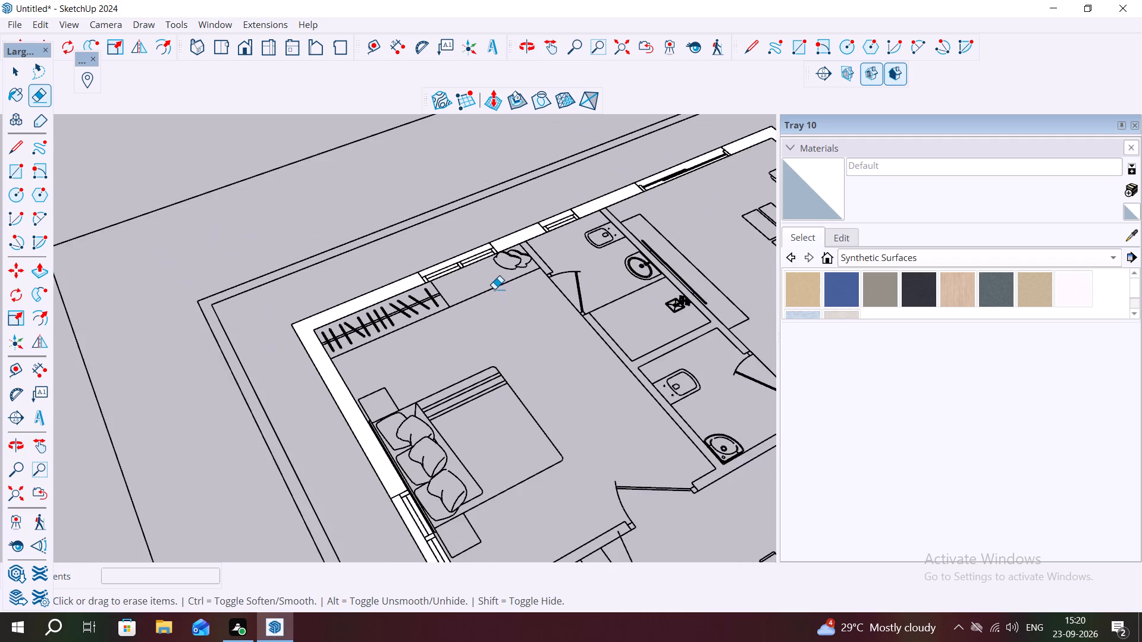
scroll(487, 289, "down", 6)
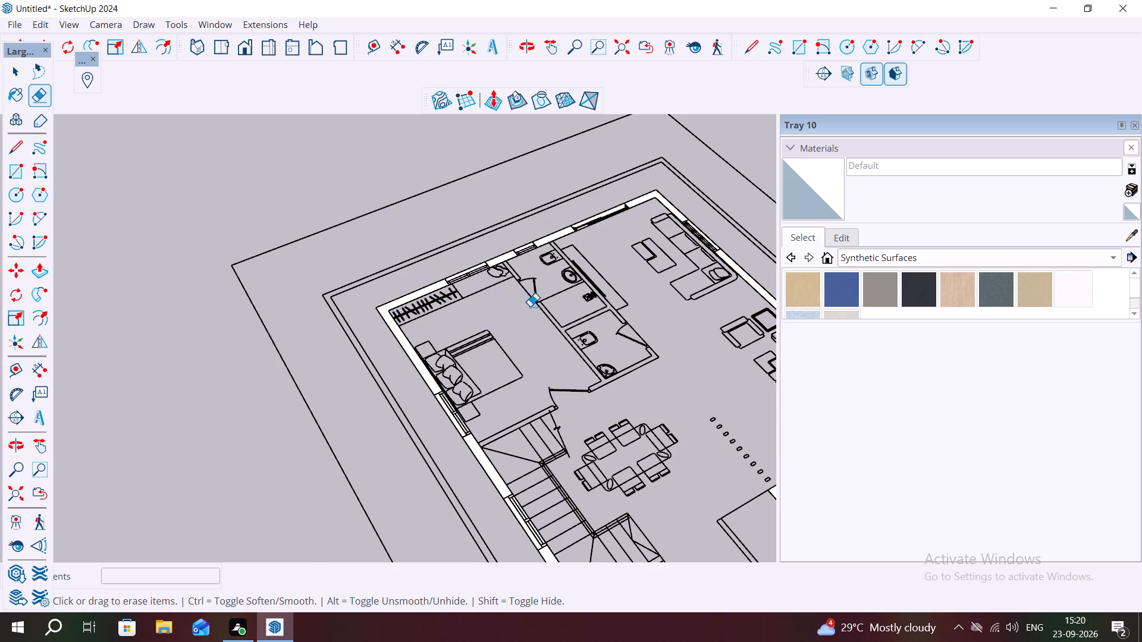
scroll(510, 339, "down", 6)
scroll(510, 333, "up", 1)
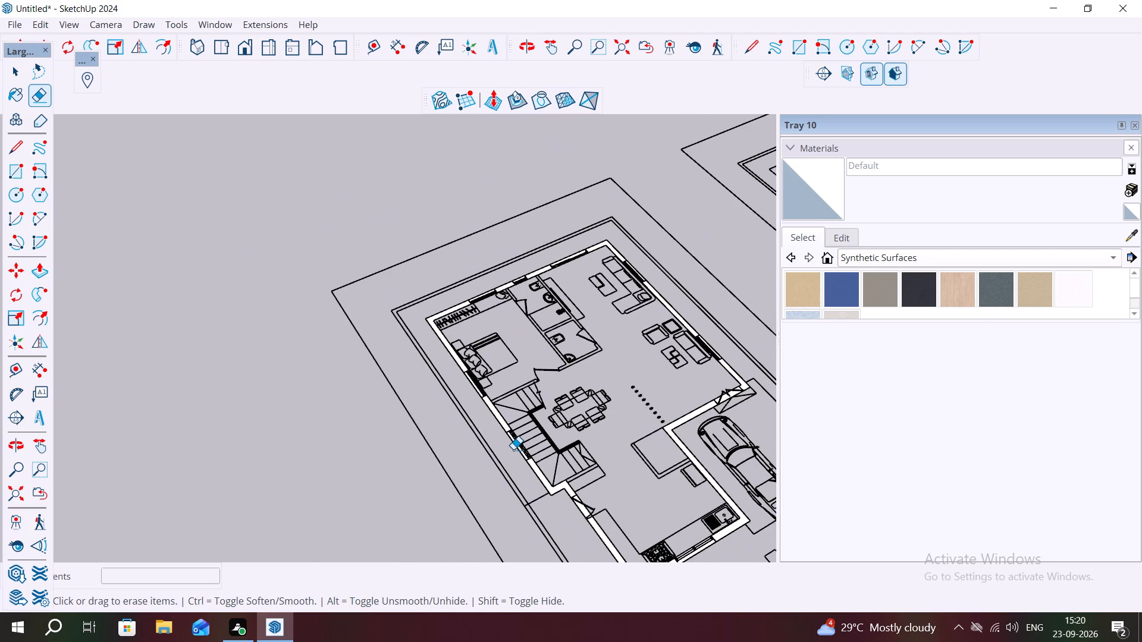
middle_click_drag(513, 450, 462, 407)
scroll(310, 303, "down", 5)
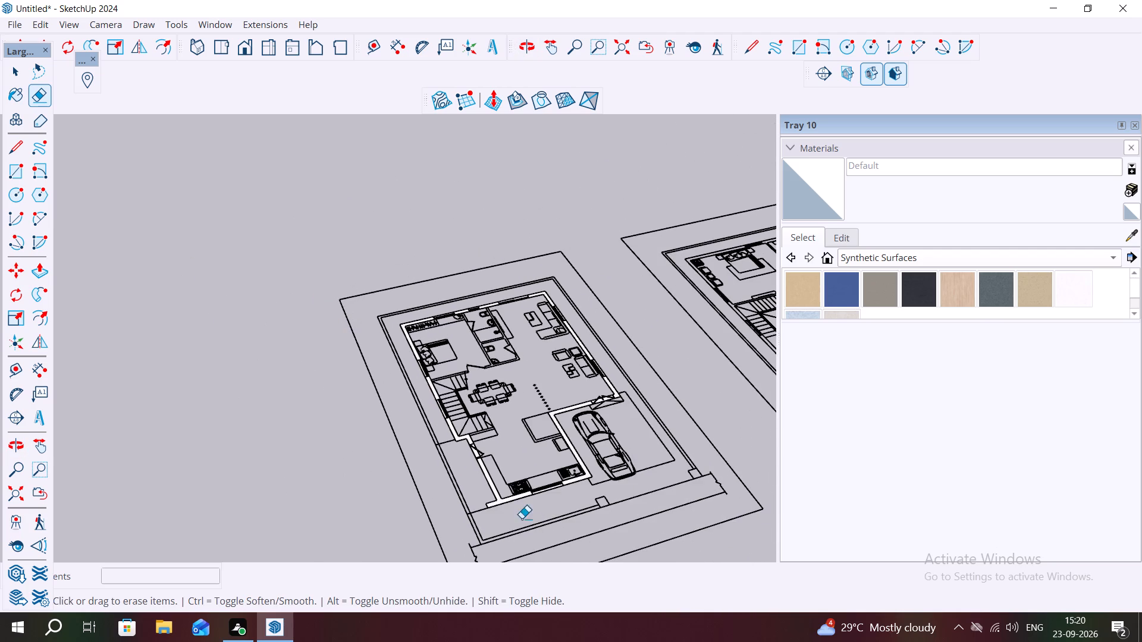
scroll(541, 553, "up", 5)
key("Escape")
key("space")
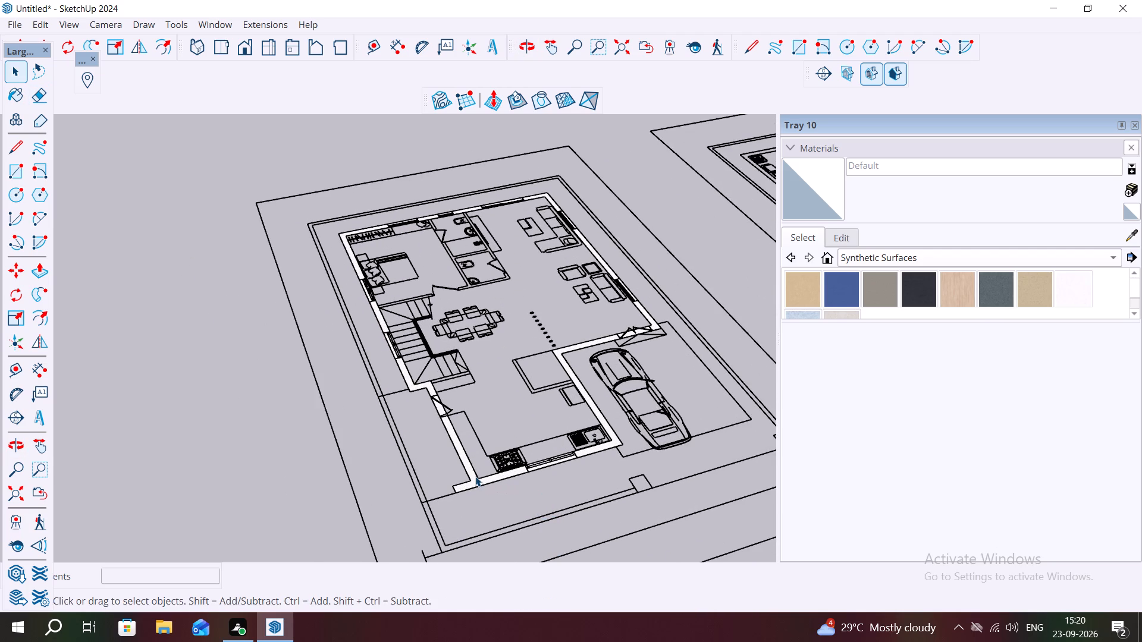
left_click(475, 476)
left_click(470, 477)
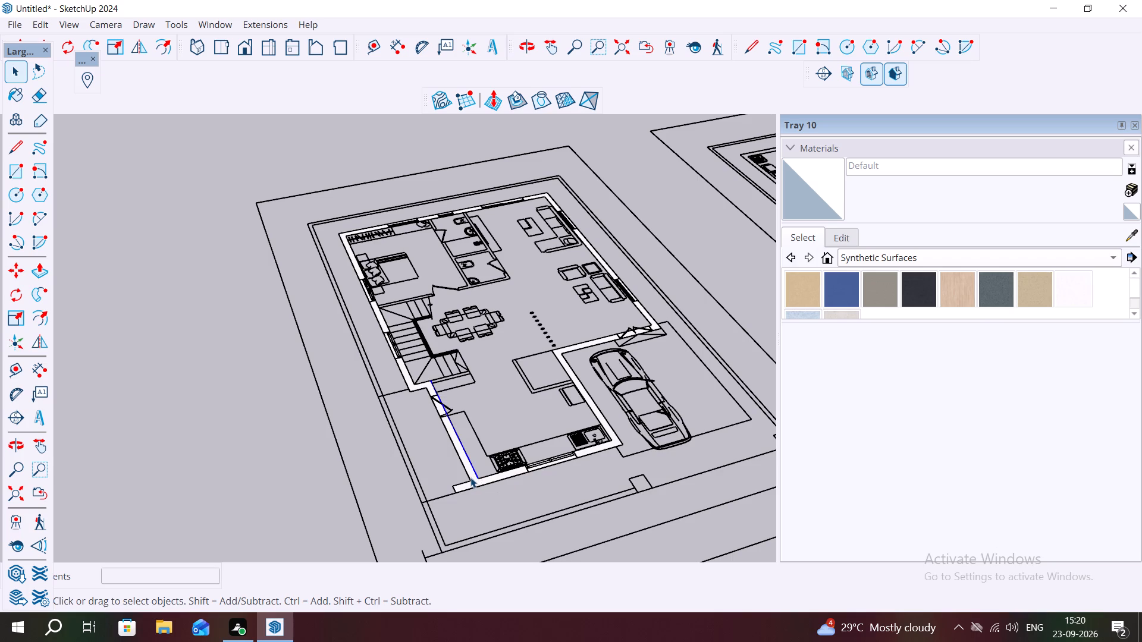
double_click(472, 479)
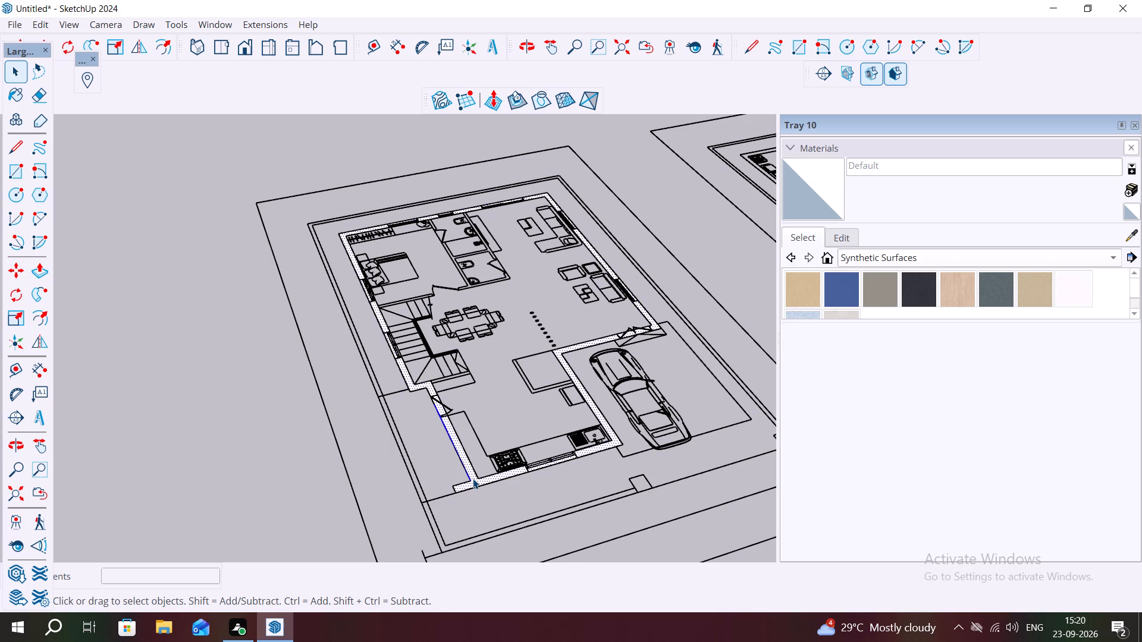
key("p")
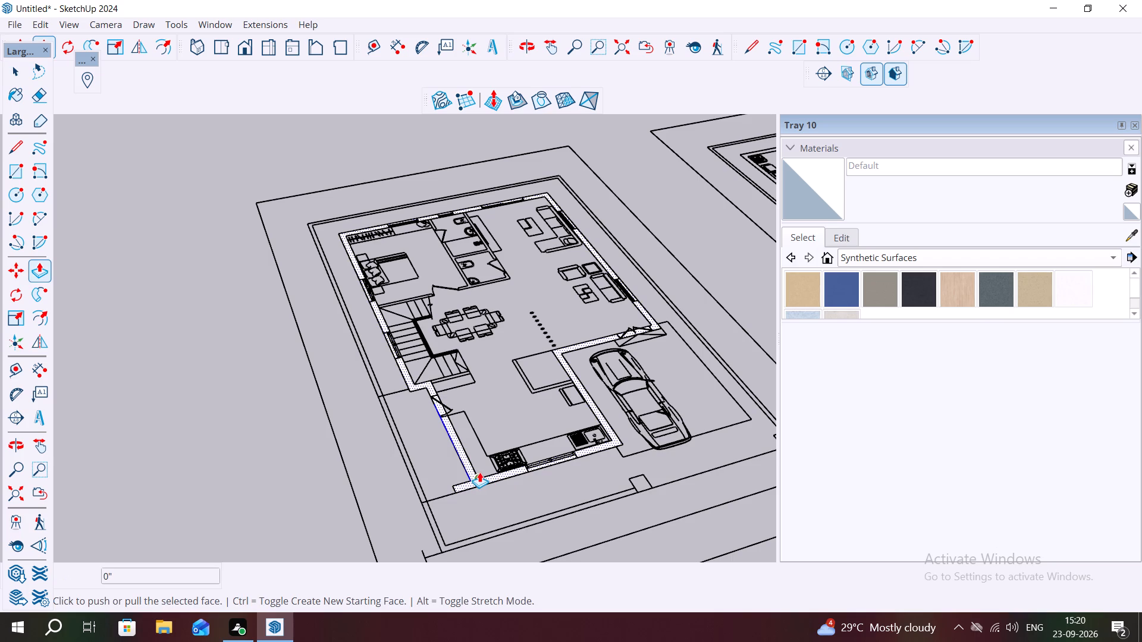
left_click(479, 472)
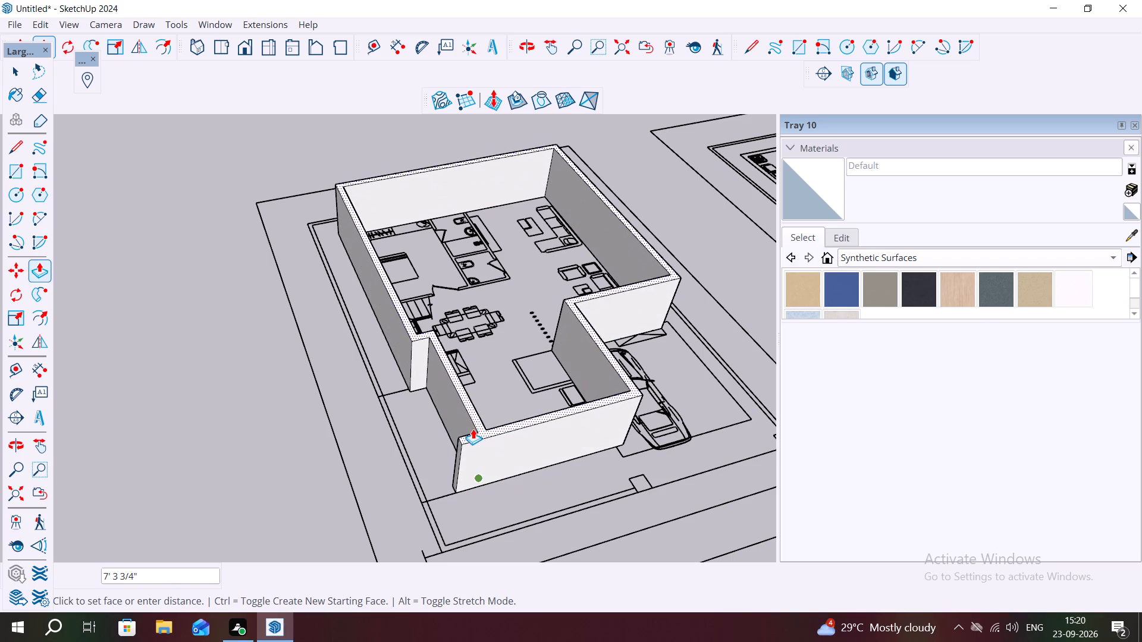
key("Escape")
Draw a 9" line across the wall at the kitchen's front outer corner, separating the short stub that projects beyond it.
scroll(468, 467, "up", 7)
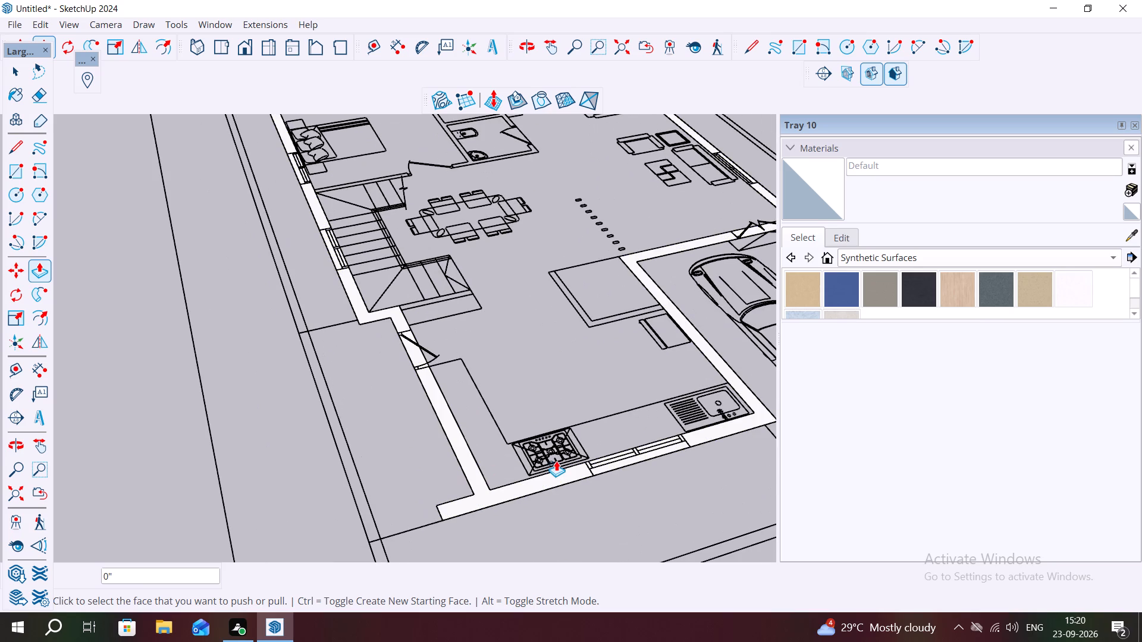
key("l")
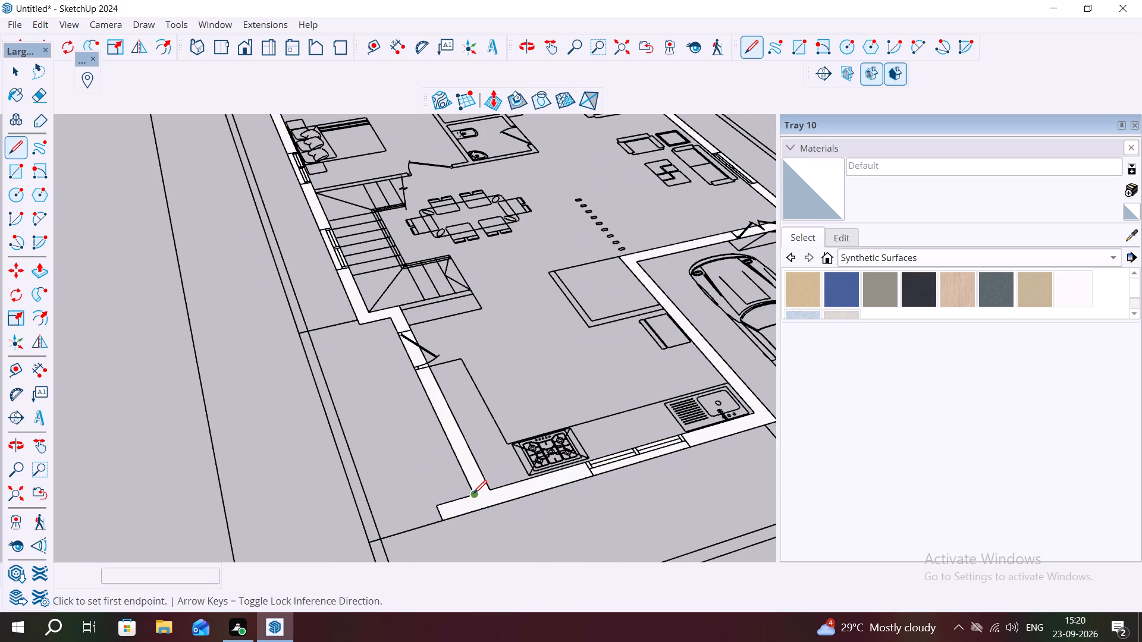
left_click(473, 493)
left_click(481, 511)
key("Escape")
key("space")
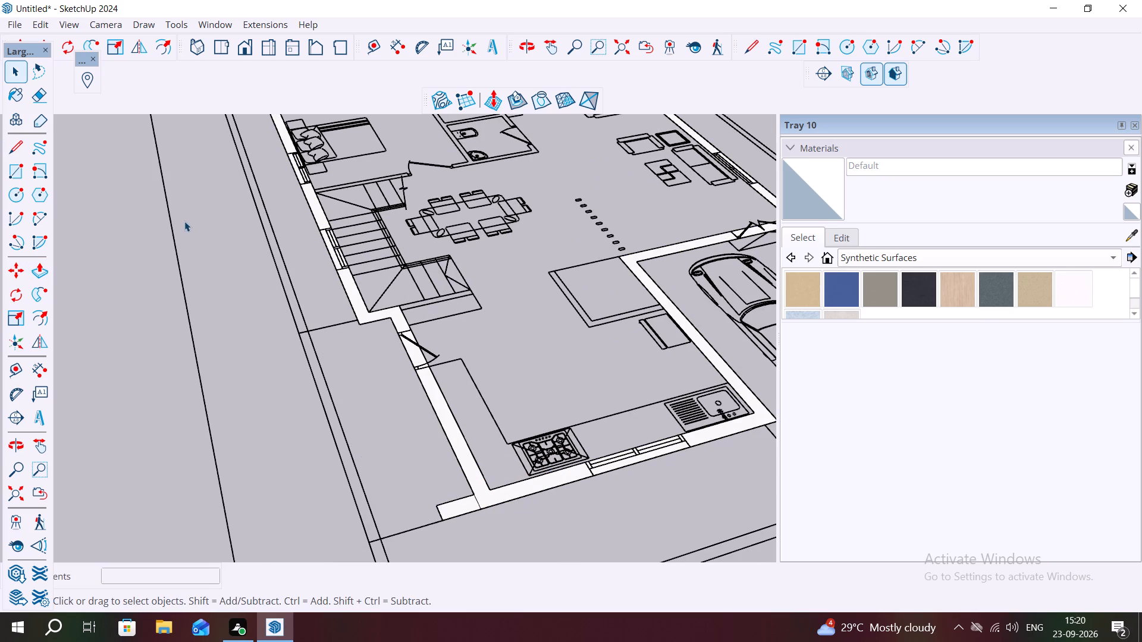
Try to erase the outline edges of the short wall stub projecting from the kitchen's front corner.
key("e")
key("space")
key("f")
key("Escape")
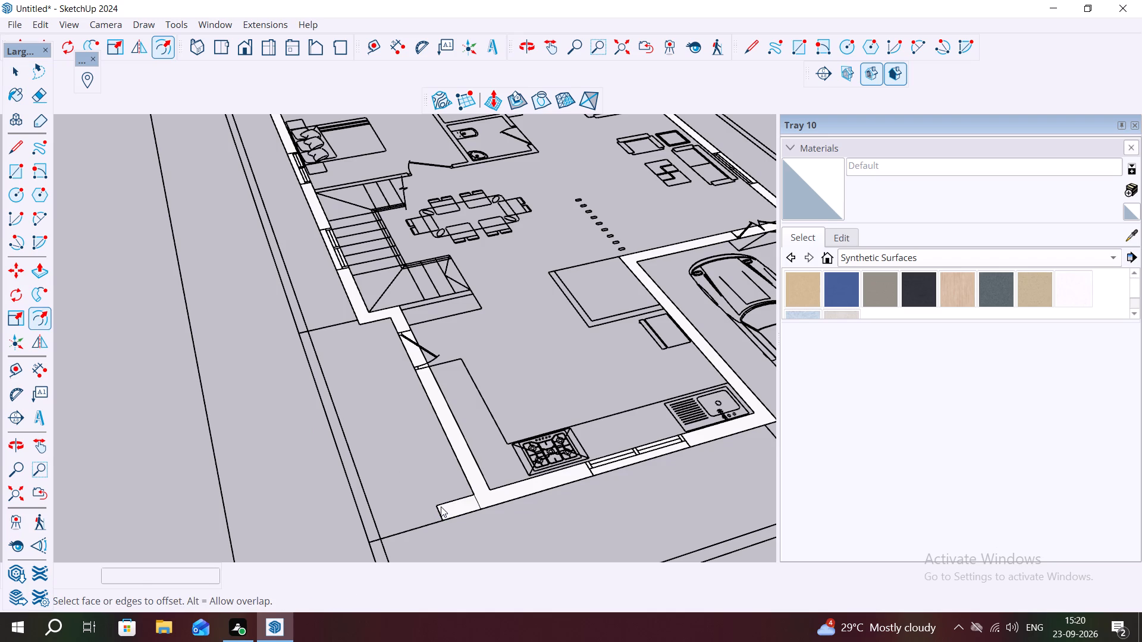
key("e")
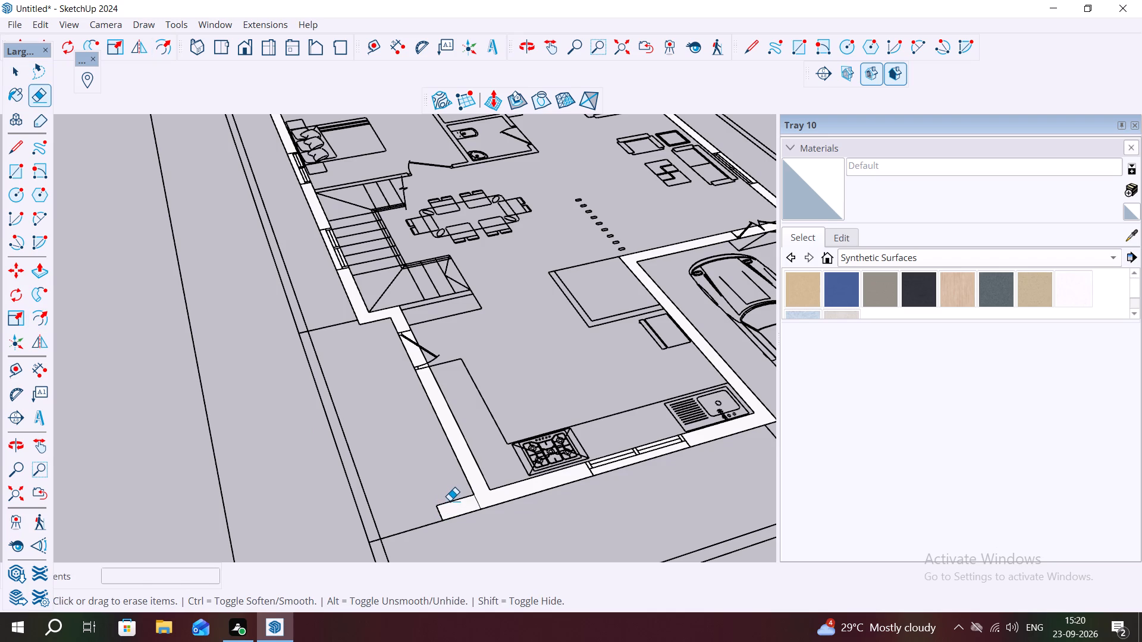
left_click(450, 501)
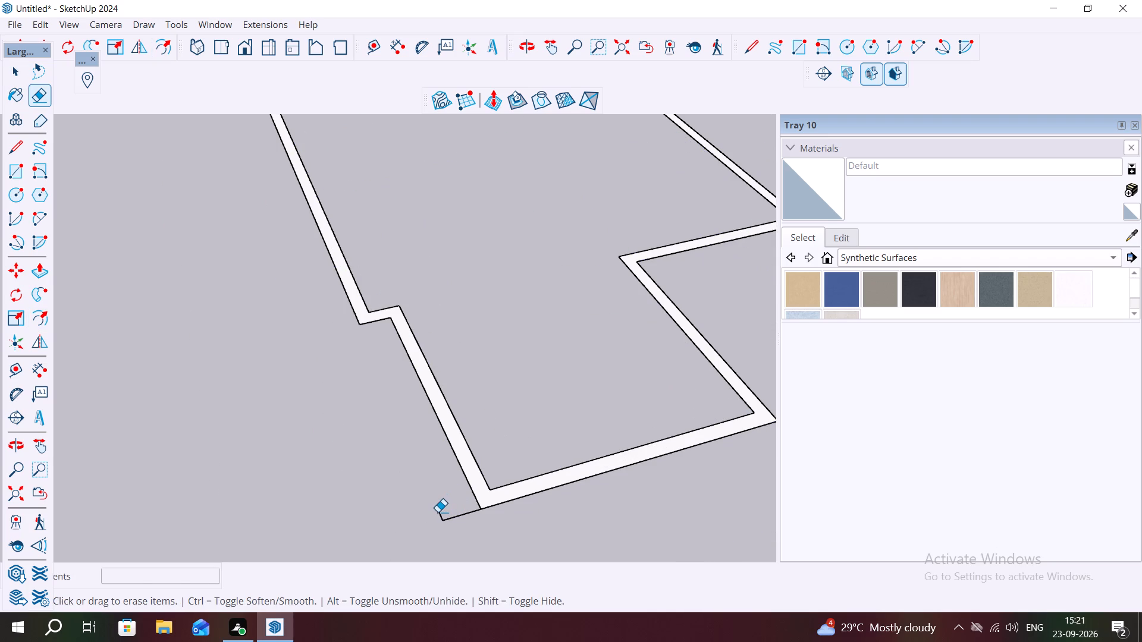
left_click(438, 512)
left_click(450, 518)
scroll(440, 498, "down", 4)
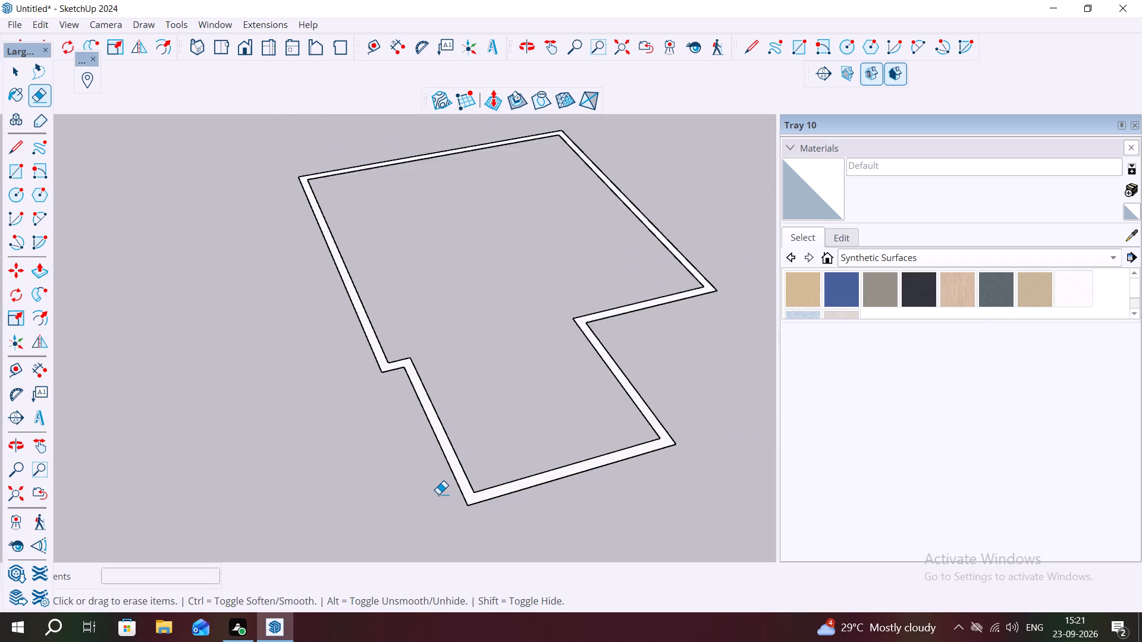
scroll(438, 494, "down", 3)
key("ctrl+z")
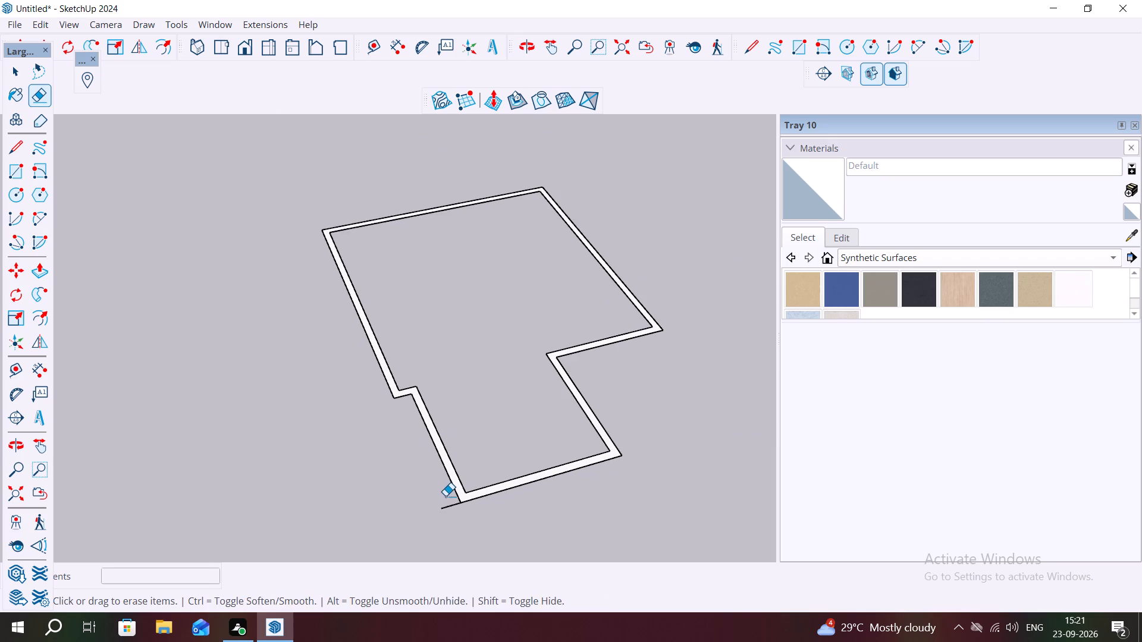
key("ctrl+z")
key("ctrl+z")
Cut away only the face of the short wall stub projecting from the kitchen's front corner.
scroll(449, 505, "up", 7)
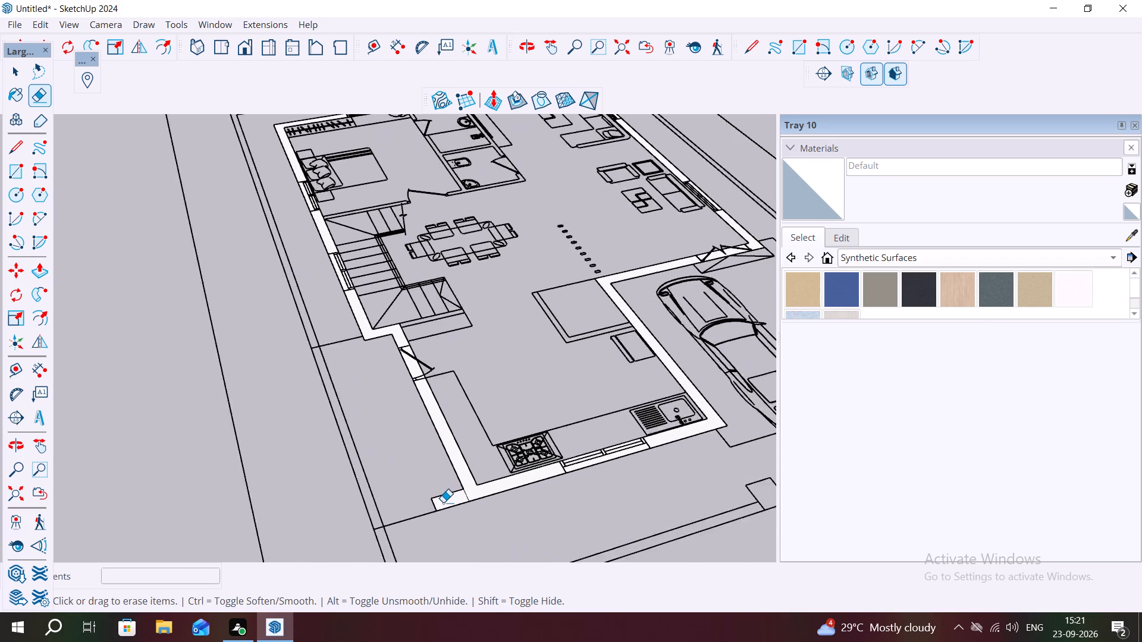
scroll(443, 502, "up", 1)
key("space")
left_click(451, 503)
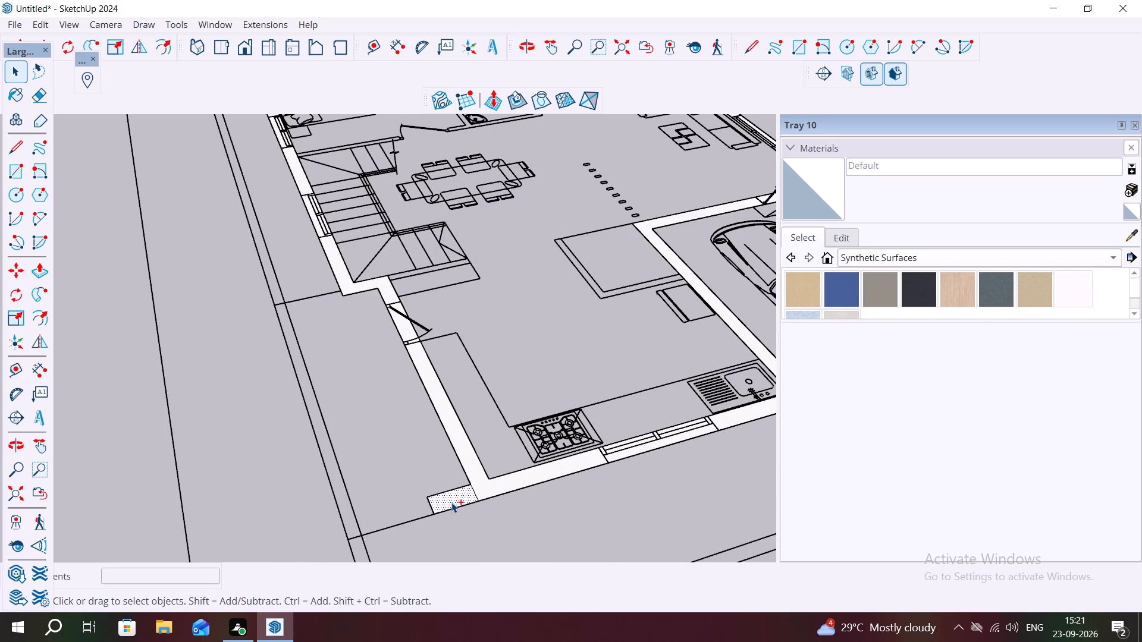
key("ctrl+x")
scroll(439, 494, "up", 3)
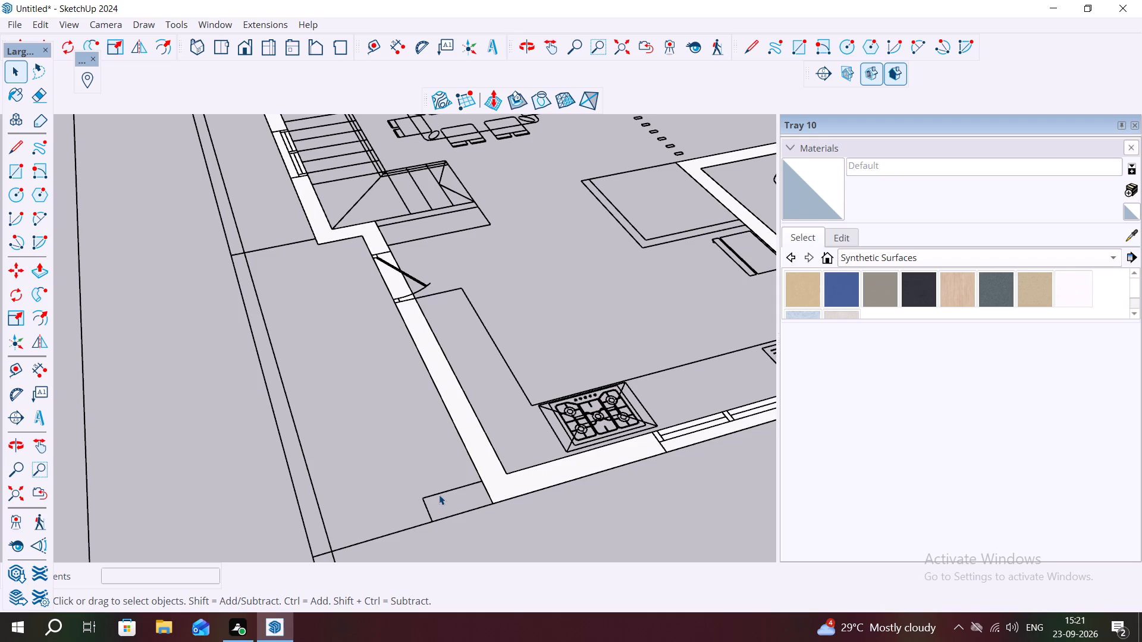
scroll(439, 495, "down", 4)
key("Escape")
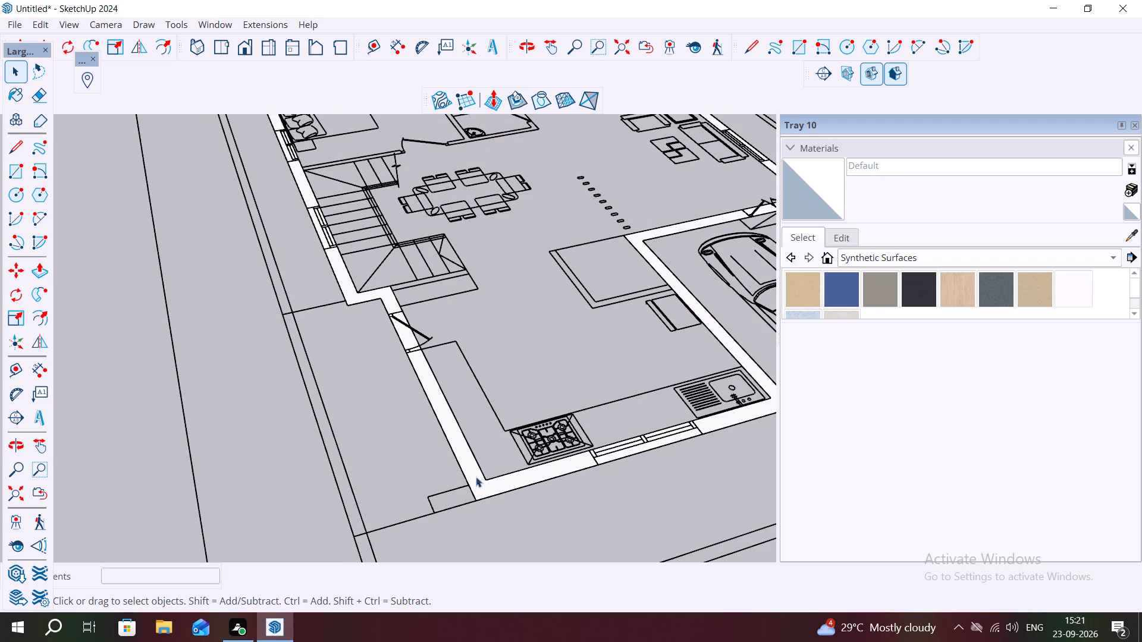
Push/Pull the joined ground-floor wall face up to a height of 10'.
left_click(475, 478)
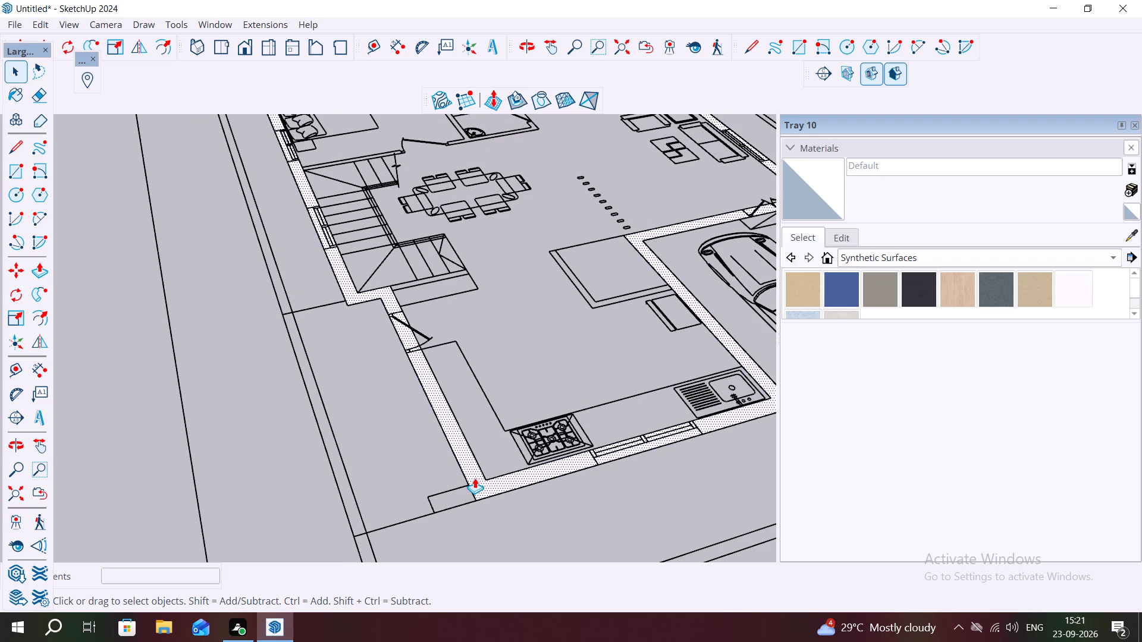
key("p")
left_click(475, 477)
scroll(517, 350, "down", 8)
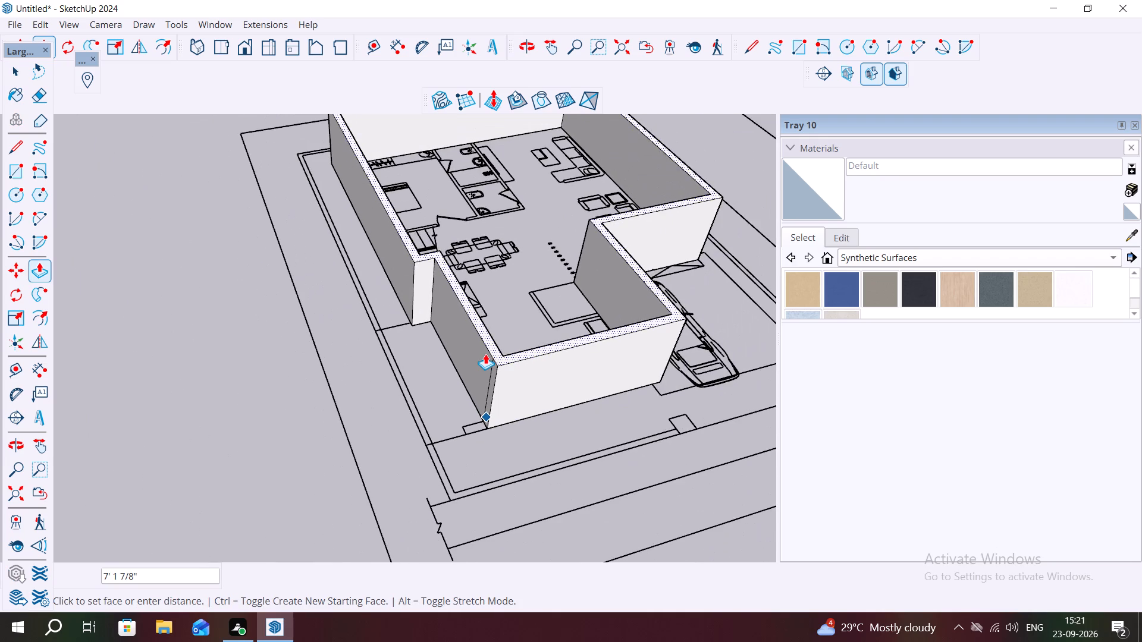
type("10'")
key("Return")
Erase the extra vertical edge on the kitchen's outer side wall beside the front corner.
scroll(513, 345, "down", 3)
middle_click_drag(531, 375, 607, 377)
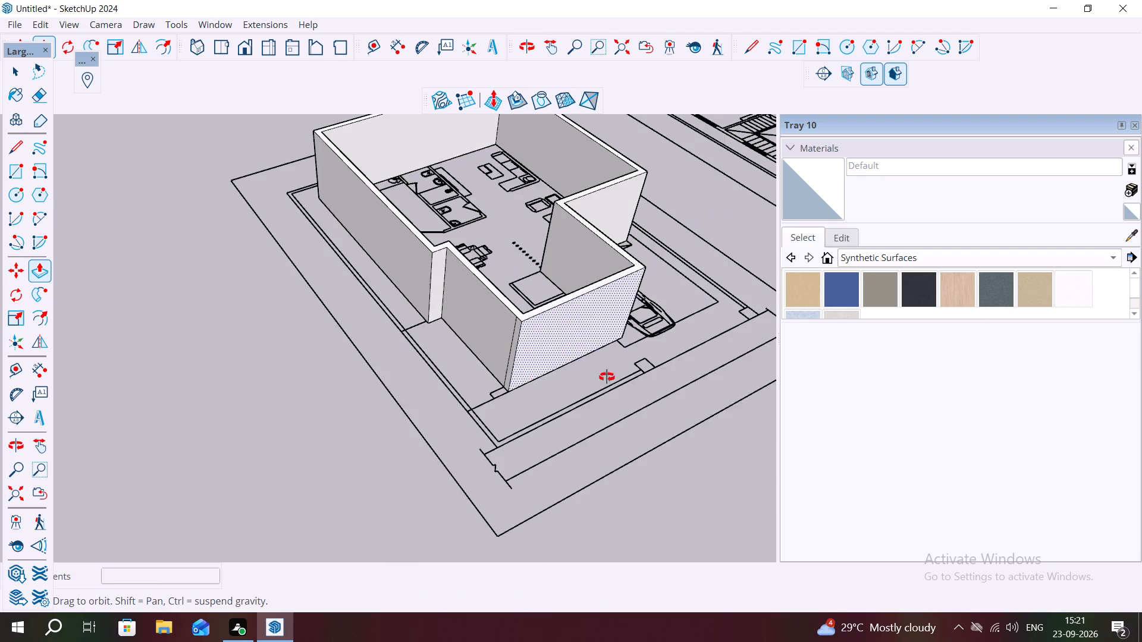
middle_click_drag(607, 377, 659, 375)
scroll(443, 335, "up", 4)
key("Escape")
key("space")
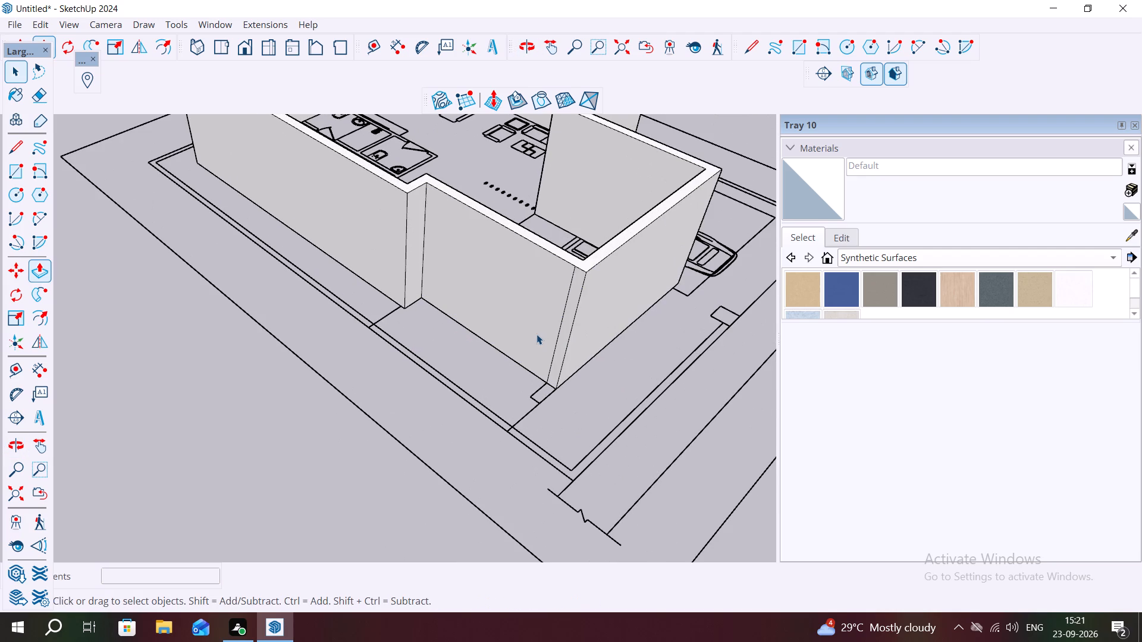
key("e")
scroll(585, 315, "up", 2)
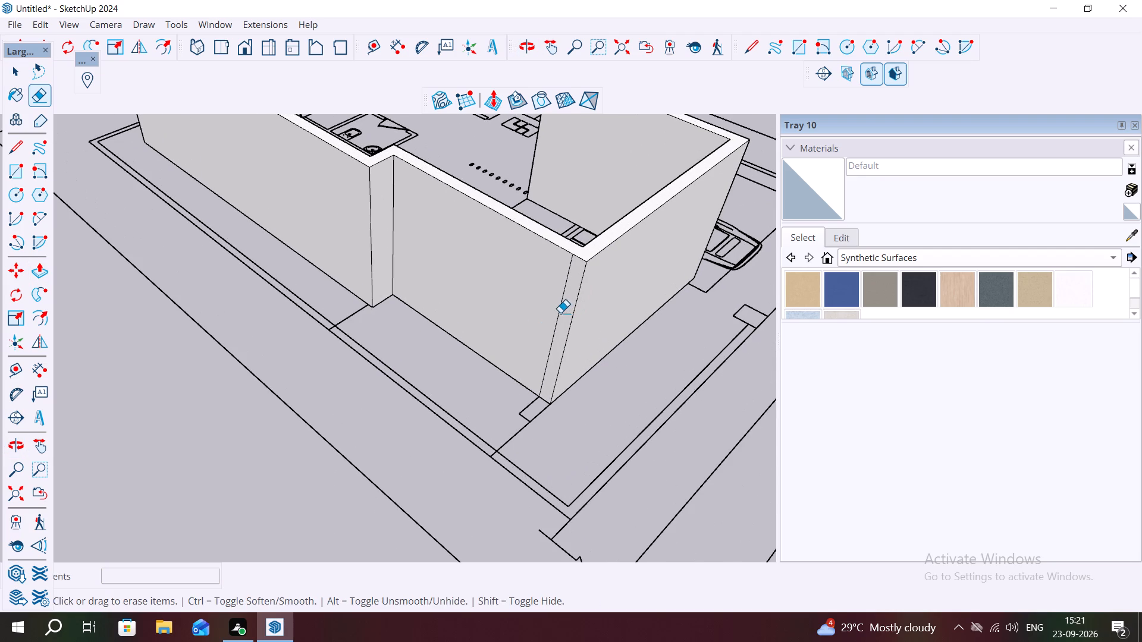
left_click(559, 309)
scroll(463, 386, "down", 4)
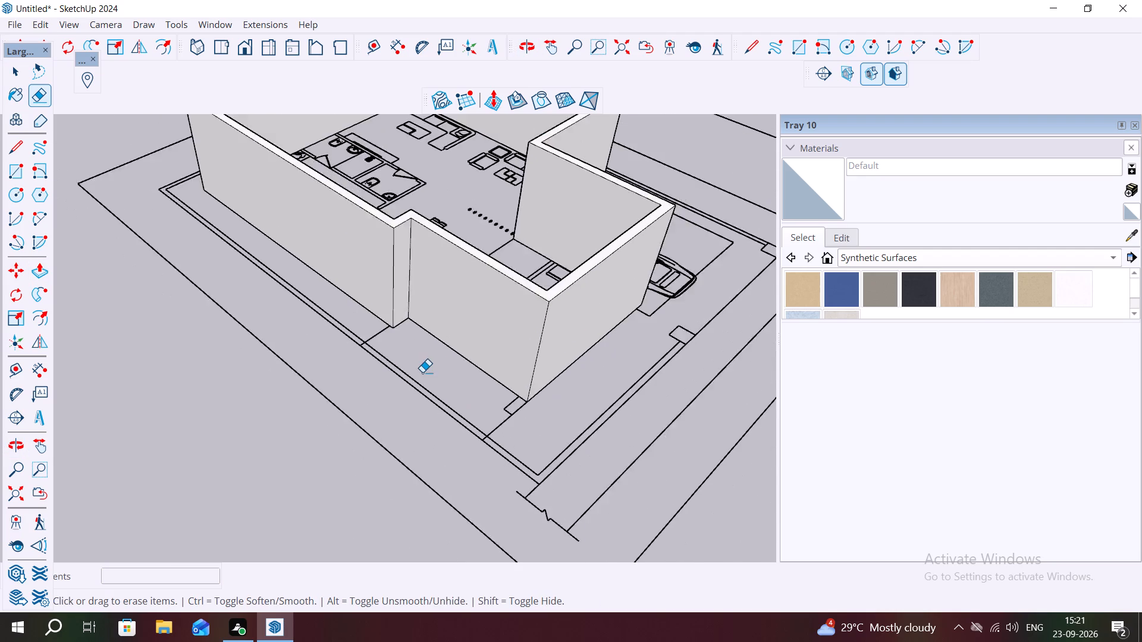
scroll(422, 372, "down", 6)
middle_click_drag(488, 373, 281, 293)
middle_click_drag(546, 385, 542, 385)
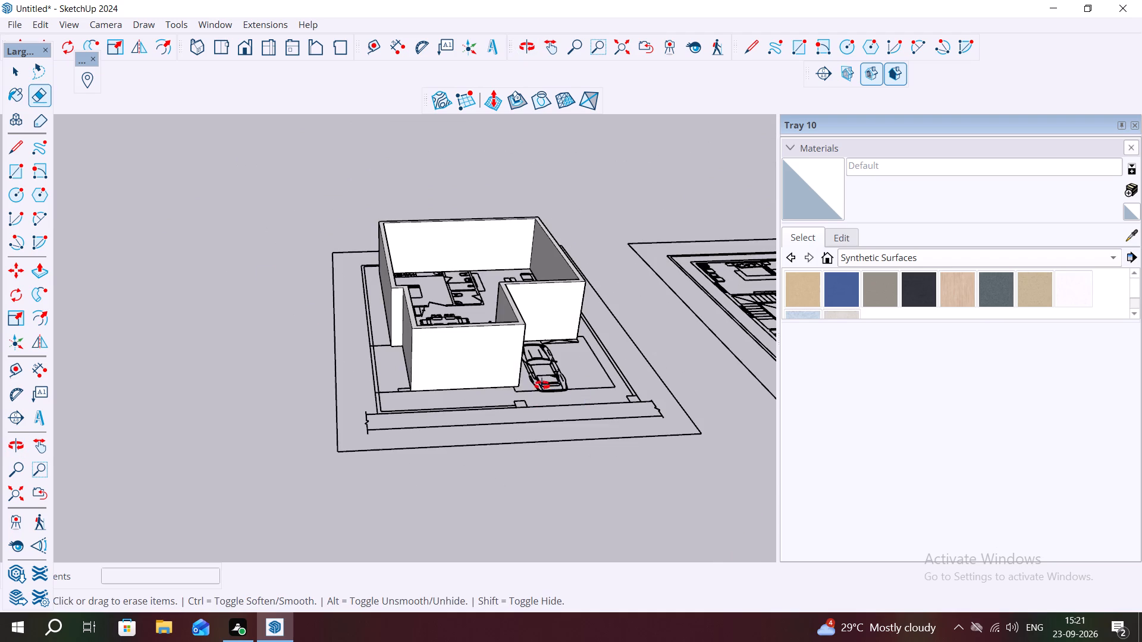
middle_click_drag(542, 385, 478, 408)
key("Escape")
key("space")
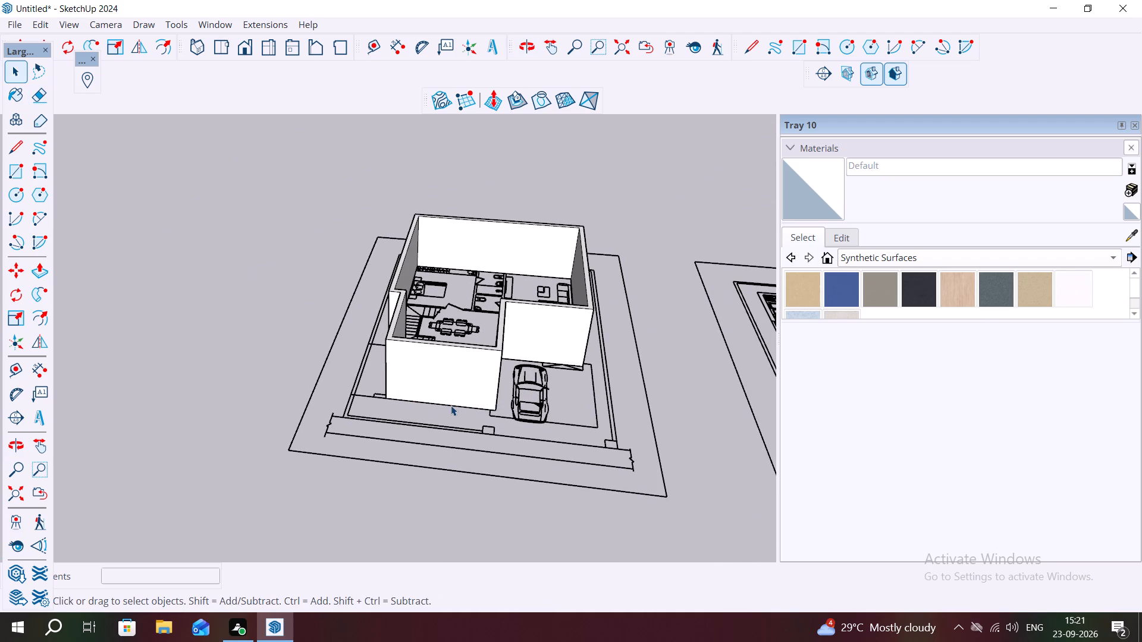
Turn on the display of back edges so the floor plan shows through the raised walls.
key("k")
Draw a 5' by 9" rectangle over the kitchen window in the plan, across the front wall's full thickness.
scroll(416, 390, "up", 11)
middle_click_drag(437, 391, 465, 412)
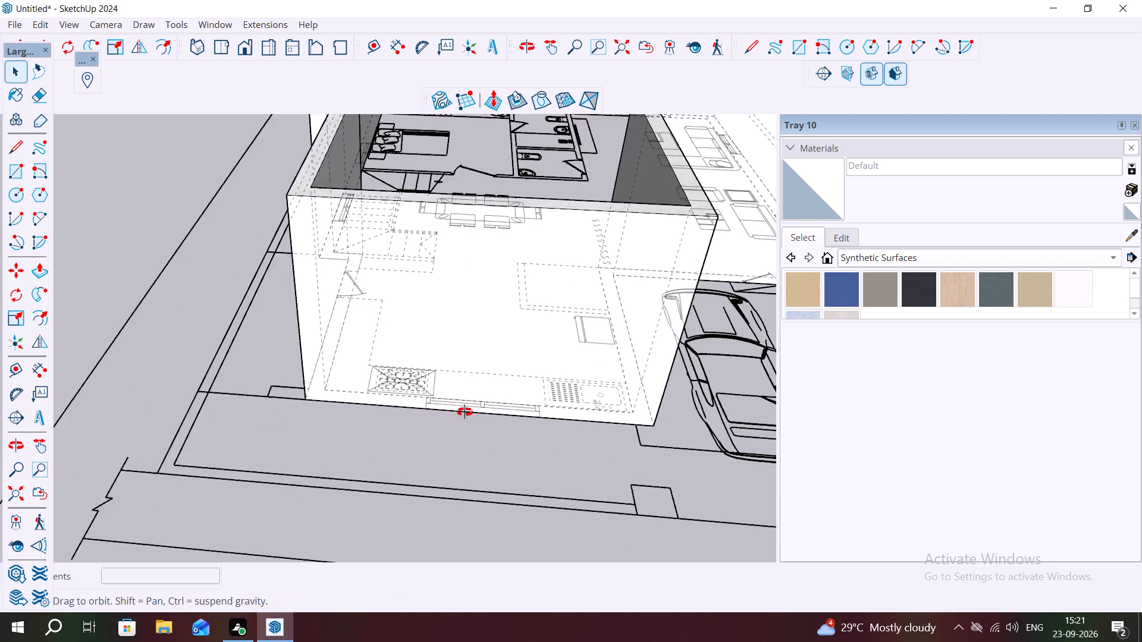
middle_click_drag(465, 412, 509, 446)
scroll(470, 424, "up", 7)
middle_click_drag(430, 385, 367, 358)
scroll(381, 370, "up", 2)
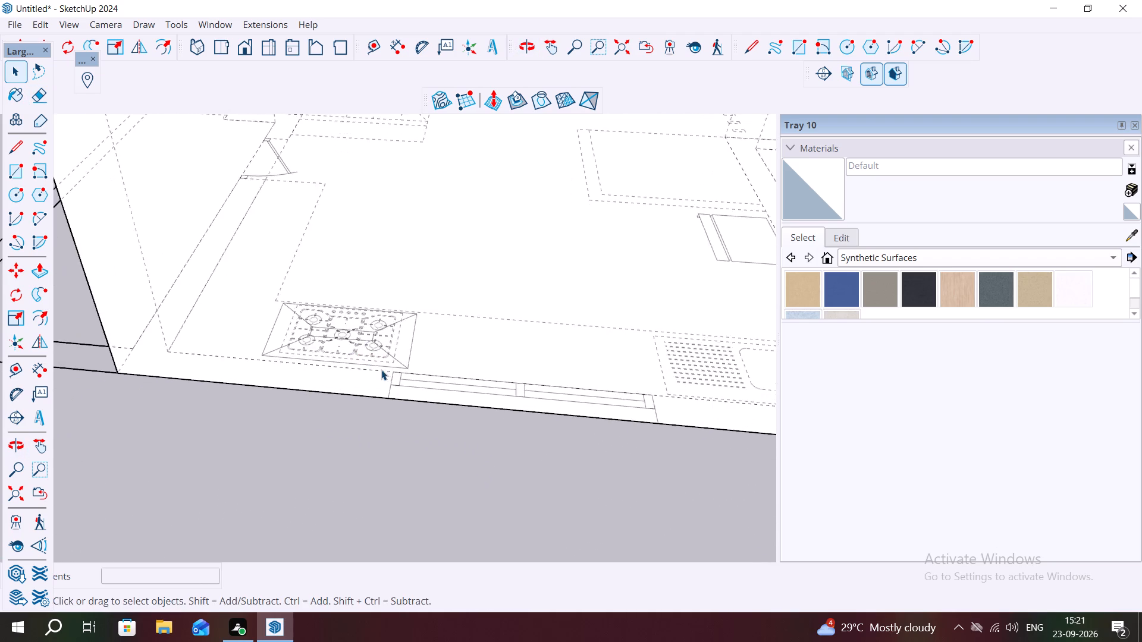
scroll(381, 370, "up", 3)
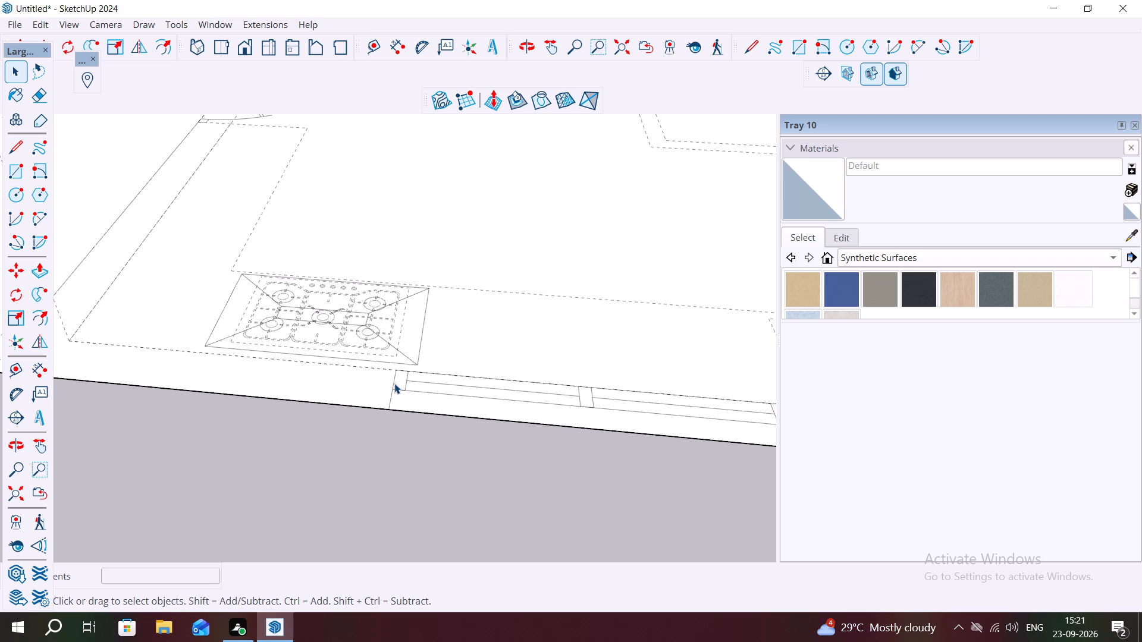
key("r")
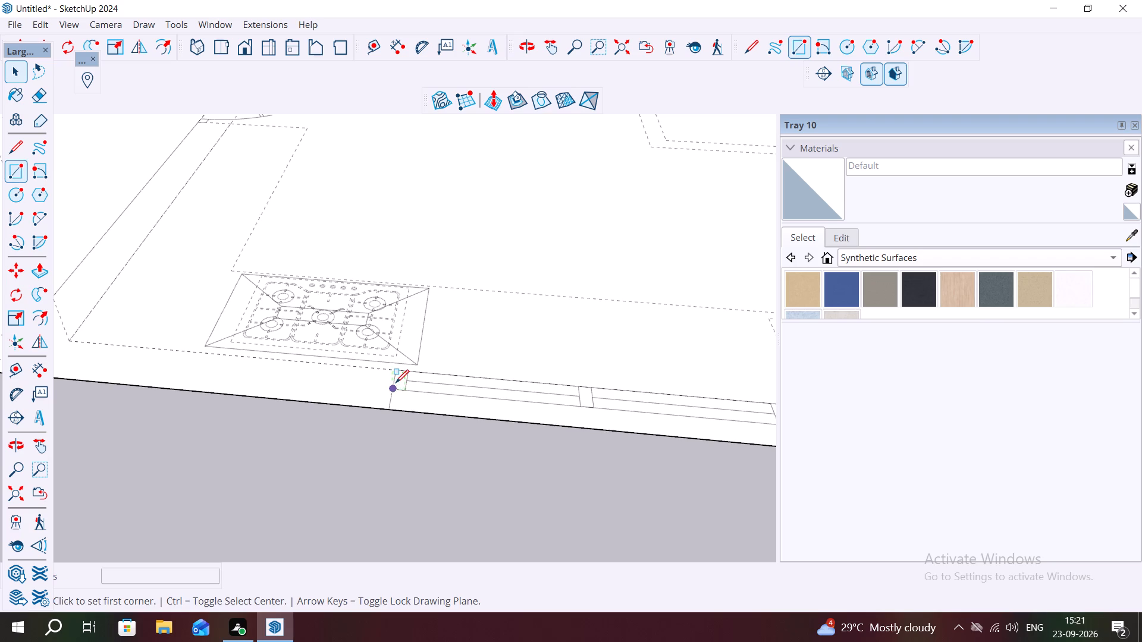
scroll(394, 388, "up", 4)
left_click(387, 417)
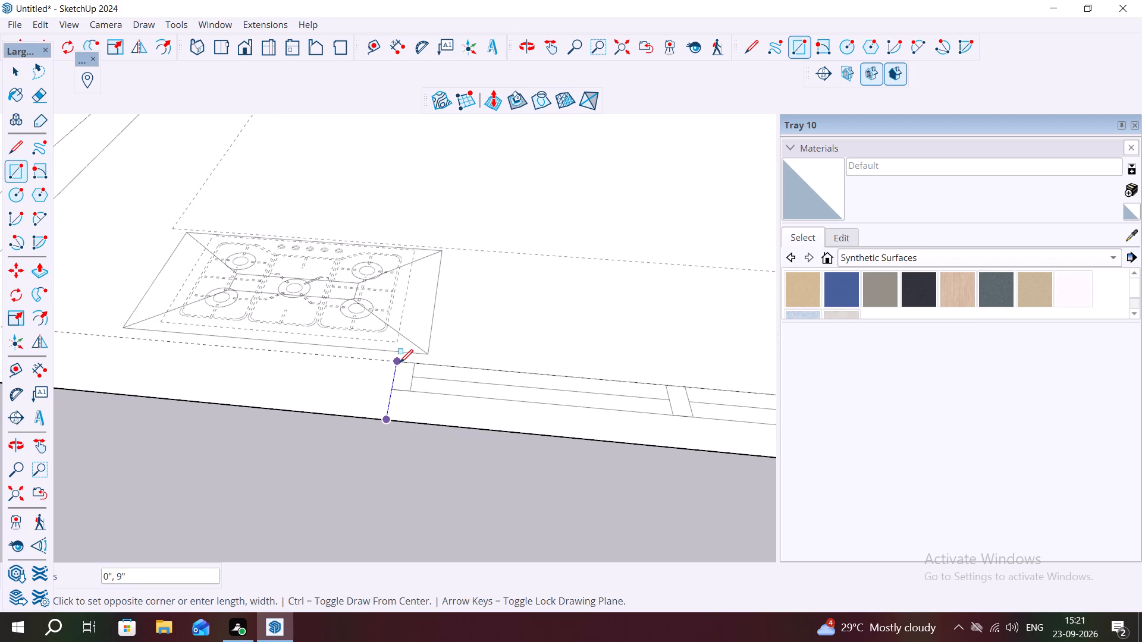
left_click(400, 361)
scroll(358, 352, "down", 4)
scroll(286, 339, "down", 3)
scroll(420, 354, "down", 1)
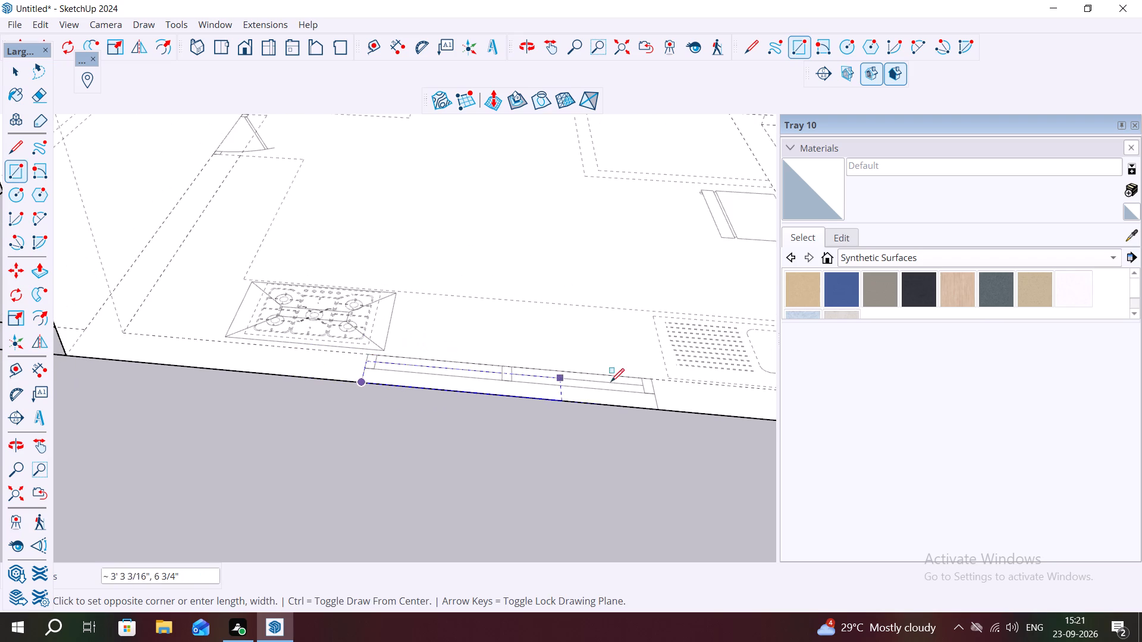
left_click(655, 383)
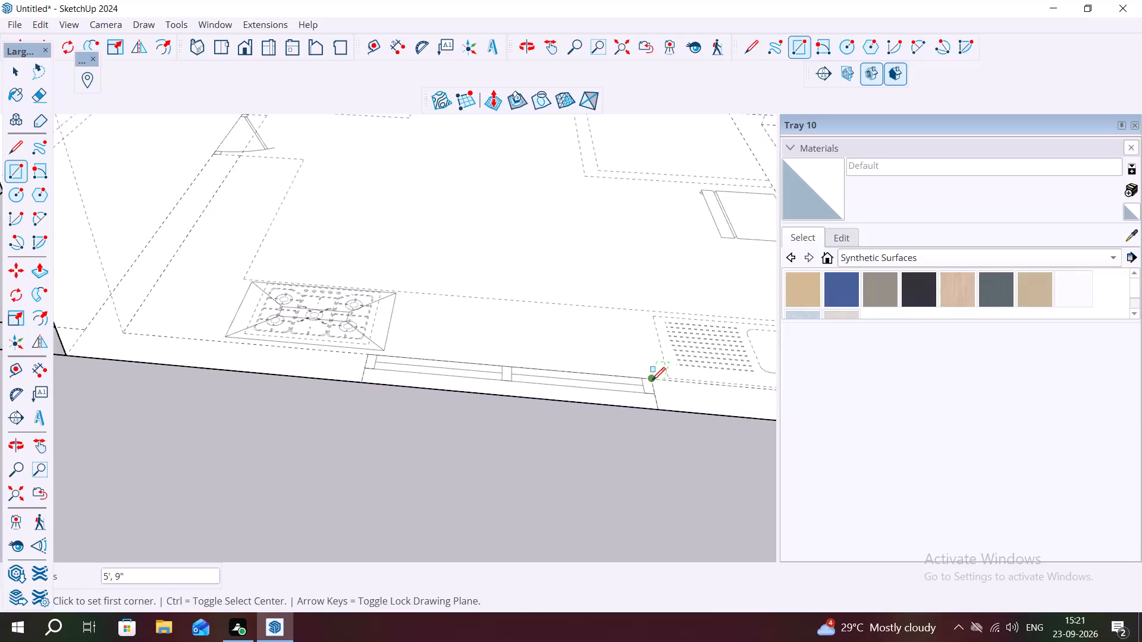
key("Escape")
key("space")
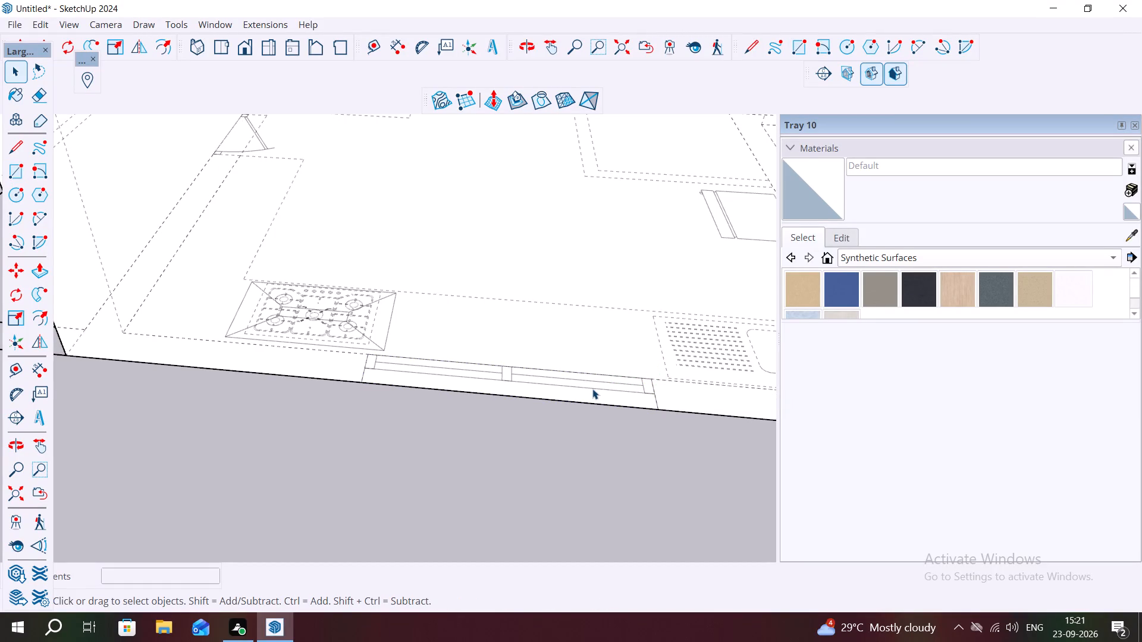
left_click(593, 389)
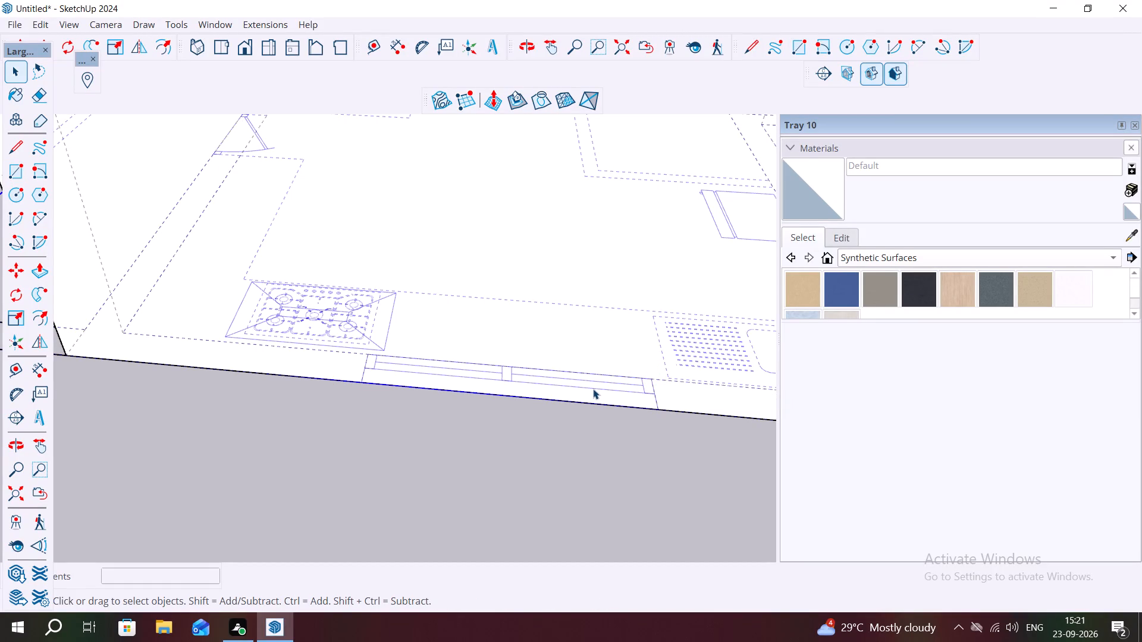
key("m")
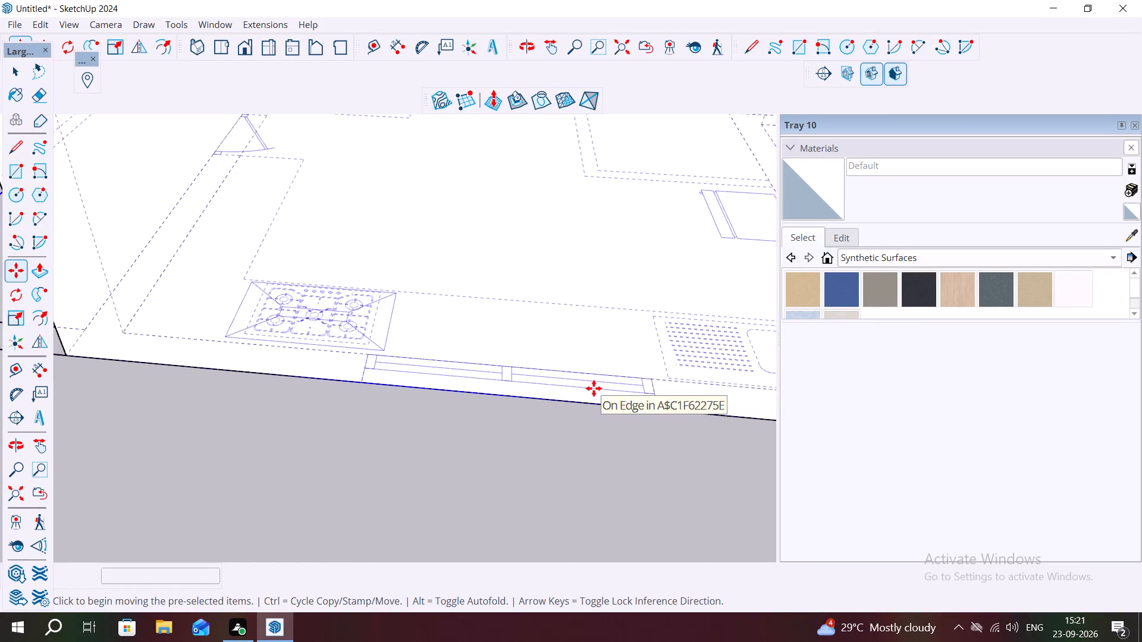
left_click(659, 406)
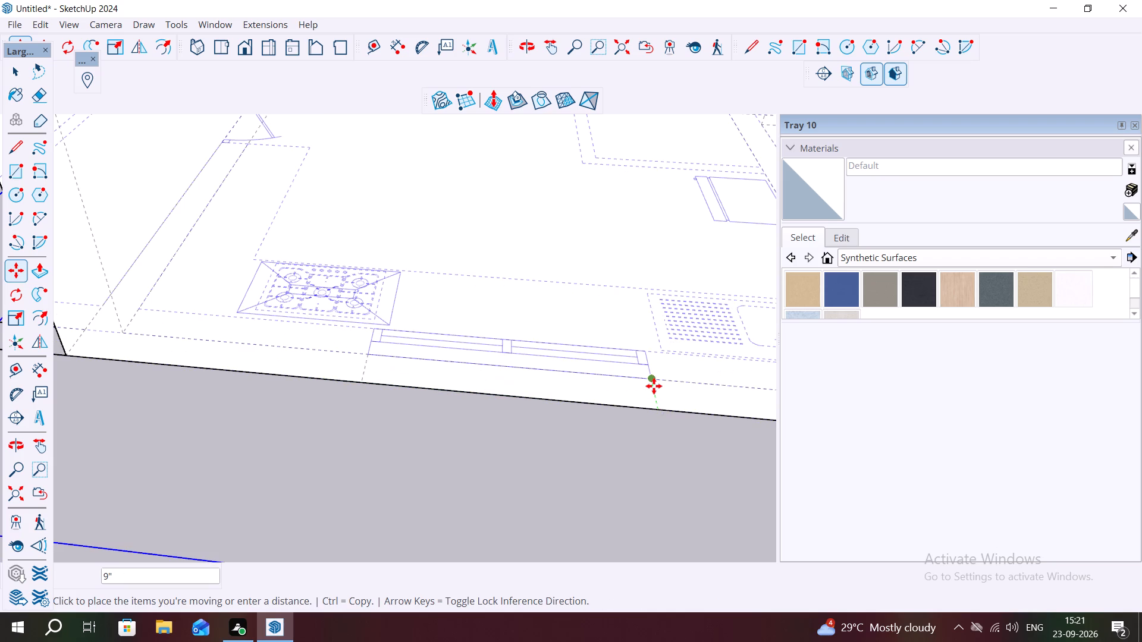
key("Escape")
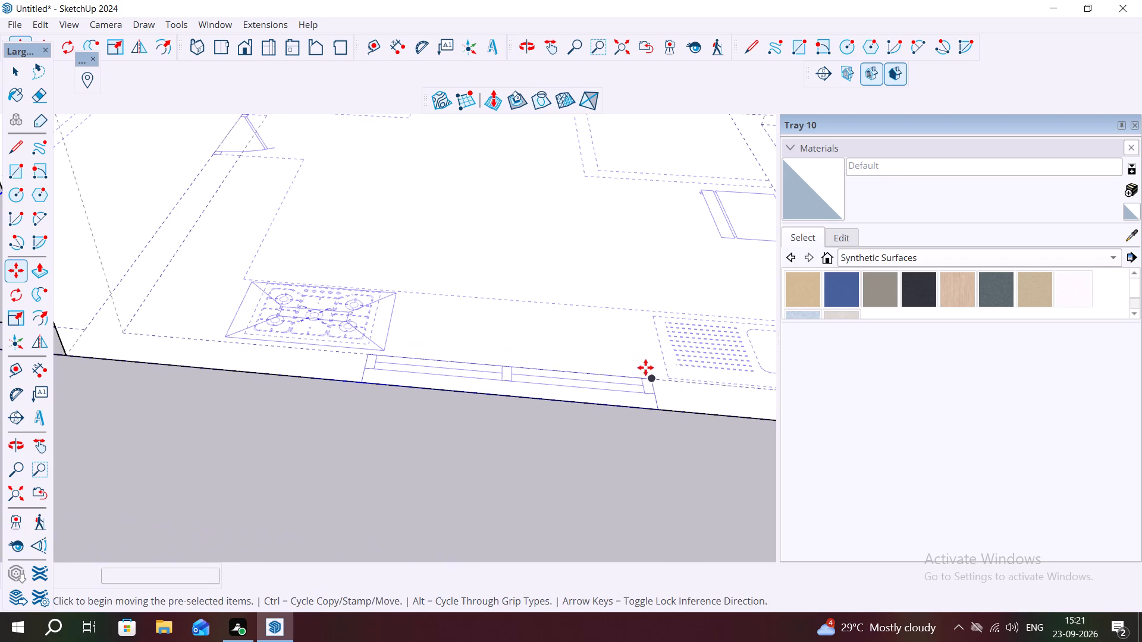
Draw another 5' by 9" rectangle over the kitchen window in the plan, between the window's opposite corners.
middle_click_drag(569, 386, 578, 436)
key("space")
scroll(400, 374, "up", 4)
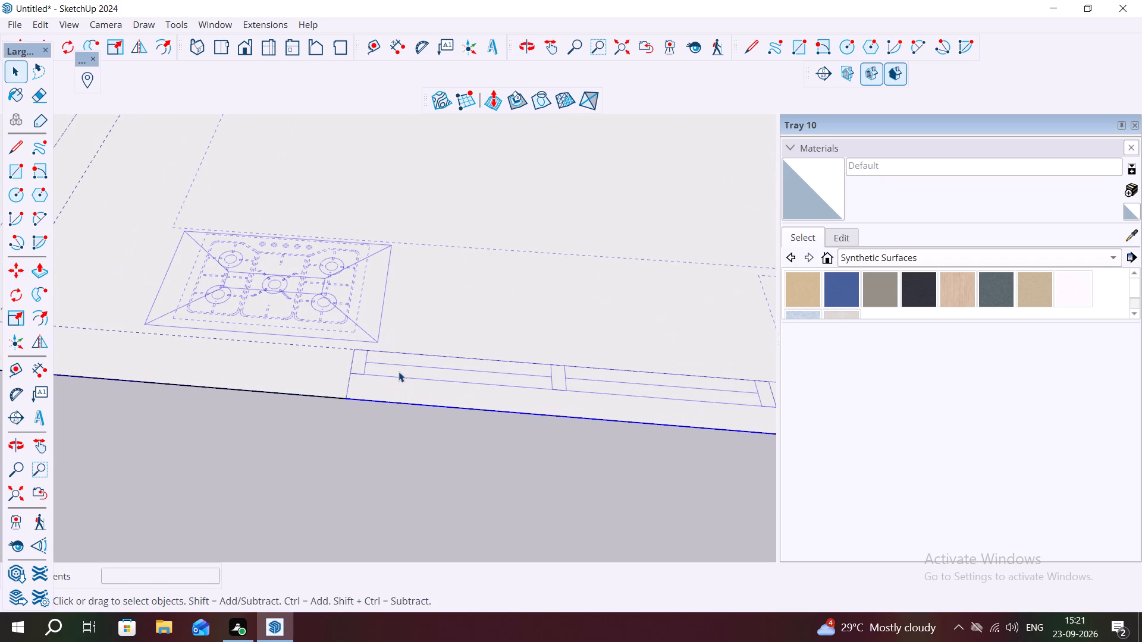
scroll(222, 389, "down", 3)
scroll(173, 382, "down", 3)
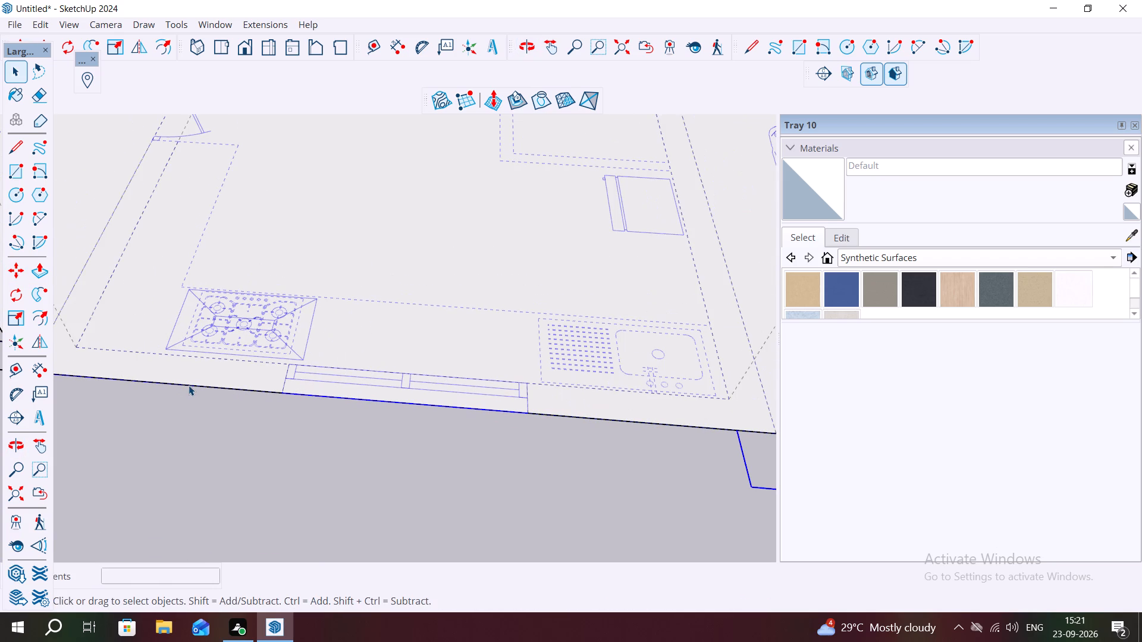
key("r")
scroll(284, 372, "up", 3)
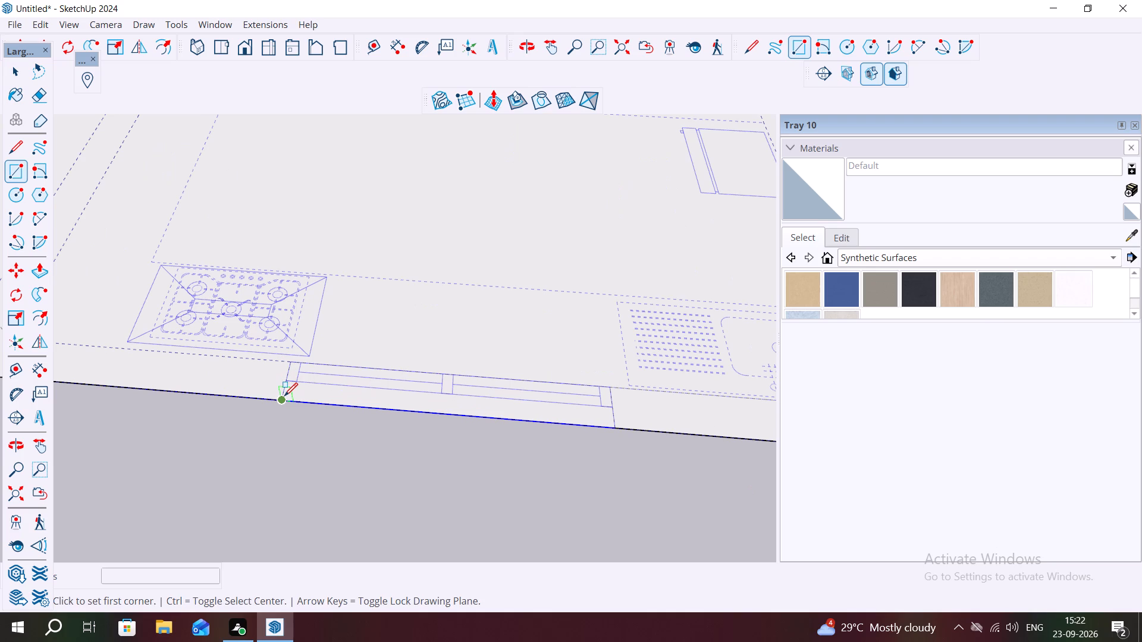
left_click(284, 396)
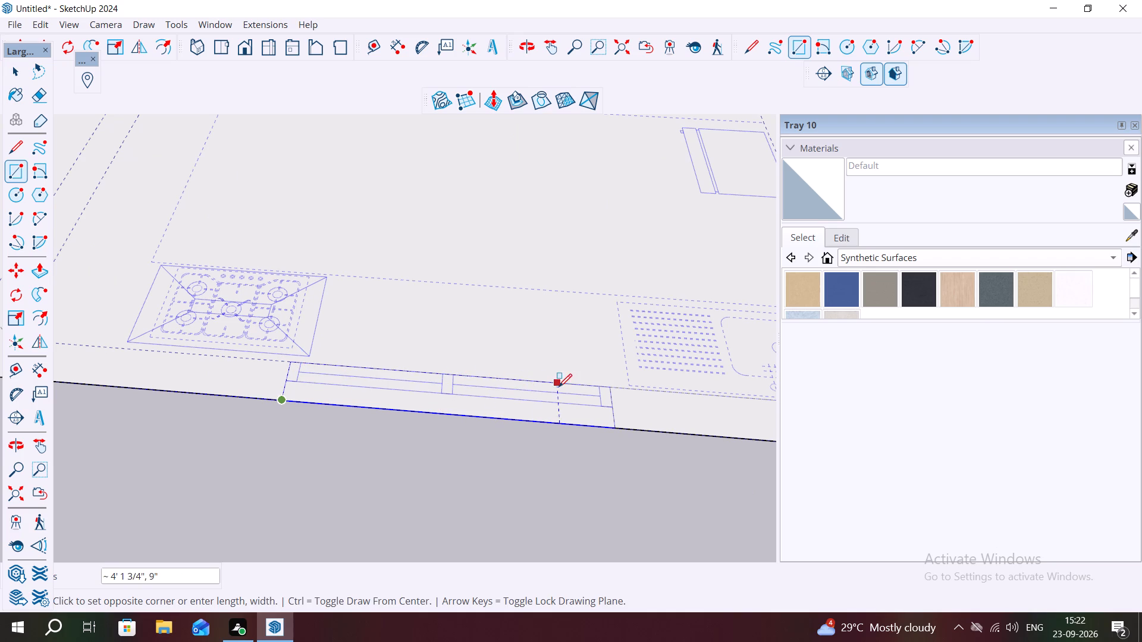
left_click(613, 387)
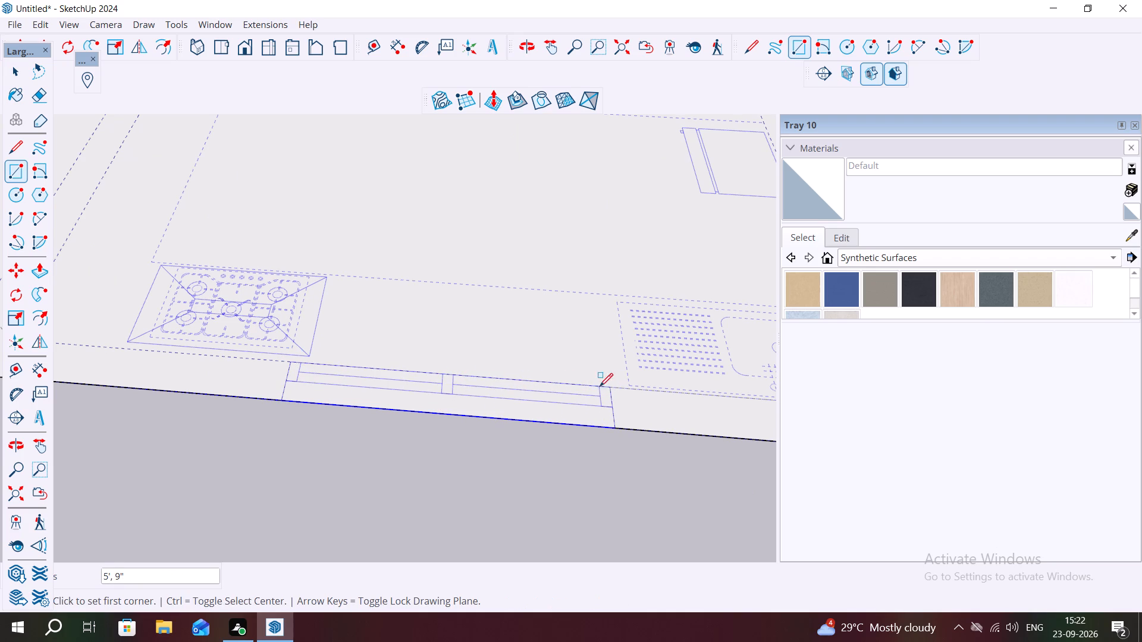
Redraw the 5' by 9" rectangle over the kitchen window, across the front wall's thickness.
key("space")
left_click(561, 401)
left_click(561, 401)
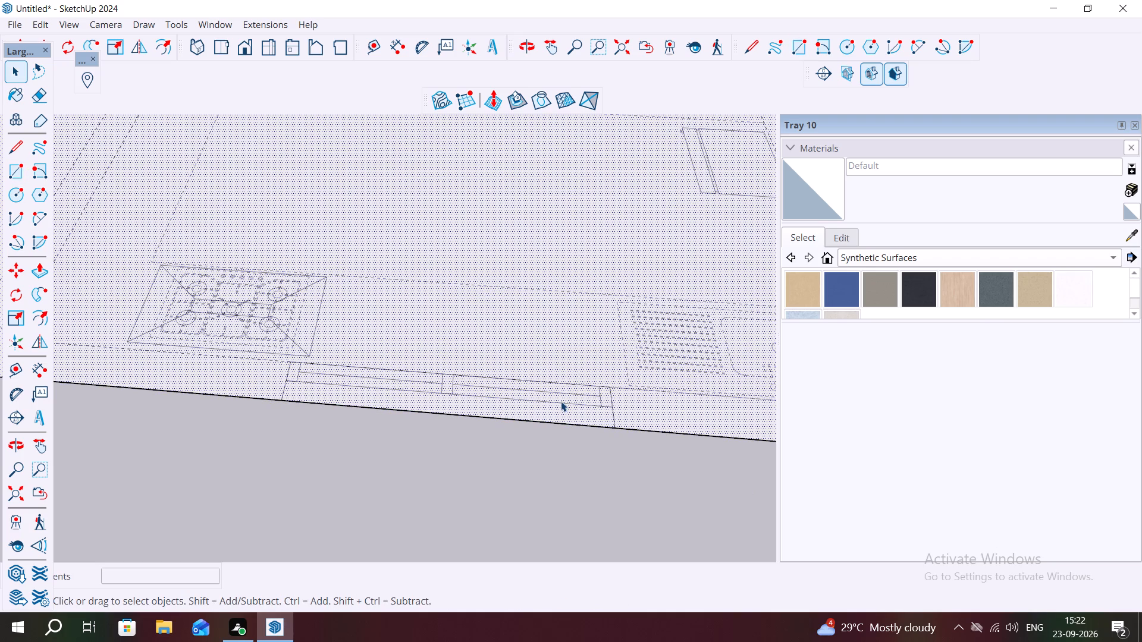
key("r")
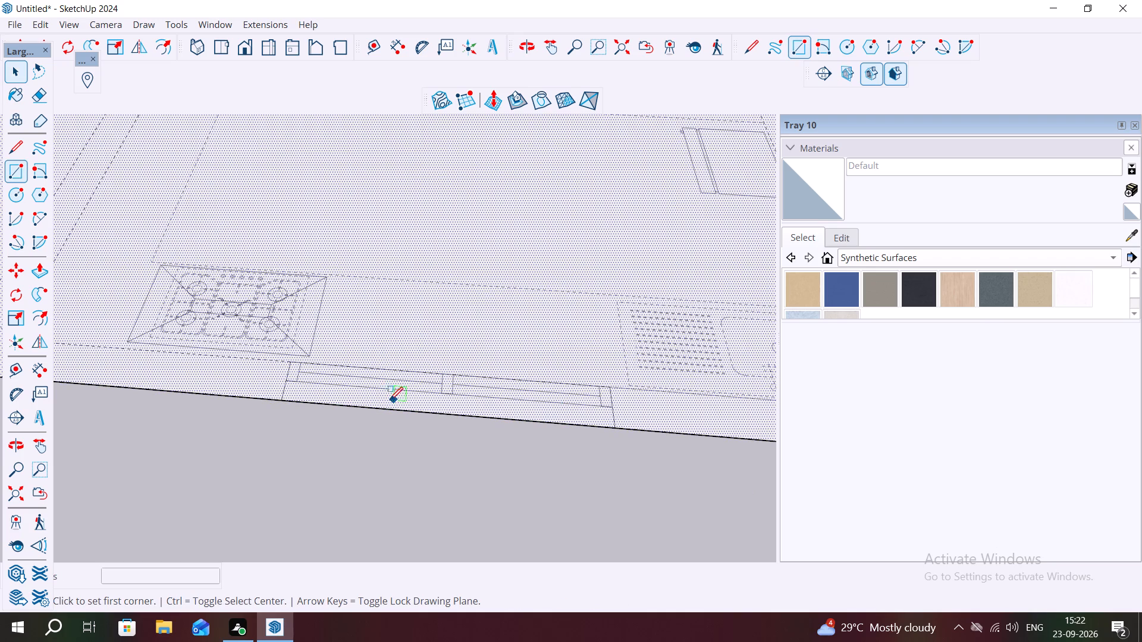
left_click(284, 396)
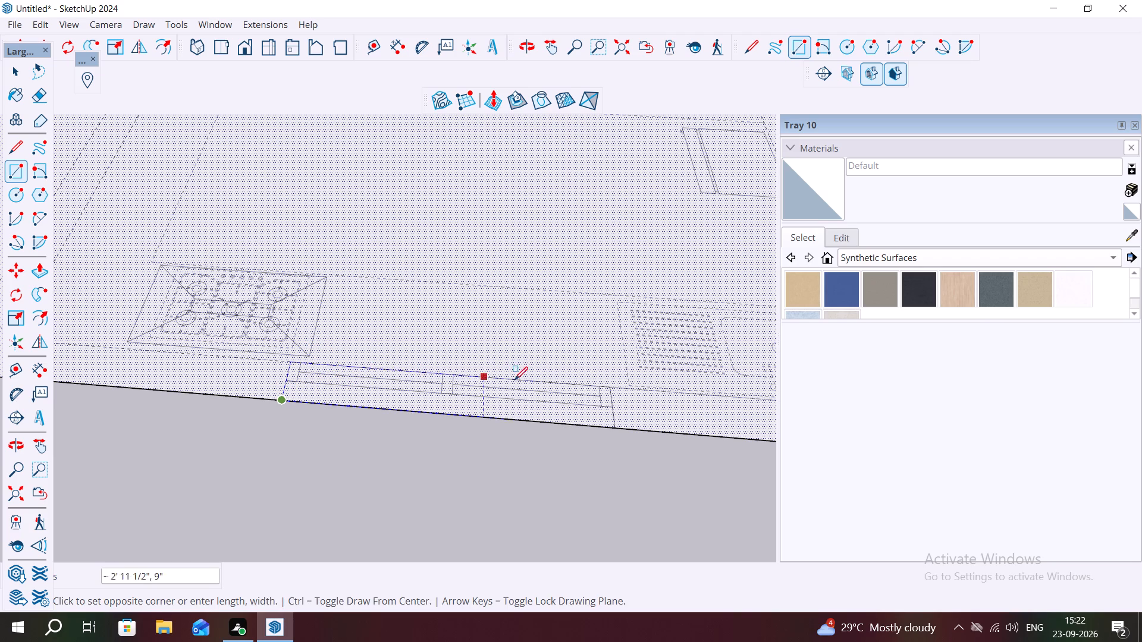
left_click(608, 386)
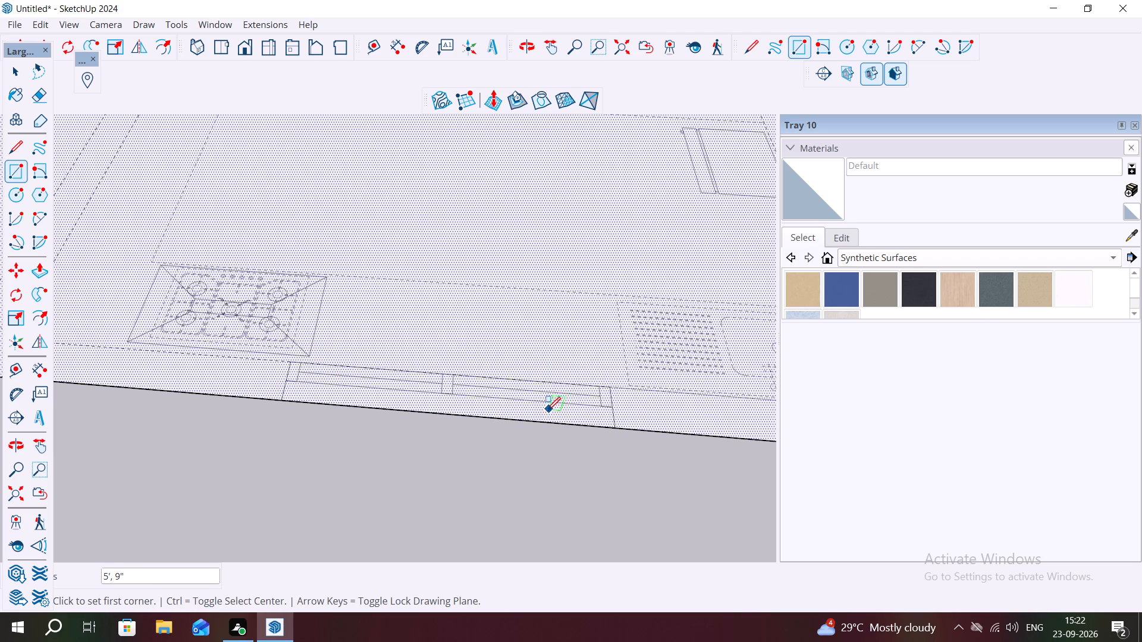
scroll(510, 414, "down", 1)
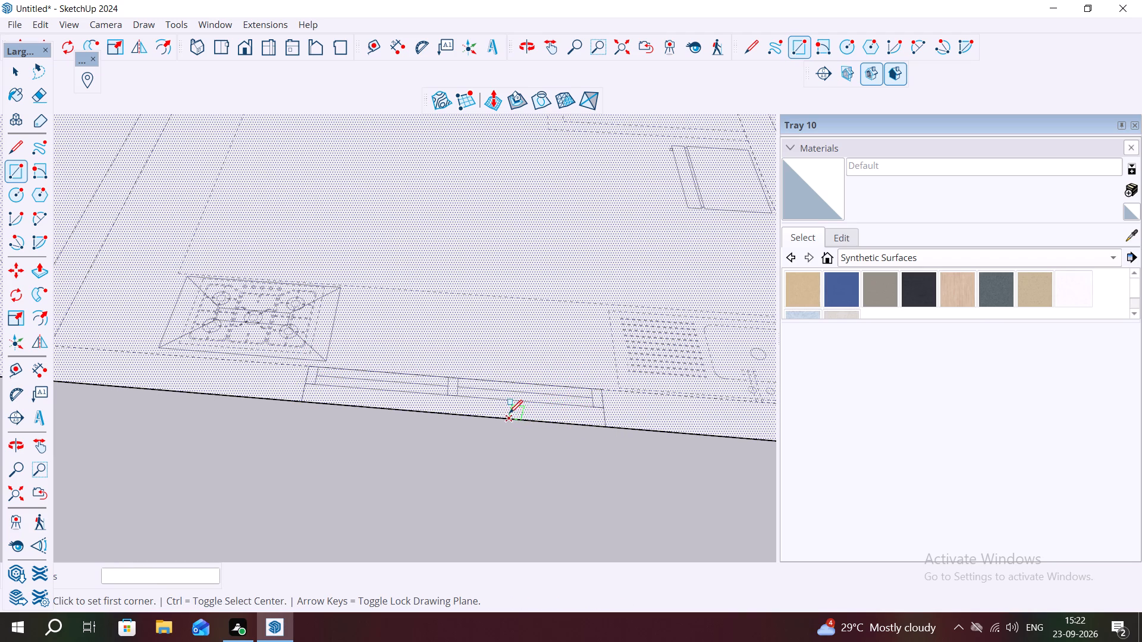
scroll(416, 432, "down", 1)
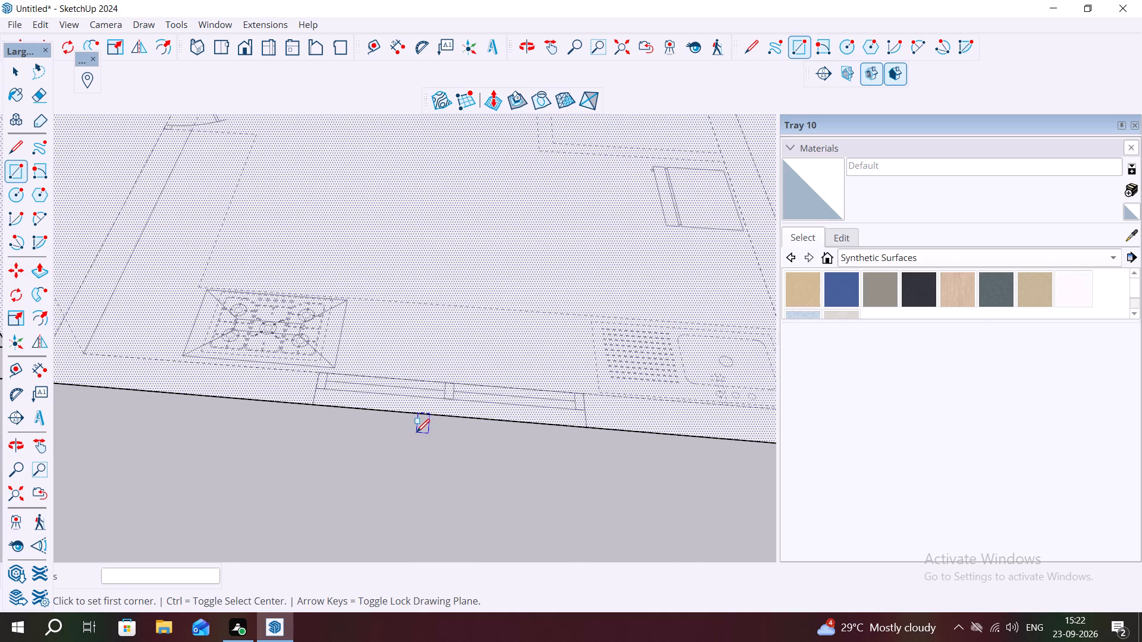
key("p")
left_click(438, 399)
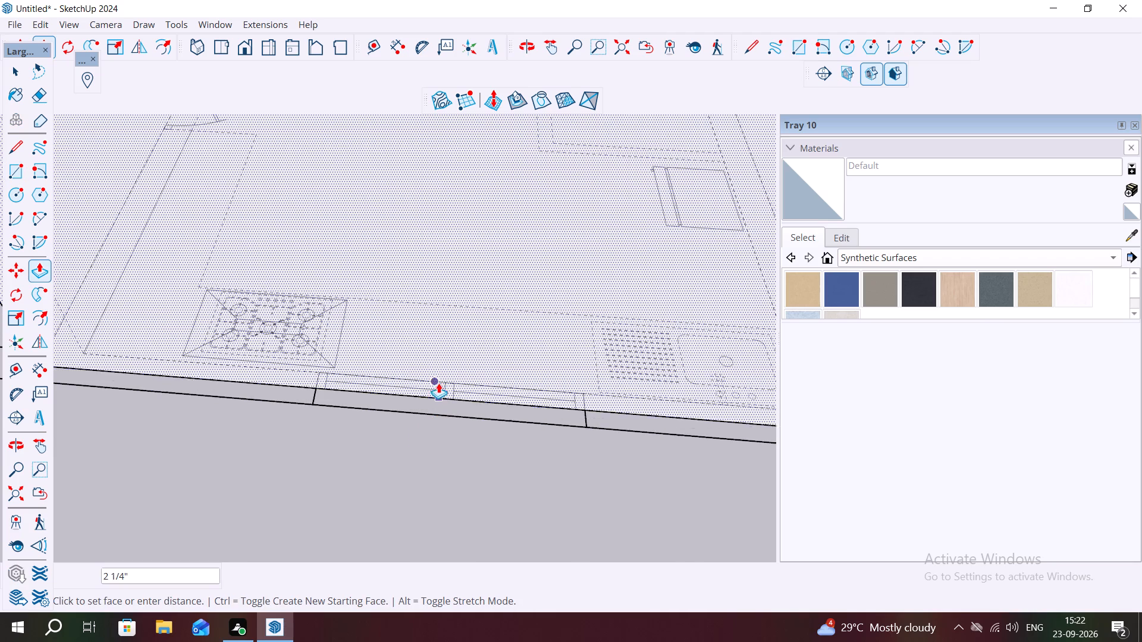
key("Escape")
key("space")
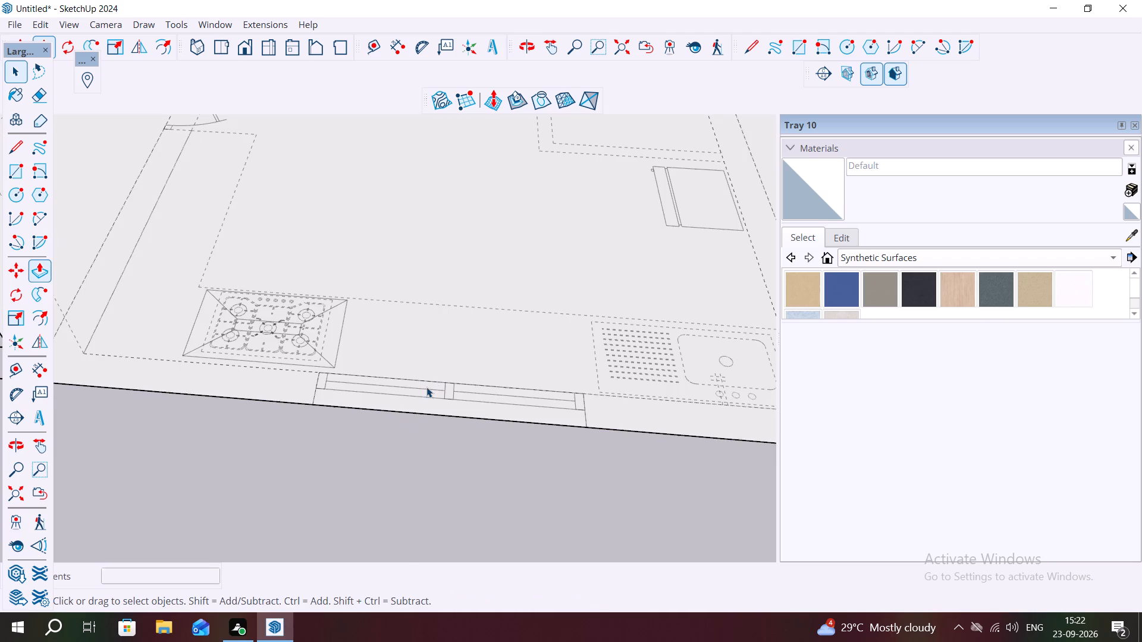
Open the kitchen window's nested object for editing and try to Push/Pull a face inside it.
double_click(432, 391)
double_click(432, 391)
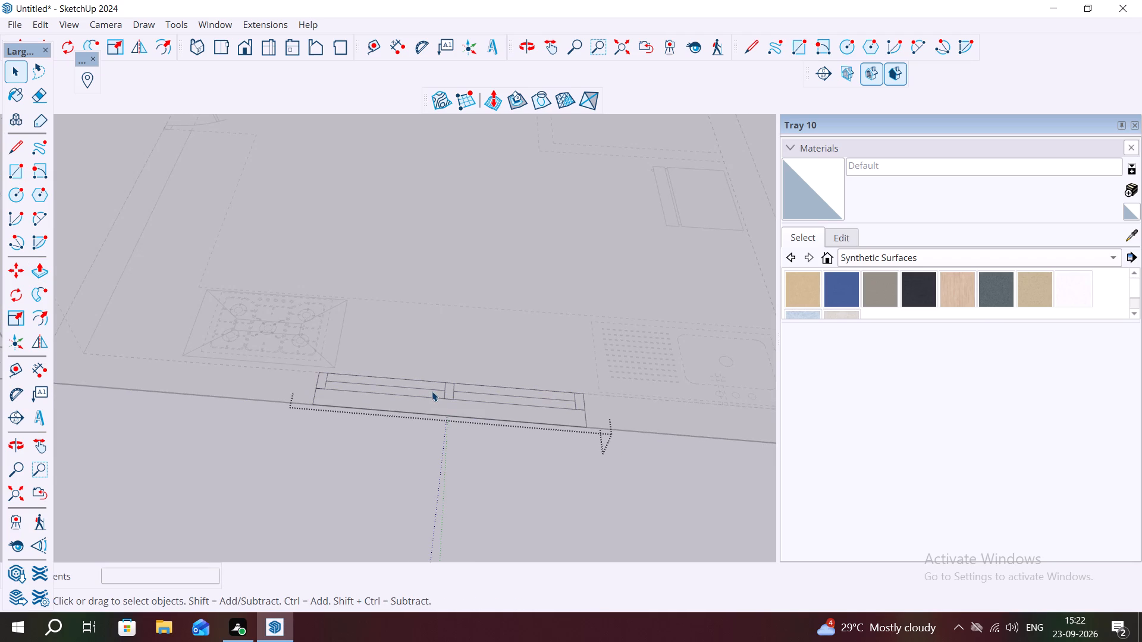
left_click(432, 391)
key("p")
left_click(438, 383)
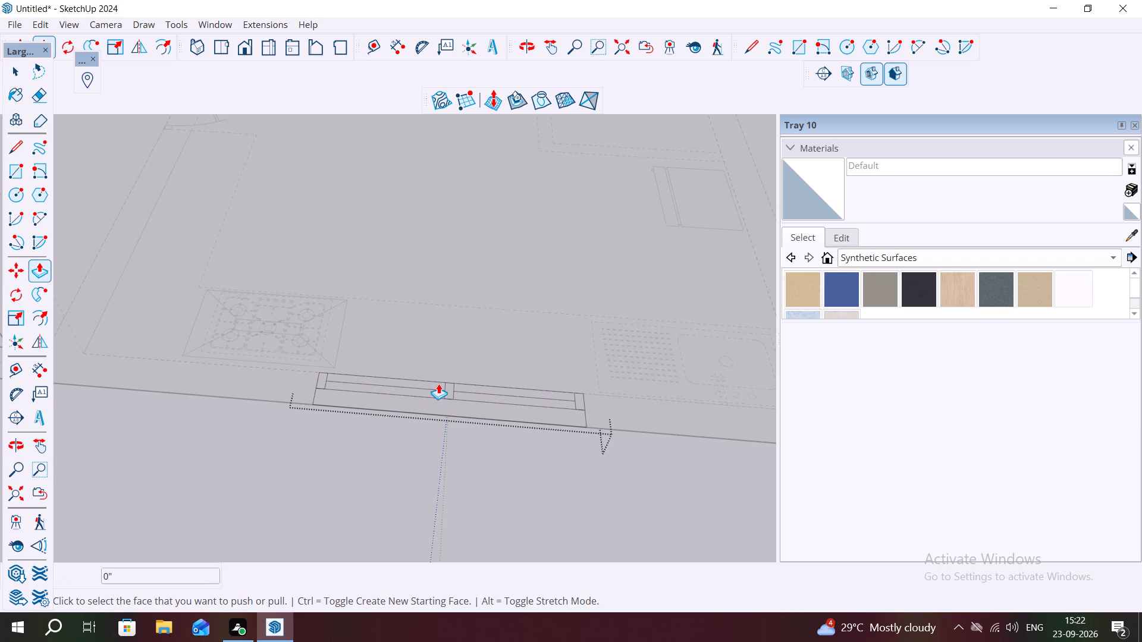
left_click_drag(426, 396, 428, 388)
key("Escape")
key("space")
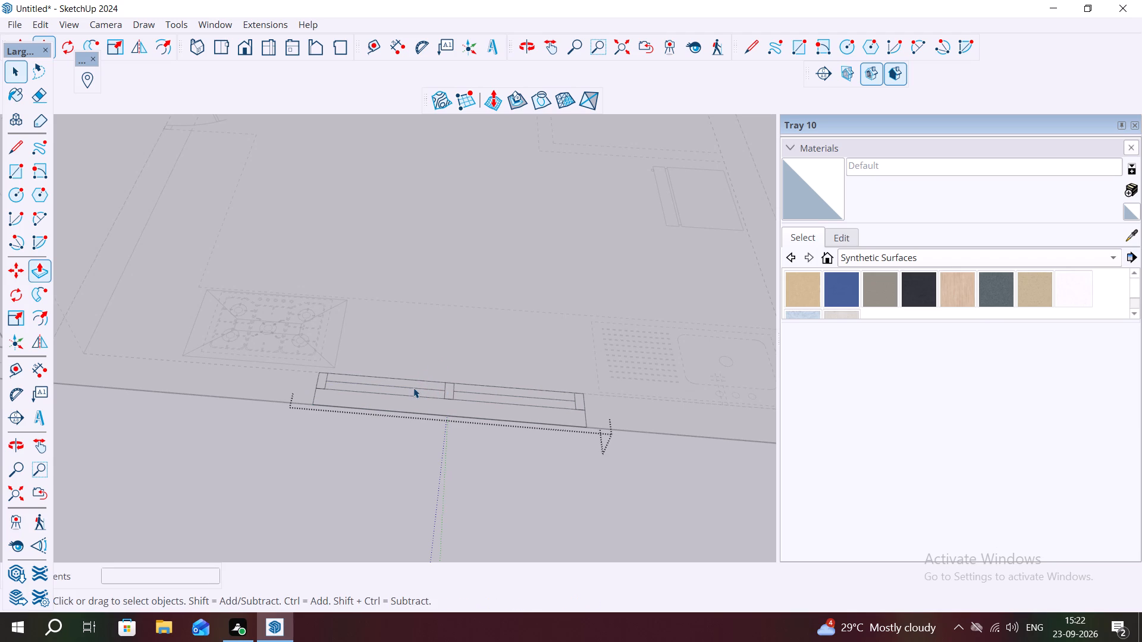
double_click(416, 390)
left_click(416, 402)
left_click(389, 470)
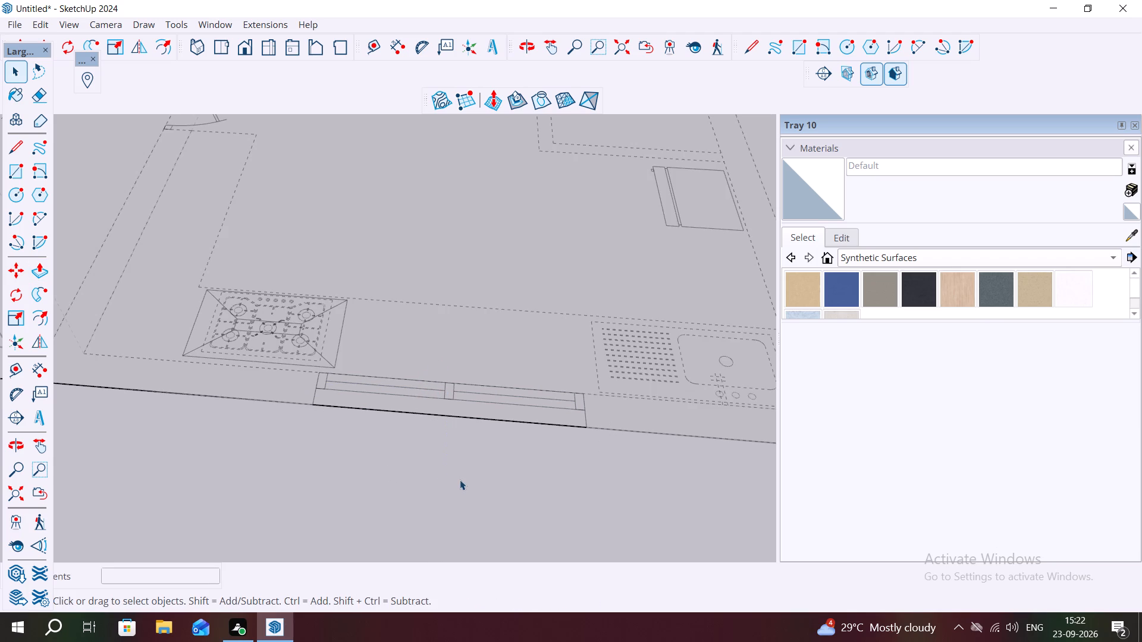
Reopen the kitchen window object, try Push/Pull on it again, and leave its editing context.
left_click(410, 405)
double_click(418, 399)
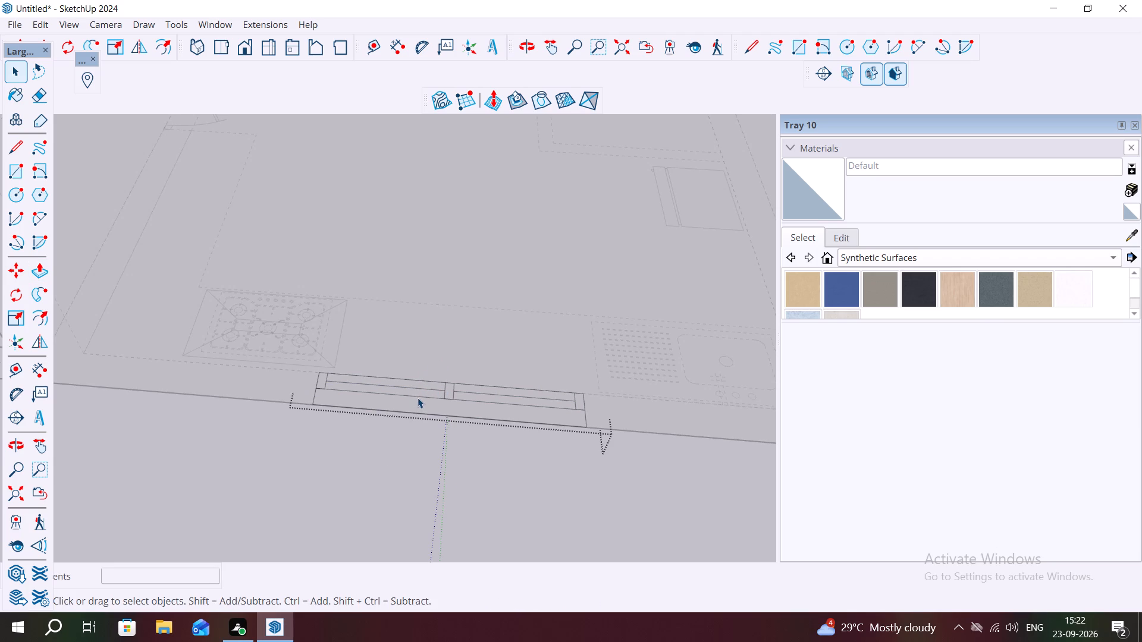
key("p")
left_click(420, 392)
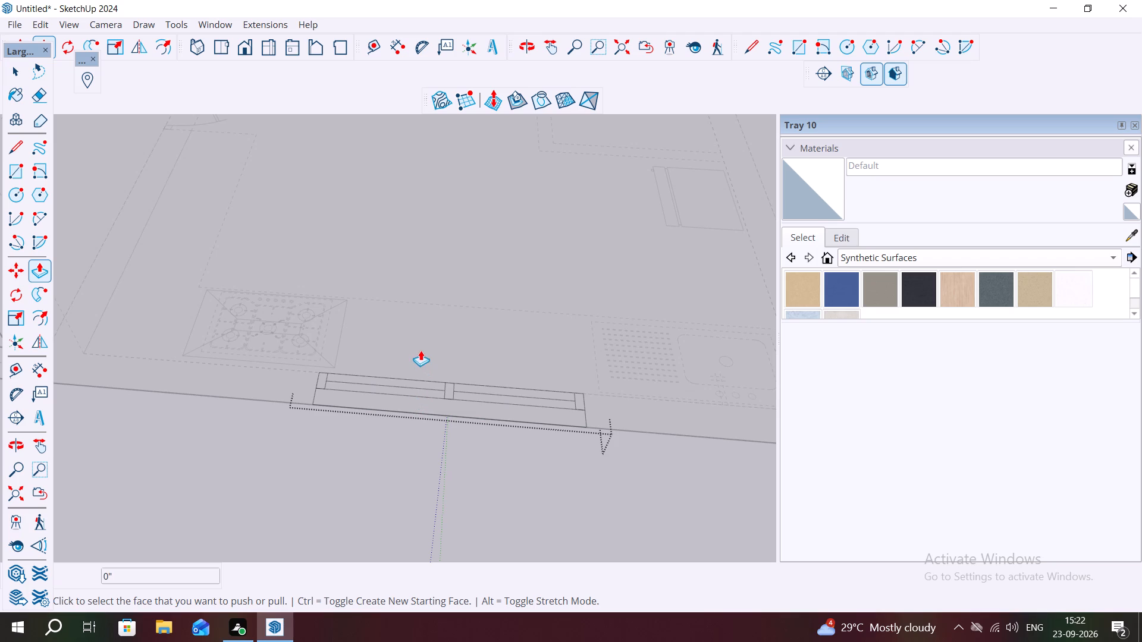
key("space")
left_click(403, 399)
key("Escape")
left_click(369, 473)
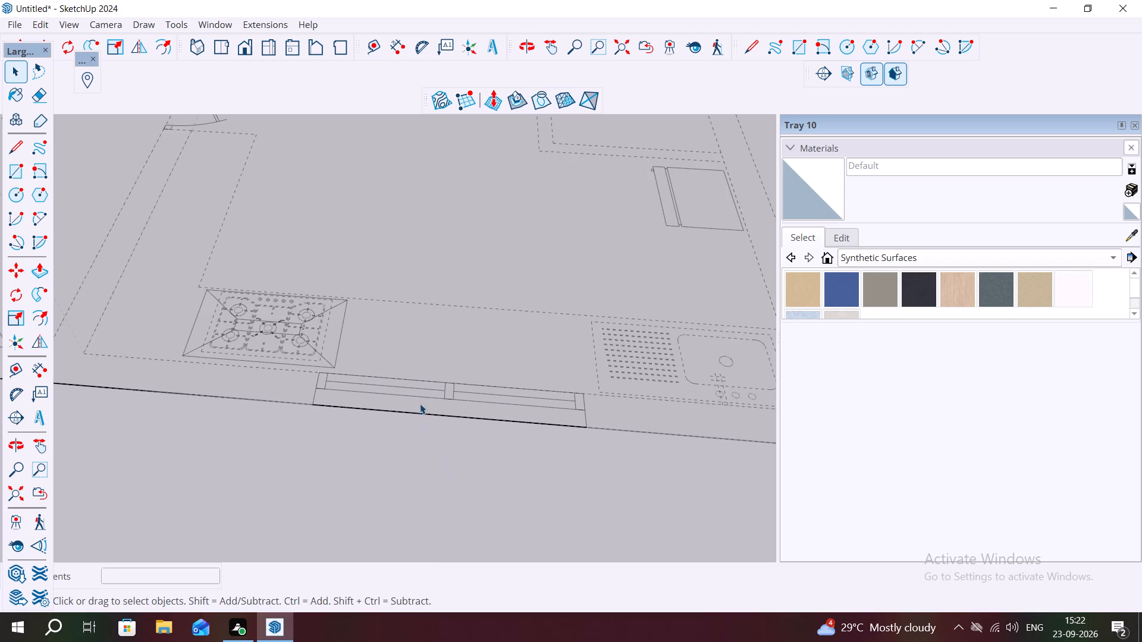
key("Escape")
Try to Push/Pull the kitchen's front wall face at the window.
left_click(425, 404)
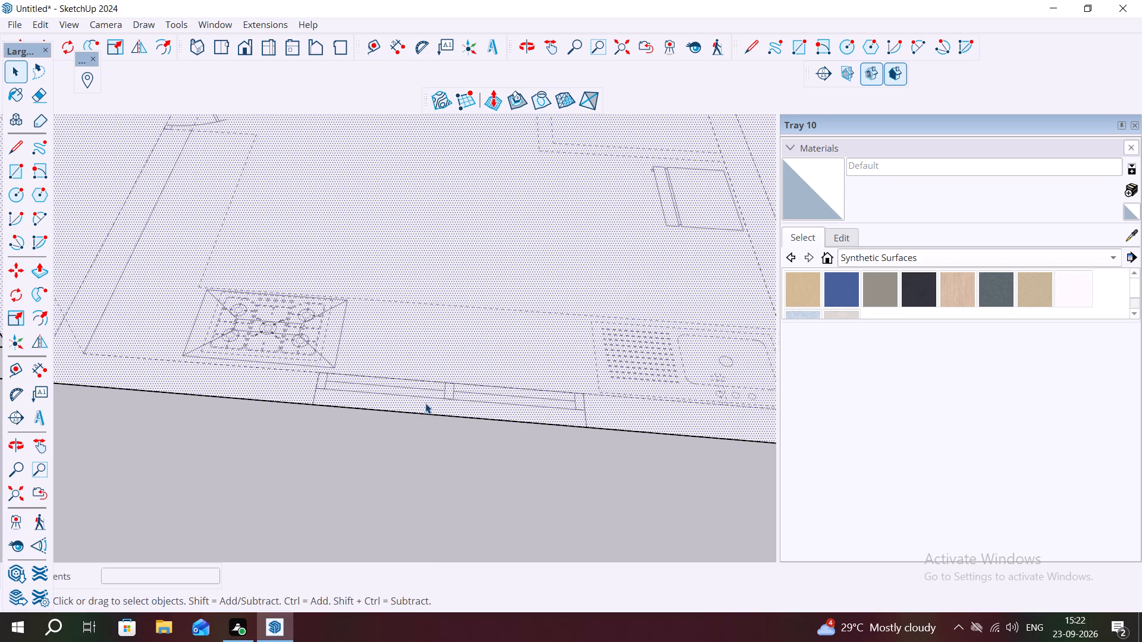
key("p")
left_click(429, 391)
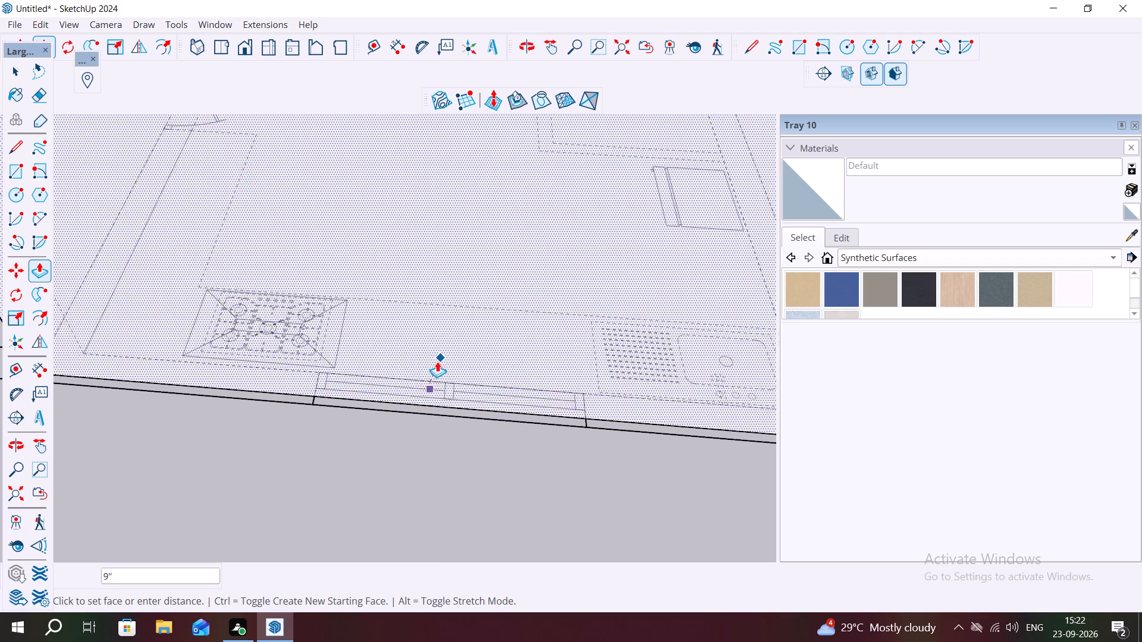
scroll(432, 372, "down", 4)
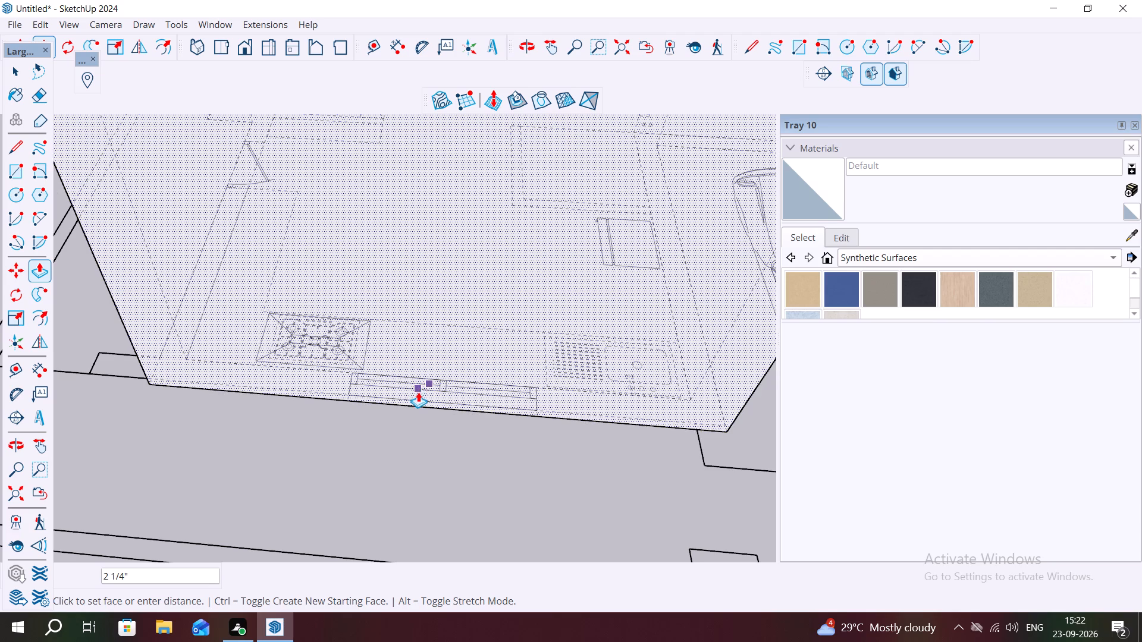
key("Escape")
Undo the window rectangles and the preceding edits back through the 10' extrusion of the ground-floor walls.
scroll(300, 407, "down", 2)
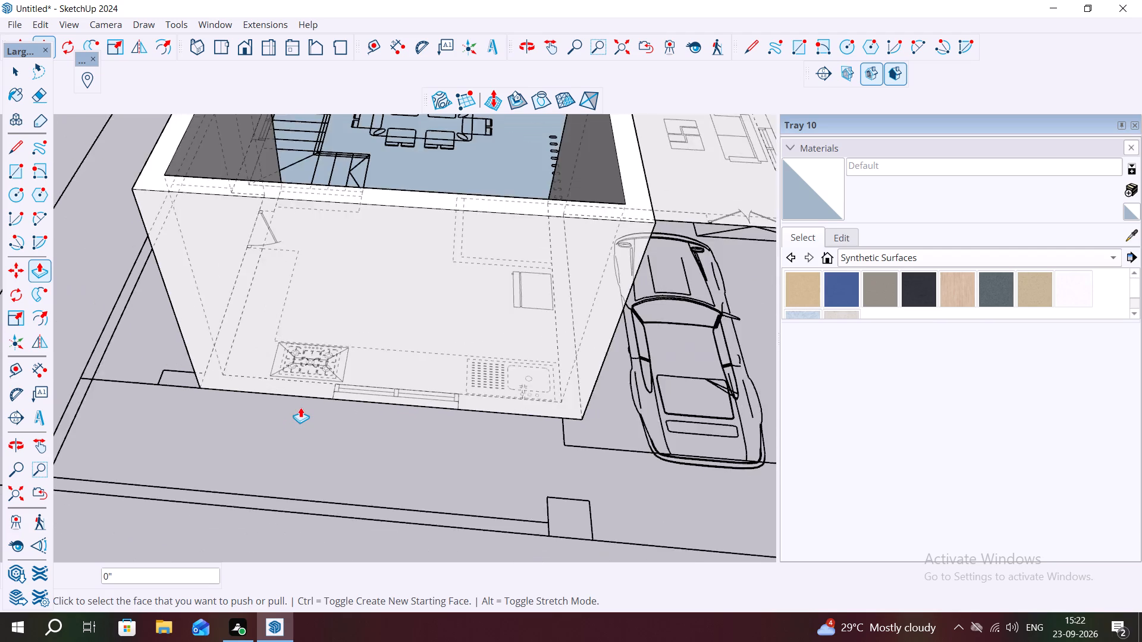
scroll(300, 407, "down", 5)
key("space")
key("ctrl+z")
key("ctrl+z")
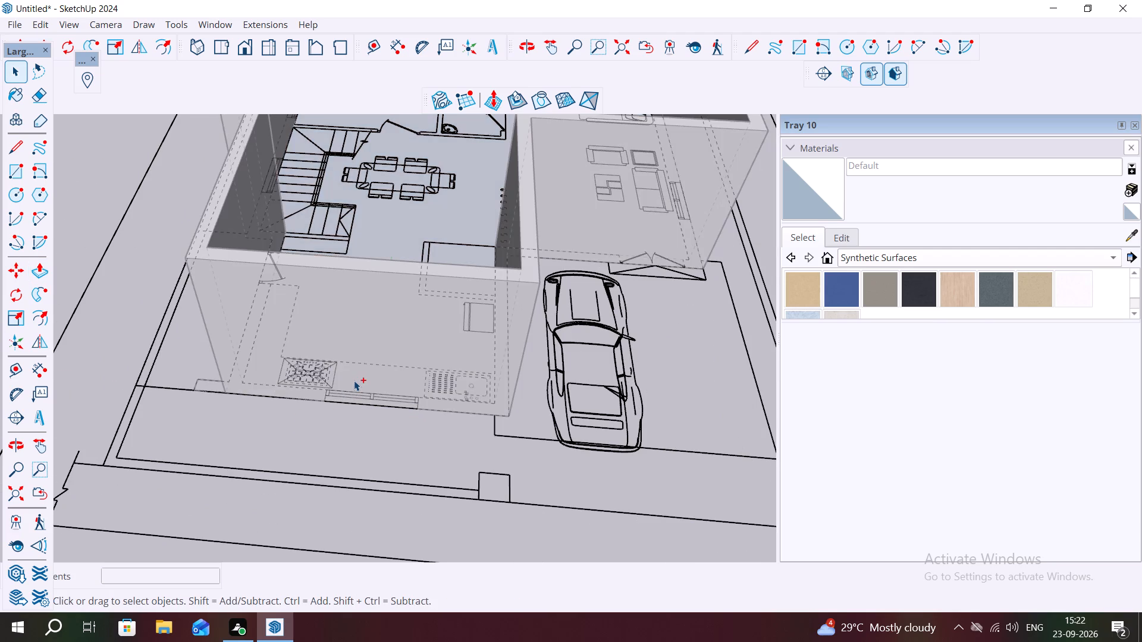
key("ctrl+z")
key("ctrl+z")
key("ctrl+z")
key("ctrl+z")
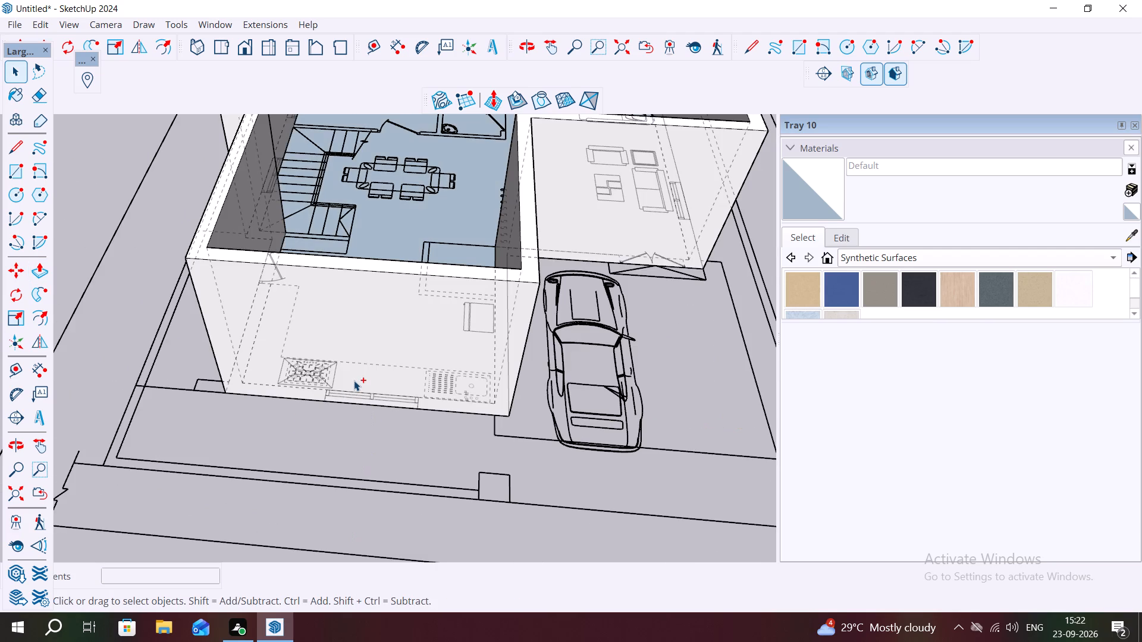
key("ctrl+z")
key("ctrl+z")
key("ctrl+z")
key("ctrl+z")
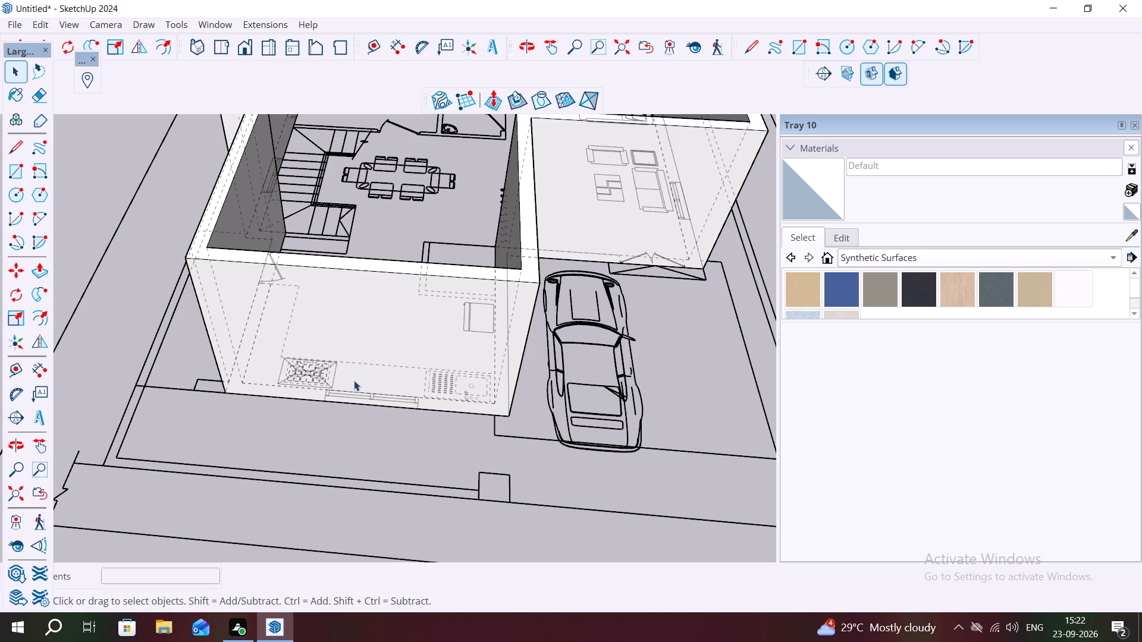
key("ctrl+z")
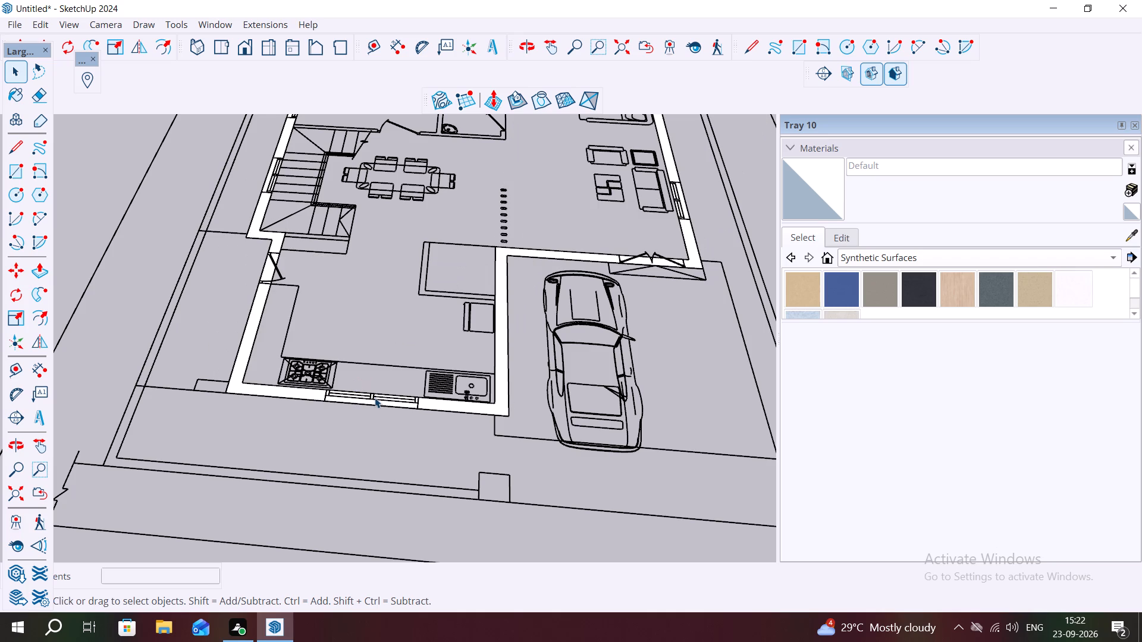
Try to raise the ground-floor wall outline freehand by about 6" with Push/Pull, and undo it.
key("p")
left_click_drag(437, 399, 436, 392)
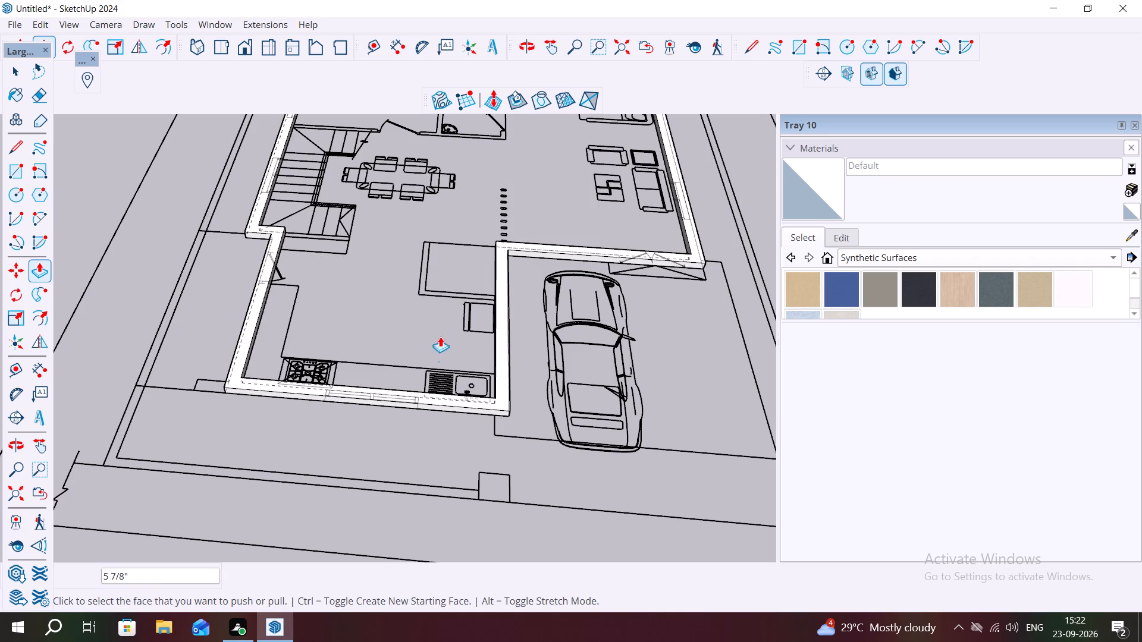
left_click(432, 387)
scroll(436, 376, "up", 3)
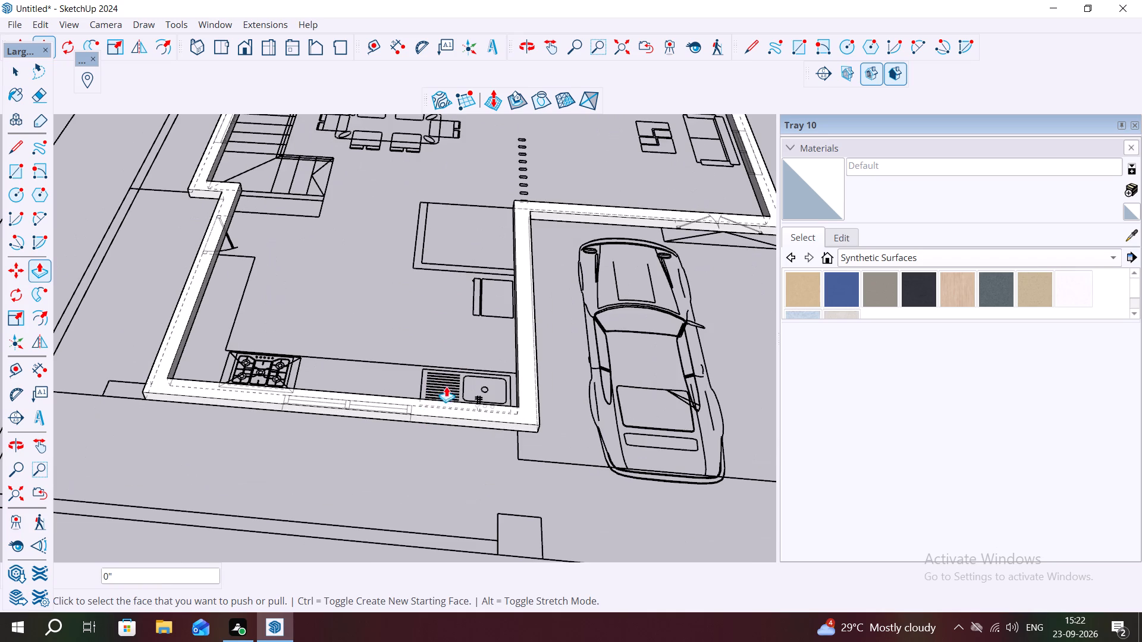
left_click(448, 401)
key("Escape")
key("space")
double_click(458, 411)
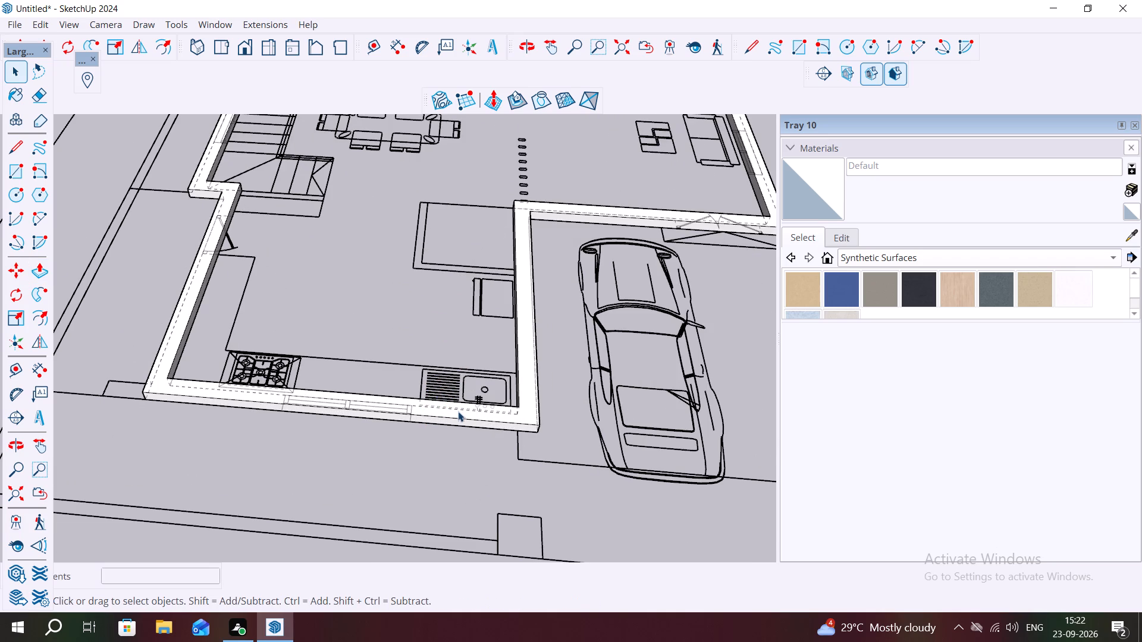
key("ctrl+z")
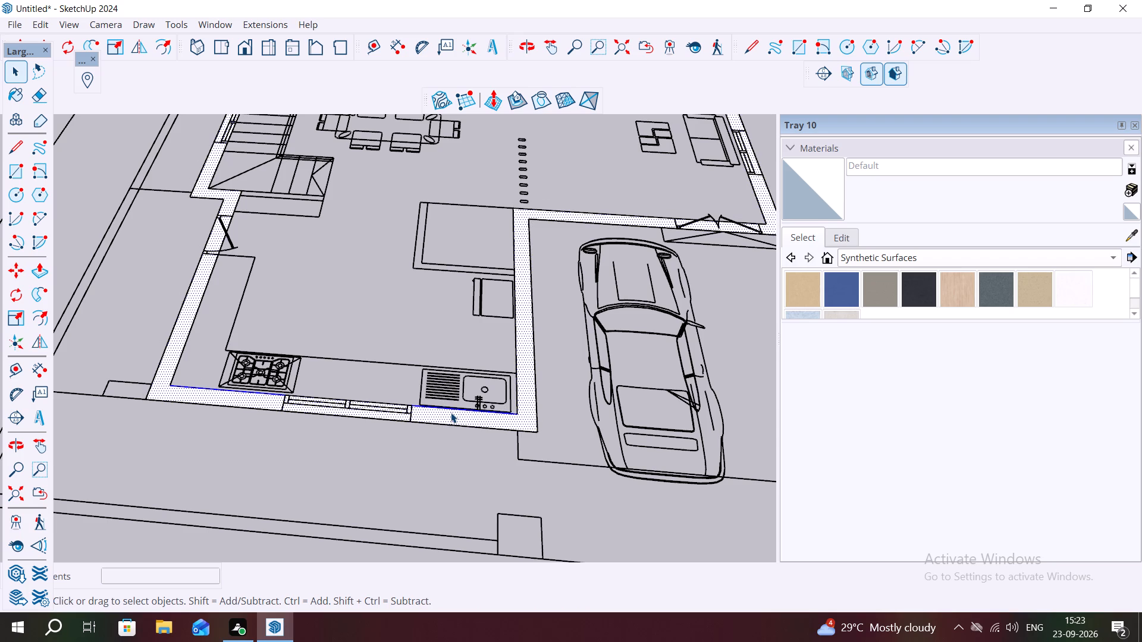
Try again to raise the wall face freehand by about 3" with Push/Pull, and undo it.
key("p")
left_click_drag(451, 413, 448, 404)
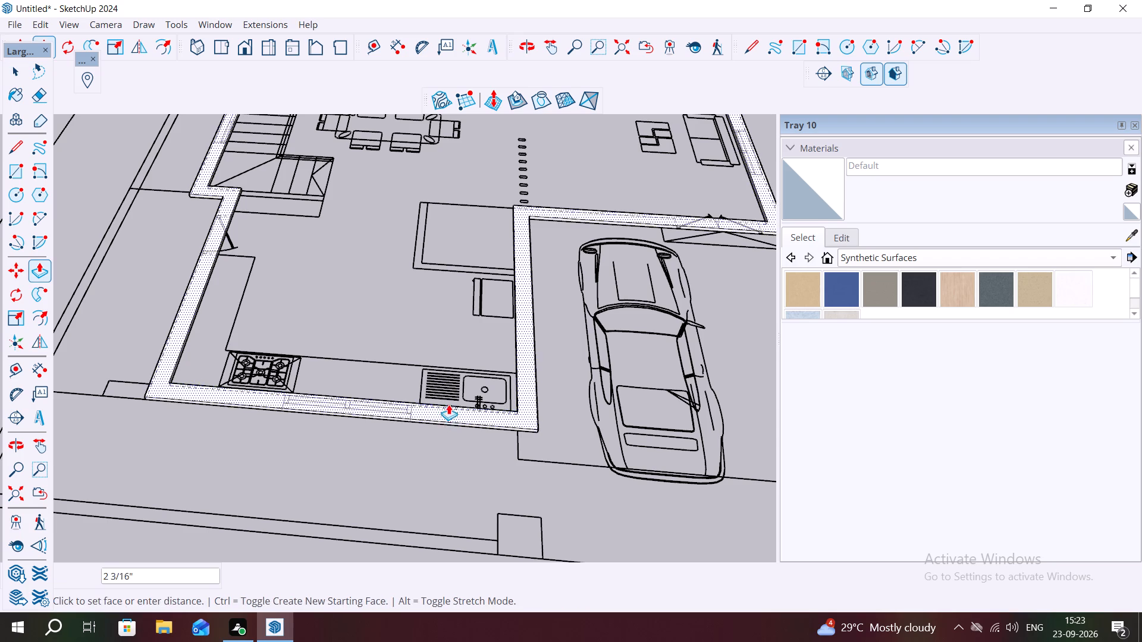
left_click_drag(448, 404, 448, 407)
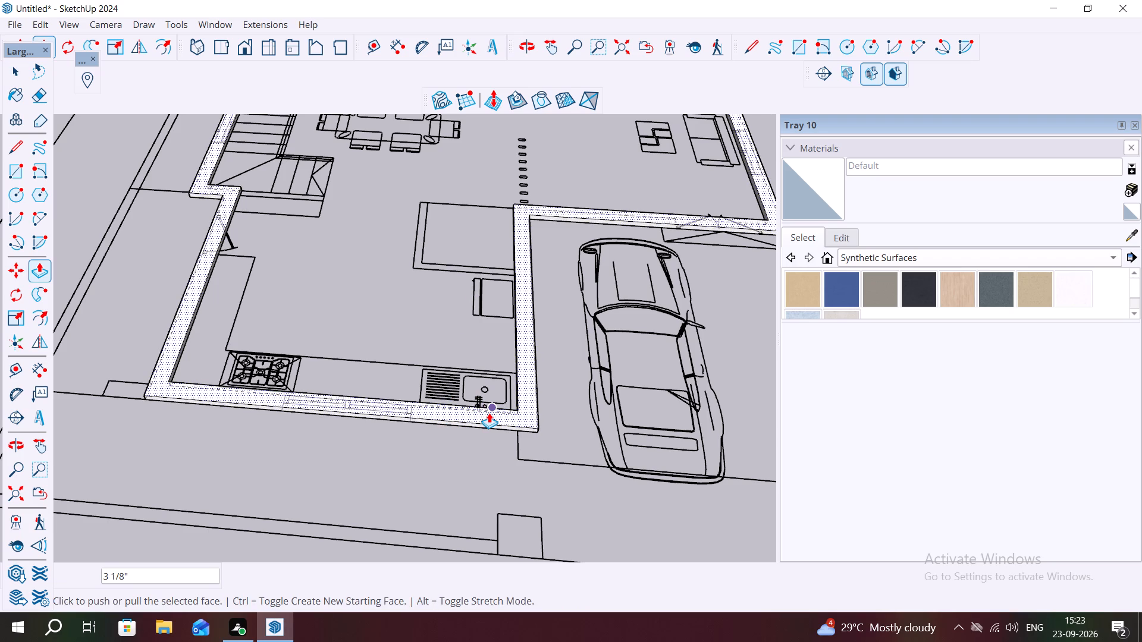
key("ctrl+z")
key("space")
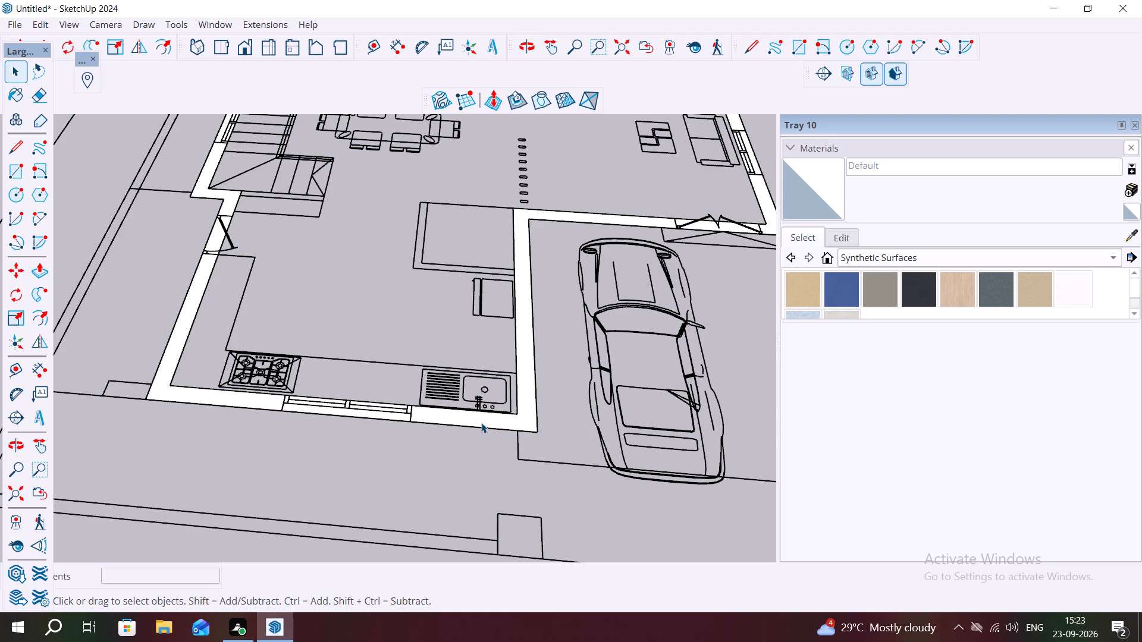
Extrude the ground-floor wall face upward to a height of 10'.
double_click(481, 423)
key("p")
left_click_drag(482, 412, 483, 402)
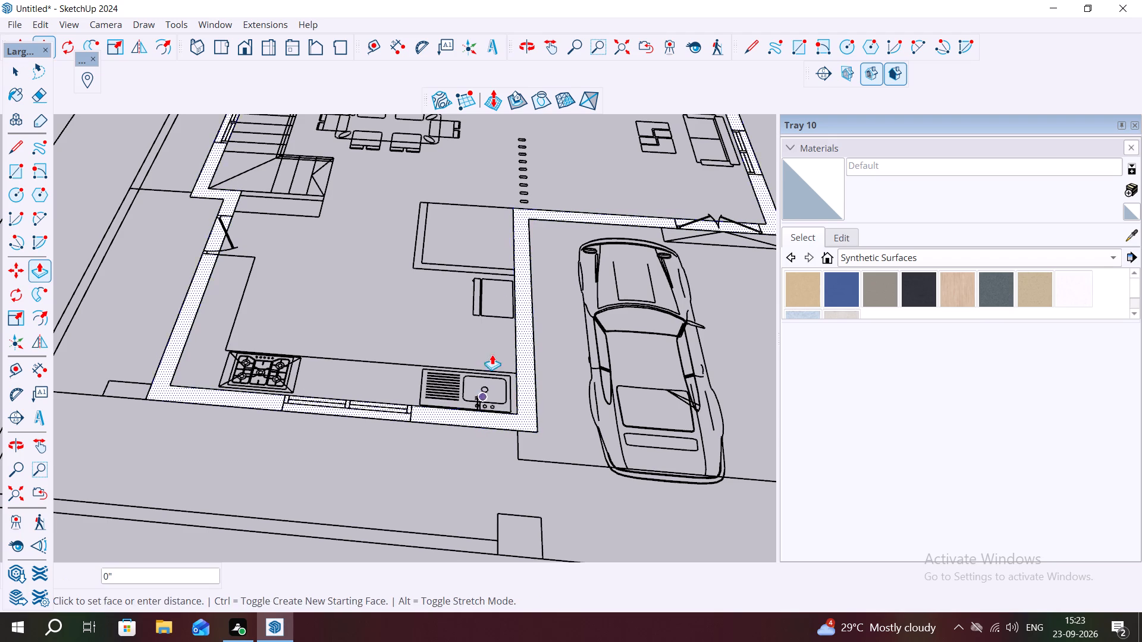
left_click(523, 414)
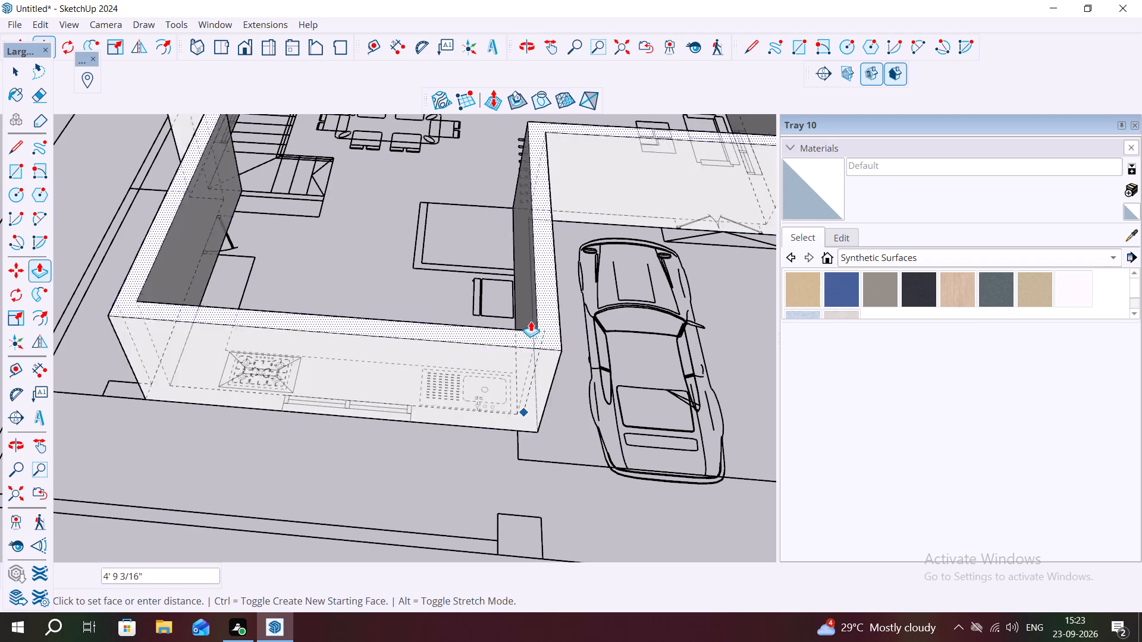
type("10'")
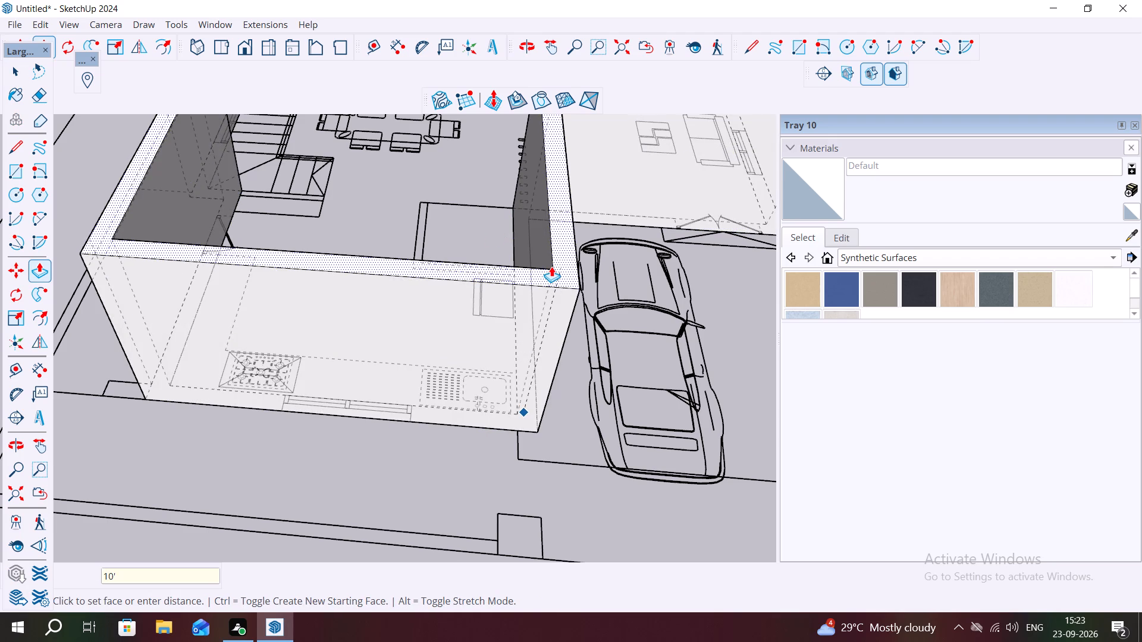
key("Return")
scroll(308, 406, "up", 2)
key("space")
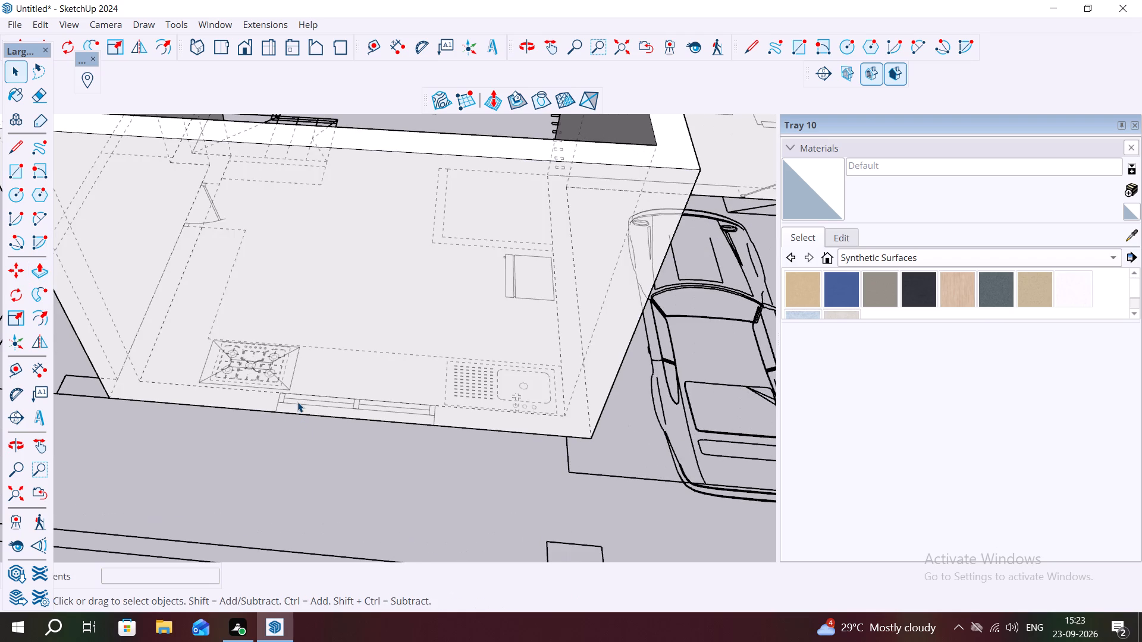
Draw a 5' by 9" rectangle over the kitchen window's footprint in the front wall.
key("r")
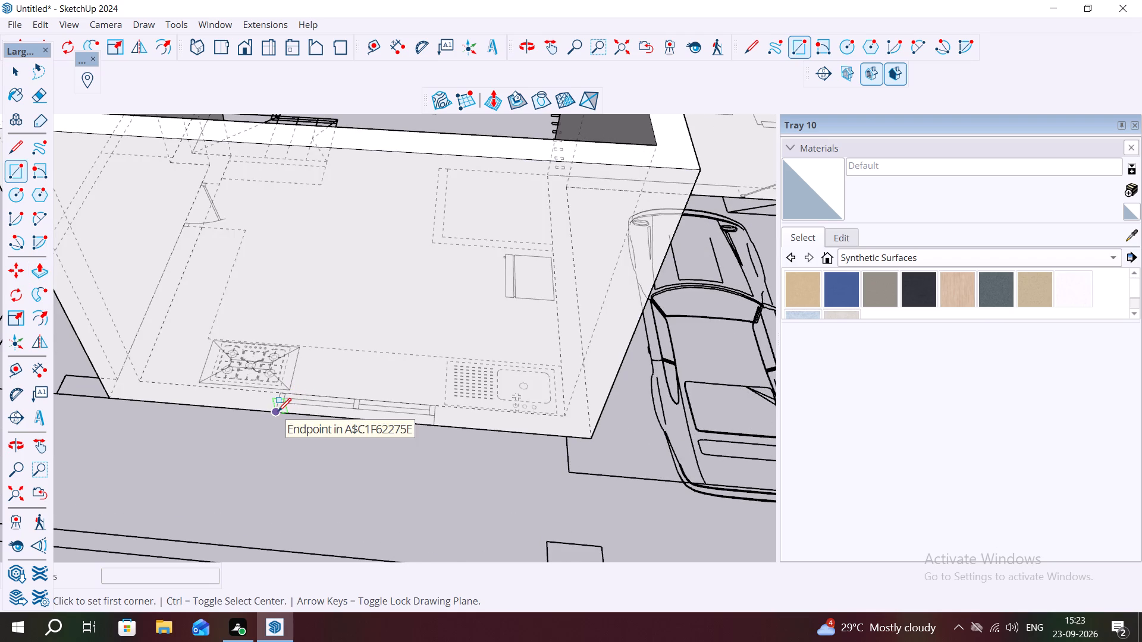
left_click(278, 411)
left_click(284, 392)
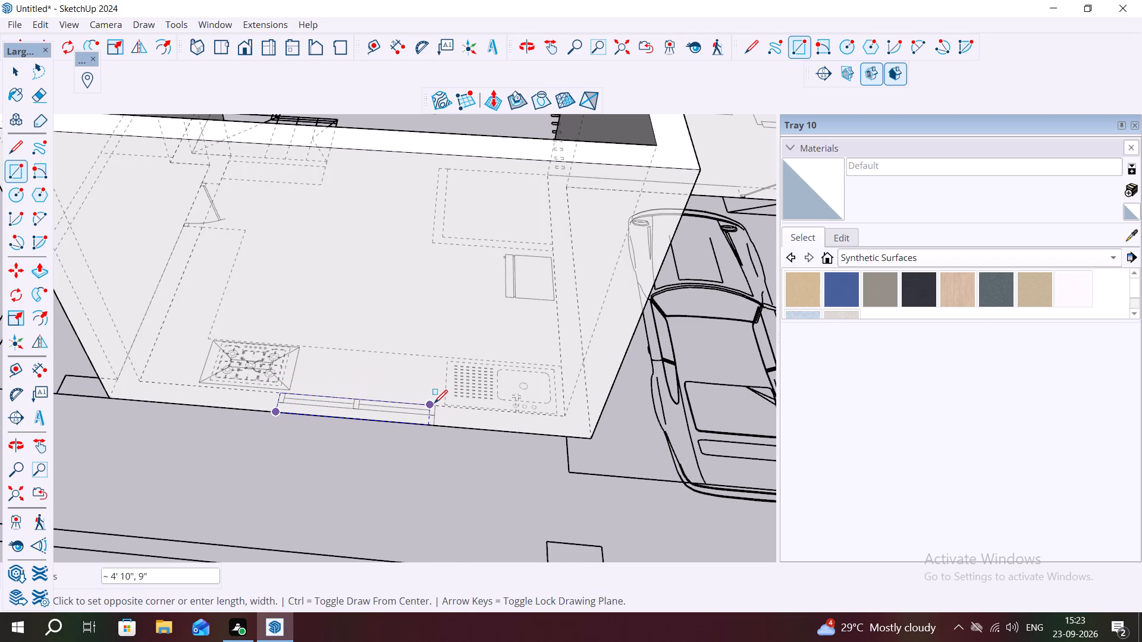
scroll(433, 408, "up", 6)
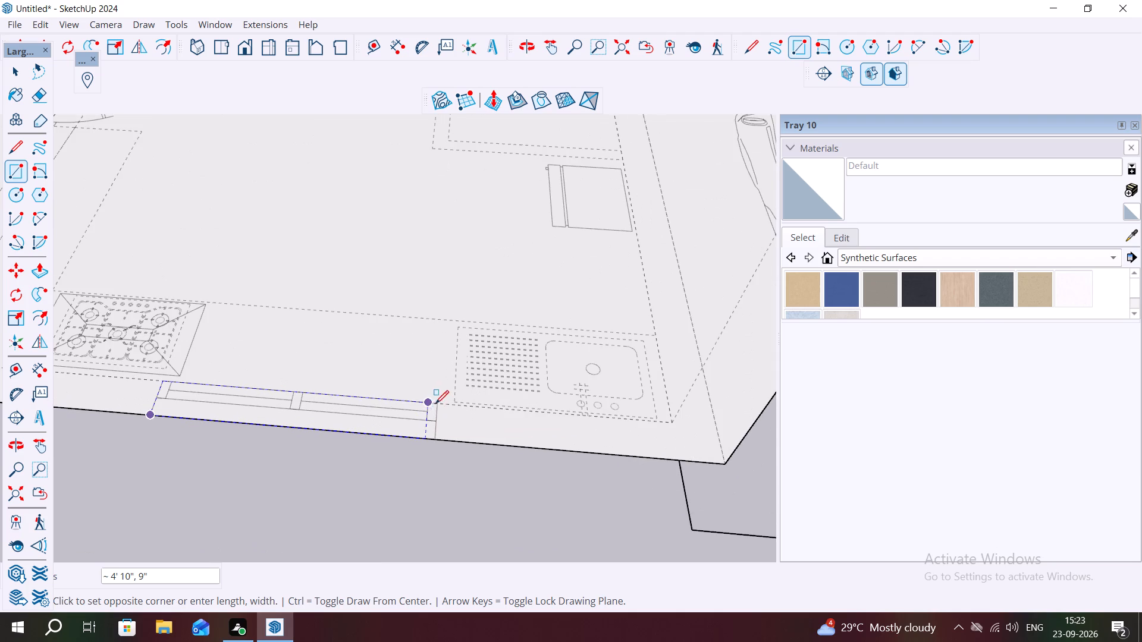
left_click(438, 403)
key("space")
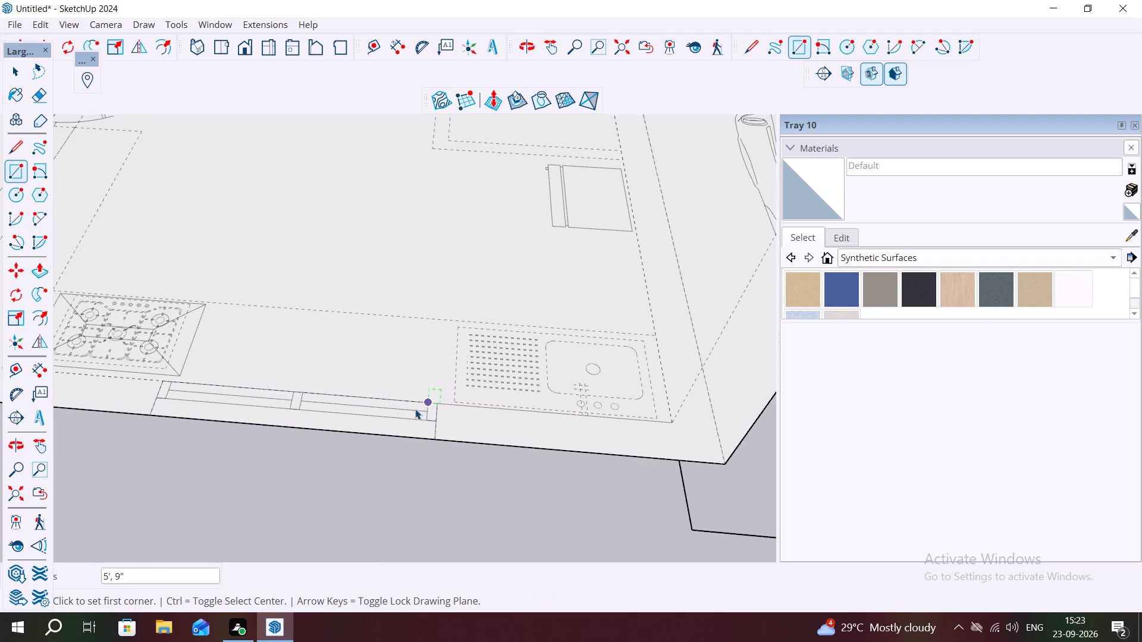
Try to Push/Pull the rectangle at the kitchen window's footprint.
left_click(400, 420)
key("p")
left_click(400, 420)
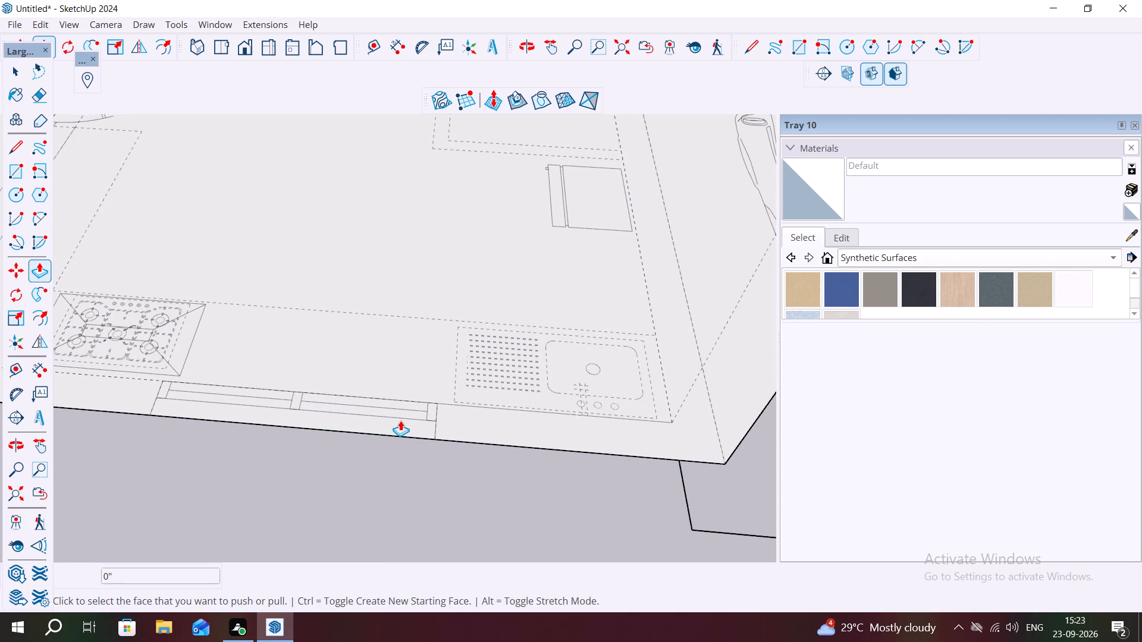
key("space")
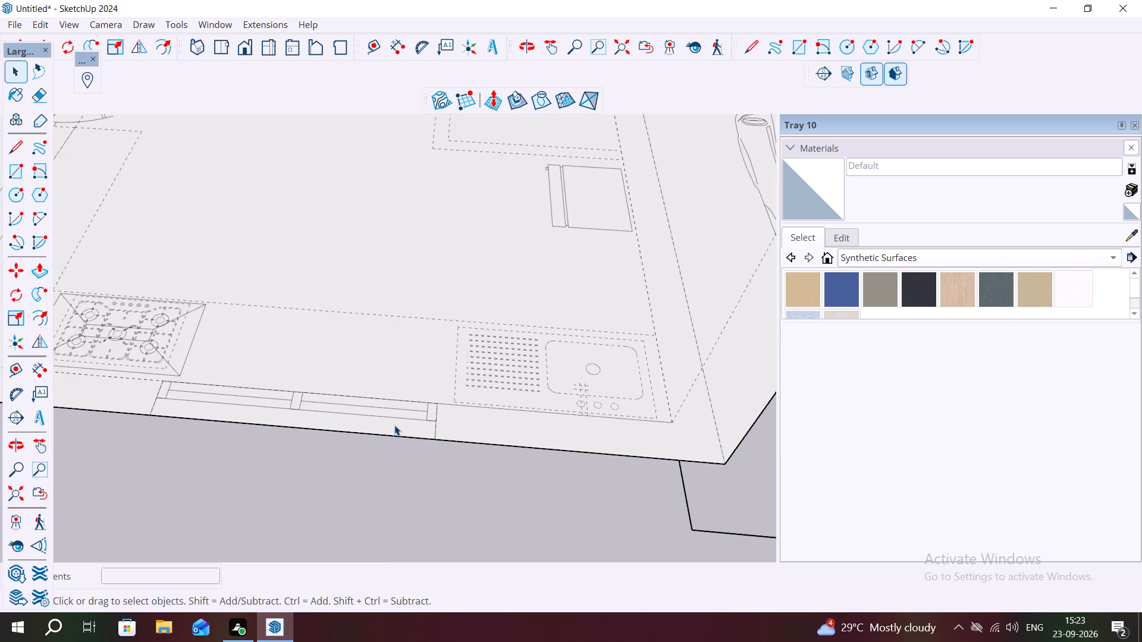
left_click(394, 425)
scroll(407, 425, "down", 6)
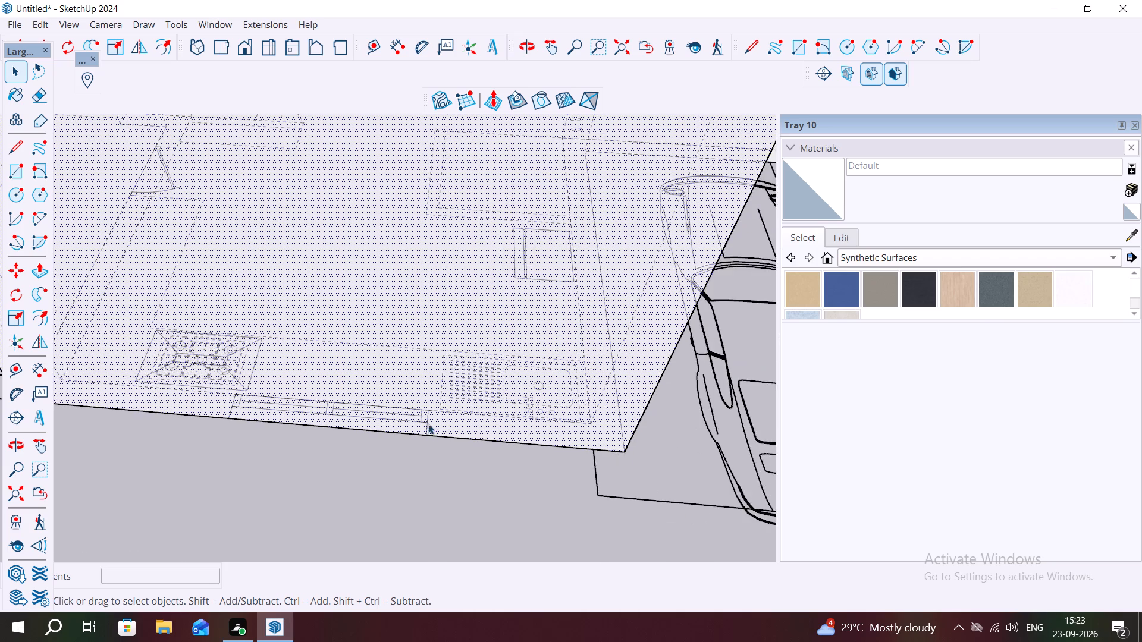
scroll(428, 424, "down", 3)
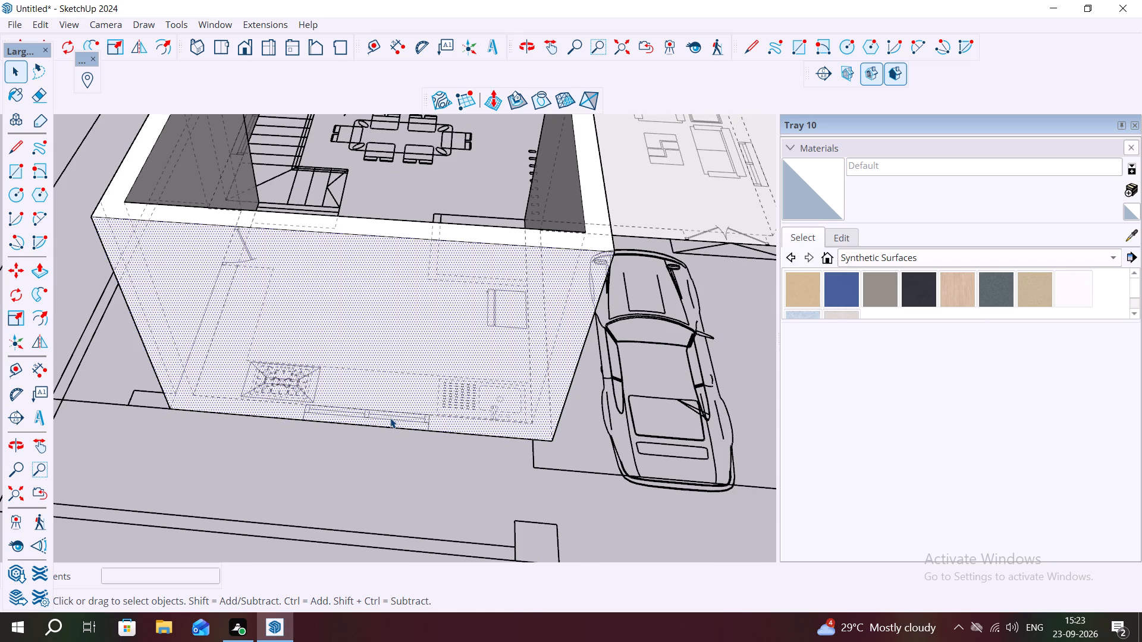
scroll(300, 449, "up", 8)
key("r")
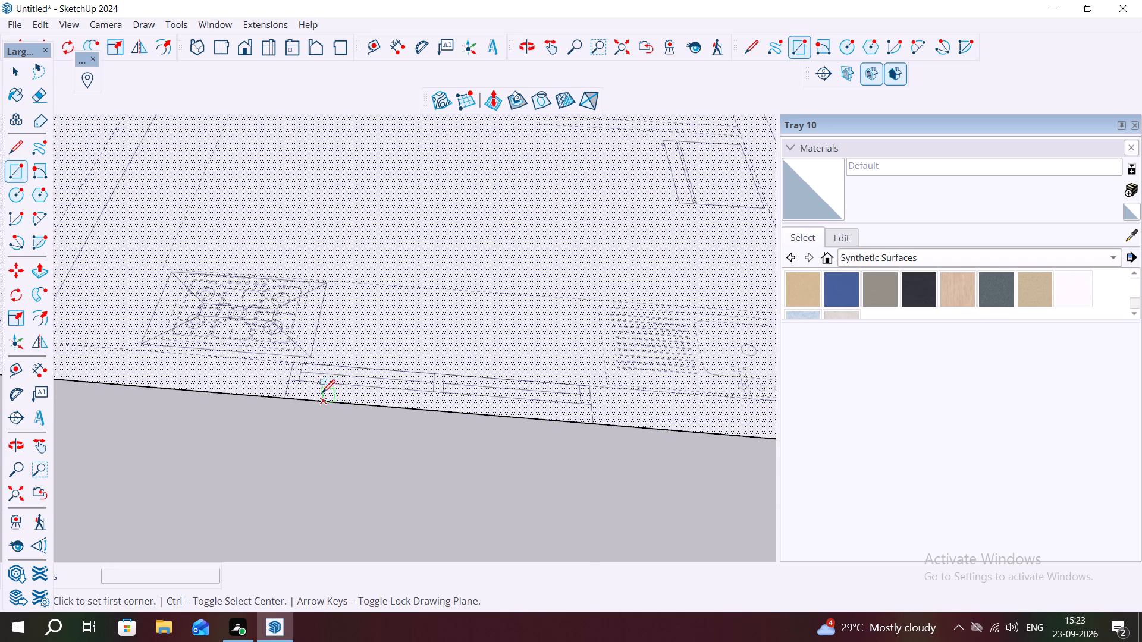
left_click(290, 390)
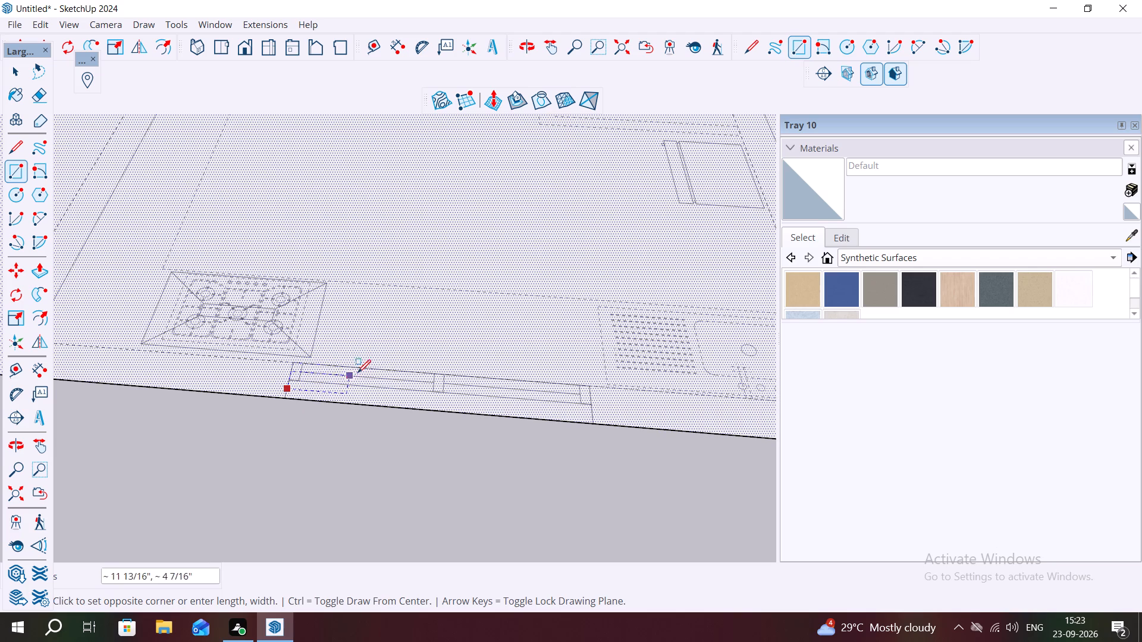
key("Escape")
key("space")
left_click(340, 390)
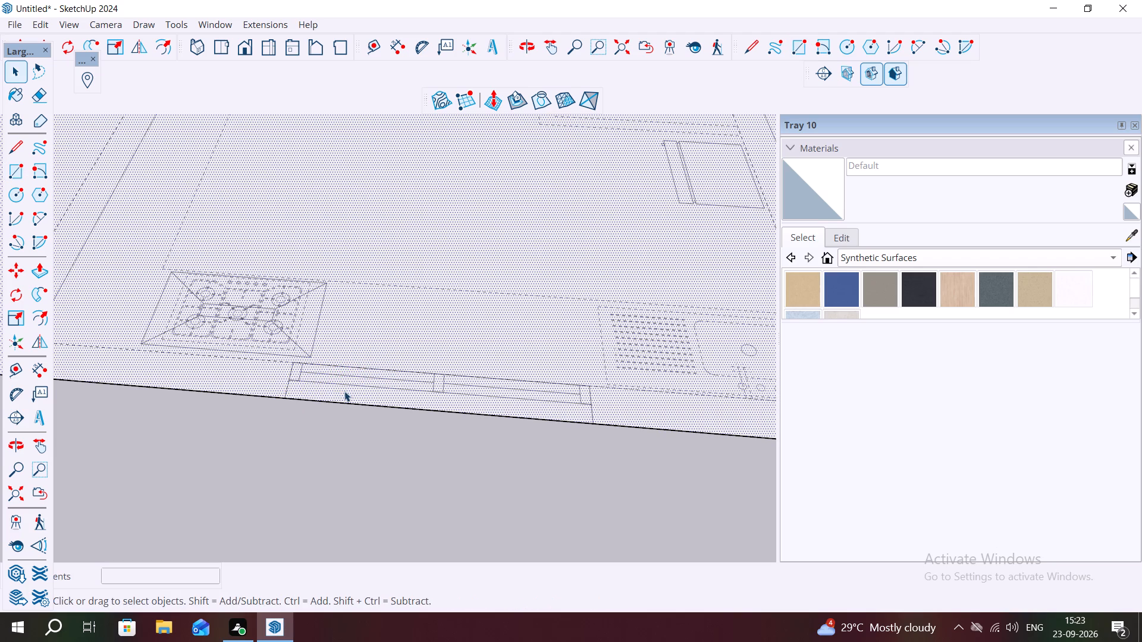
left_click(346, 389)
Select all the connected geometry of the extruded ground-floor walls and make it a group.
scroll(201, 374, "down", 16)
scroll(199, 335, "up", 1)
scroll(199, 335, "down", 1)
left_click_drag(243, 284, 250, 287)
triple_click(250, 287)
left_click(250, 287)
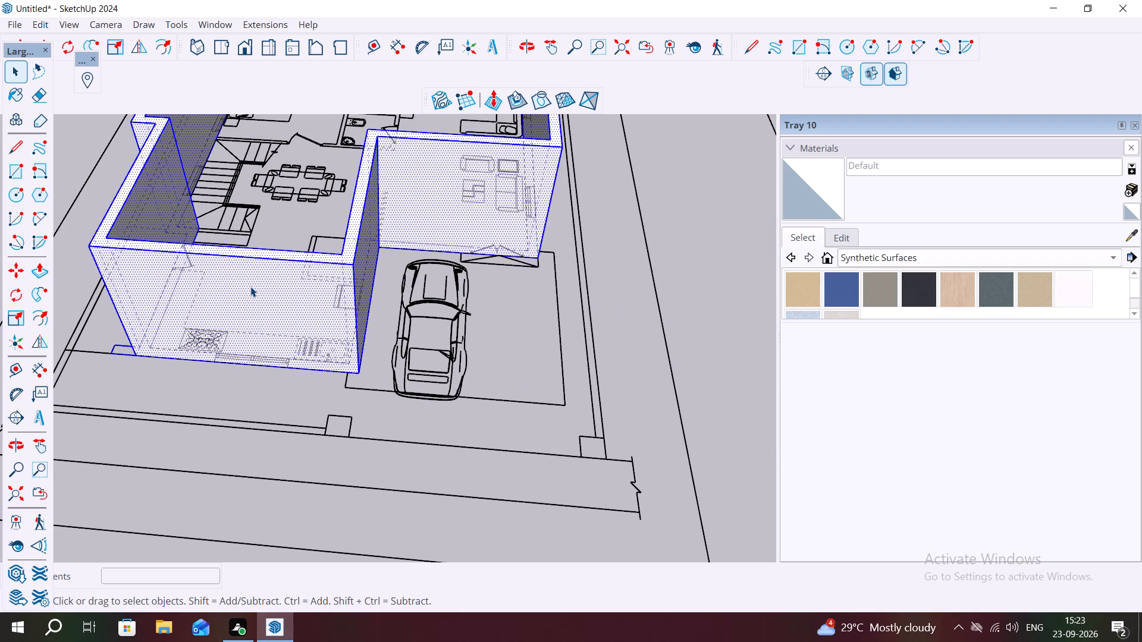
right_click(259, 288)
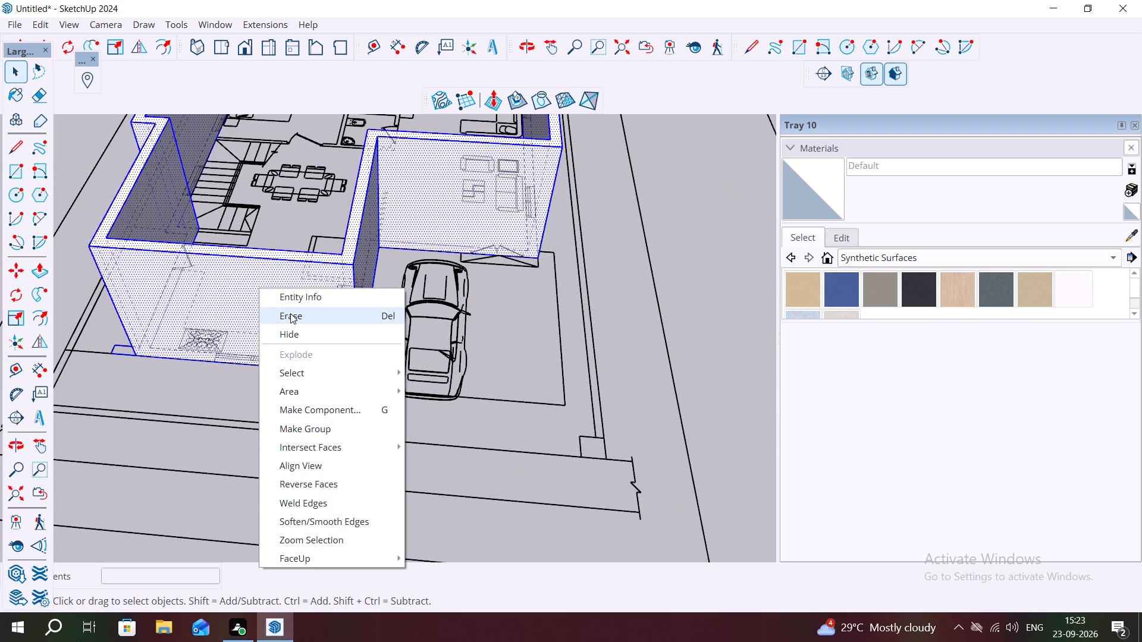
left_click(318, 432)
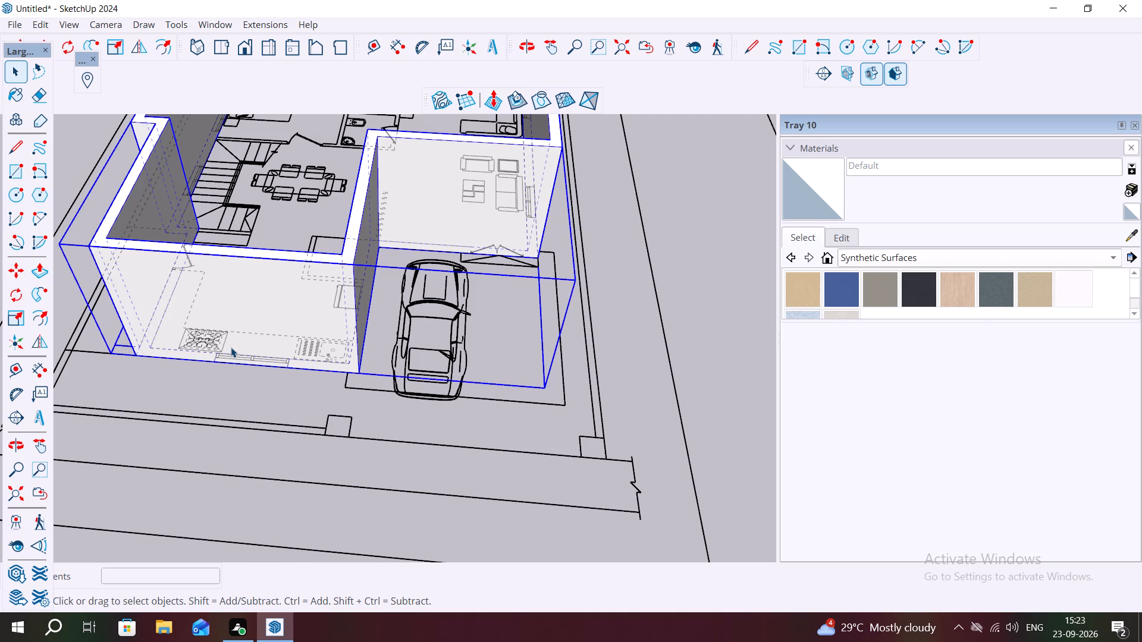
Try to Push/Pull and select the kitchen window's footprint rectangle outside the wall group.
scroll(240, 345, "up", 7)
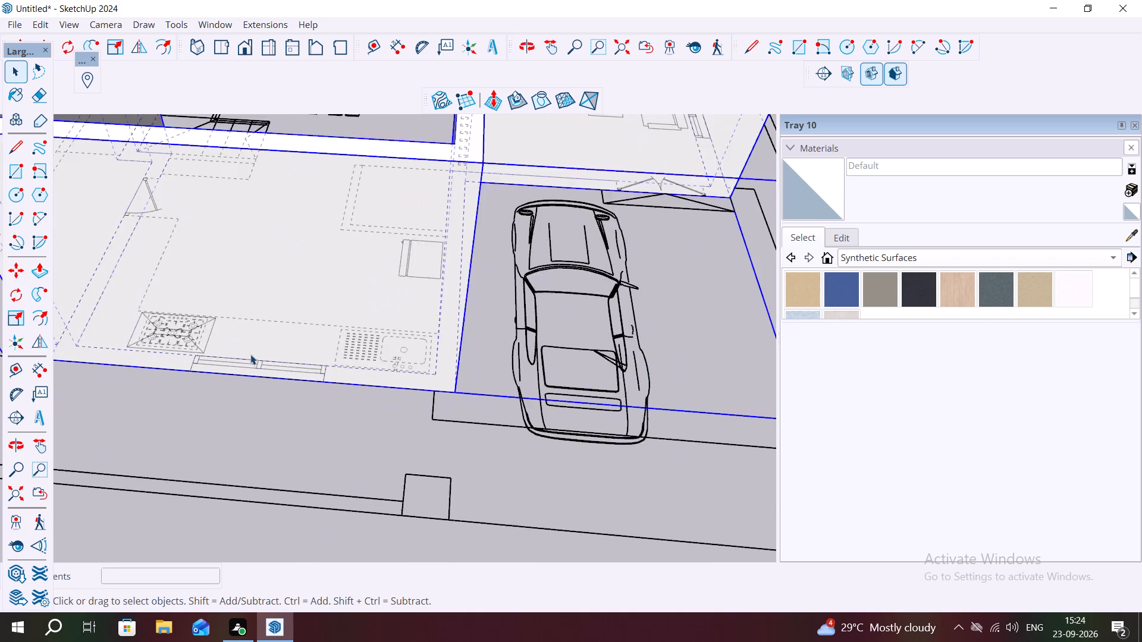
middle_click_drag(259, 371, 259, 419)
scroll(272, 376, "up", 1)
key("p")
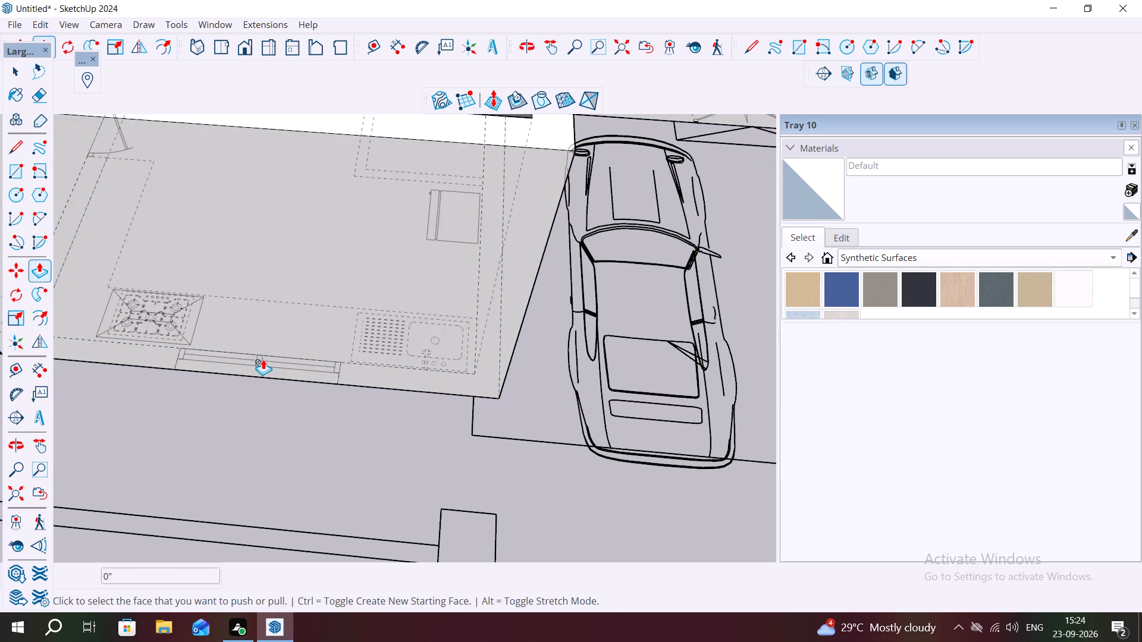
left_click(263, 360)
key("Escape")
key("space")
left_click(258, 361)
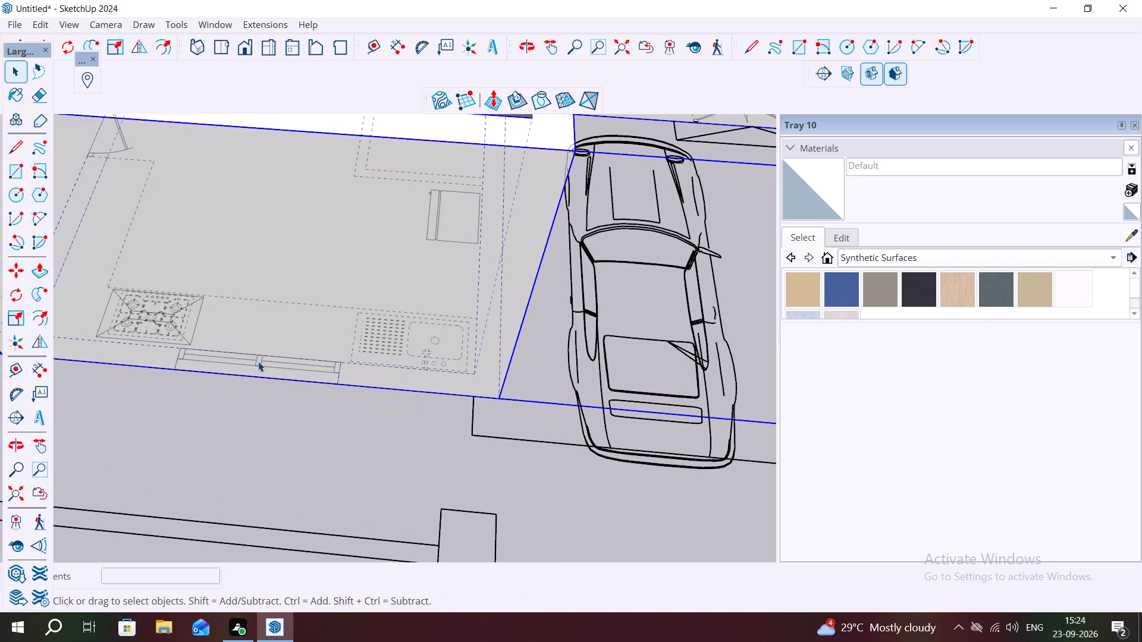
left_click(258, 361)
Draw a 5' by 9" rectangle on the kitchen window's footprint, outside the wall group.
key("r")
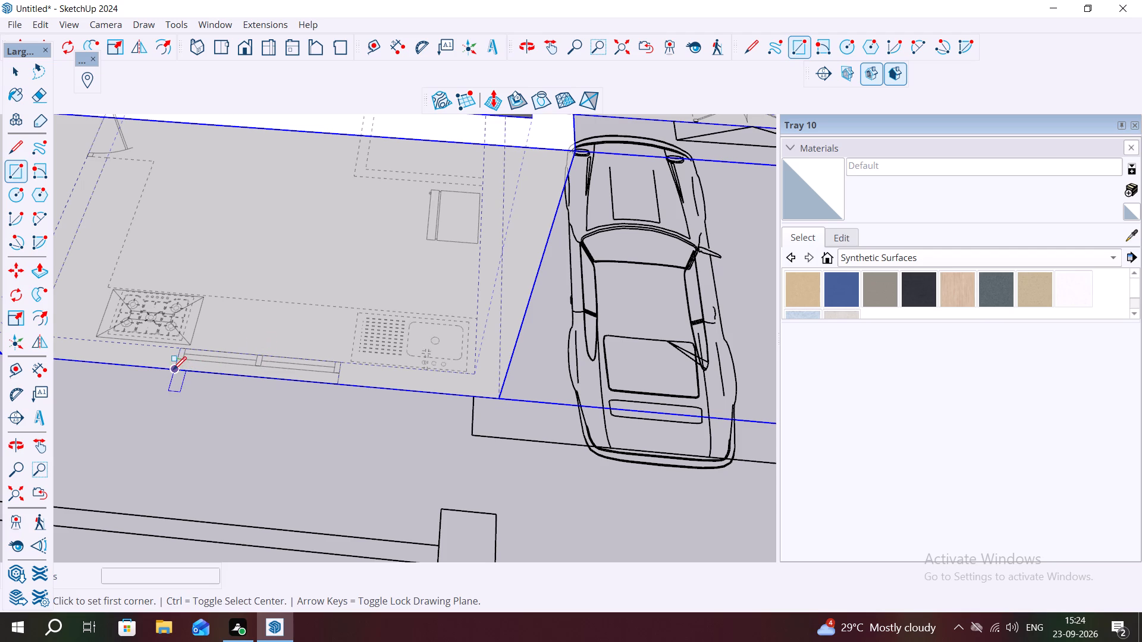
left_click(173, 370)
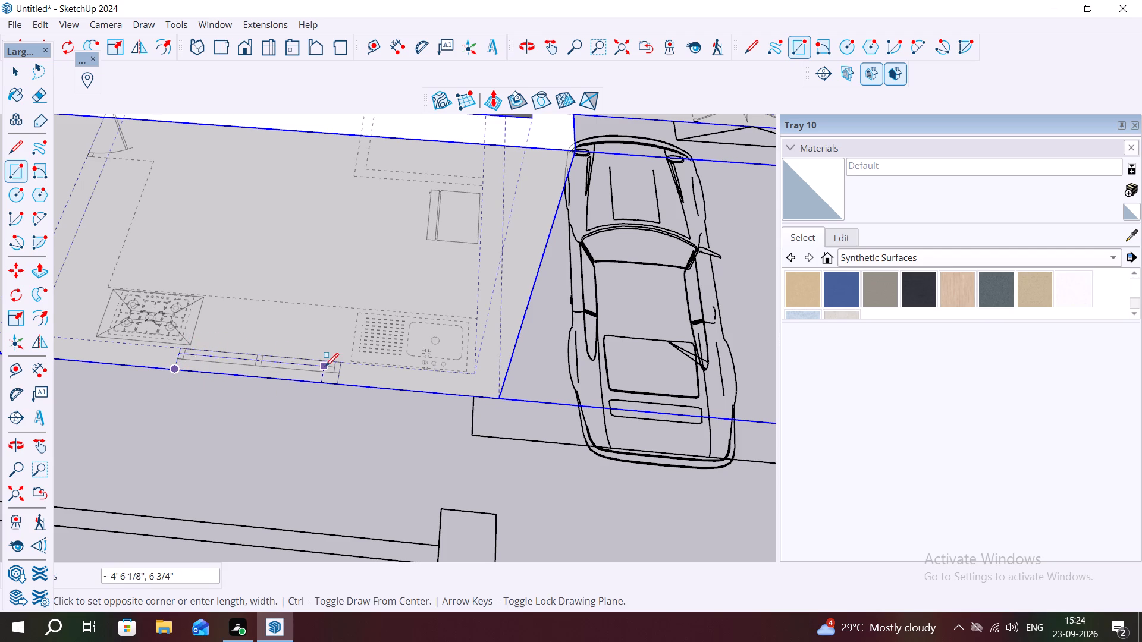
scroll(327, 366, "up", 13)
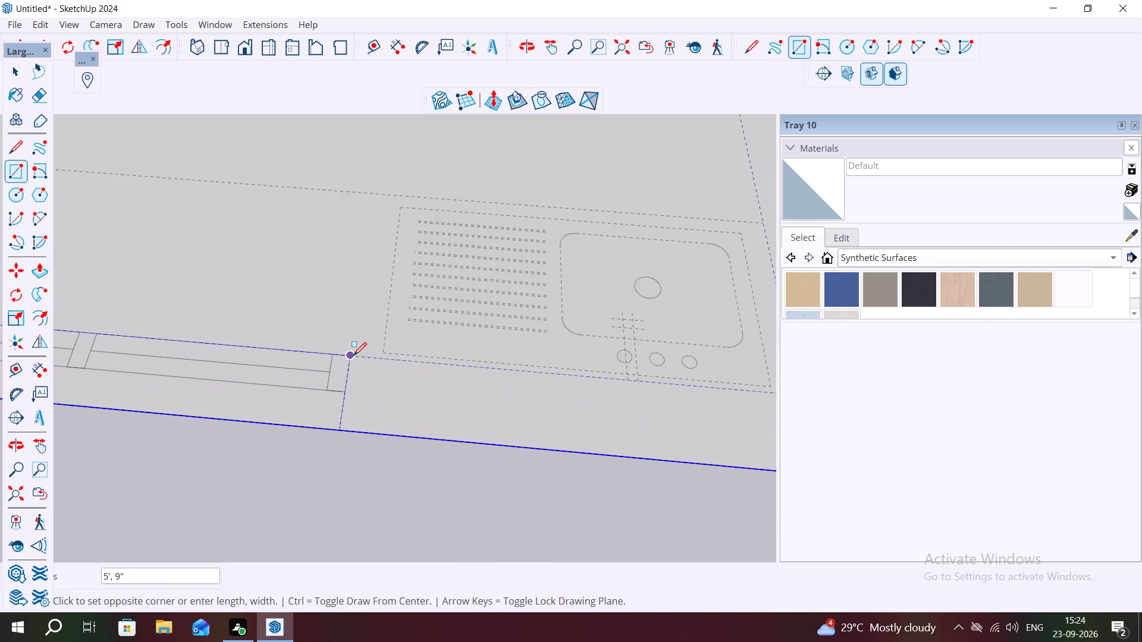
left_click(353, 355)
key("space")
Push/Pull the rectangle on the kitchen window's footprint up by 3'.
left_click(335, 360)
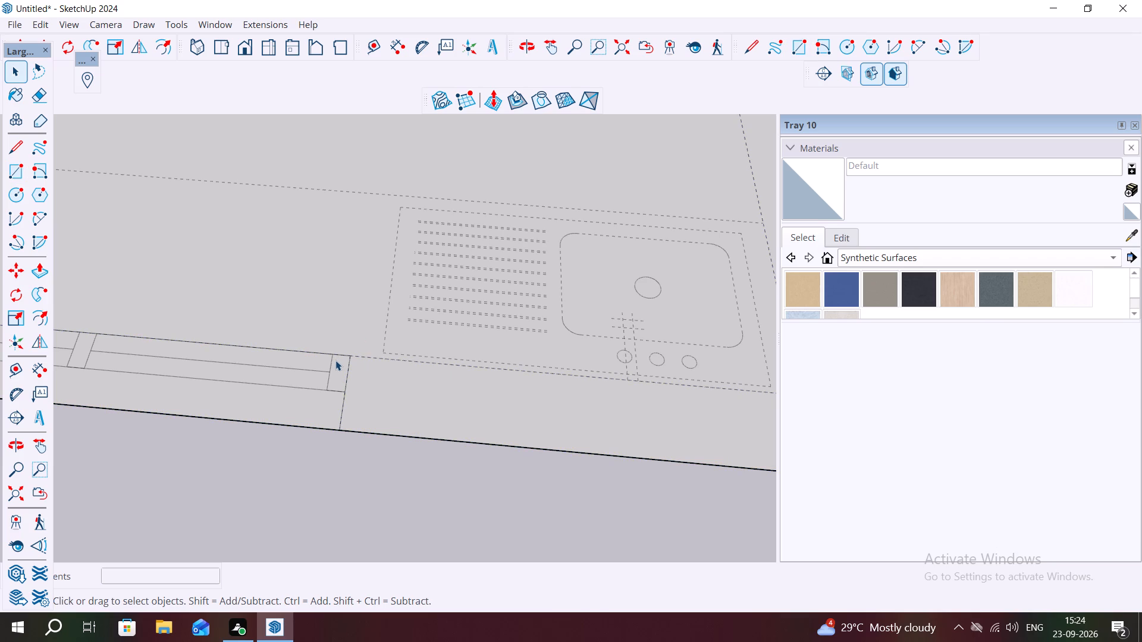
left_click_drag(335, 360, 335, 368)
double_click(333, 378)
key("p")
left_click(328, 380)
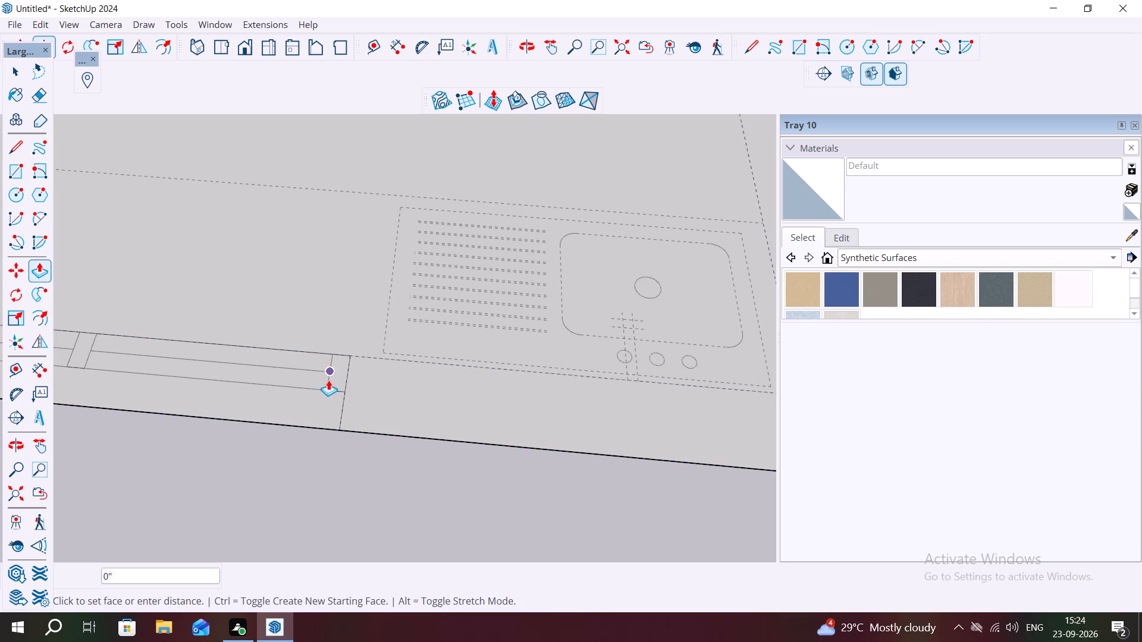
scroll(324, 334, "down", 9)
scroll(326, 307, "up", 1)
scroll(327, 307, "down", 6)
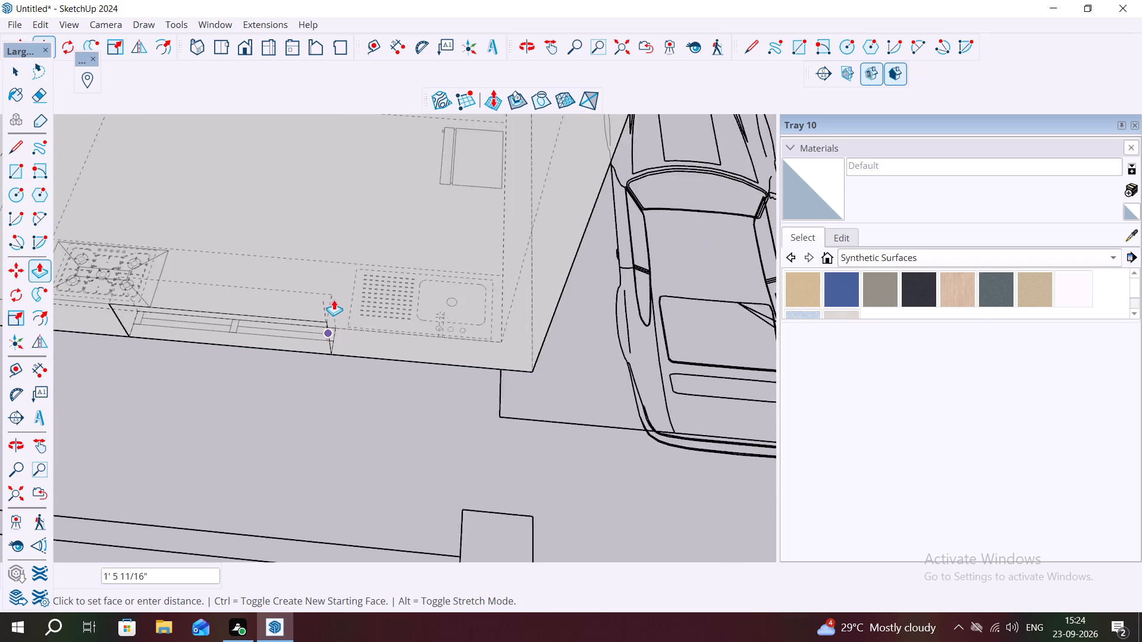
scroll(334, 300, "down", 2)
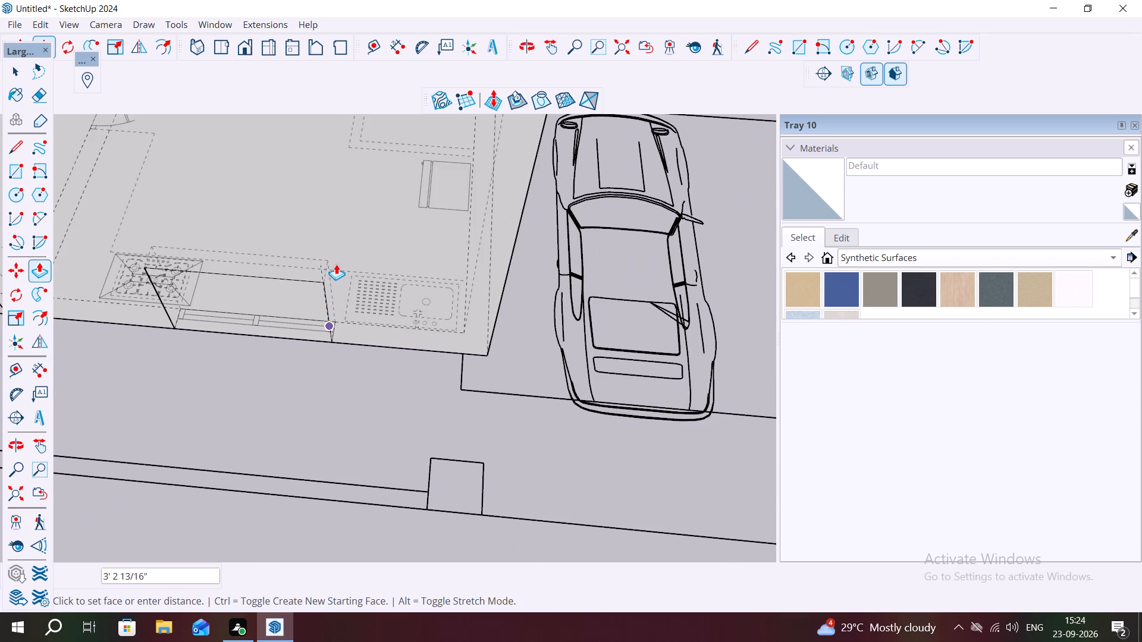
type("3'")
key("Return")
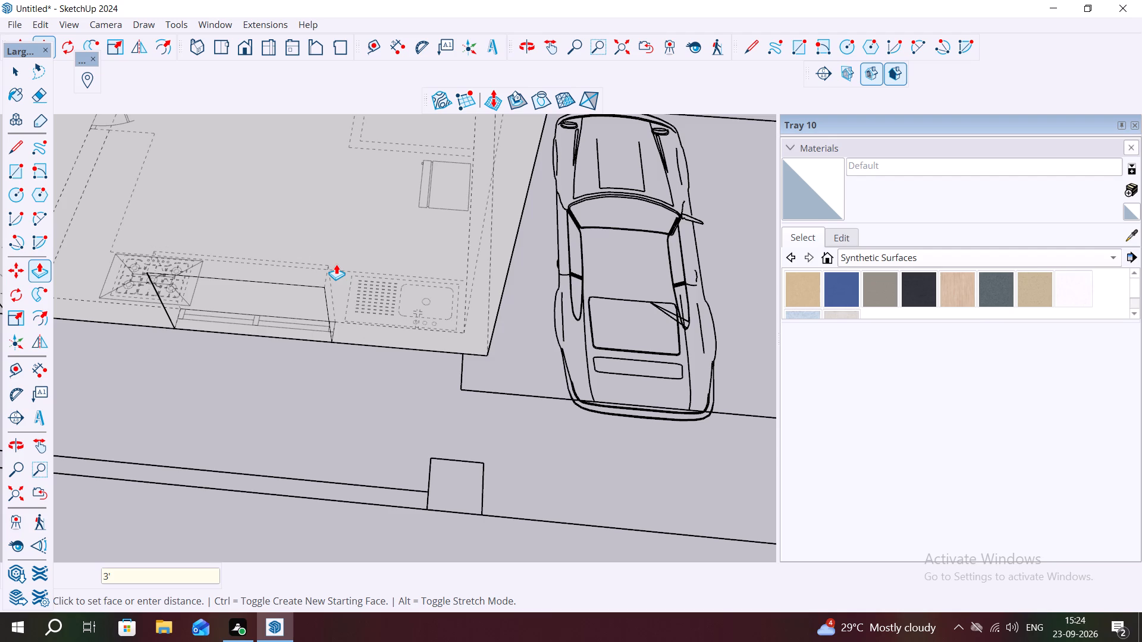
Push/Pull the window block's outer face outward about 11" and its inner face into the kitchen about 1' 9/16".
left_click(295, 292)
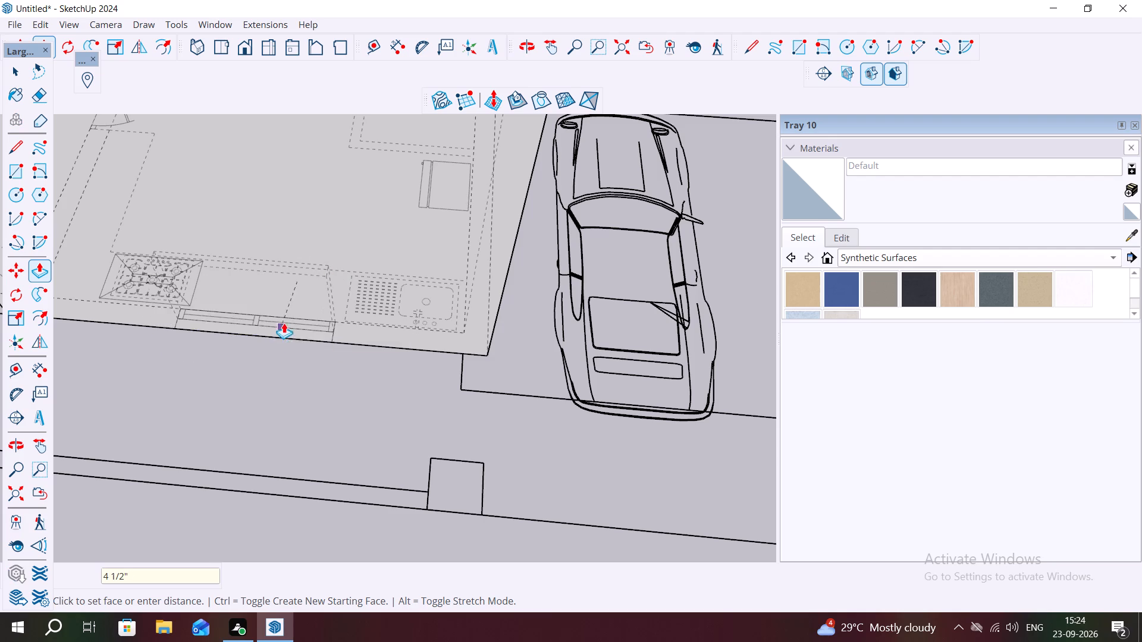
left_click(285, 319)
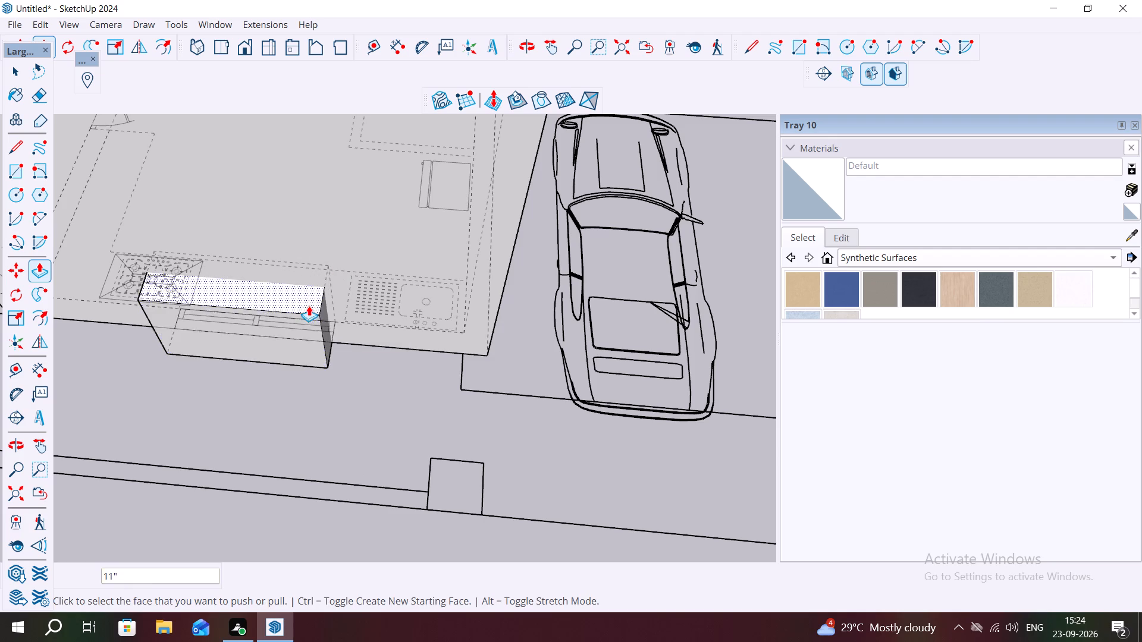
middle_click_drag(309, 306, 242, 406)
scroll(245, 313, "down", 3)
middle_click_drag(332, 202, 326, 414)
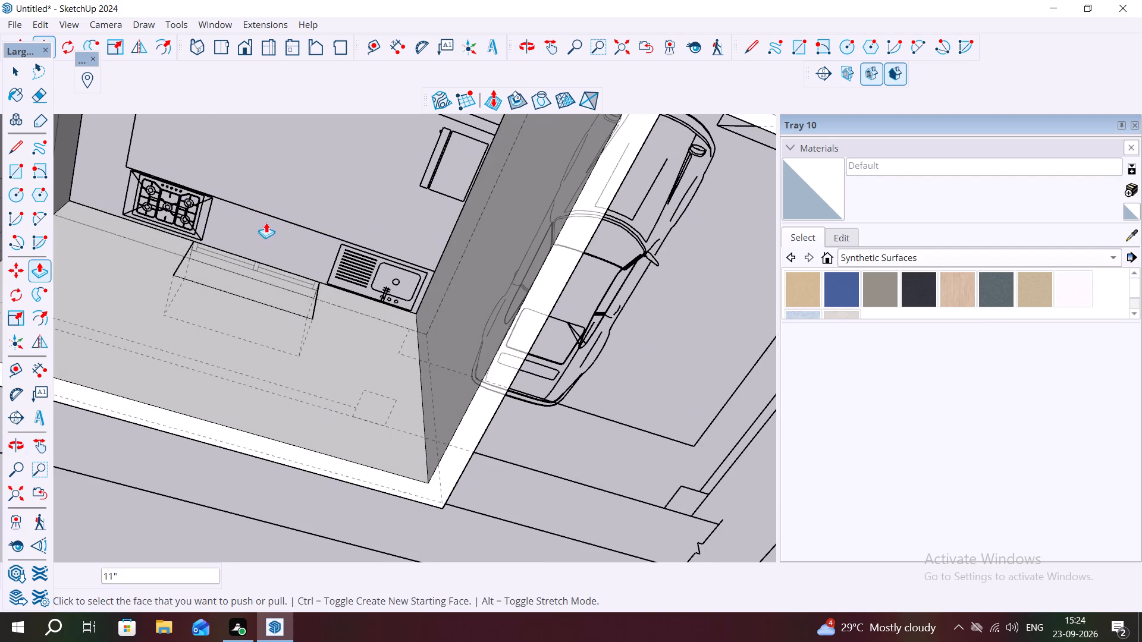
left_click(258, 279)
left_click(267, 255)
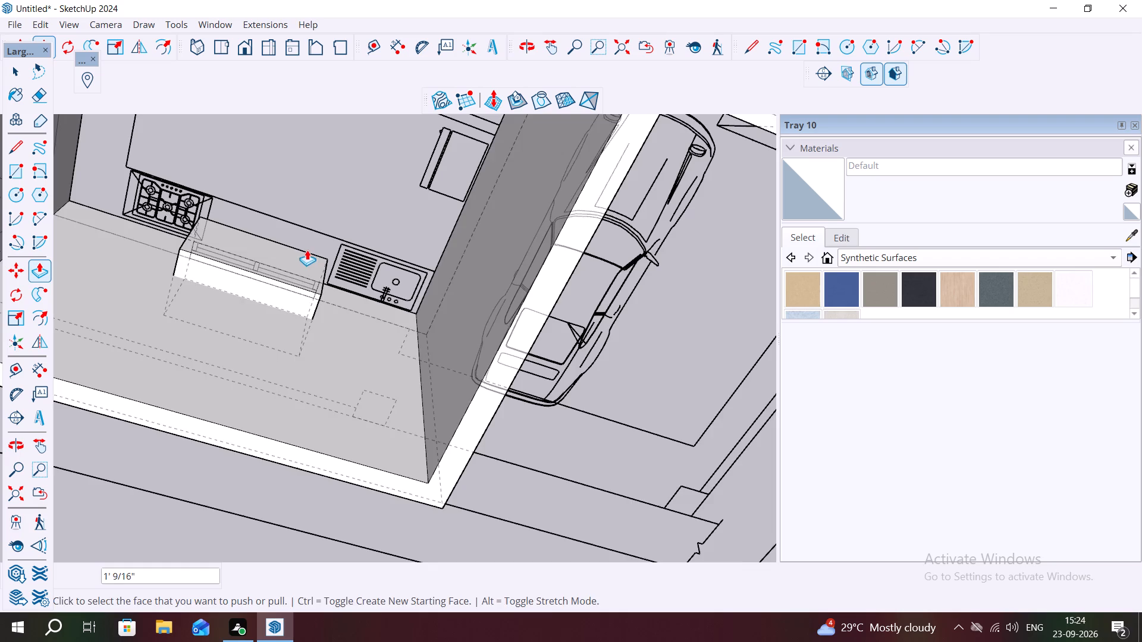
middle_click_drag(315, 239, 327, 120)
key("Escape")
key("space")
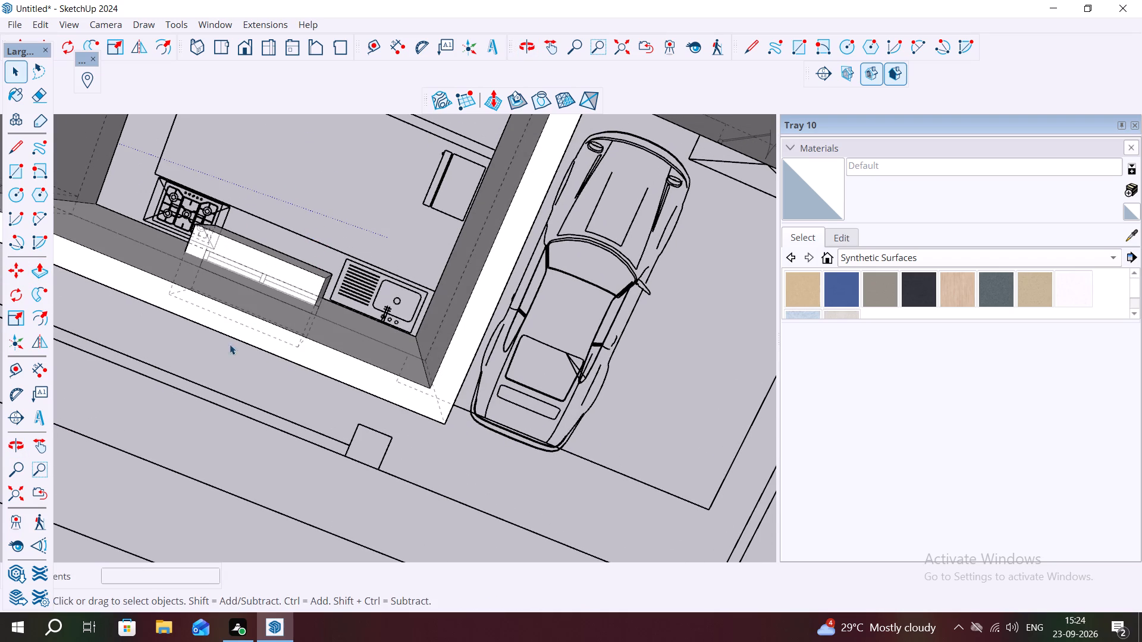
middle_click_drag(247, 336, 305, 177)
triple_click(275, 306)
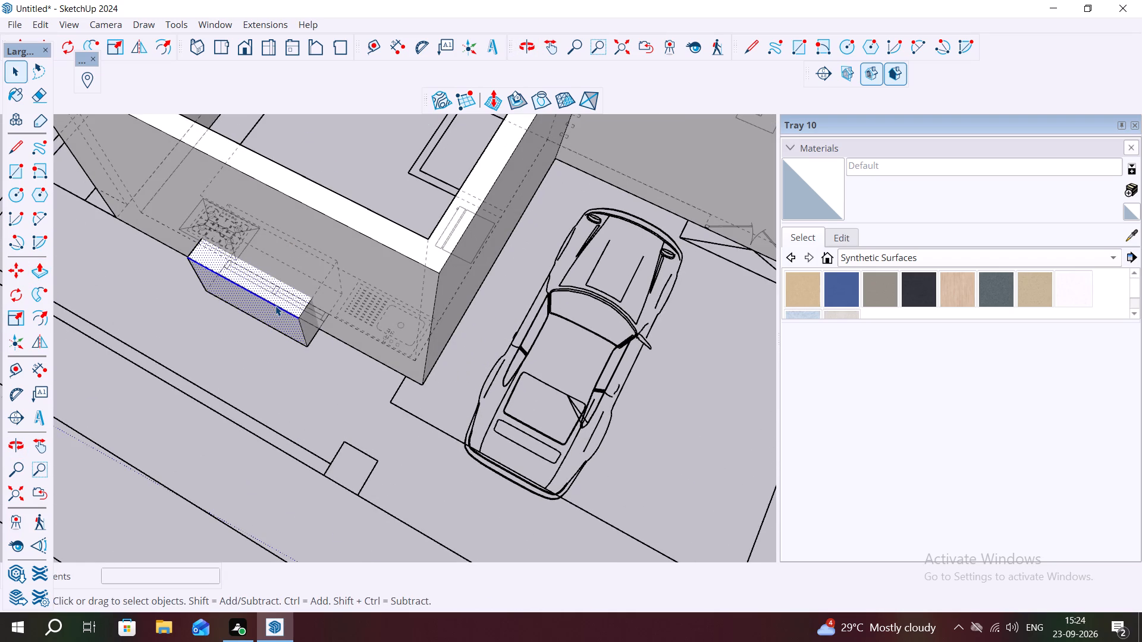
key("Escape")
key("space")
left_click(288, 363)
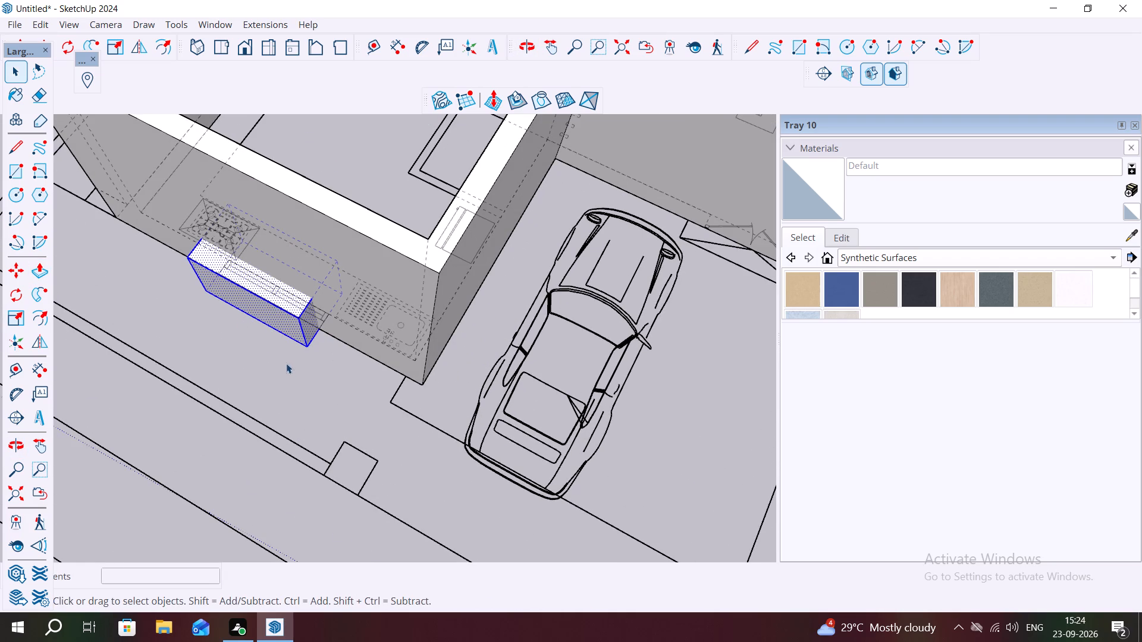
Examine the ground-floor walls around the car porch, the entrance door and the kitchen window block from several sides.
scroll(317, 354, "down", 2)
middle_click_drag(343, 356, 31, 233)
scroll(407, 363, "up", 2)
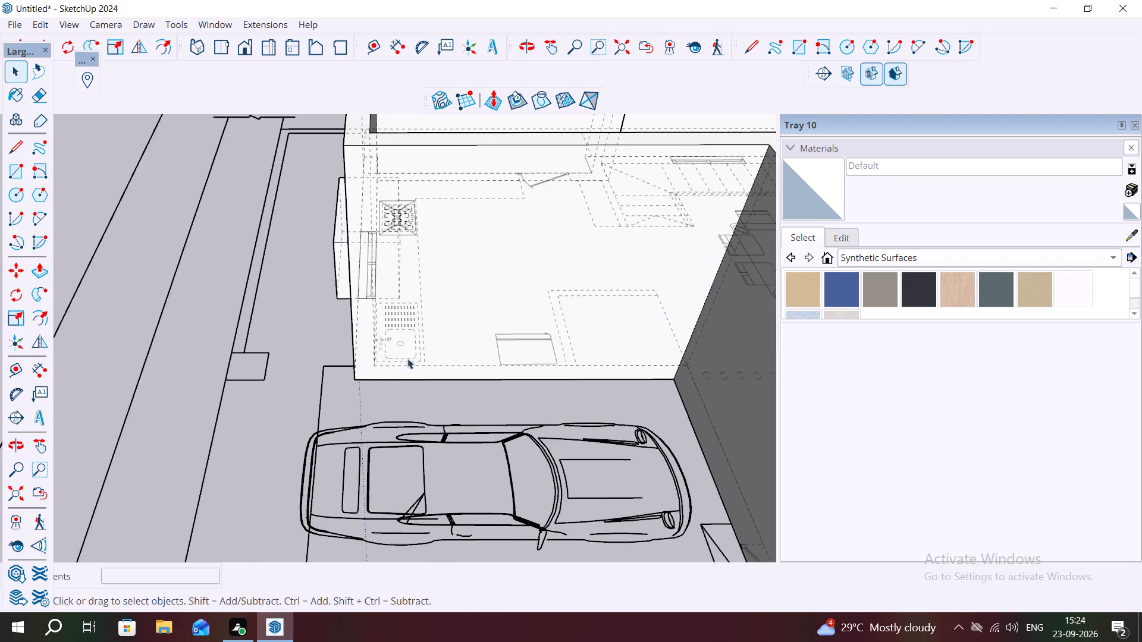
scroll(249, 357, "down", 5)
middle_click_drag(469, 430, 521, 440)
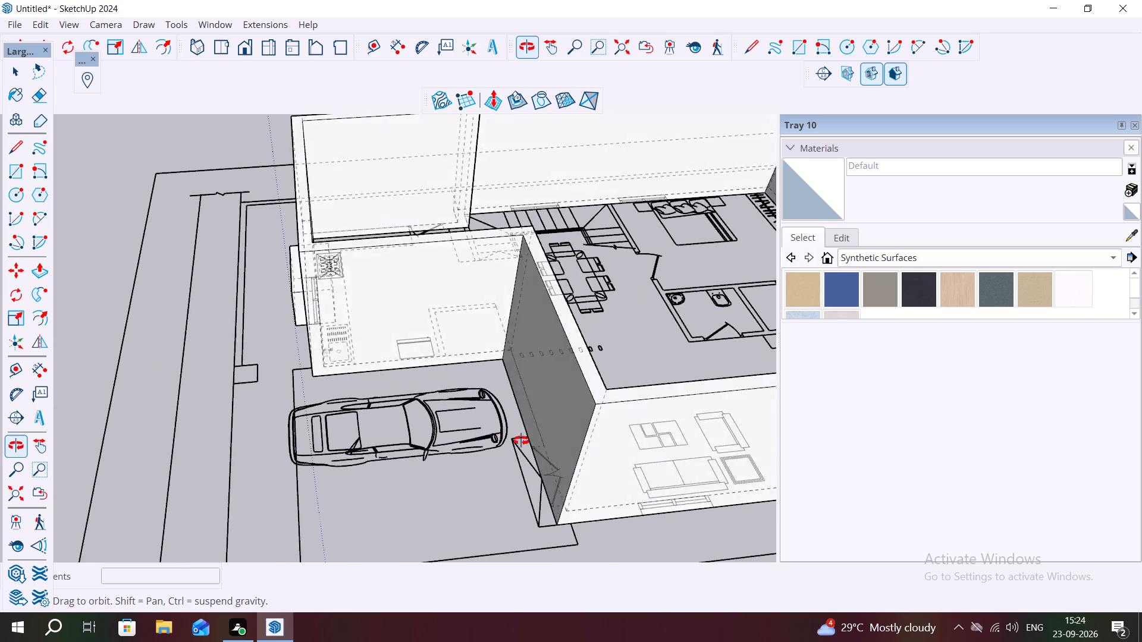
middle_click_drag(521, 440, 743, 504)
scroll(585, 332, "up", 9)
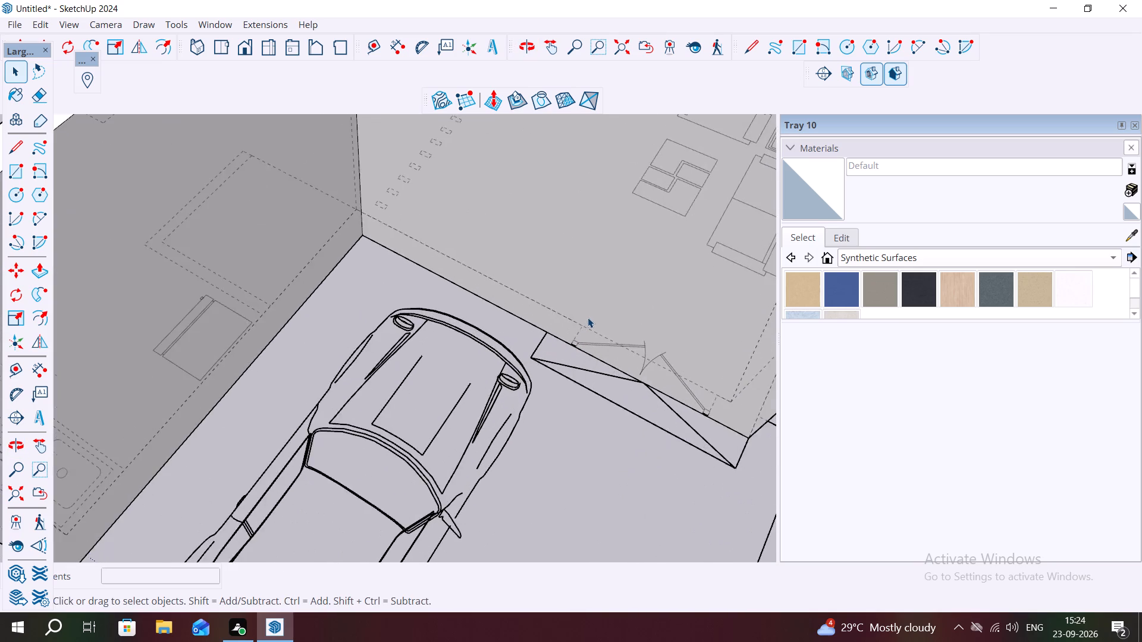
middle_click_drag(608, 319, 646, 322)
scroll(613, 324, "up", 2)
scroll(607, 334, "down", 2)
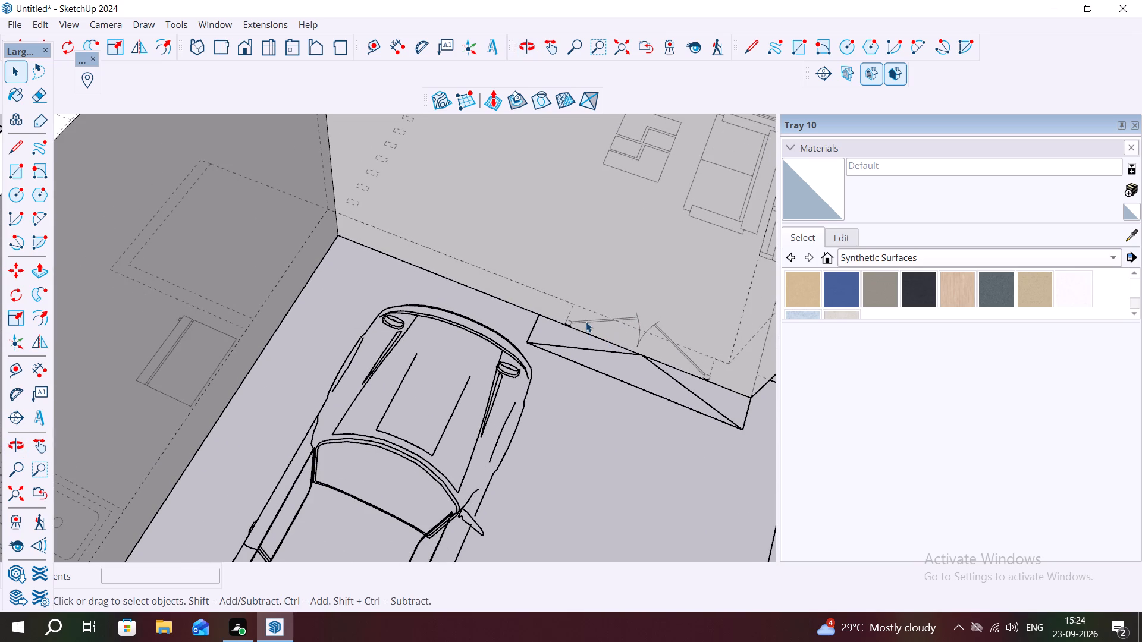
scroll(568, 298, "down", 2)
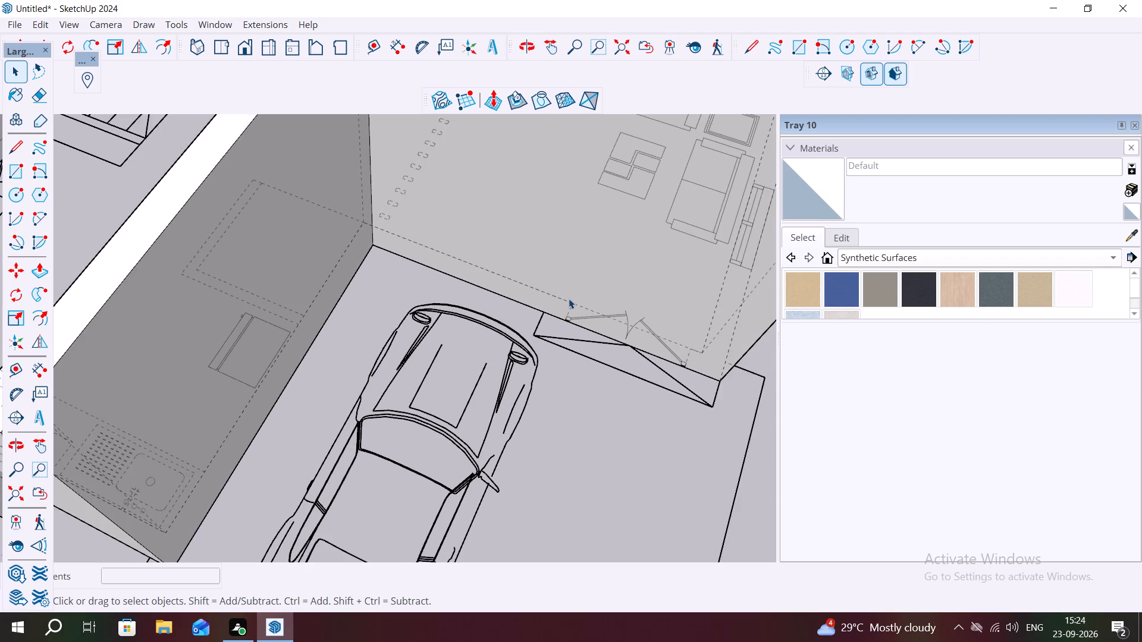
scroll(569, 298, "down", 4)
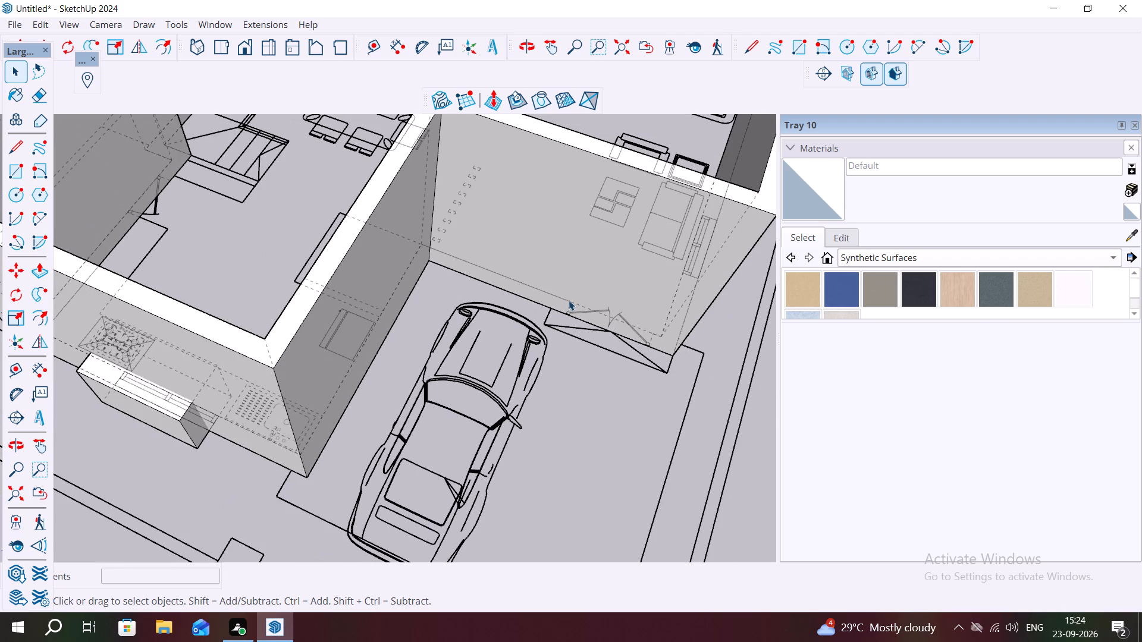
scroll(567, 300, "down", 2)
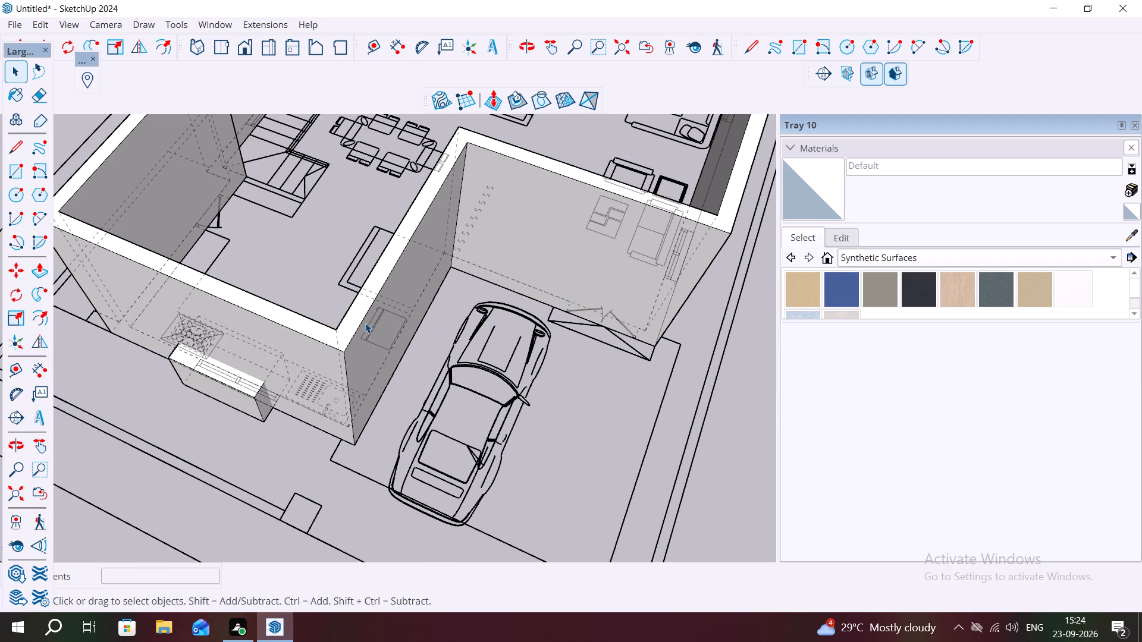
scroll(326, 325, "down", 8)
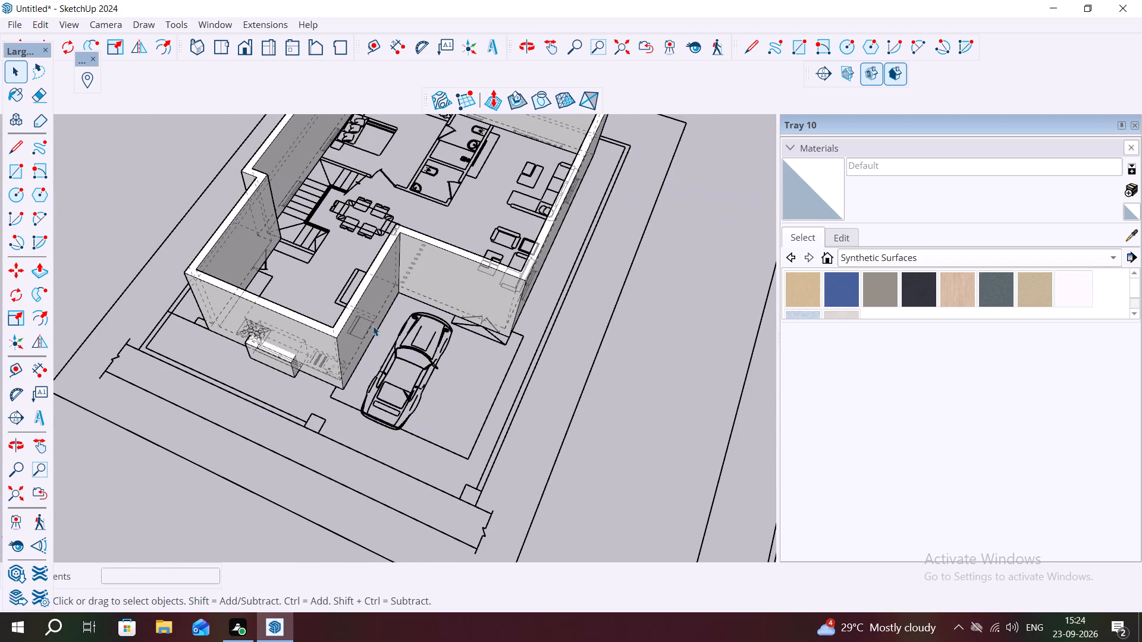
middle_click_drag(372, 324, 230, 243)
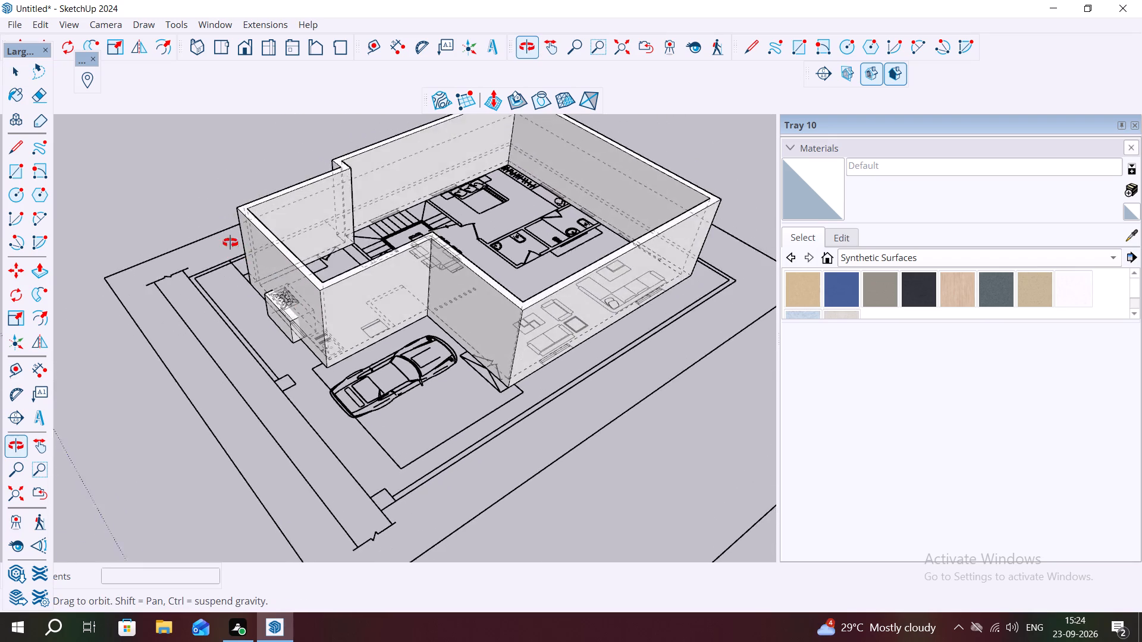
middle_click_drag(230, 243, 247, 225)
middle_click_drag(357, 289, 554, 379)
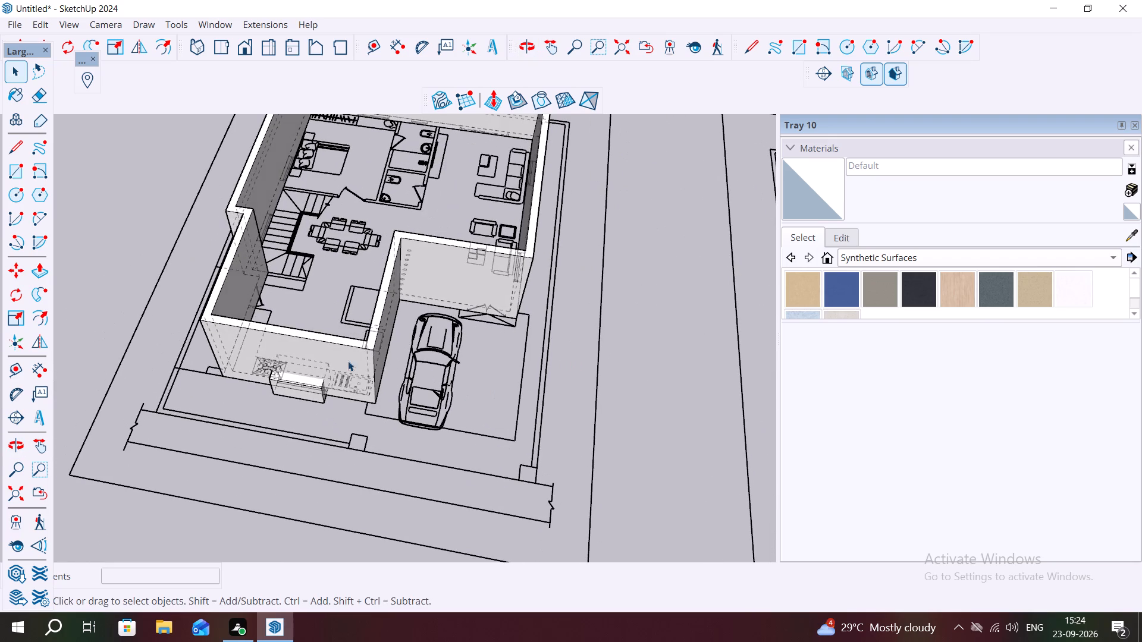
Select all the connected geometry of the kitchen window block and make it a group.
middle_click_drag(325, 351, 370, 259)
scroll(309, 366, "up", 3)
triple_click(274, 403)
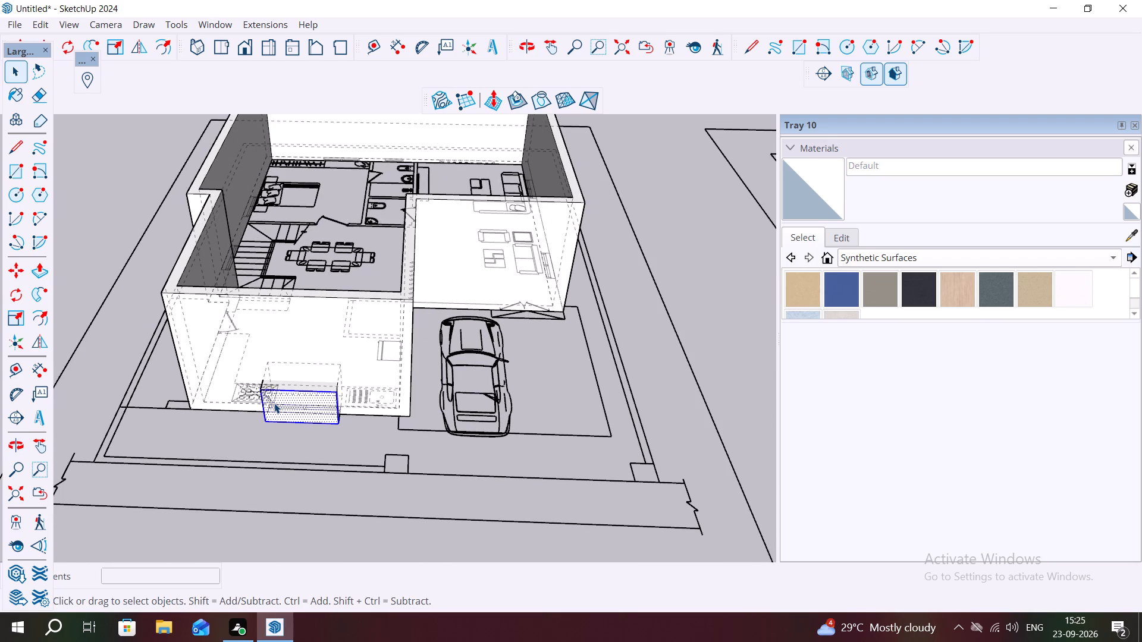
right_click(277, 401)
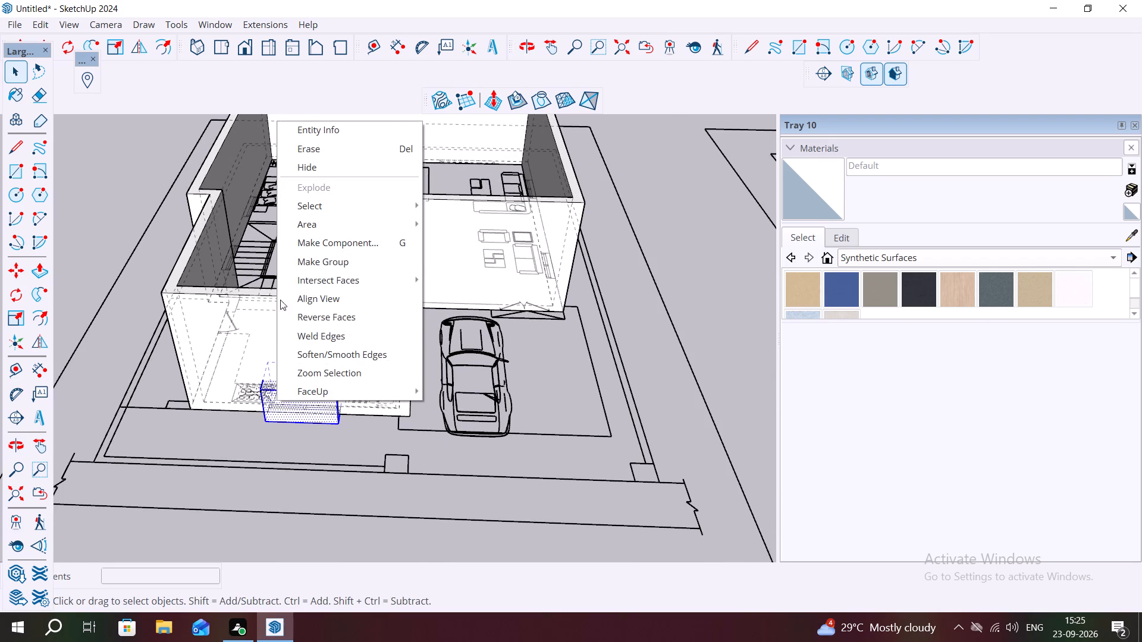
left_click(322, 263)
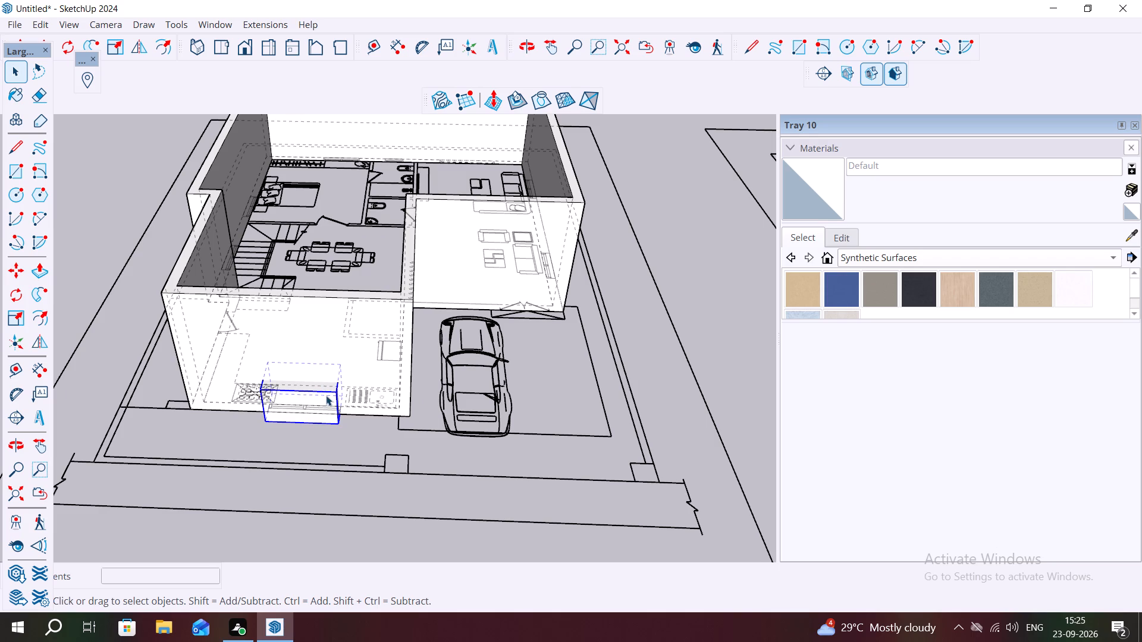
Move the kitchen window block group vertically up by 3'.
key("m")
left_click(337, 424)
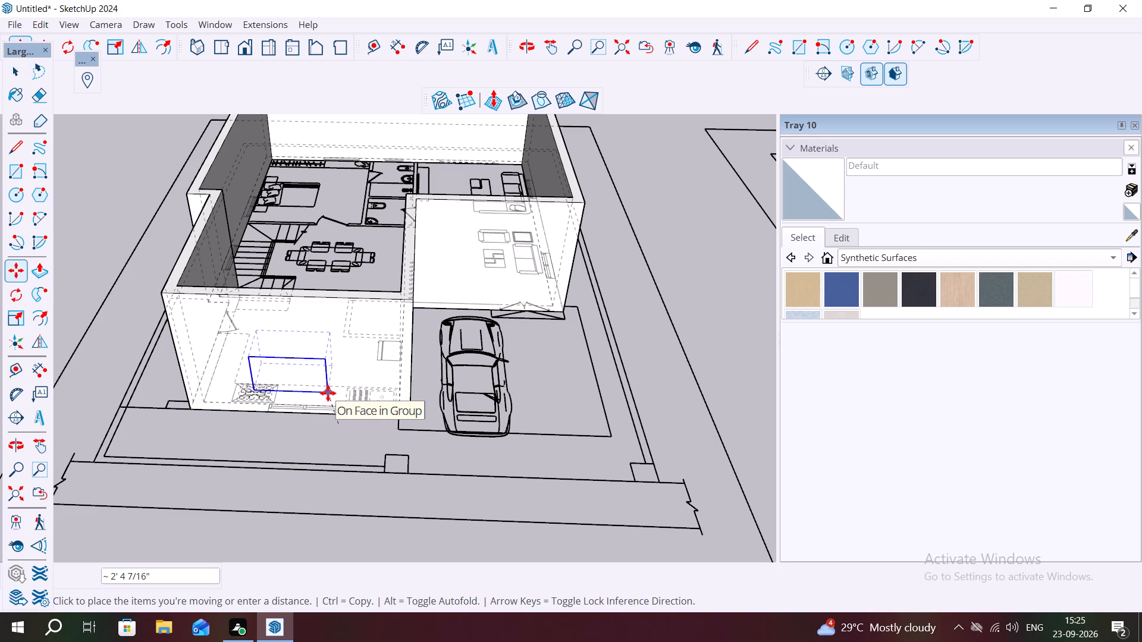
key("Up")
type("3'")
key("Return")
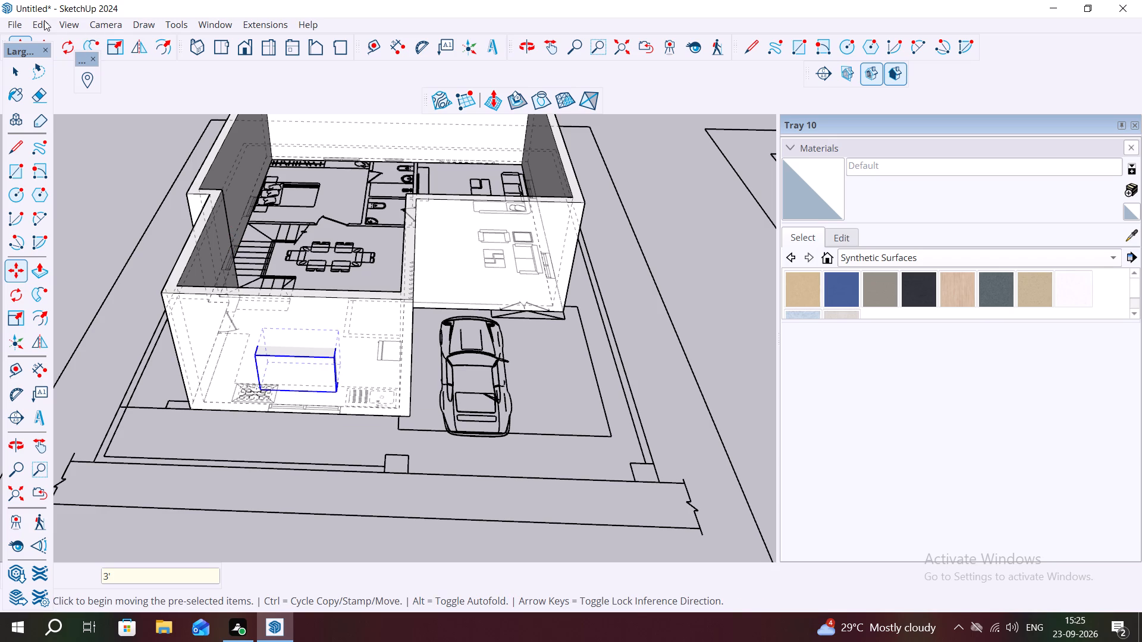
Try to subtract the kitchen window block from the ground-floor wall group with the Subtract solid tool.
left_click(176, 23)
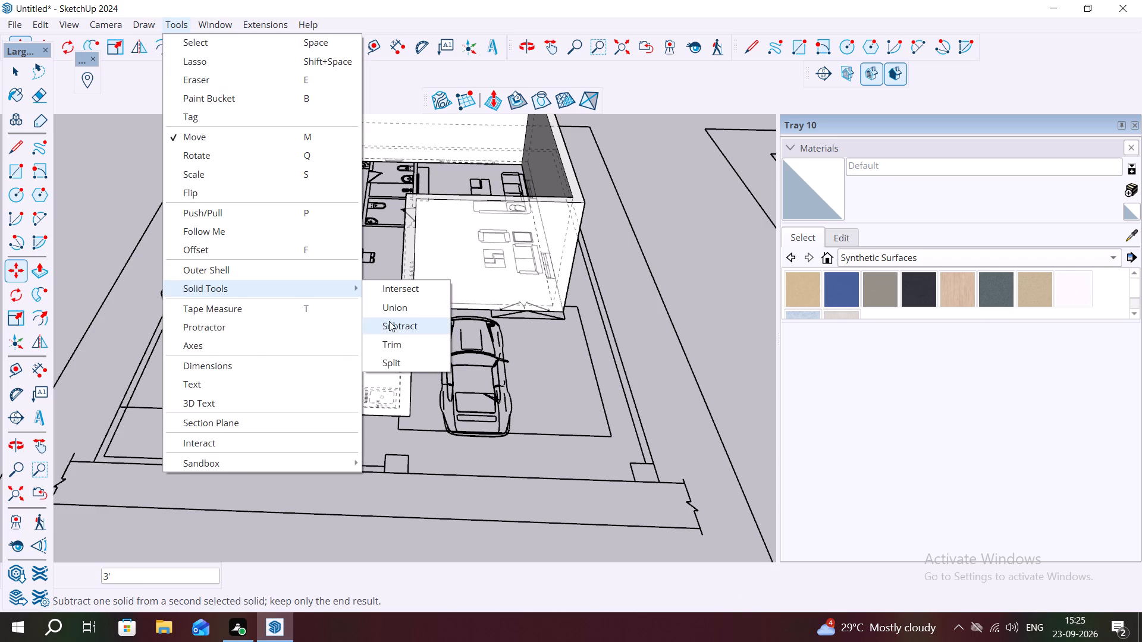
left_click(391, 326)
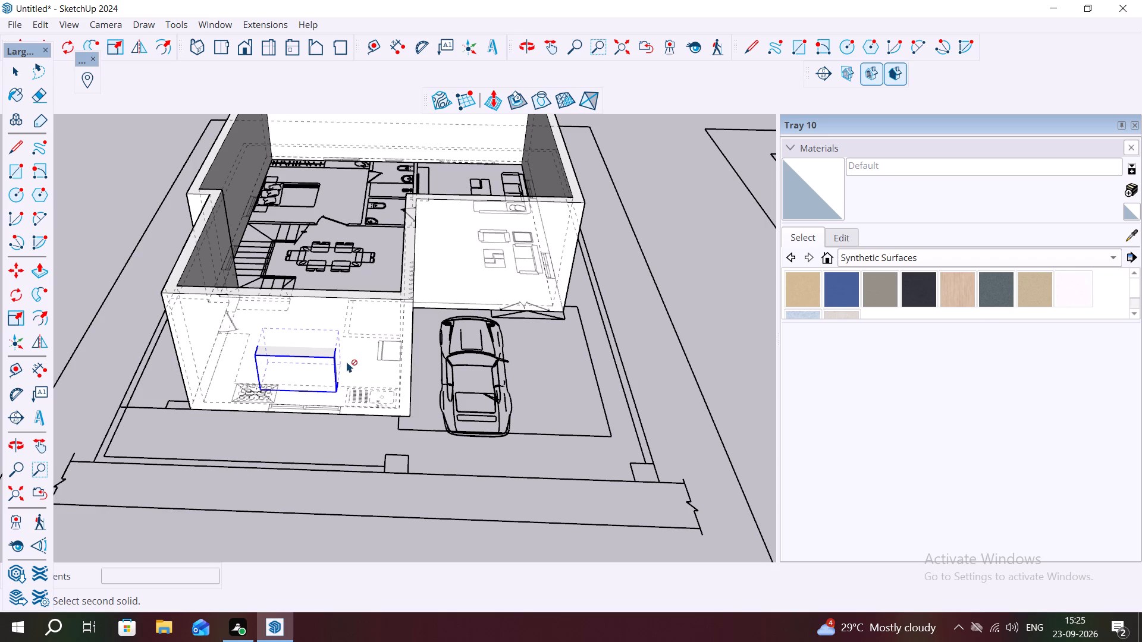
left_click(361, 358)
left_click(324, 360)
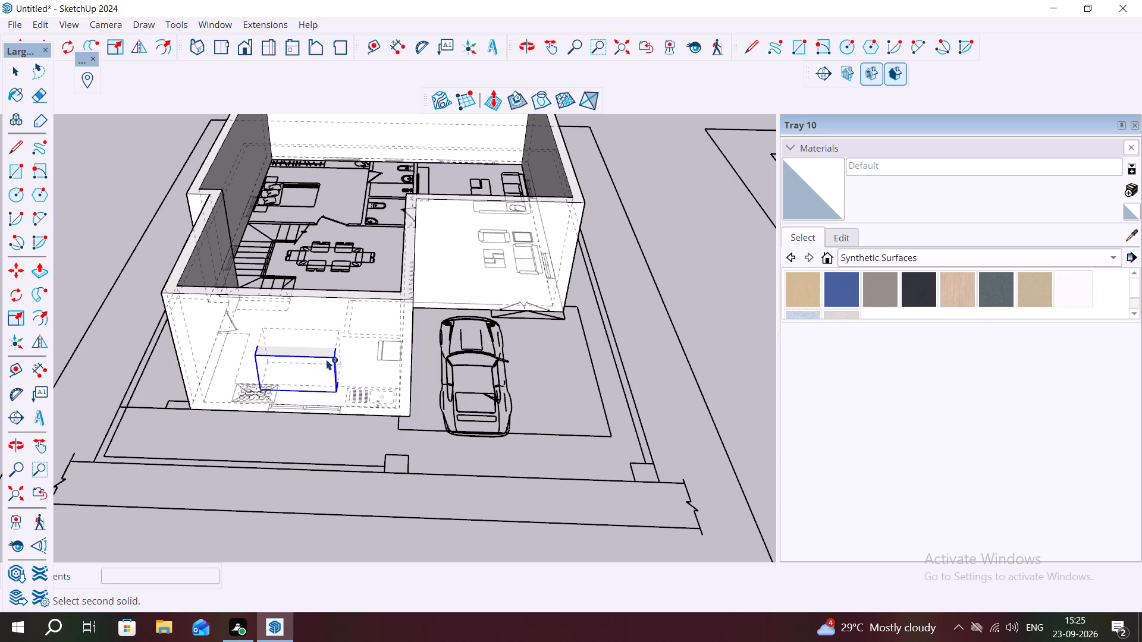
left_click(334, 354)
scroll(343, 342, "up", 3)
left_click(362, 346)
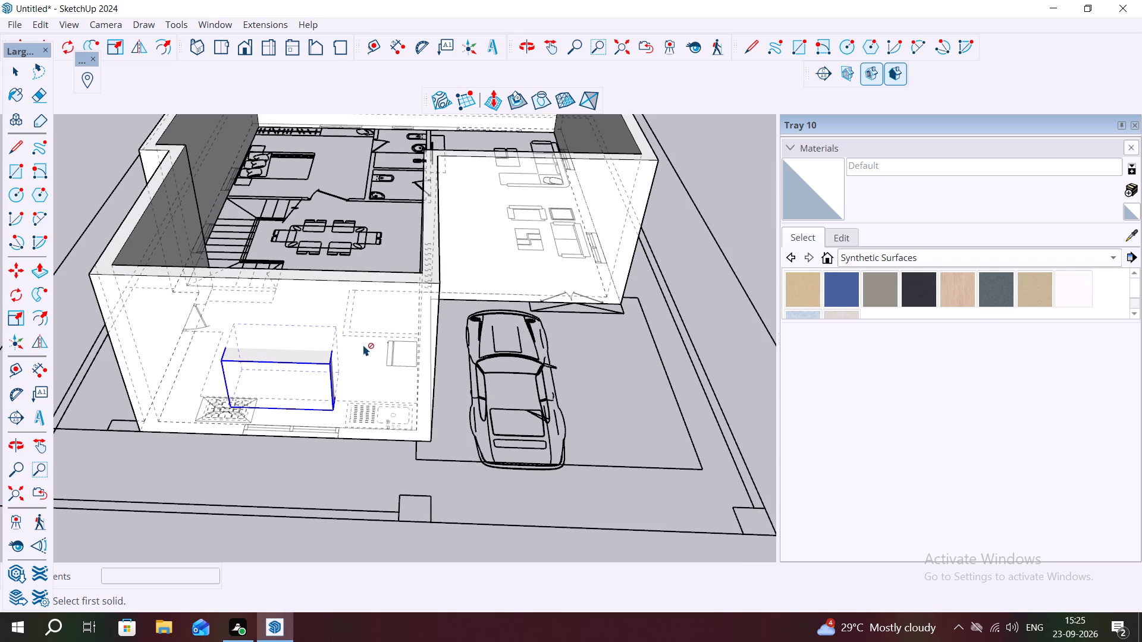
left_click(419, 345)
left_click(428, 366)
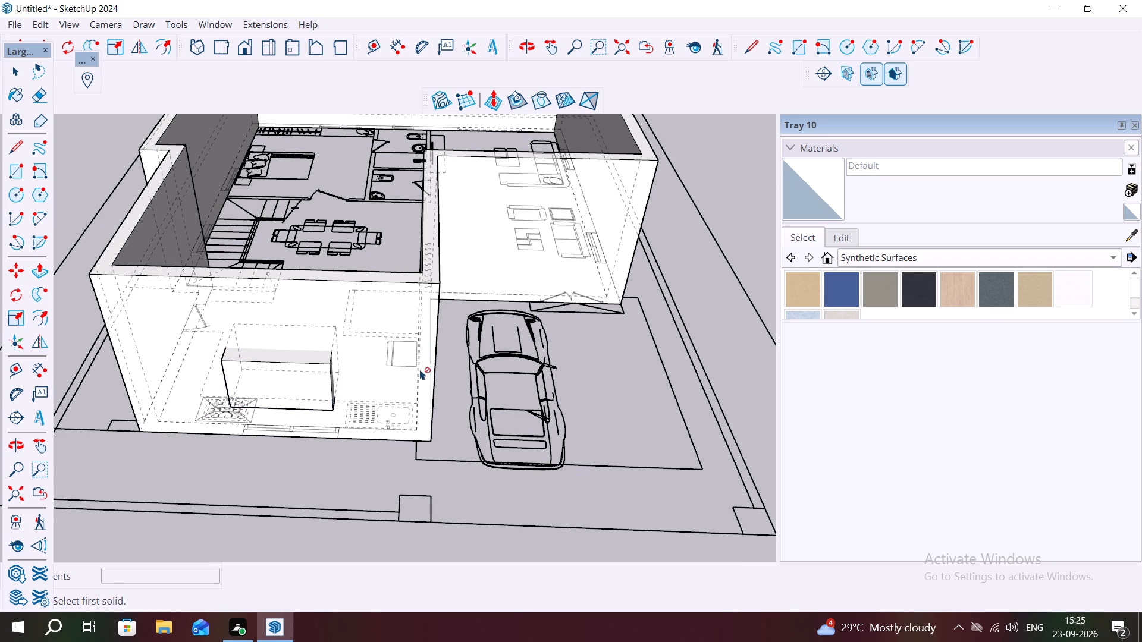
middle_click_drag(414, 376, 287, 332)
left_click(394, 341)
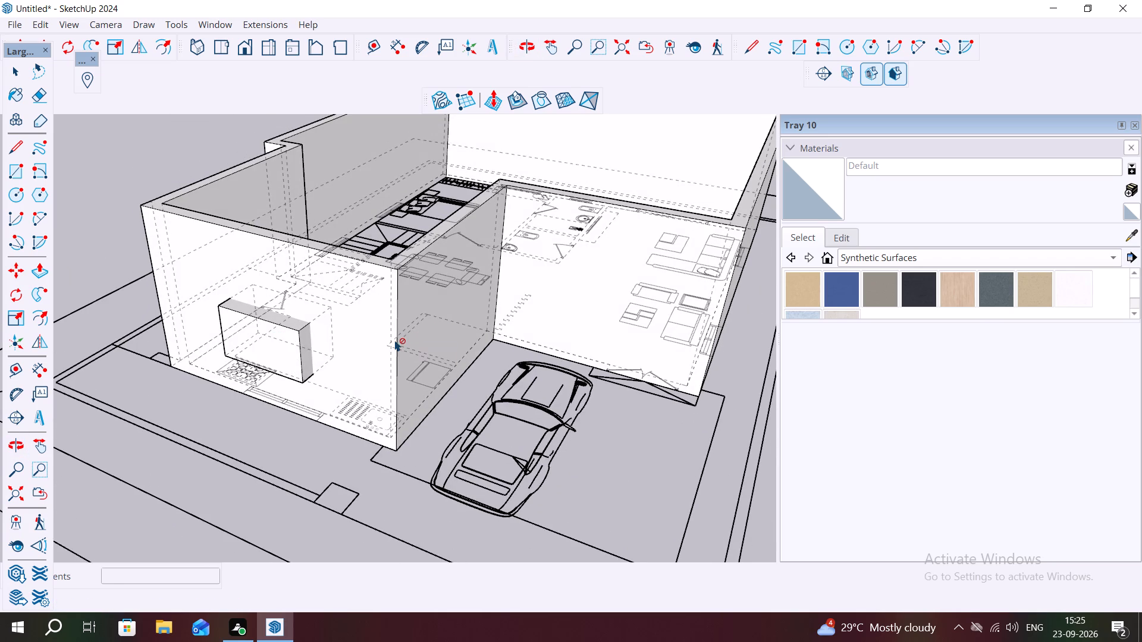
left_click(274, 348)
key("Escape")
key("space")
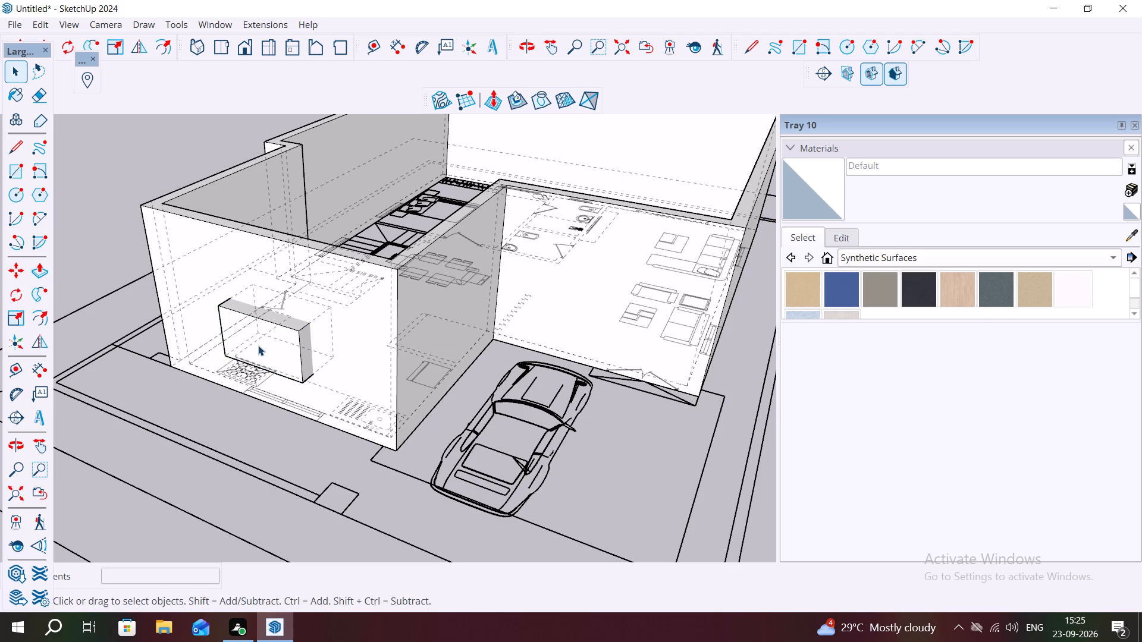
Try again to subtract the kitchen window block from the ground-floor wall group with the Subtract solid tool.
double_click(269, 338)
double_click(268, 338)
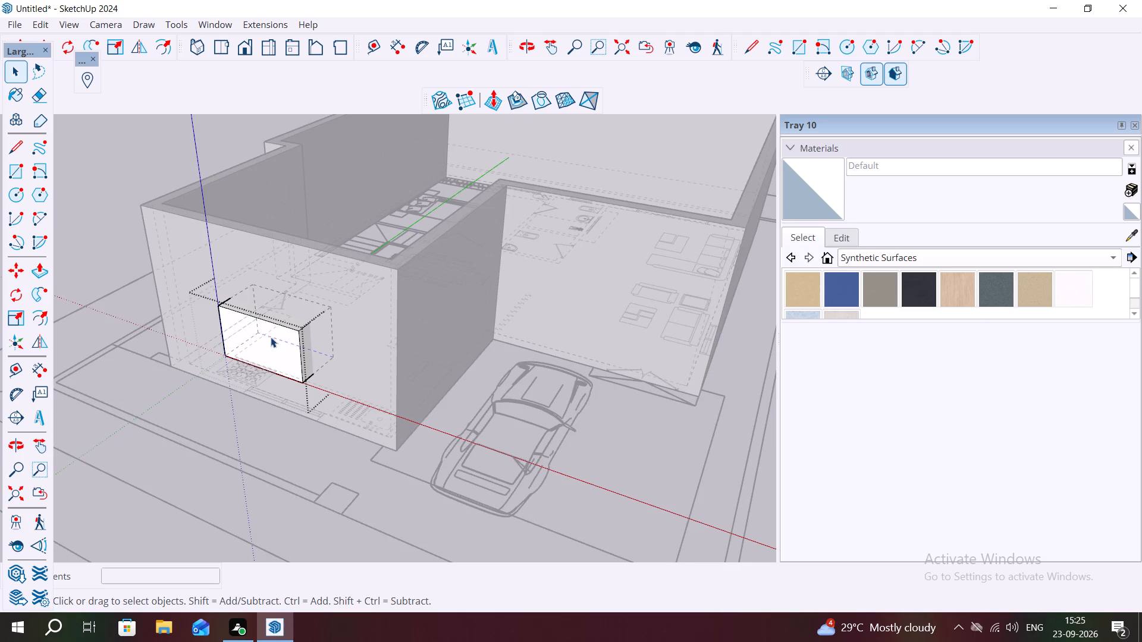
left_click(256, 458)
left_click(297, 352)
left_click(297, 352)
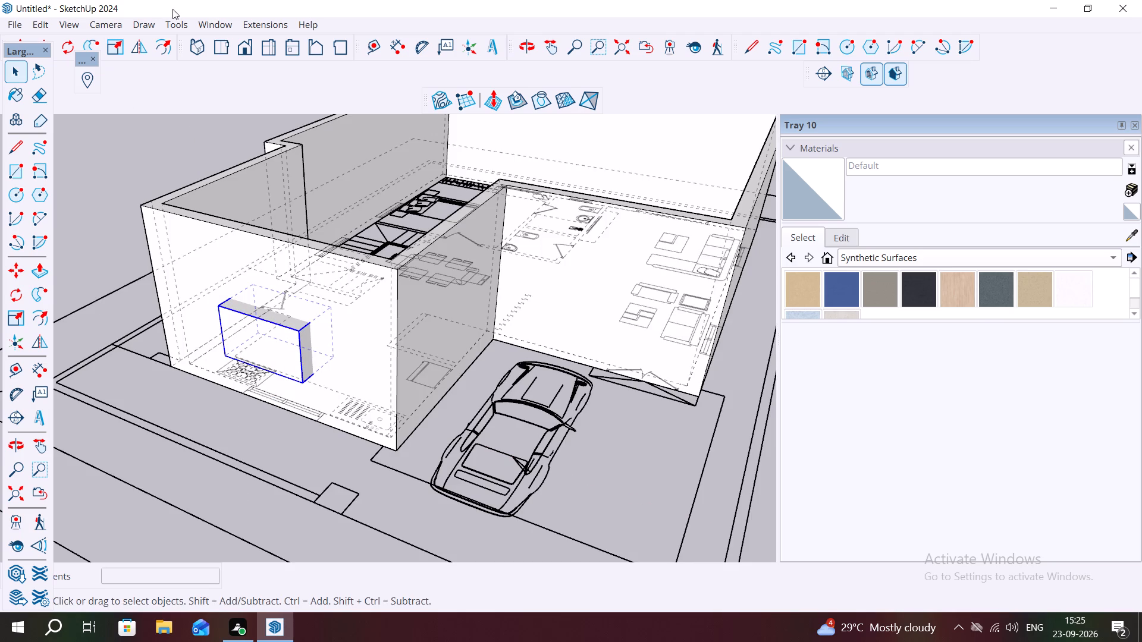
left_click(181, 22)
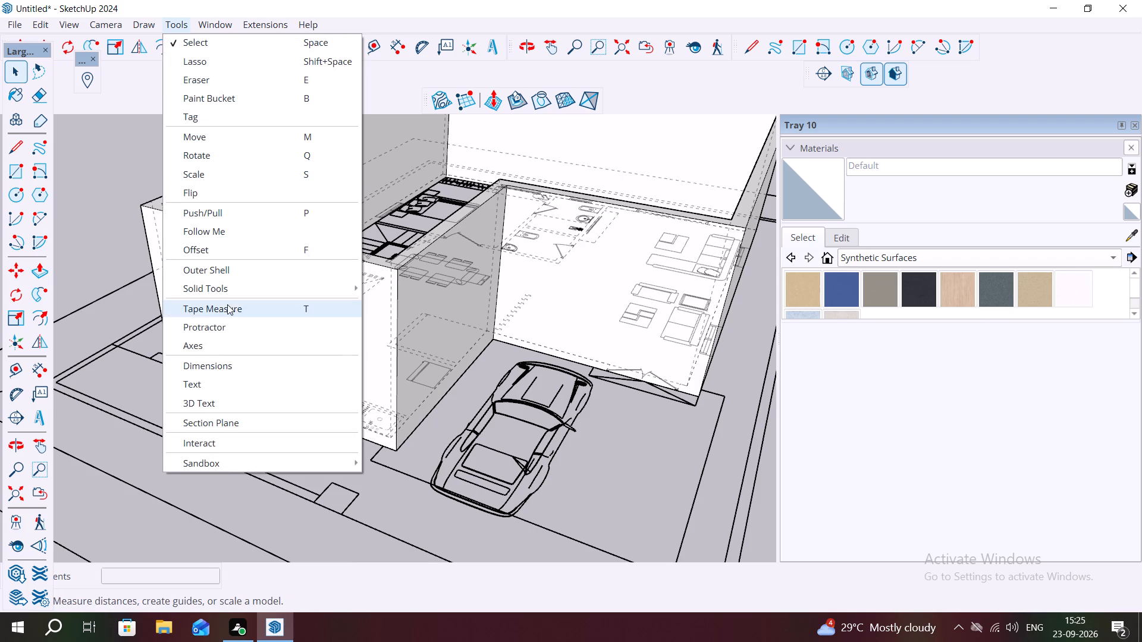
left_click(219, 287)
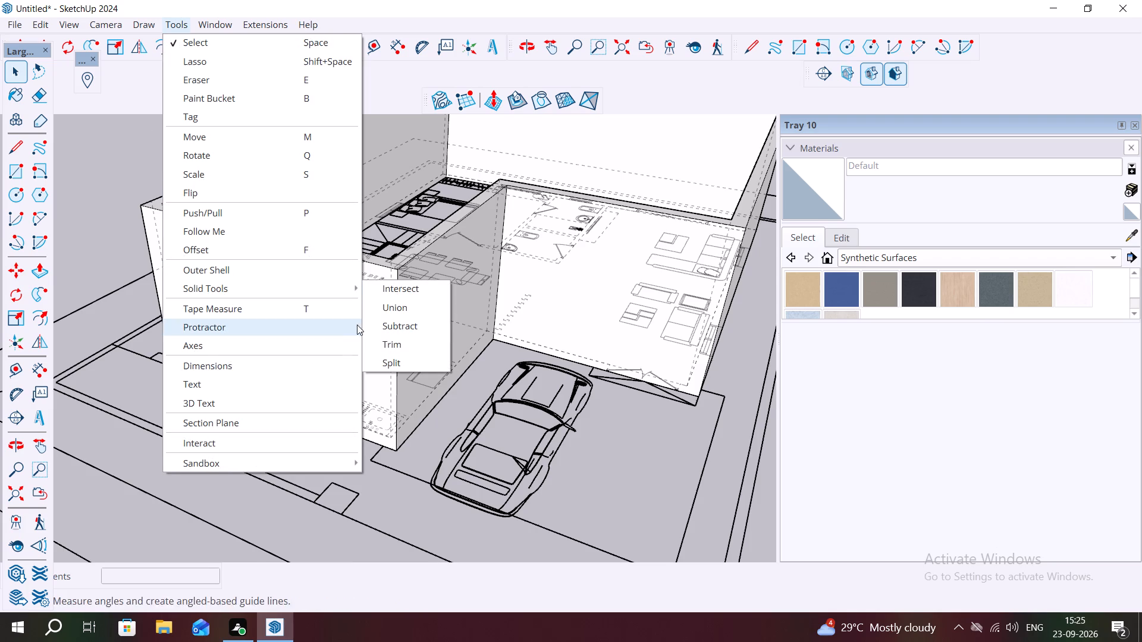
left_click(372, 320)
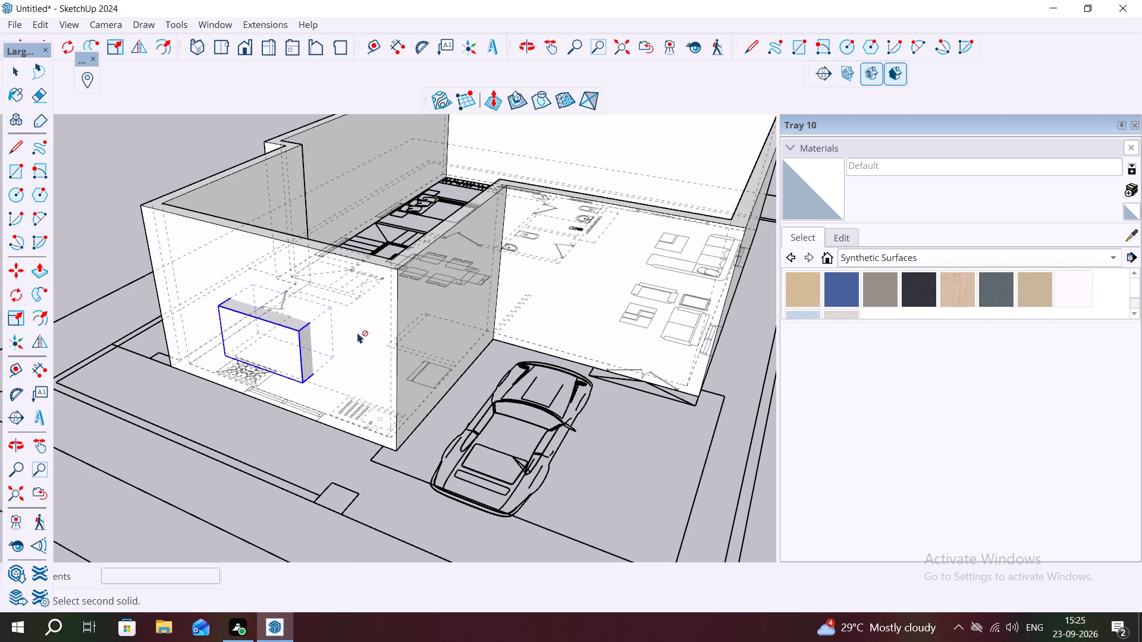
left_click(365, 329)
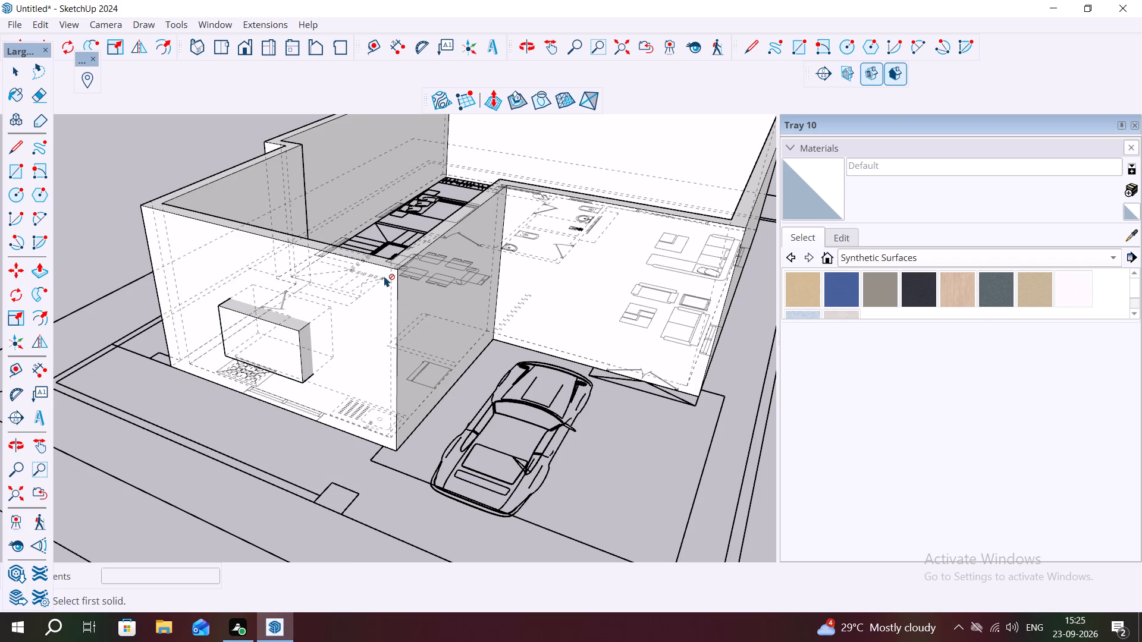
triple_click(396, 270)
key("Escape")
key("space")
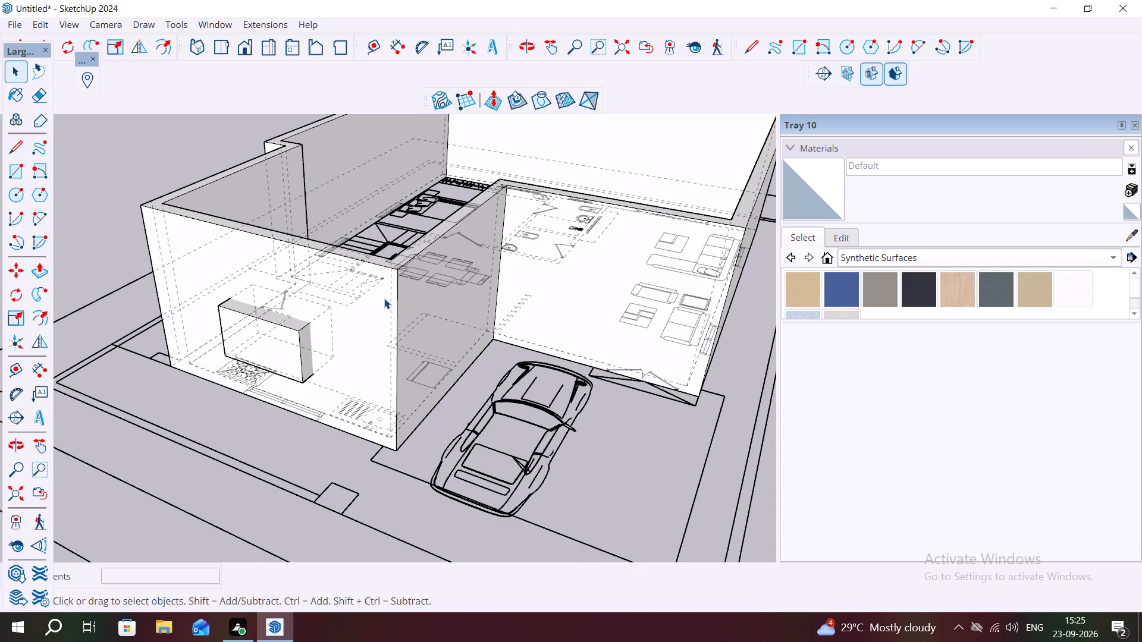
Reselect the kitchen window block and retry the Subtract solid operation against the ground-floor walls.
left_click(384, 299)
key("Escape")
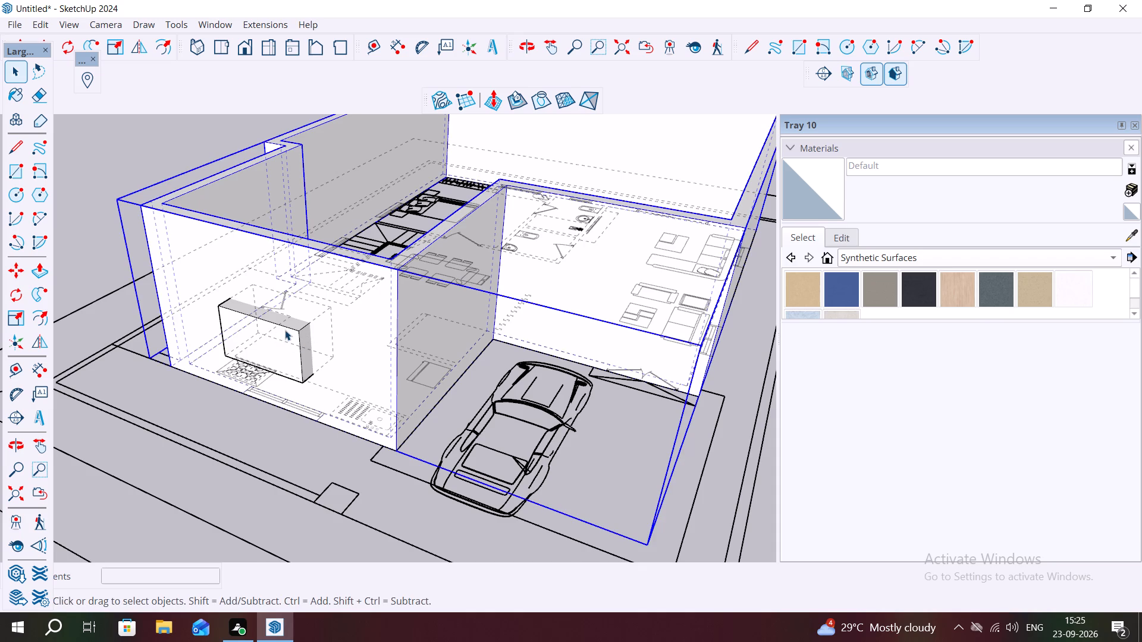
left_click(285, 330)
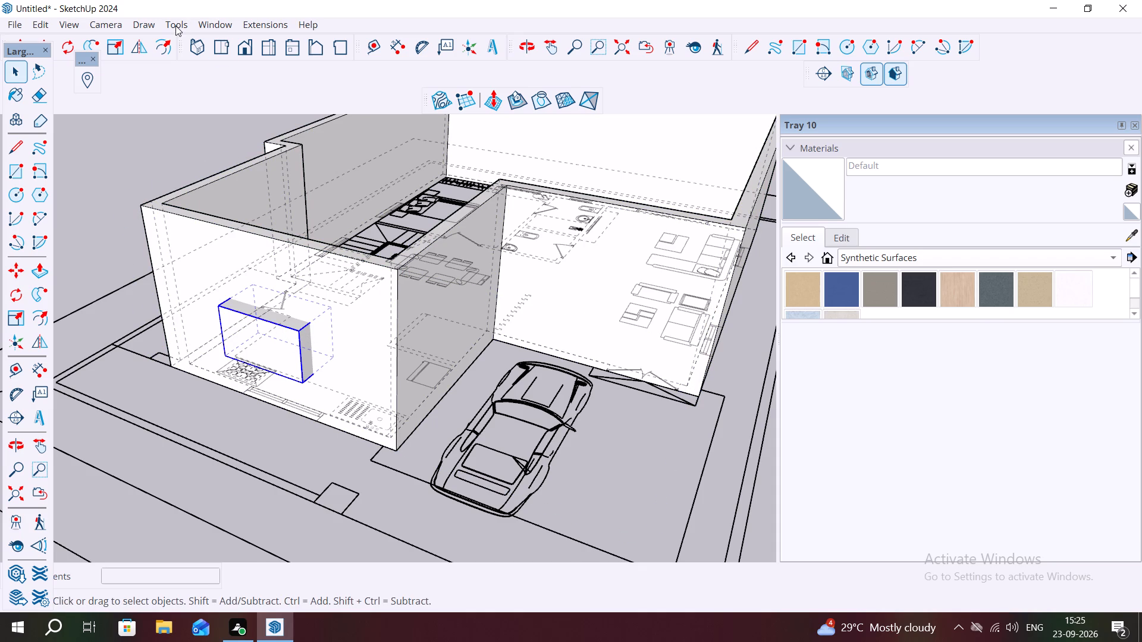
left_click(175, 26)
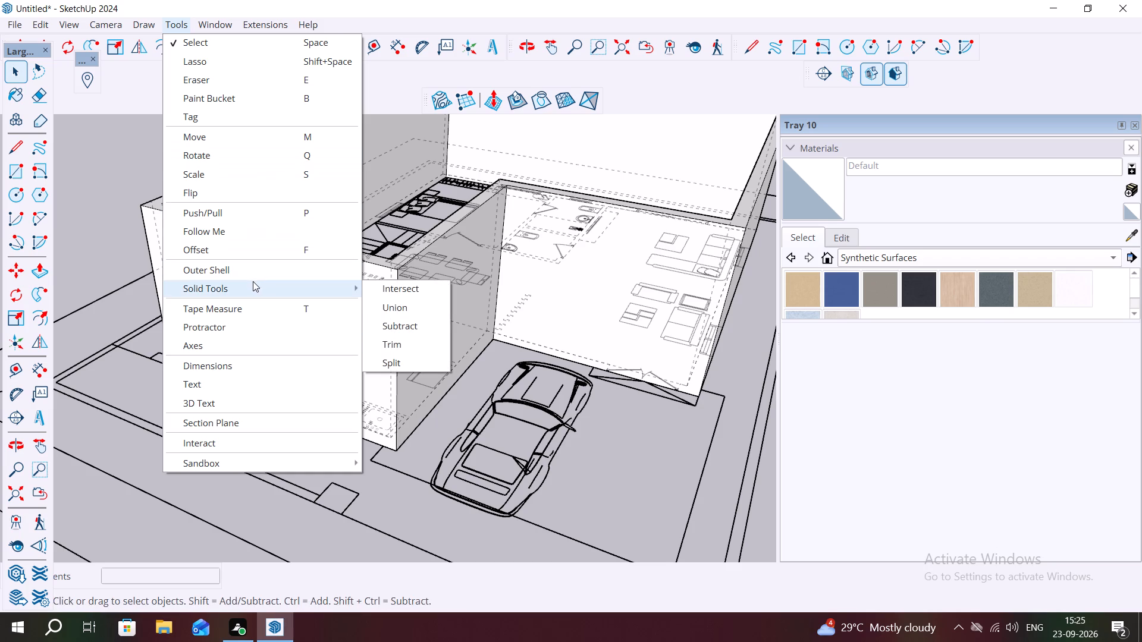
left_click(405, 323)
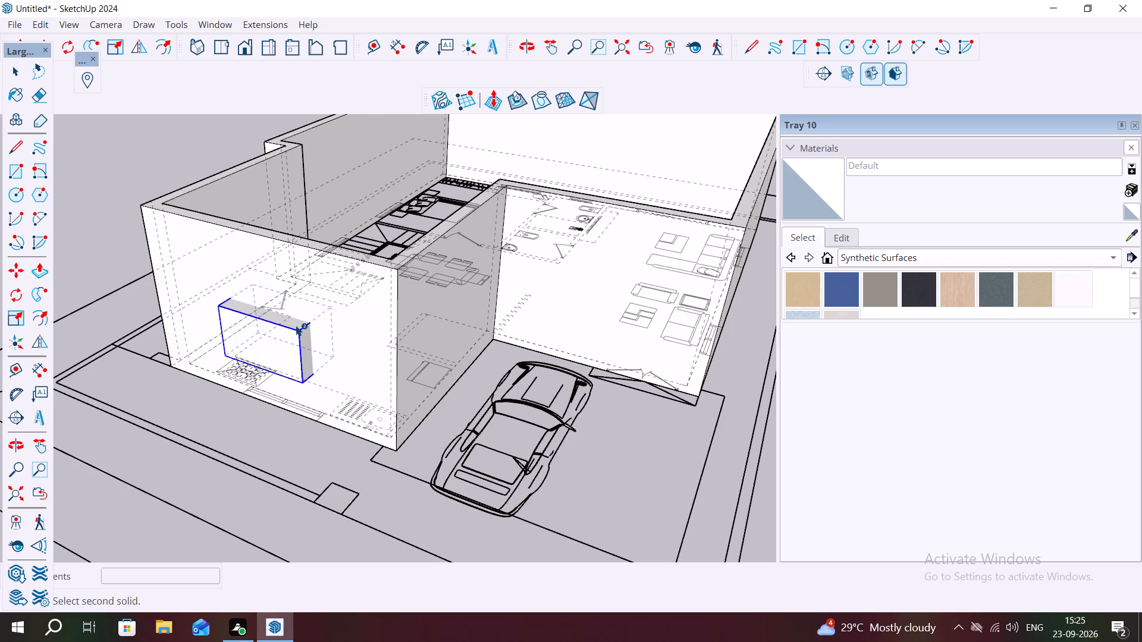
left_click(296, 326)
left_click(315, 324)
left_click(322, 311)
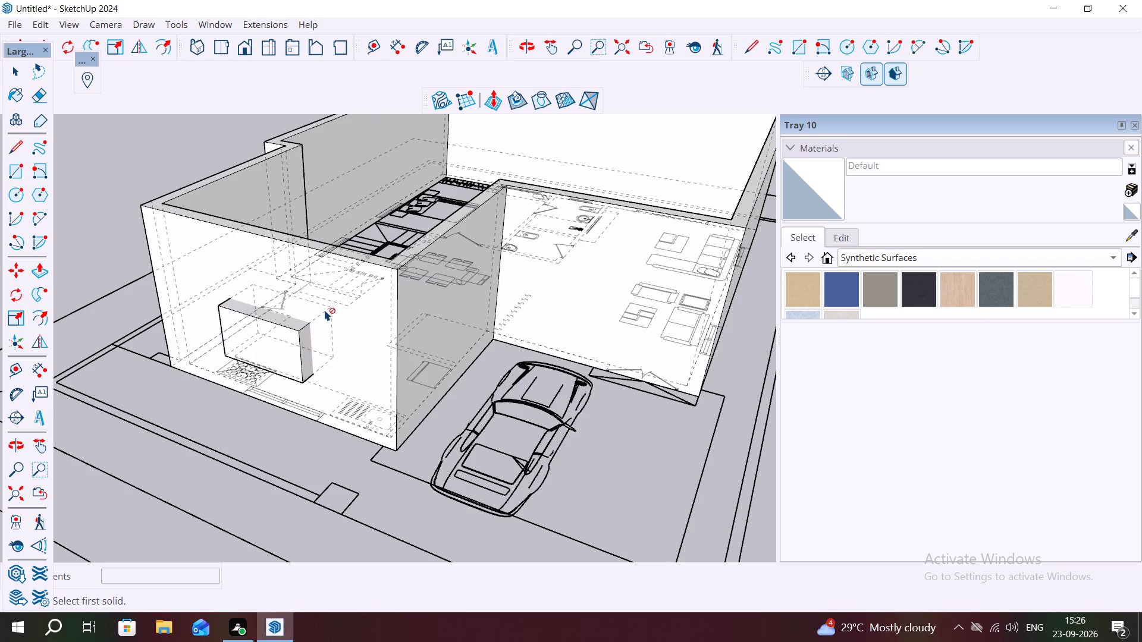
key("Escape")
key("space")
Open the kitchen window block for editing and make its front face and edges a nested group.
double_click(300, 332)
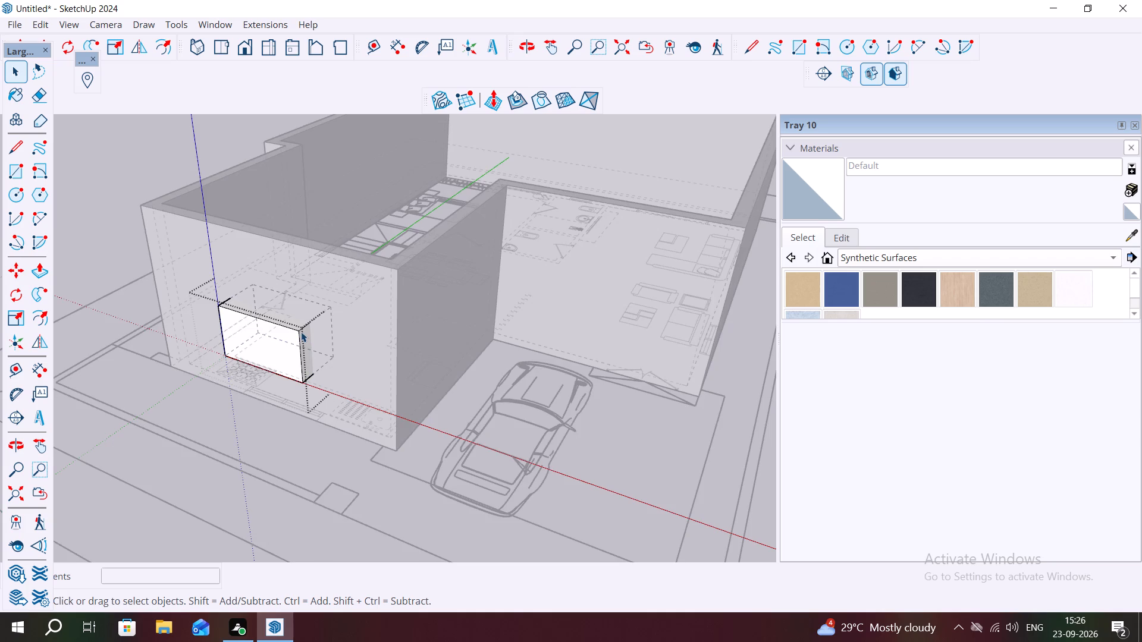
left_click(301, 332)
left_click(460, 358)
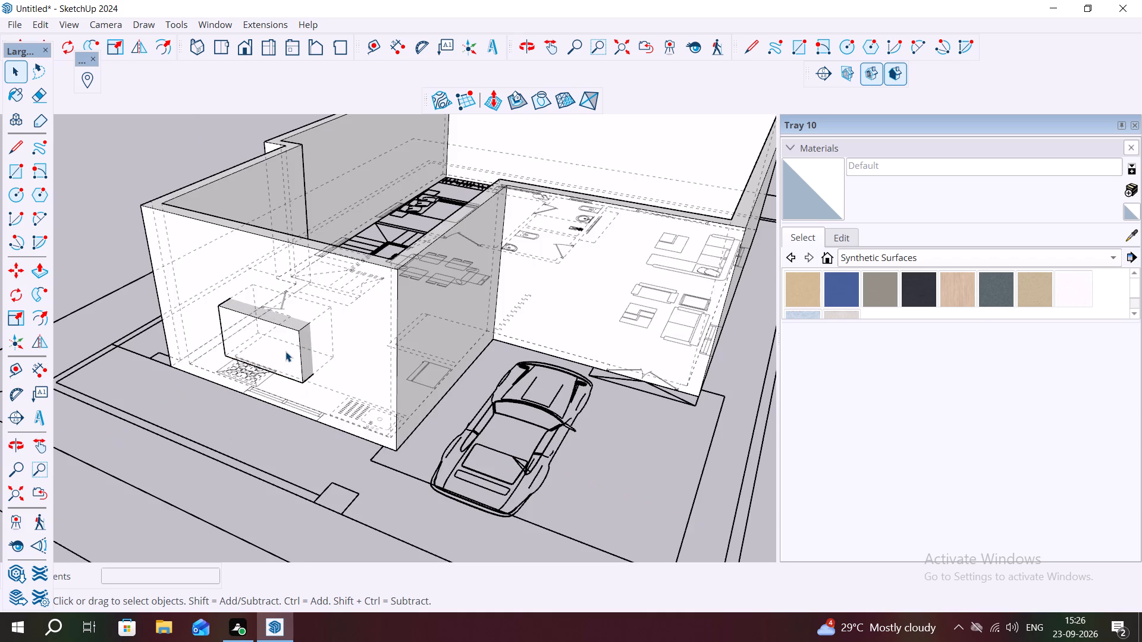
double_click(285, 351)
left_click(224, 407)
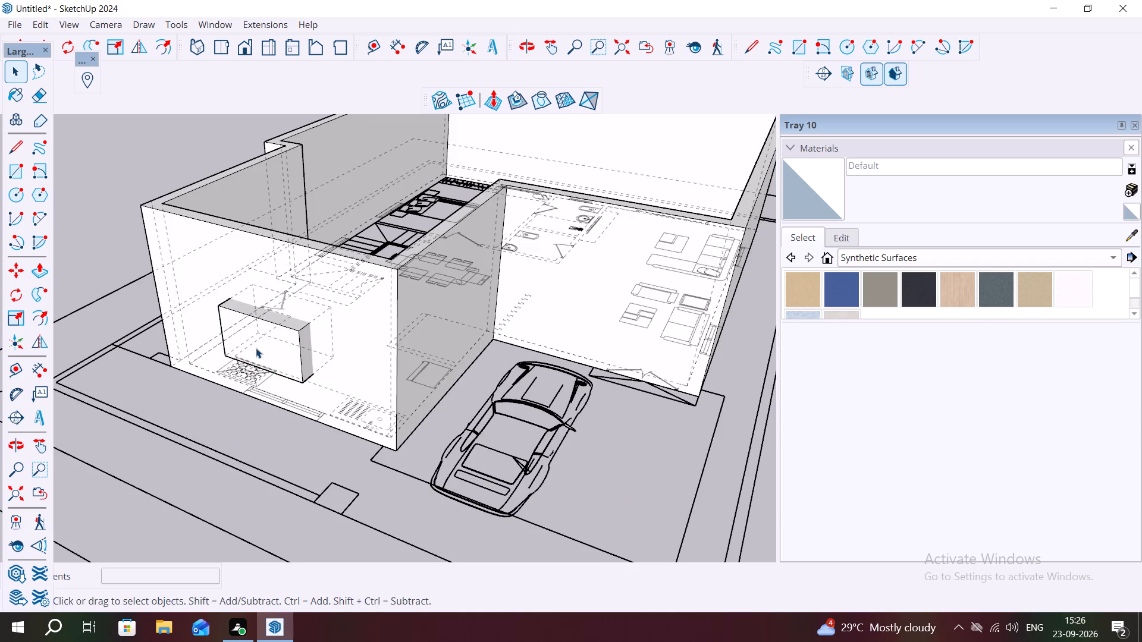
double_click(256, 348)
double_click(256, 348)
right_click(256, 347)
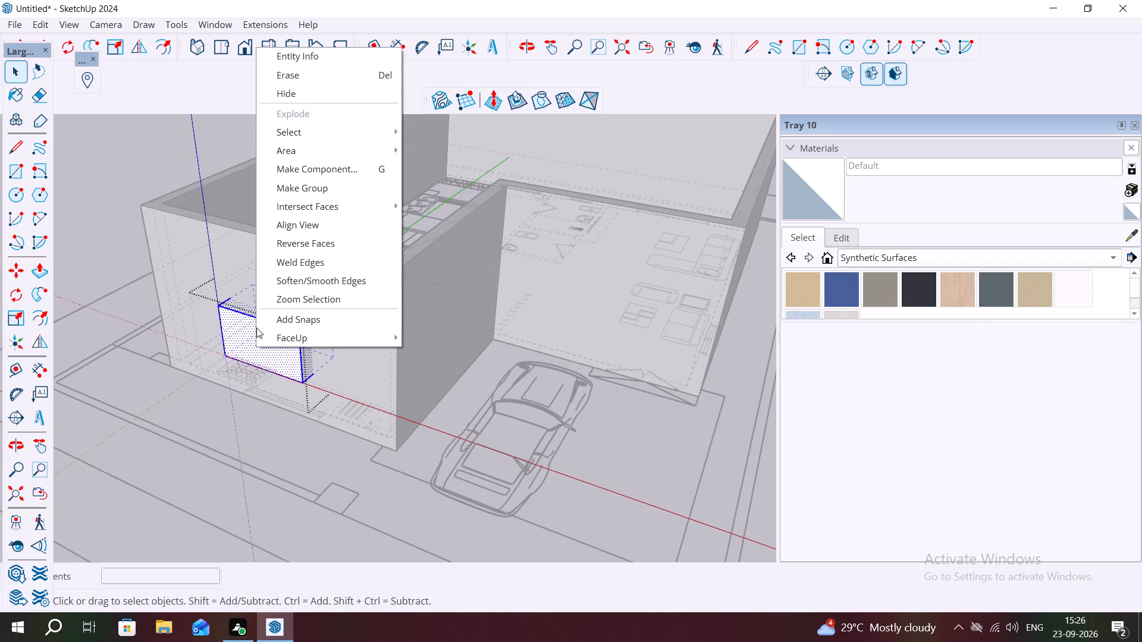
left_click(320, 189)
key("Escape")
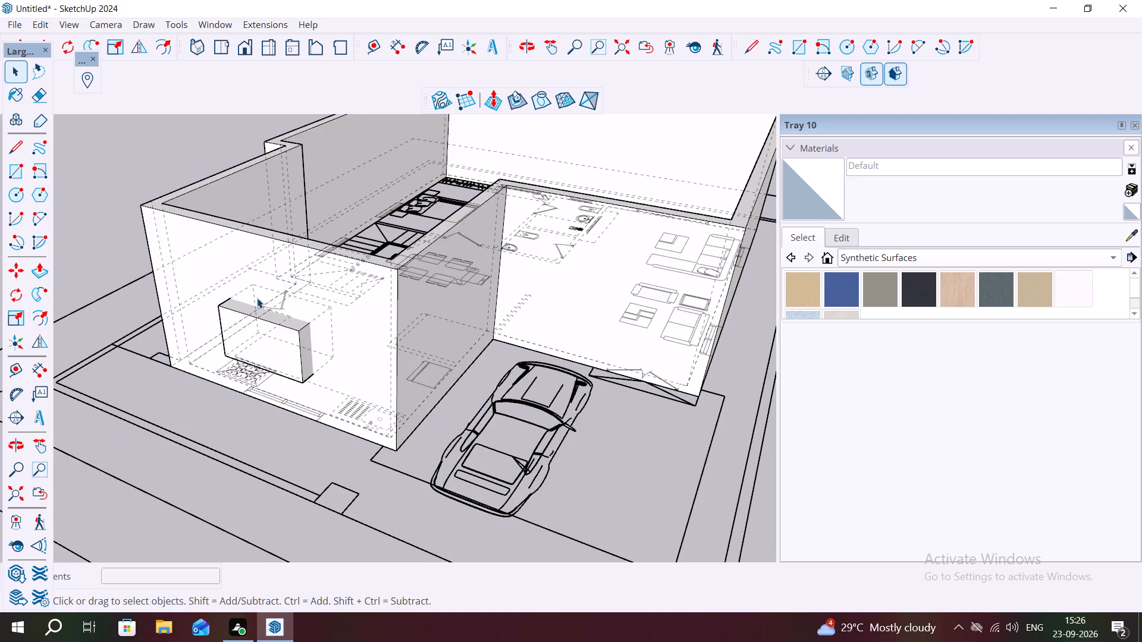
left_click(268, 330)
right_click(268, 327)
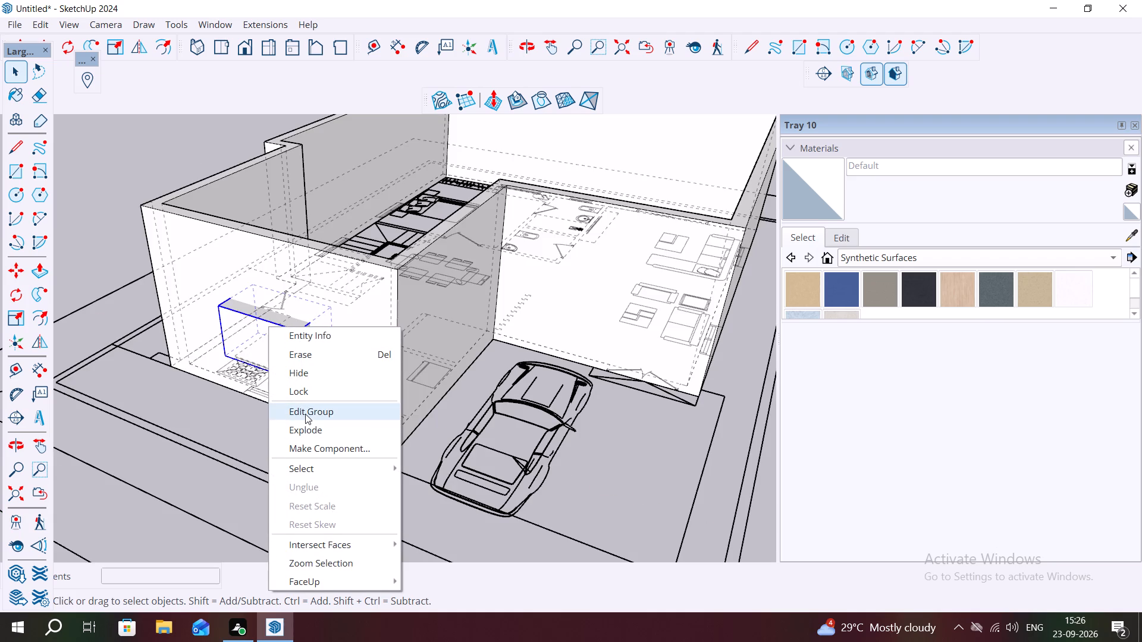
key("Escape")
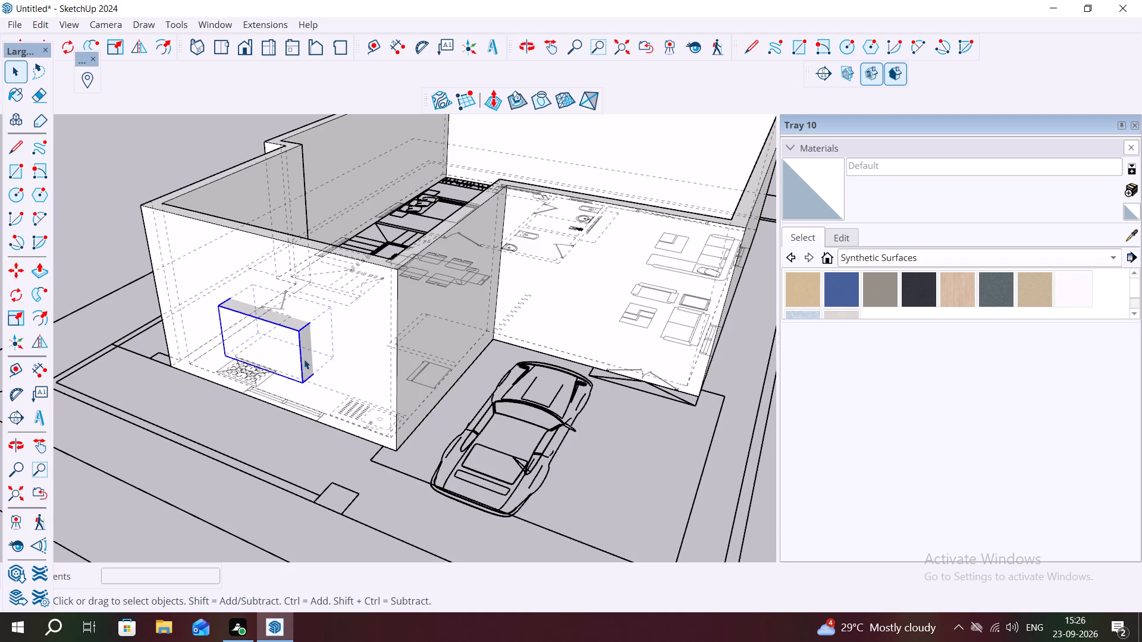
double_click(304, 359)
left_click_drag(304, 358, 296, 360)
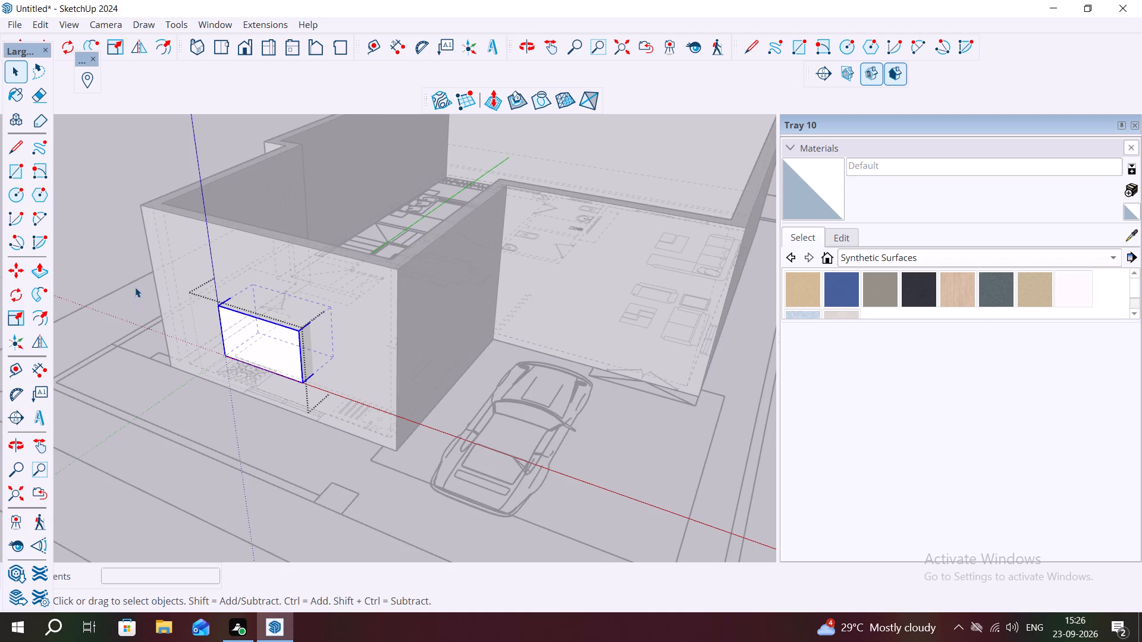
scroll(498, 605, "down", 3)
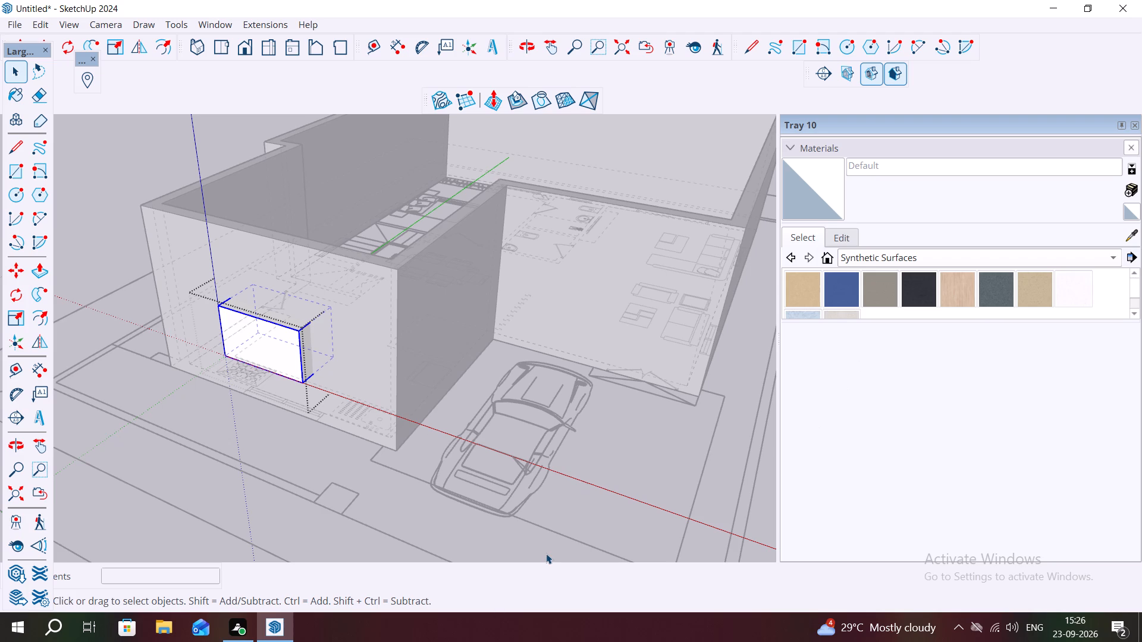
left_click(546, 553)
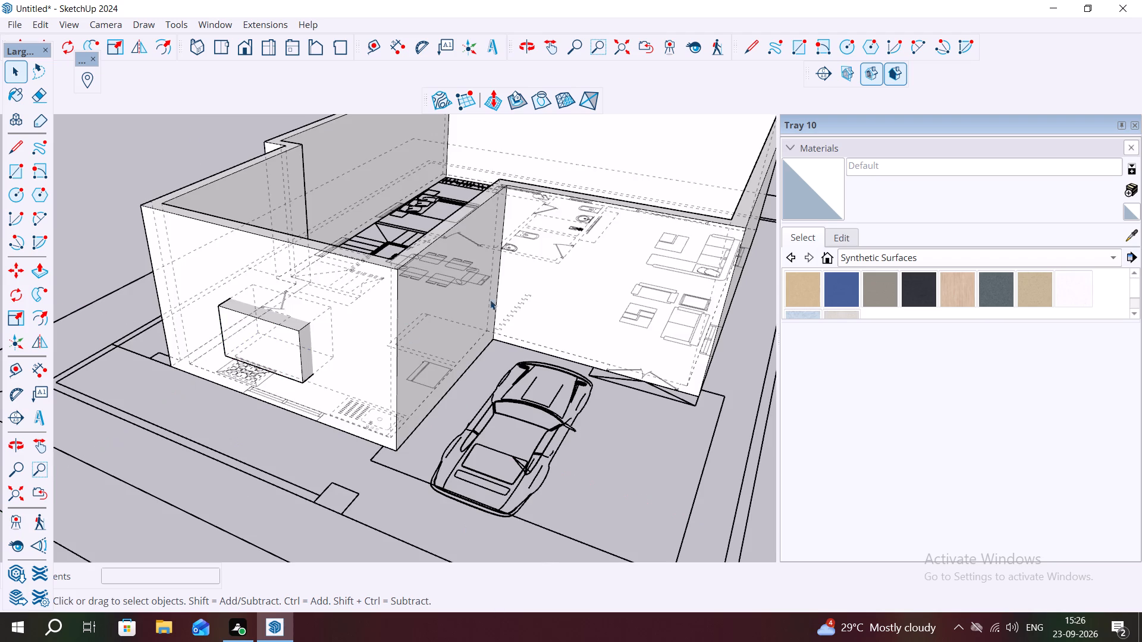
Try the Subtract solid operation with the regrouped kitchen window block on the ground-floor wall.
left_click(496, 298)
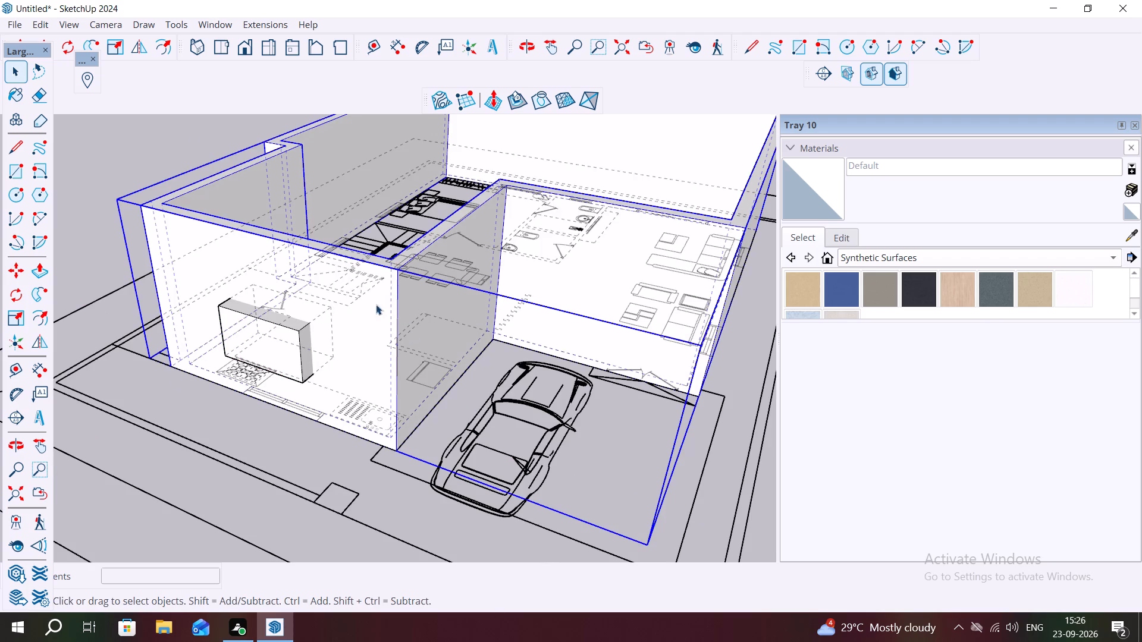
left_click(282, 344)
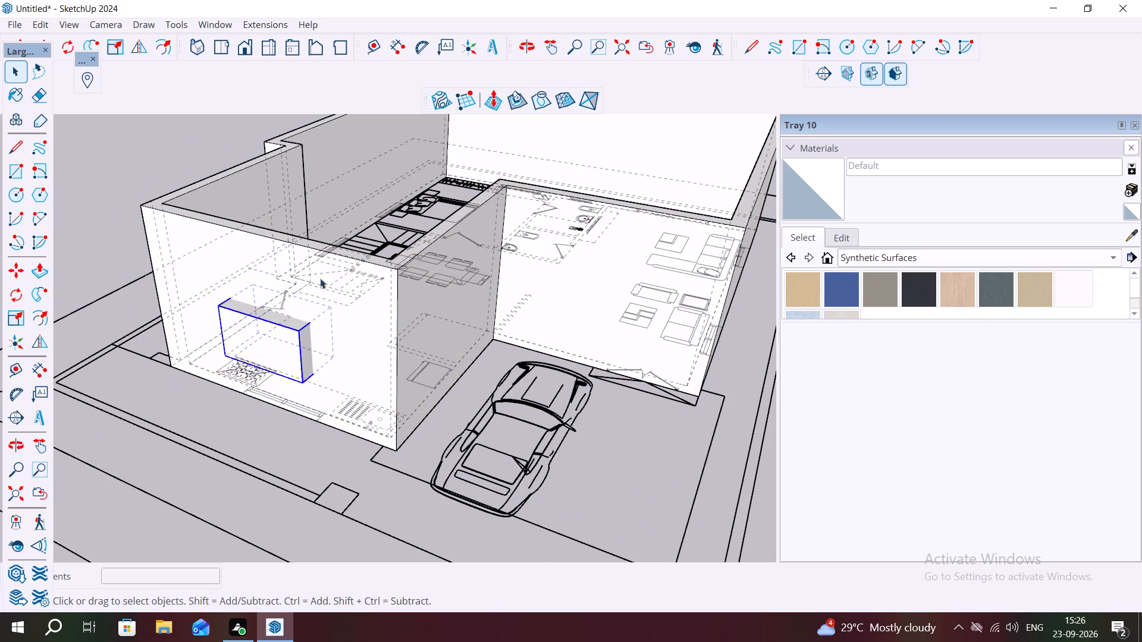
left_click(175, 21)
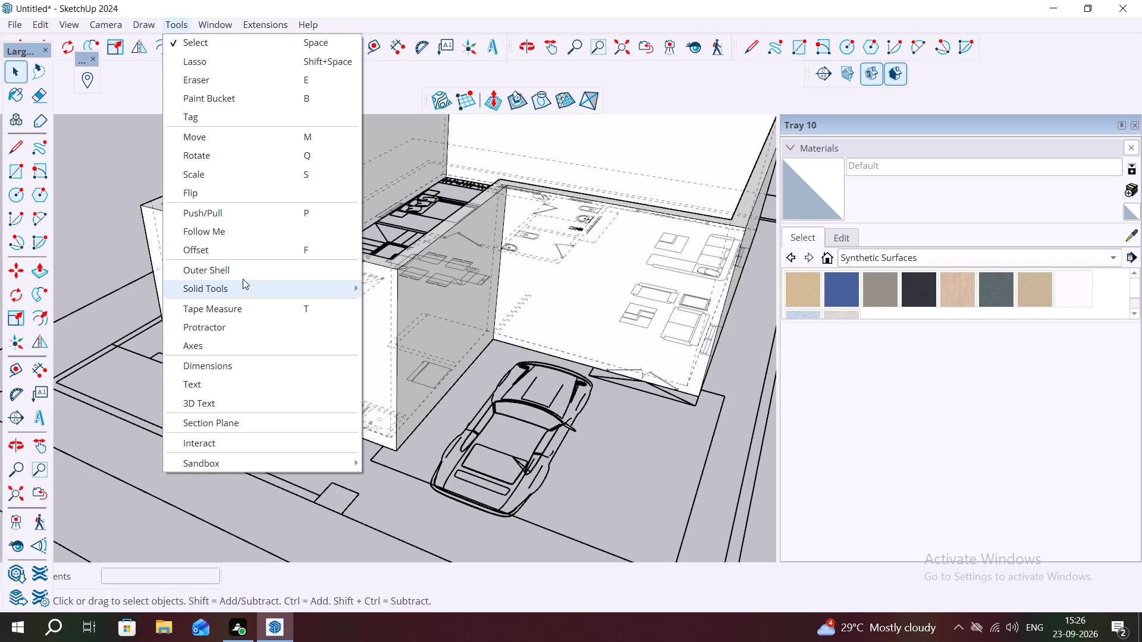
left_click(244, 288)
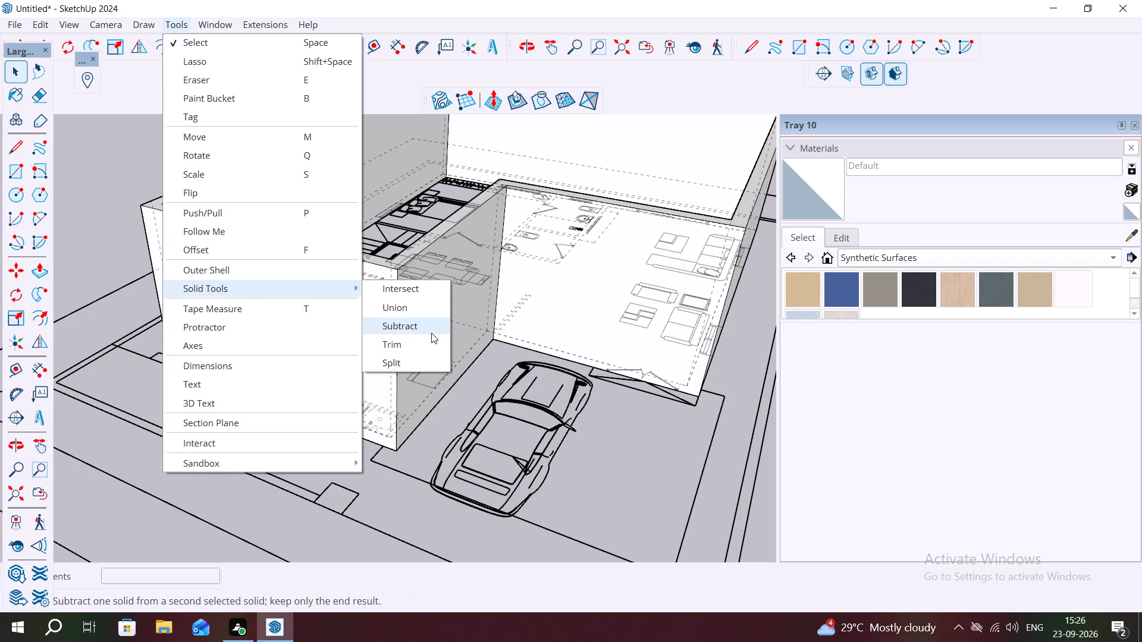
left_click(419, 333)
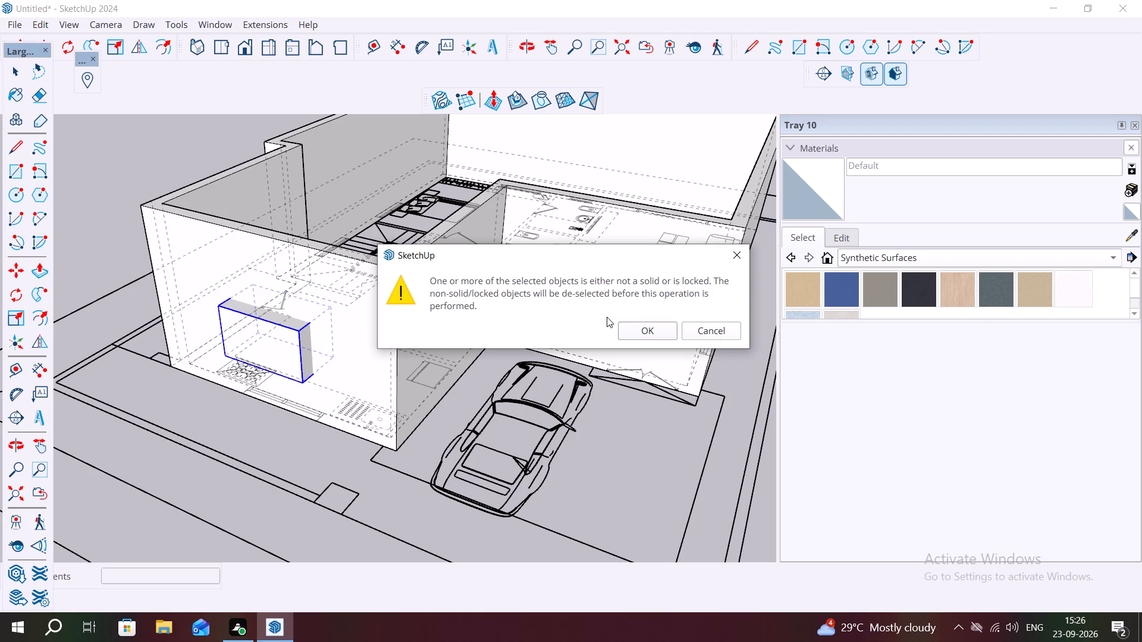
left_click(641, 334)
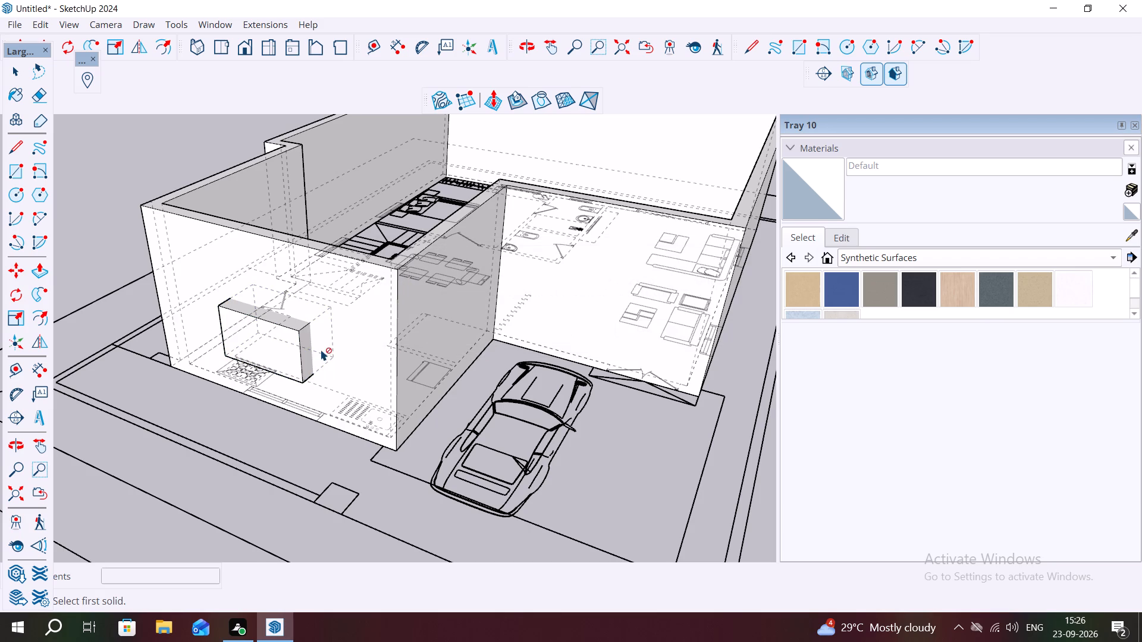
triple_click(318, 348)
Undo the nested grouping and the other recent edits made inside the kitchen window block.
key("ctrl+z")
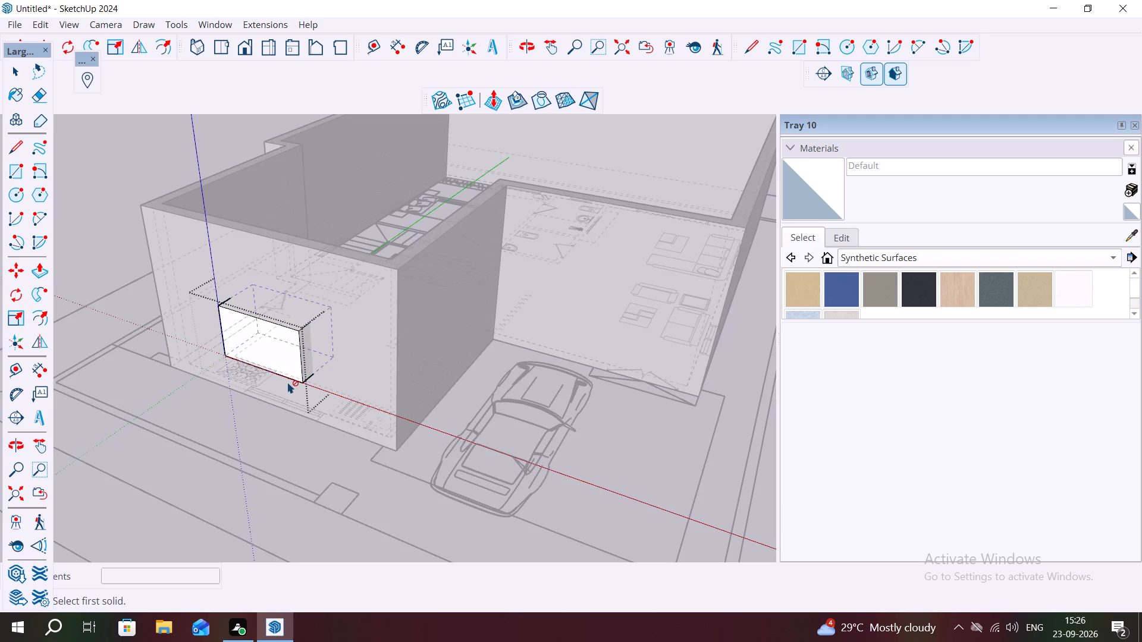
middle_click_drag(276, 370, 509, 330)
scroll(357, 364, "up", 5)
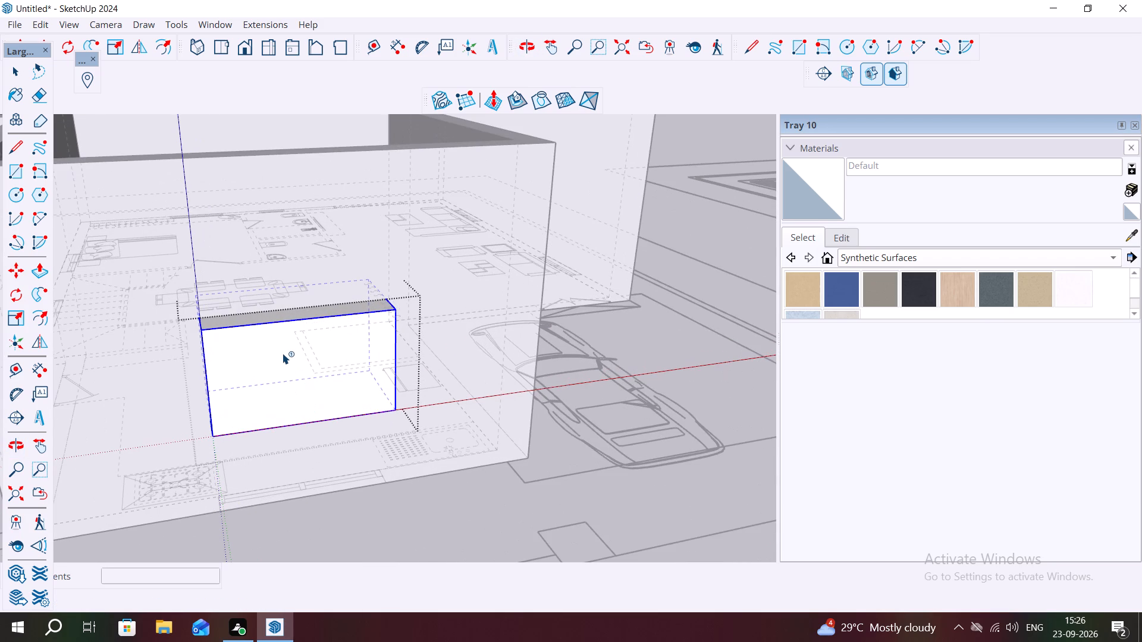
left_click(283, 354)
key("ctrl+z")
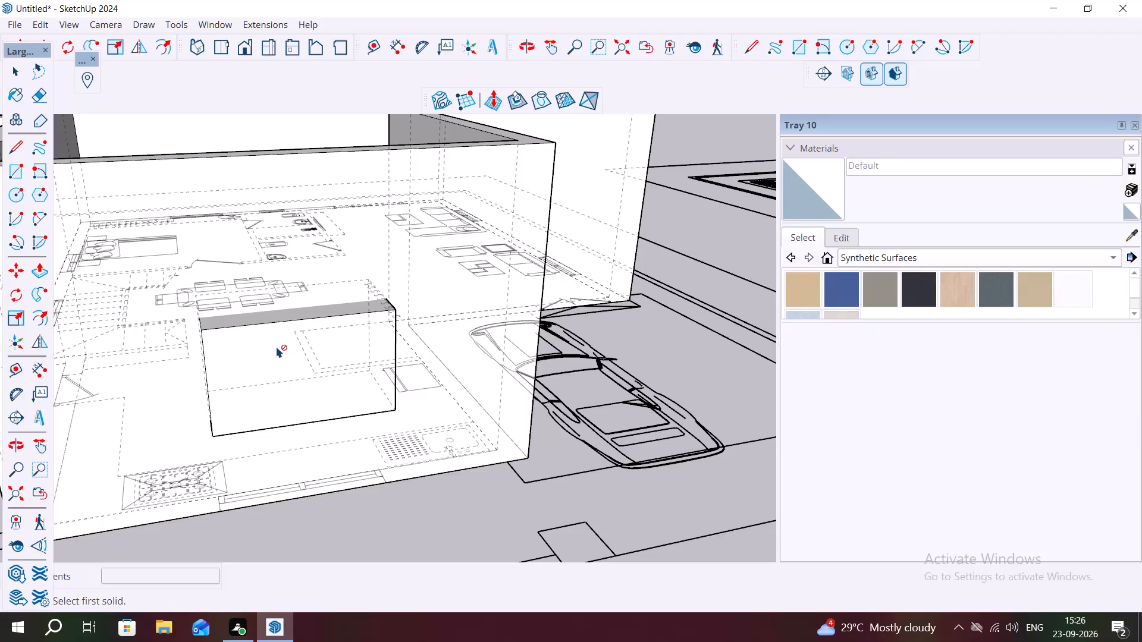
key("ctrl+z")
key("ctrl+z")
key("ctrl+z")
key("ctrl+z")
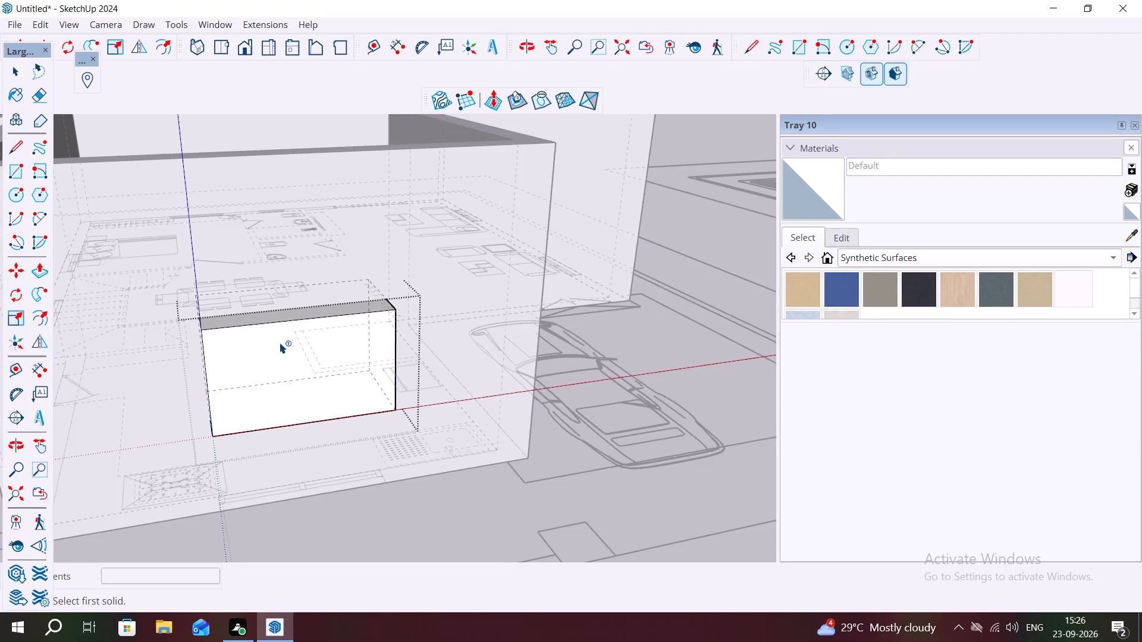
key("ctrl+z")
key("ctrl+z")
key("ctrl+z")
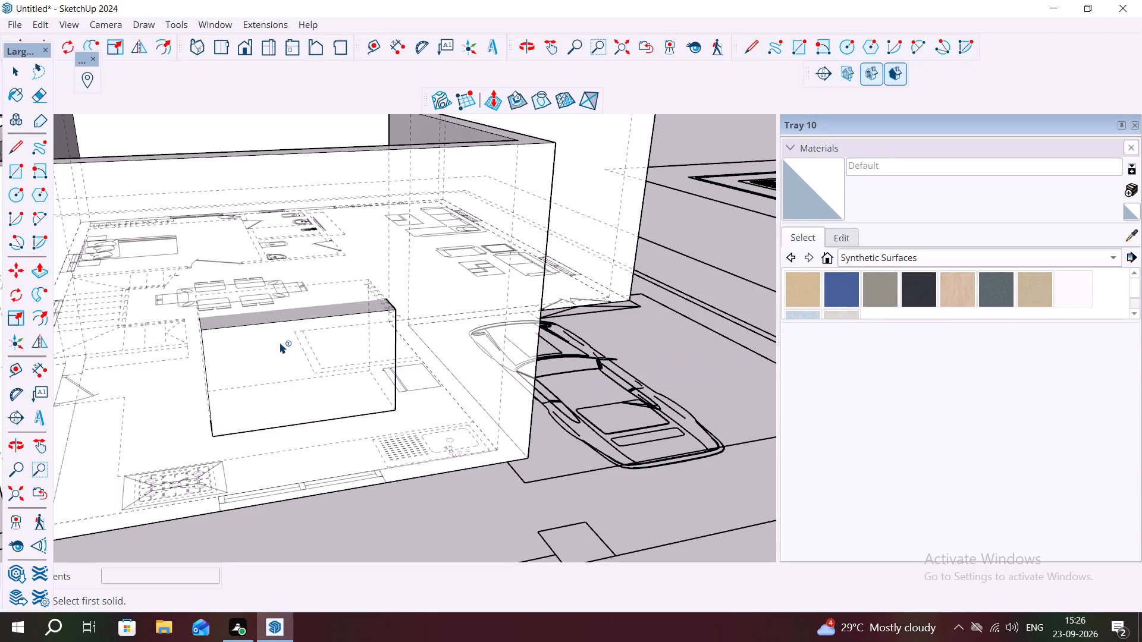
Undo the raising of the kitchen window block above the floor plan.
key("ctrl+z")
key("ctrl+z")
key("ctrl+z")
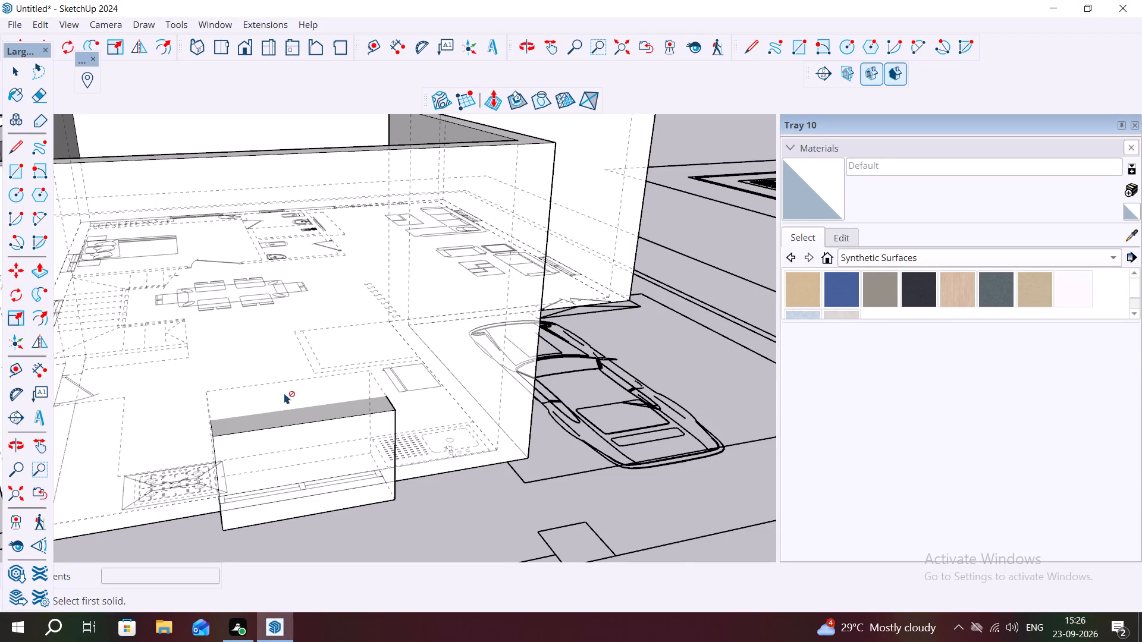
key("Escape")
key("space")
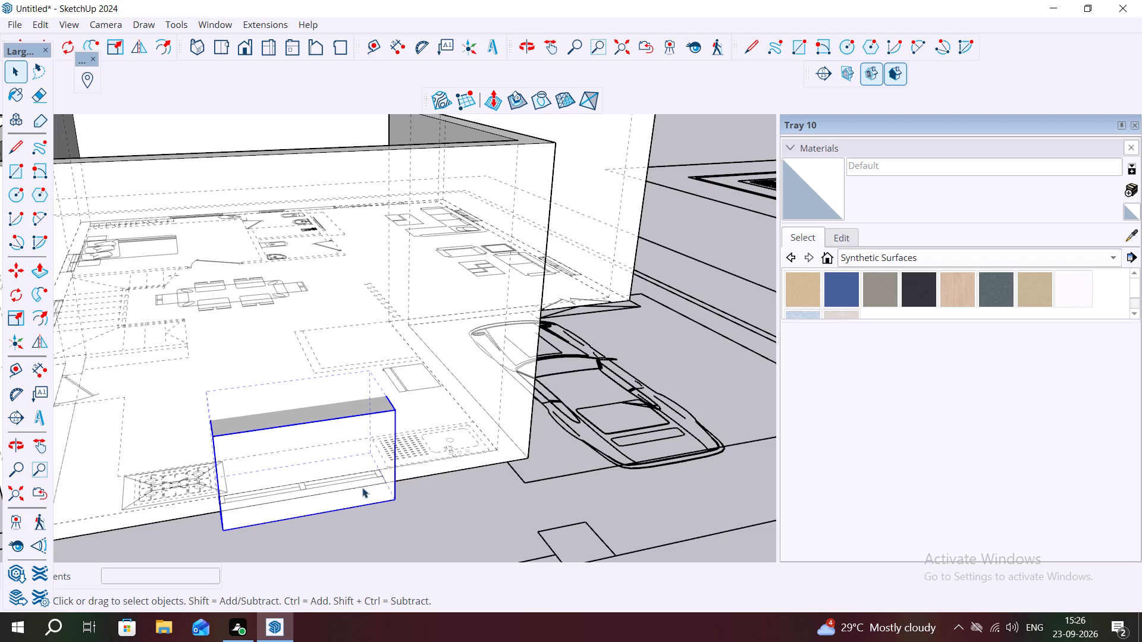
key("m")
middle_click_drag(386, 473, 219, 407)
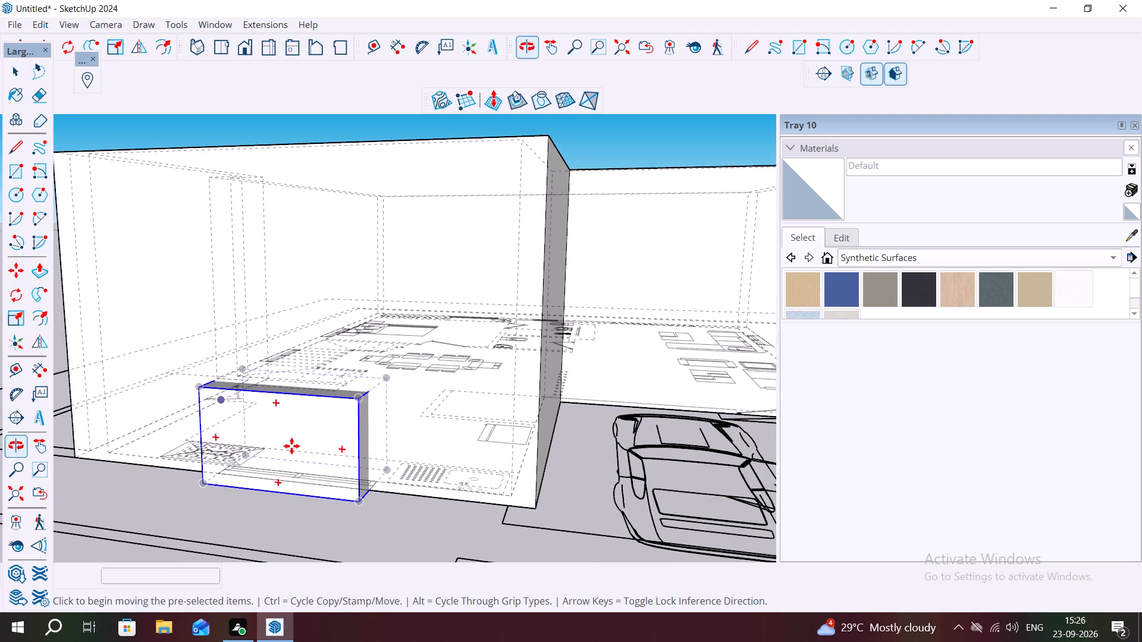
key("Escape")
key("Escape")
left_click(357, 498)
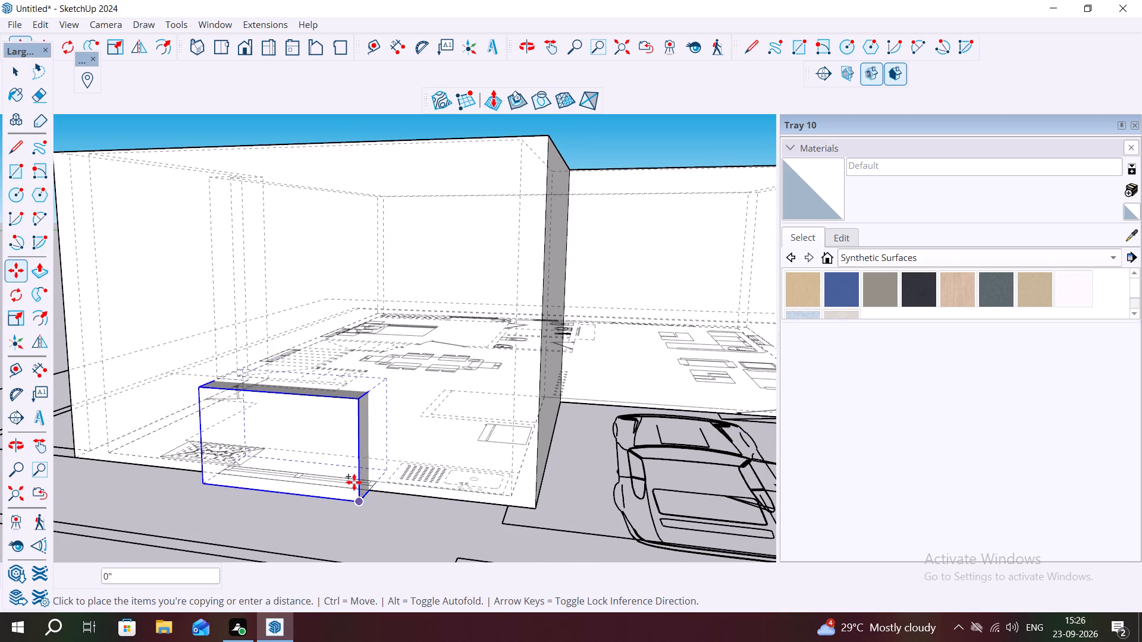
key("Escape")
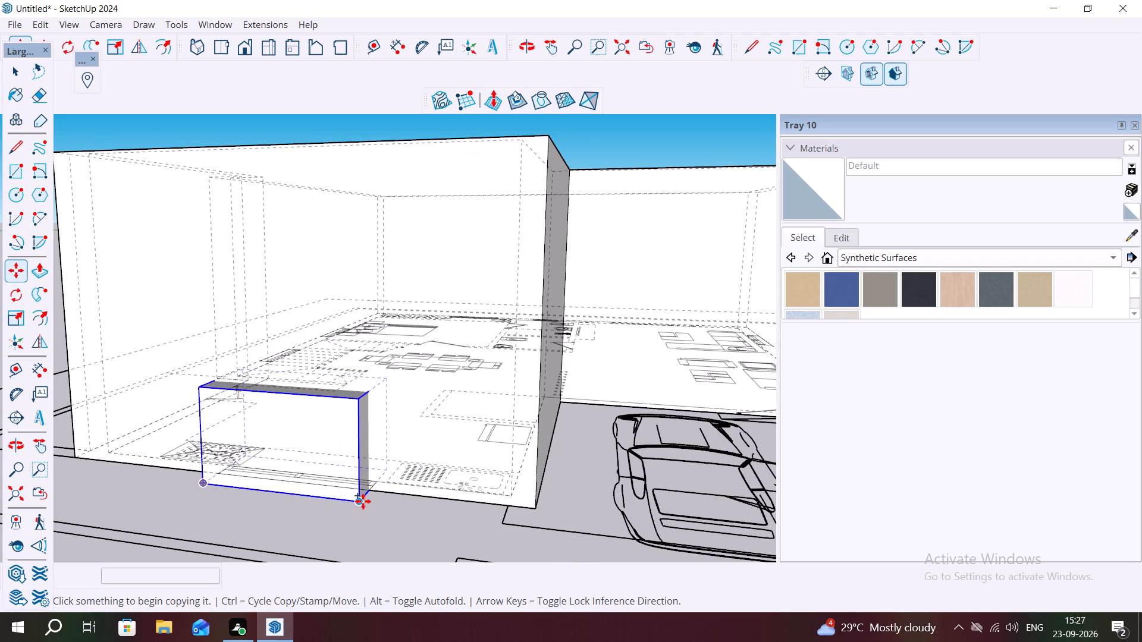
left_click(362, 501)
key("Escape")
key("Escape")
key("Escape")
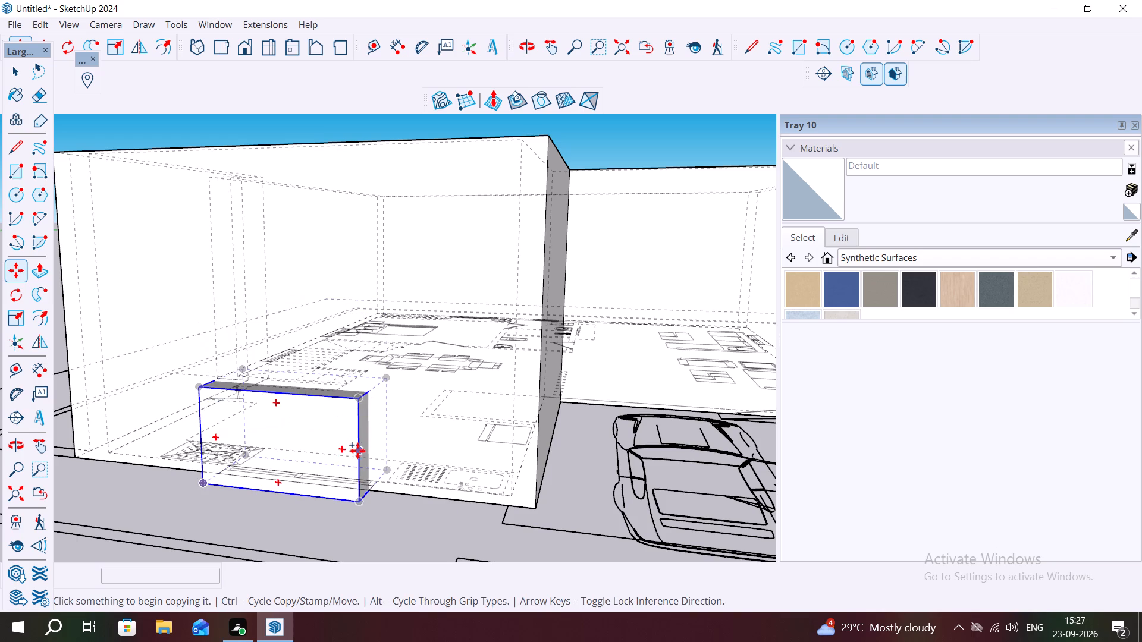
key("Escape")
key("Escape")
Undo the kitchen window block's grouping and extrusion, back to the flat rectangle on the wall line.
key("ctrl+z")
key("ctrl+z")
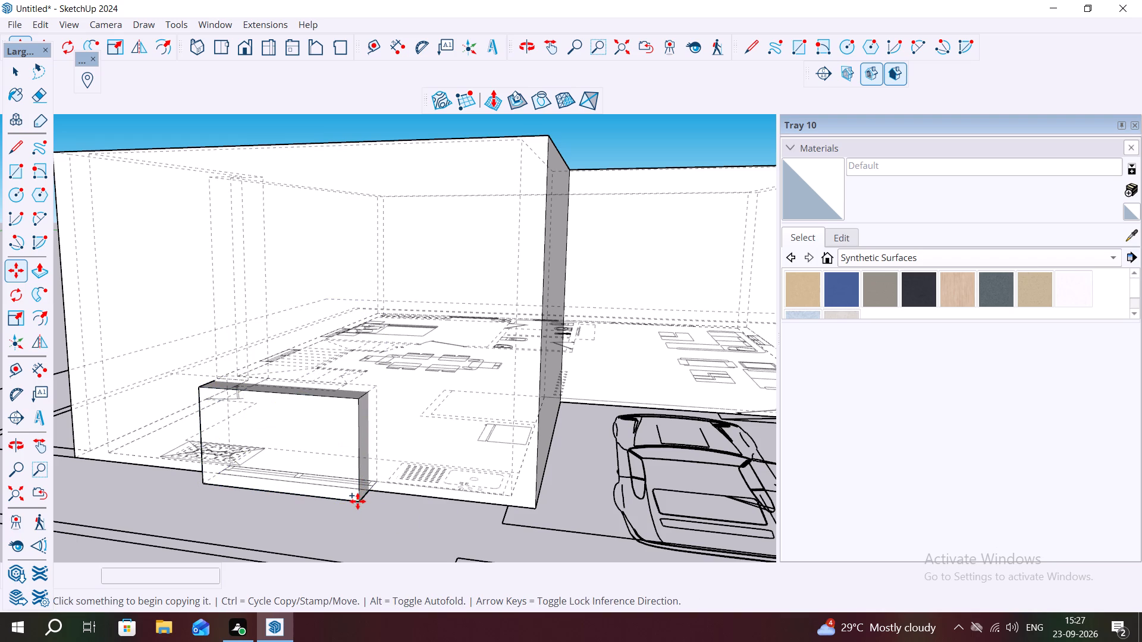
key("ctrl+z")
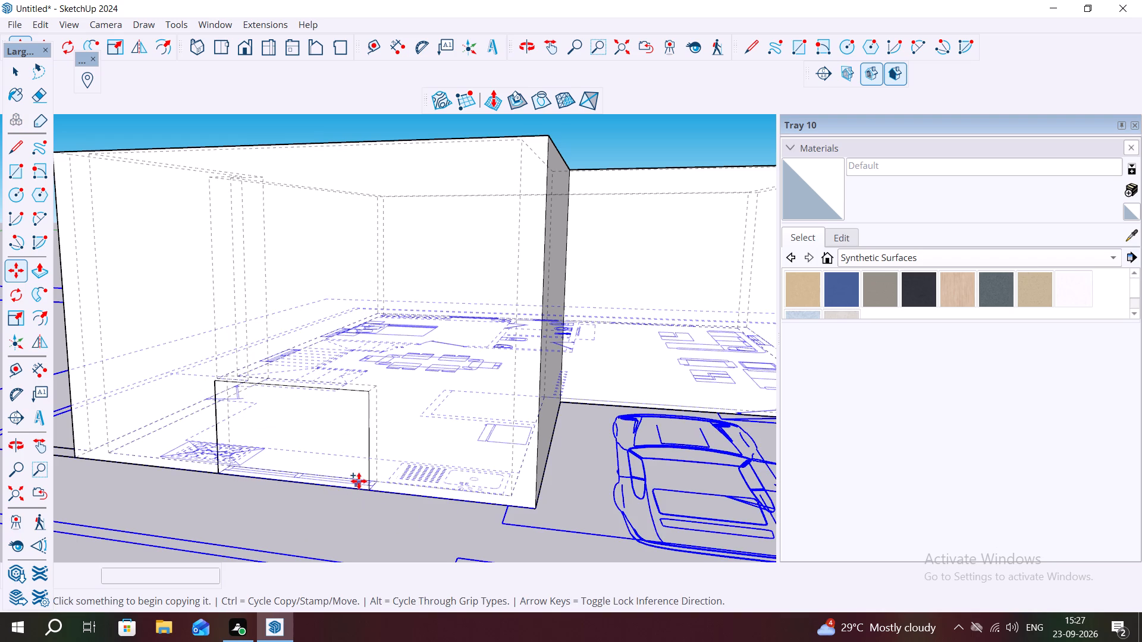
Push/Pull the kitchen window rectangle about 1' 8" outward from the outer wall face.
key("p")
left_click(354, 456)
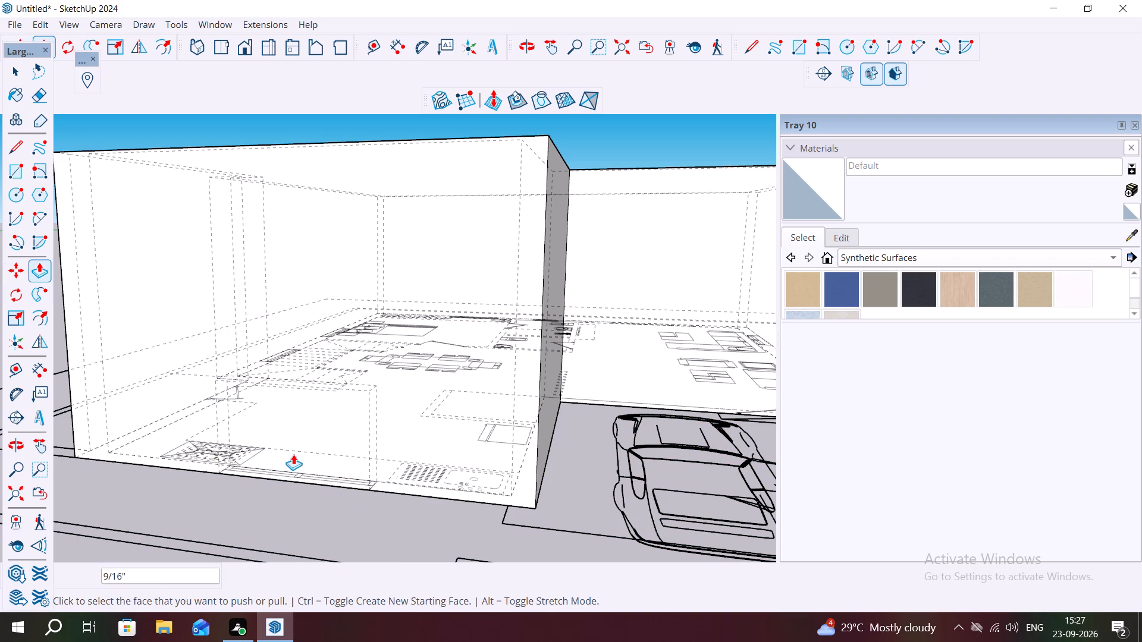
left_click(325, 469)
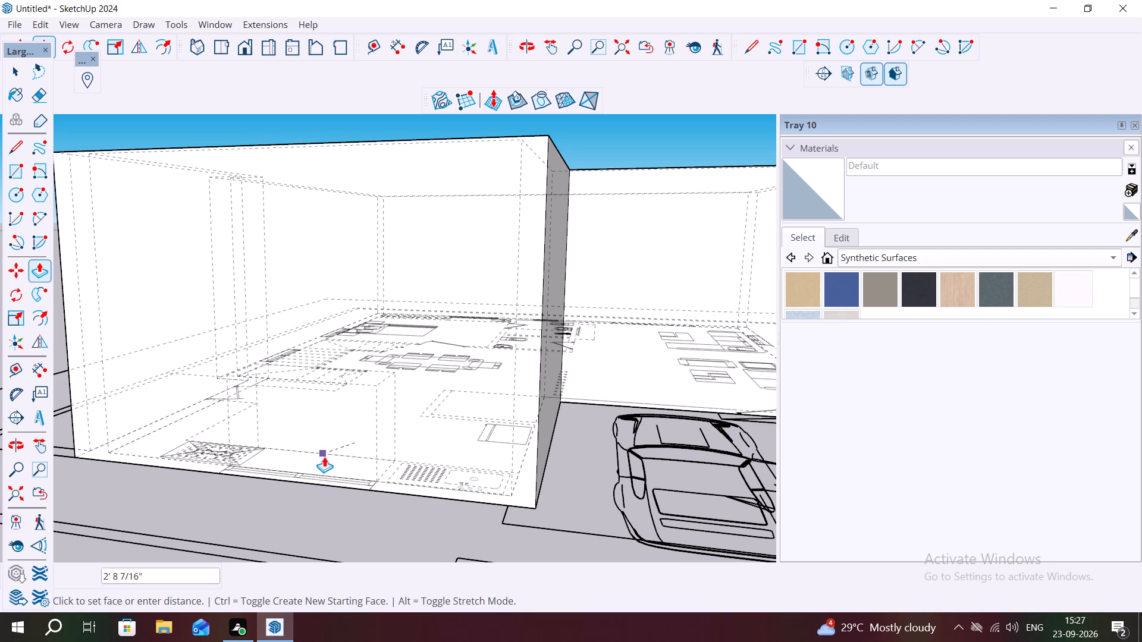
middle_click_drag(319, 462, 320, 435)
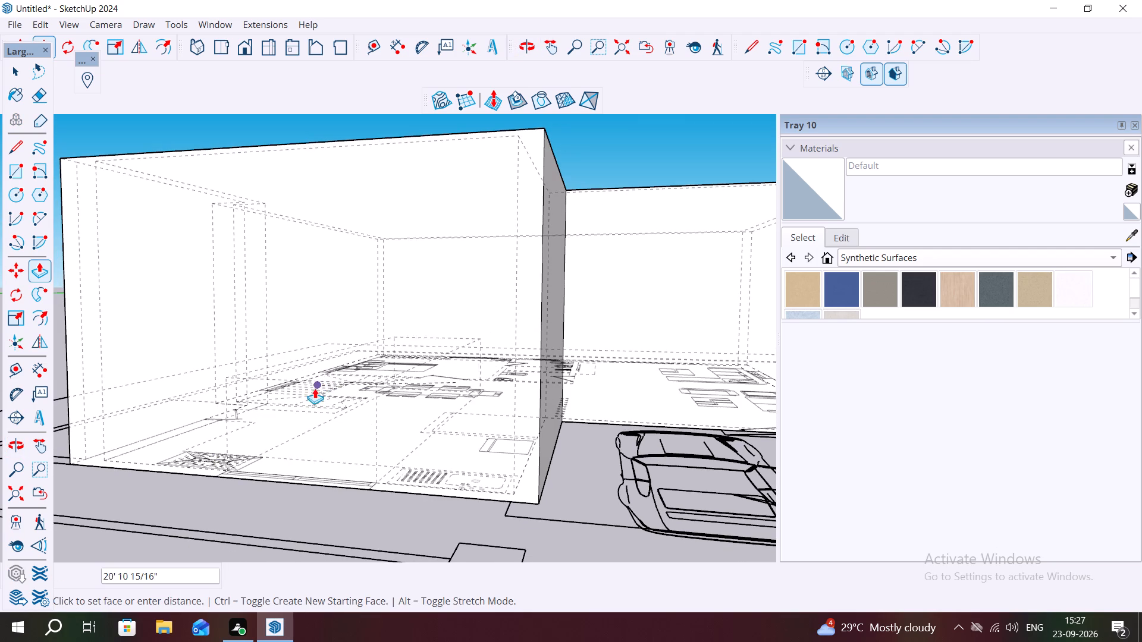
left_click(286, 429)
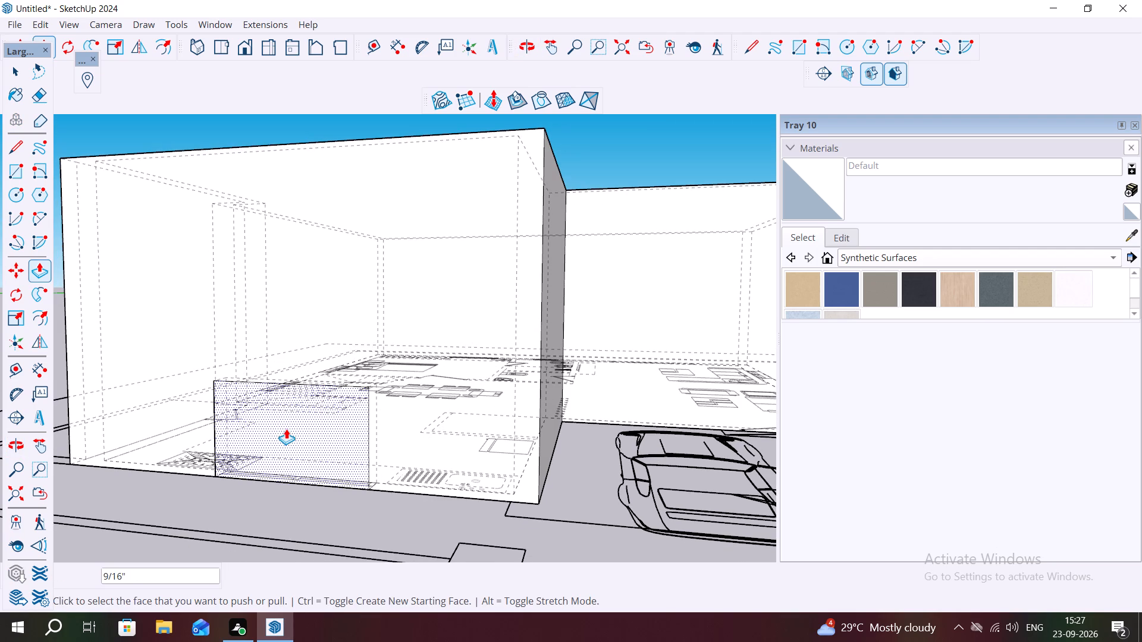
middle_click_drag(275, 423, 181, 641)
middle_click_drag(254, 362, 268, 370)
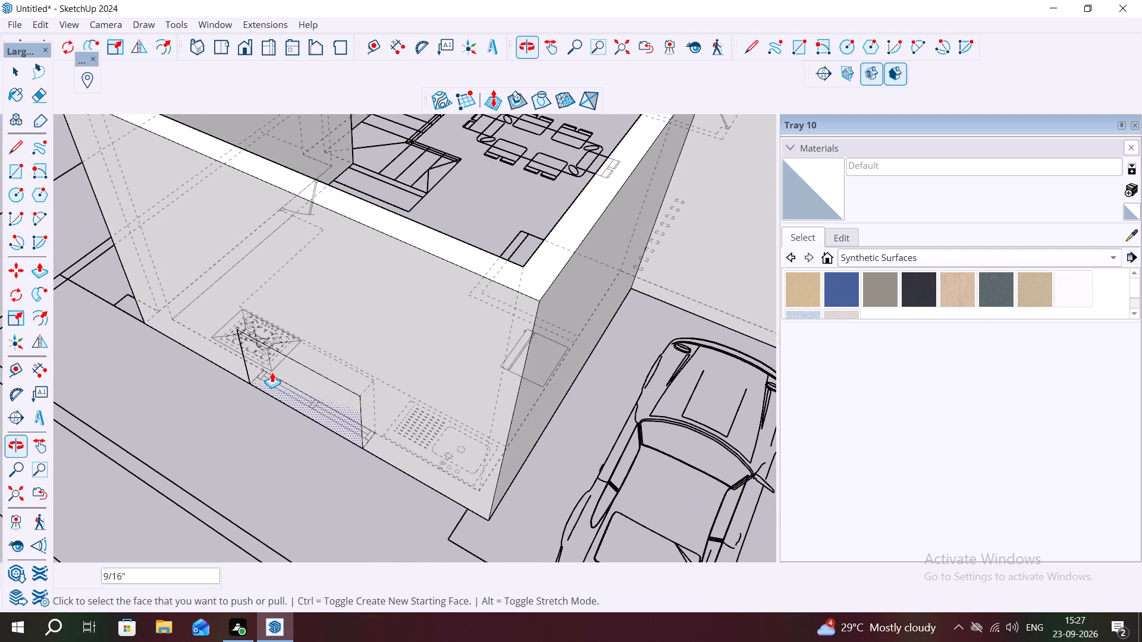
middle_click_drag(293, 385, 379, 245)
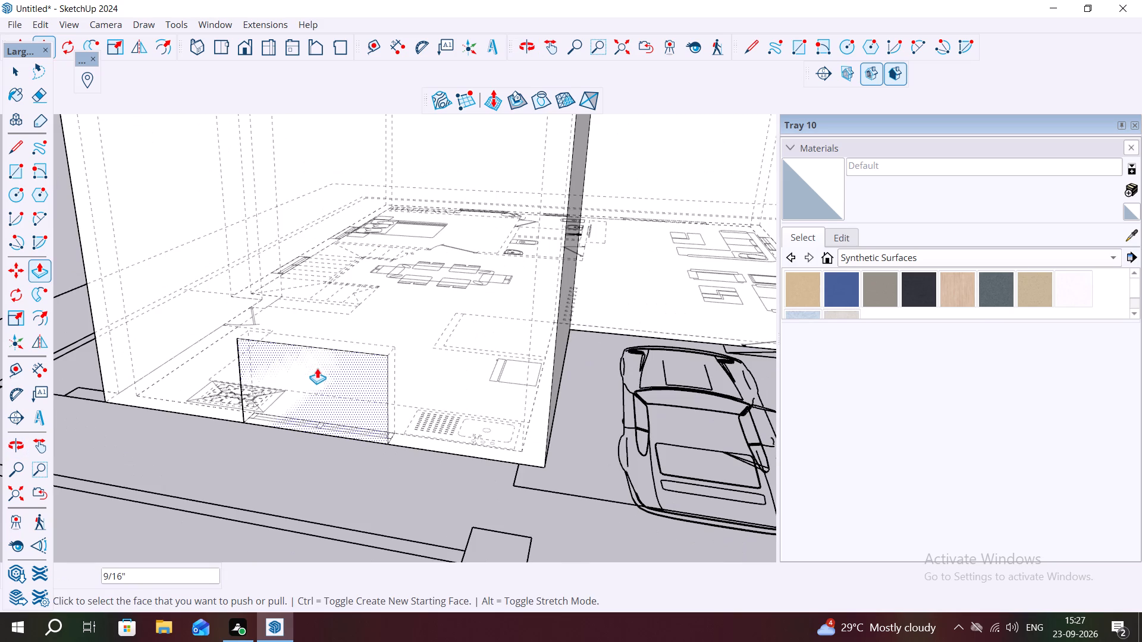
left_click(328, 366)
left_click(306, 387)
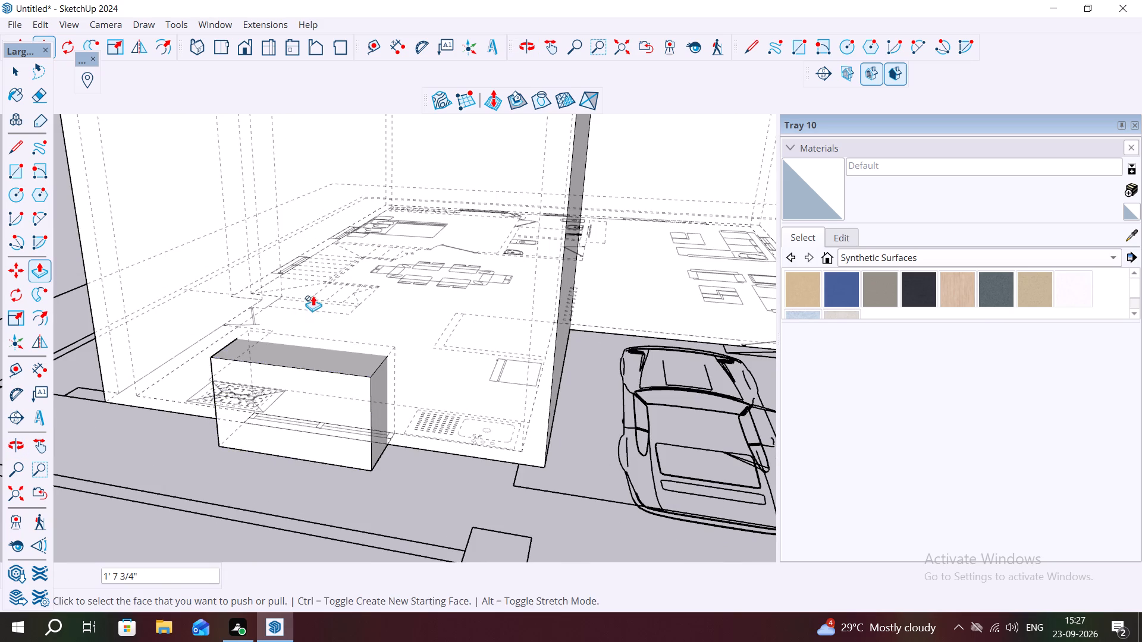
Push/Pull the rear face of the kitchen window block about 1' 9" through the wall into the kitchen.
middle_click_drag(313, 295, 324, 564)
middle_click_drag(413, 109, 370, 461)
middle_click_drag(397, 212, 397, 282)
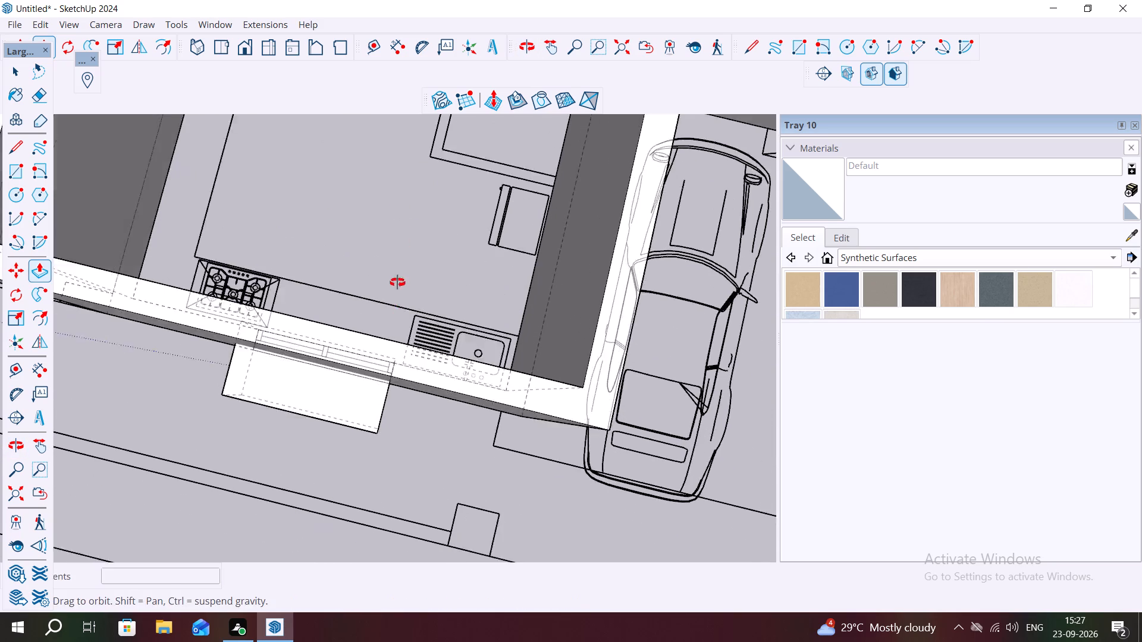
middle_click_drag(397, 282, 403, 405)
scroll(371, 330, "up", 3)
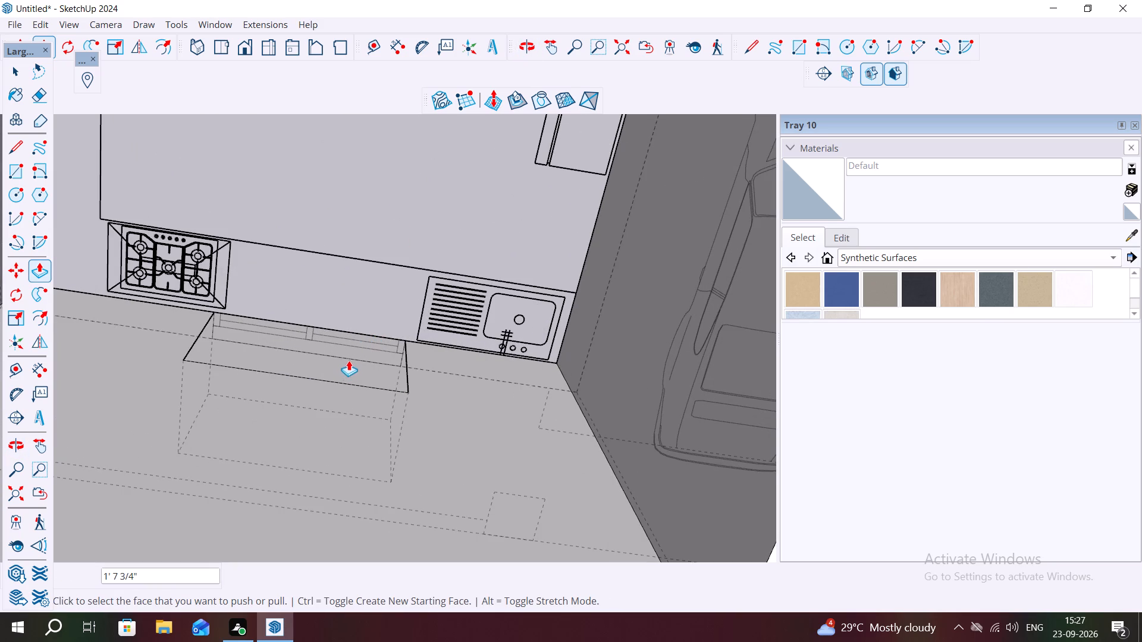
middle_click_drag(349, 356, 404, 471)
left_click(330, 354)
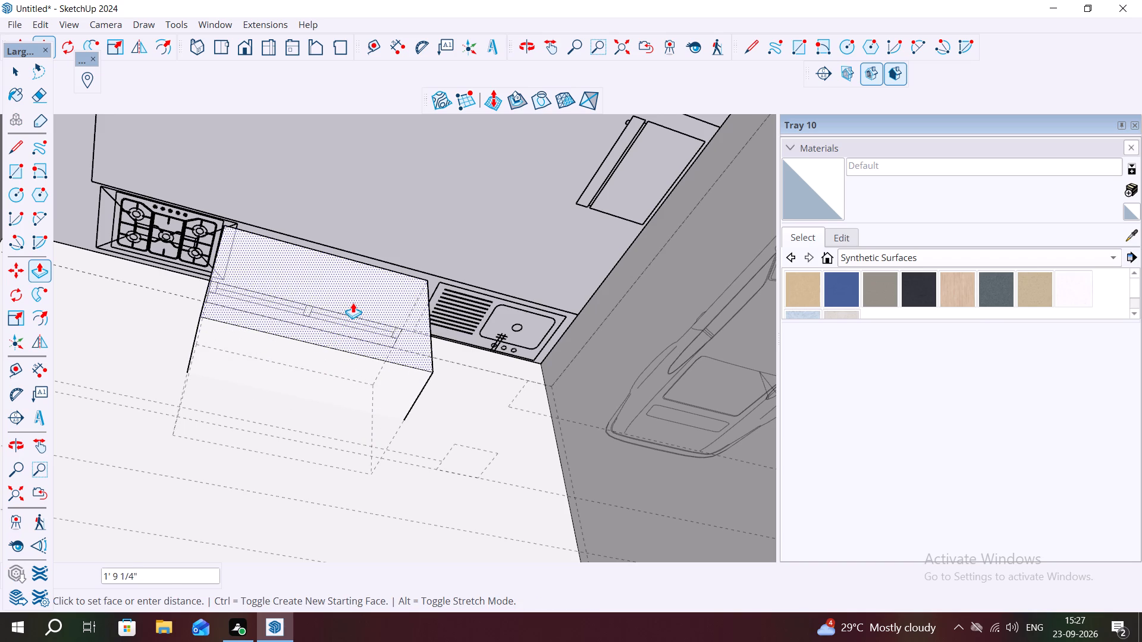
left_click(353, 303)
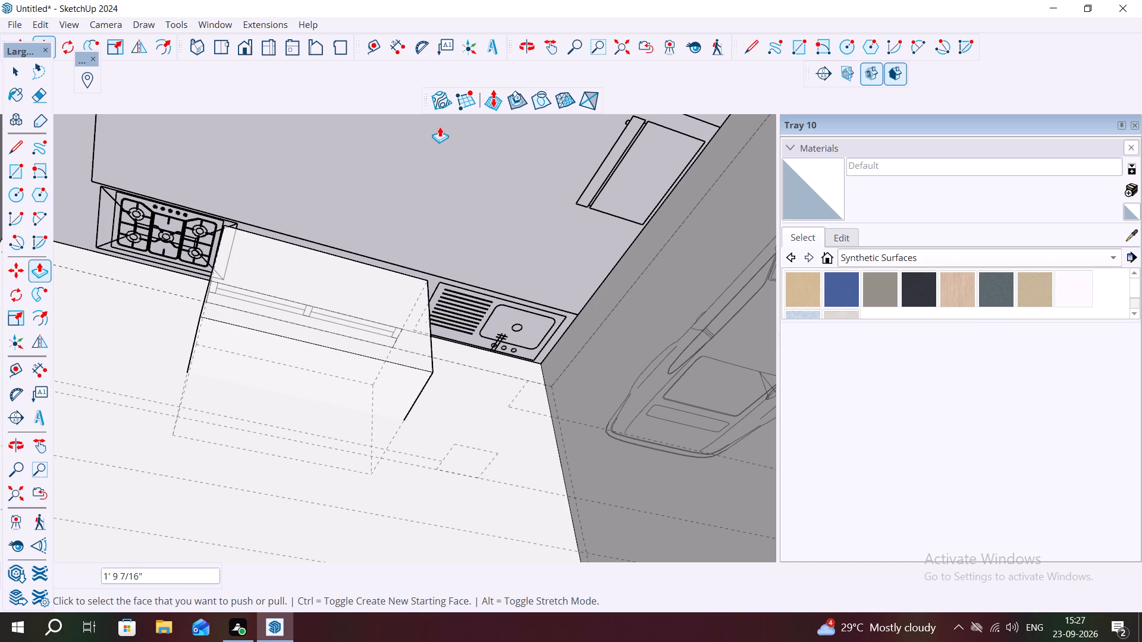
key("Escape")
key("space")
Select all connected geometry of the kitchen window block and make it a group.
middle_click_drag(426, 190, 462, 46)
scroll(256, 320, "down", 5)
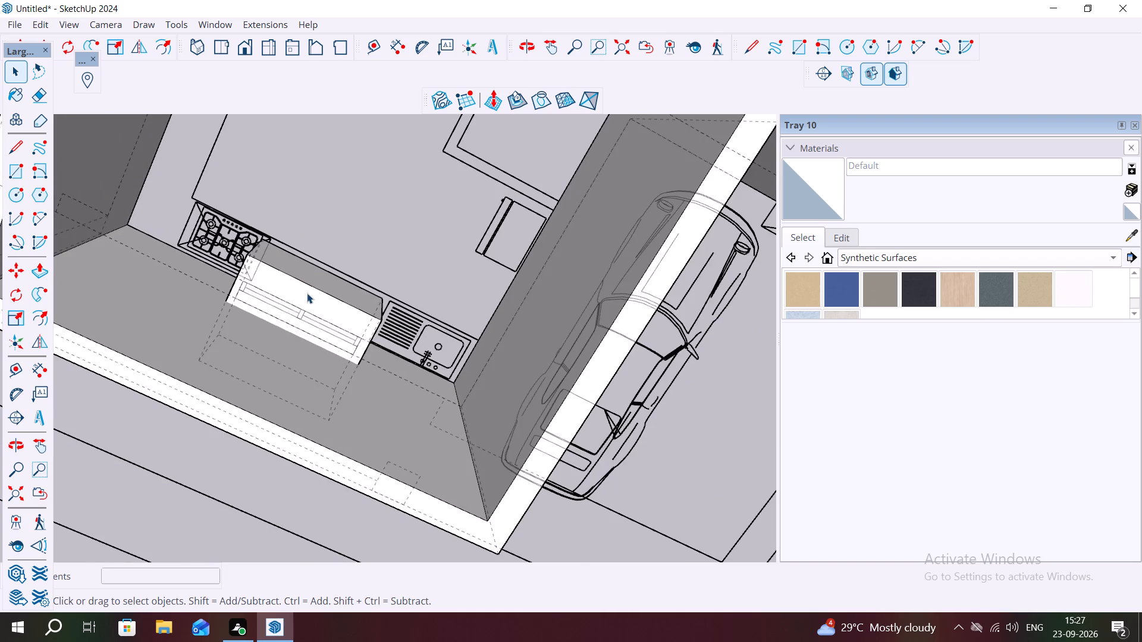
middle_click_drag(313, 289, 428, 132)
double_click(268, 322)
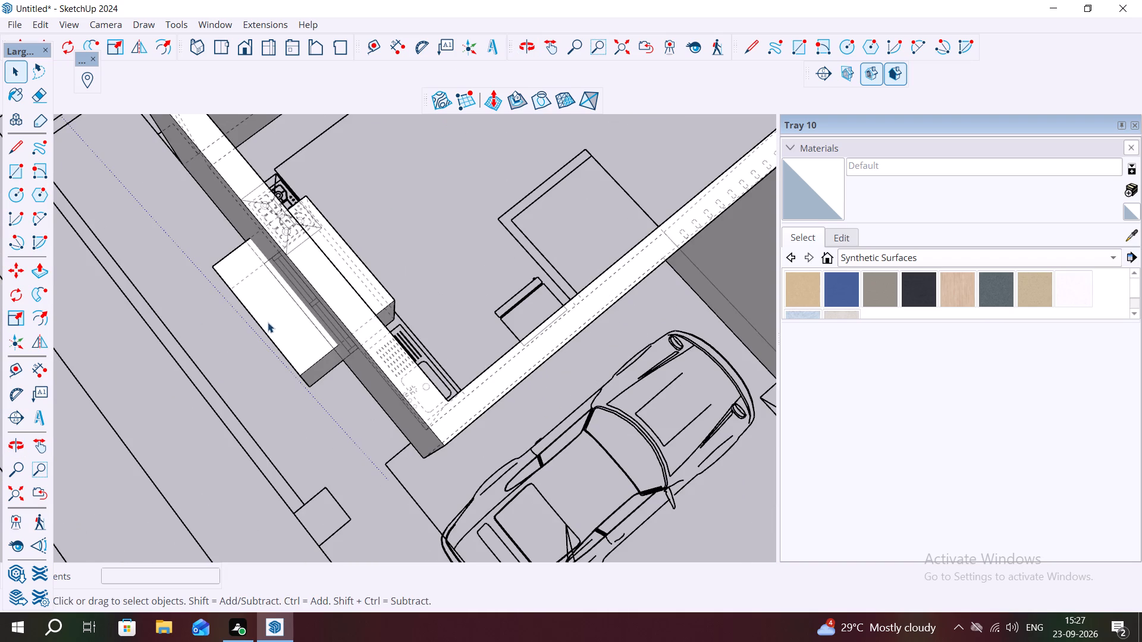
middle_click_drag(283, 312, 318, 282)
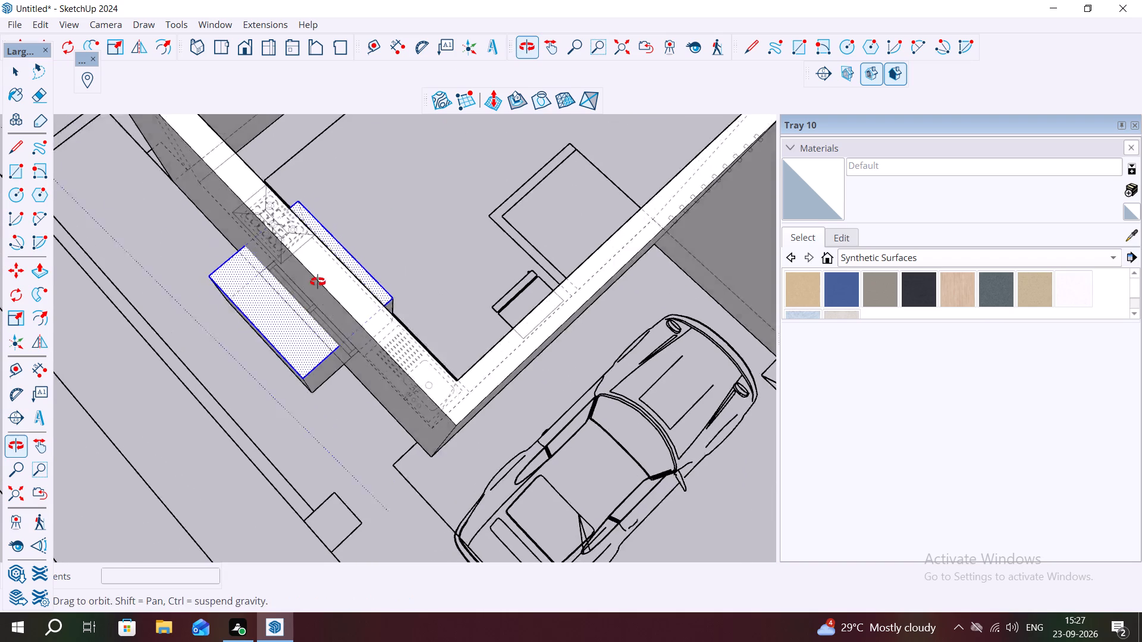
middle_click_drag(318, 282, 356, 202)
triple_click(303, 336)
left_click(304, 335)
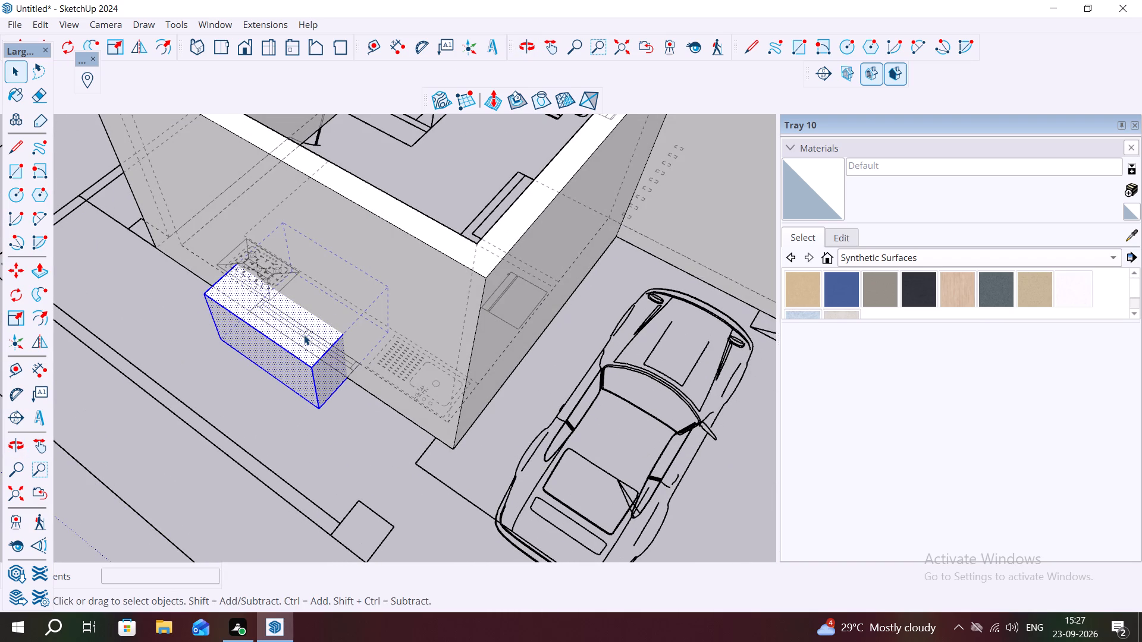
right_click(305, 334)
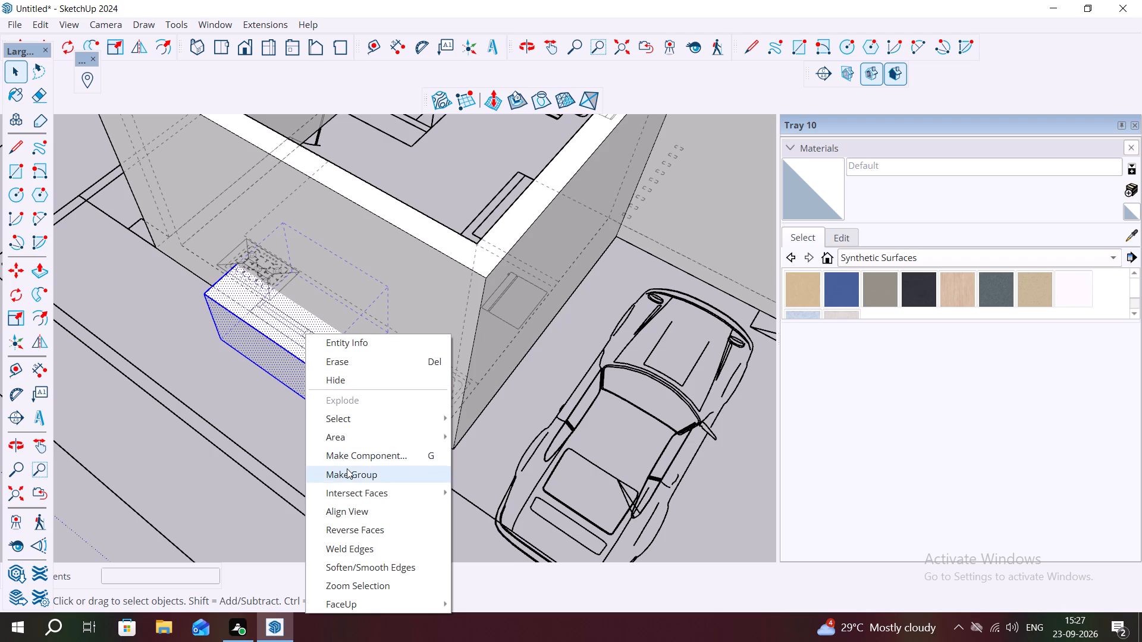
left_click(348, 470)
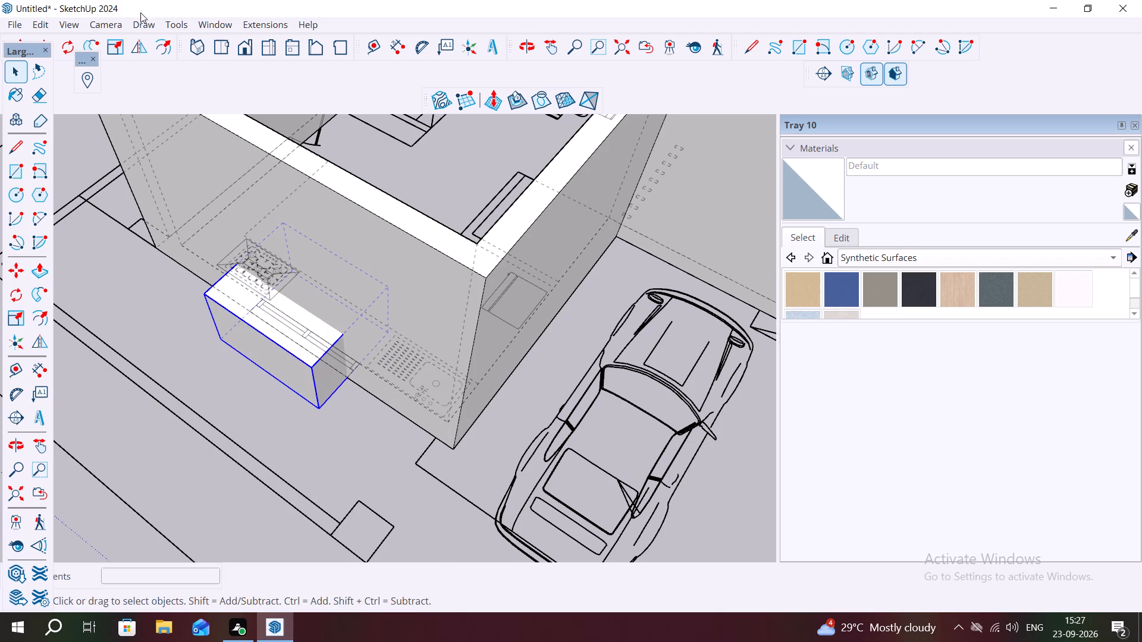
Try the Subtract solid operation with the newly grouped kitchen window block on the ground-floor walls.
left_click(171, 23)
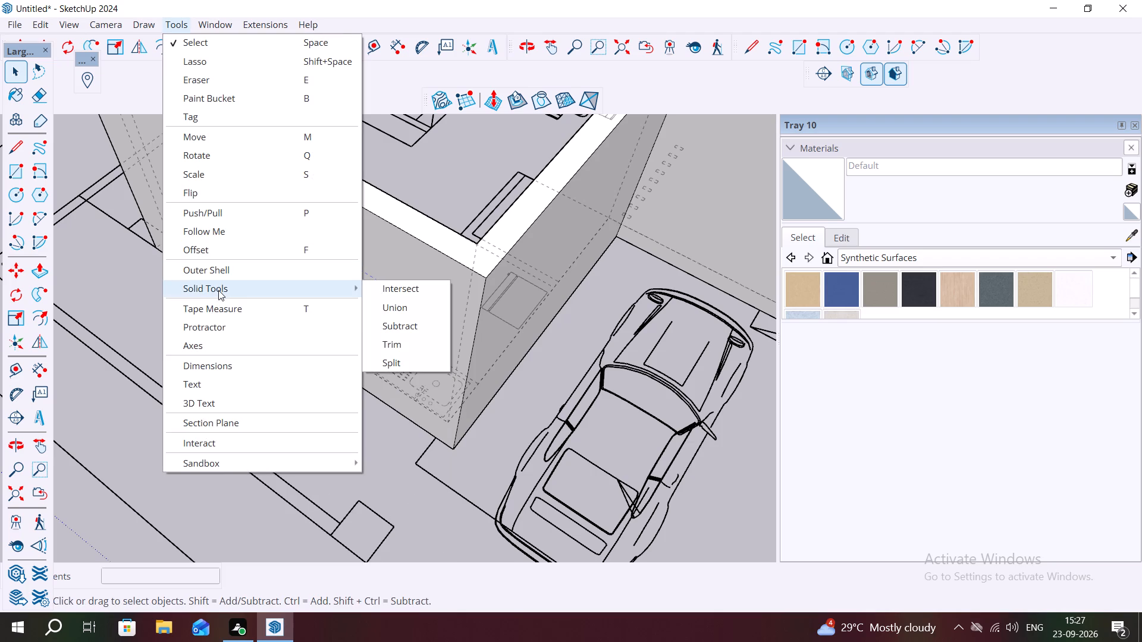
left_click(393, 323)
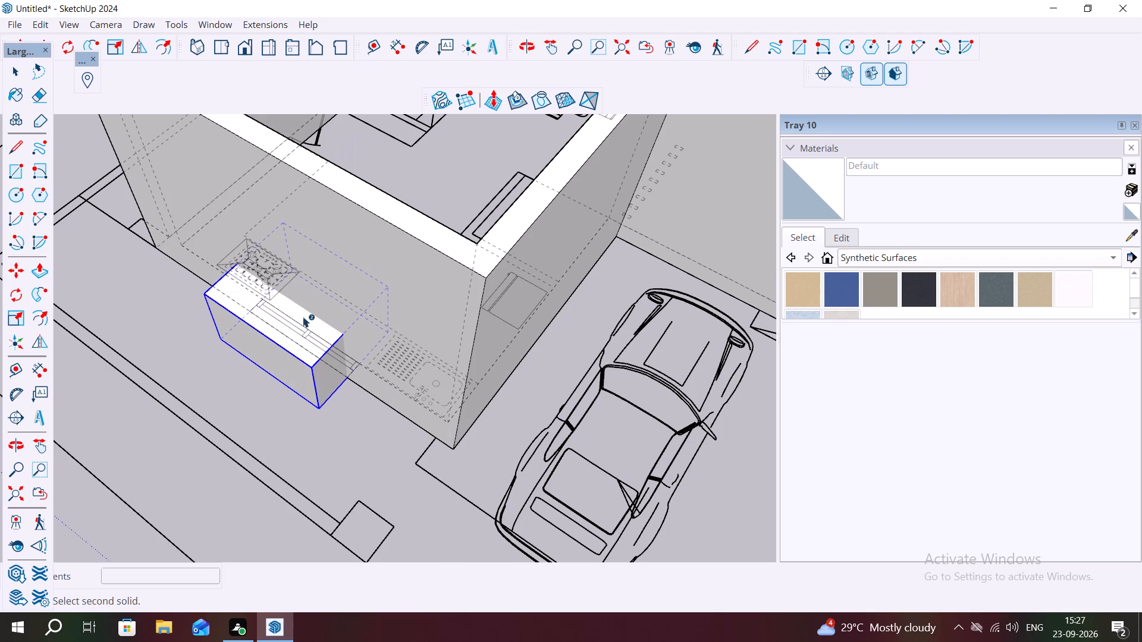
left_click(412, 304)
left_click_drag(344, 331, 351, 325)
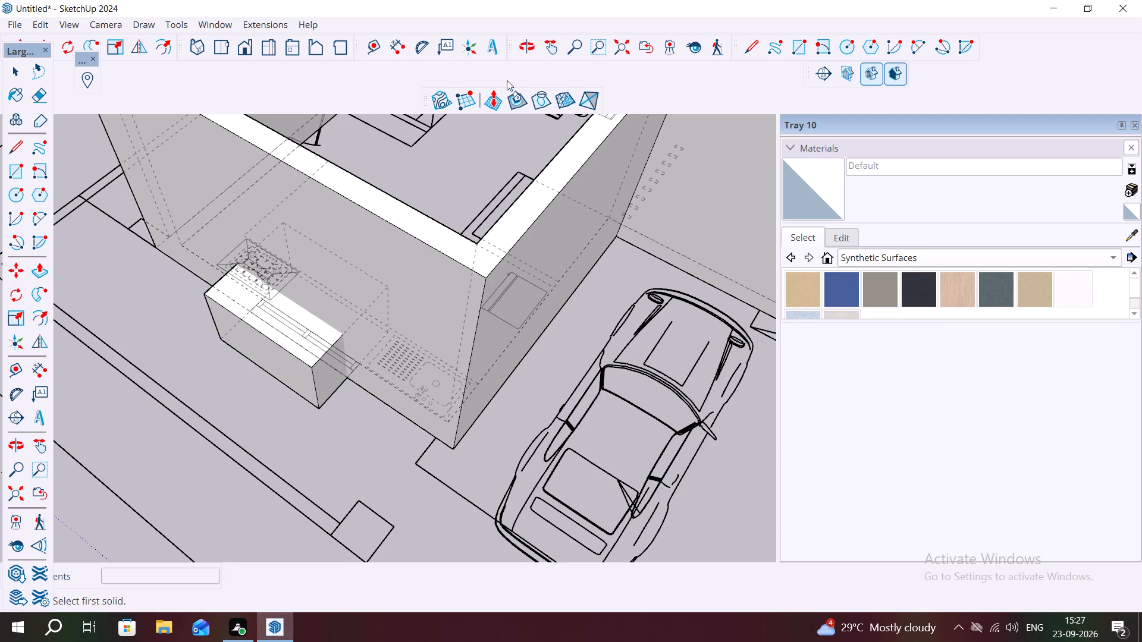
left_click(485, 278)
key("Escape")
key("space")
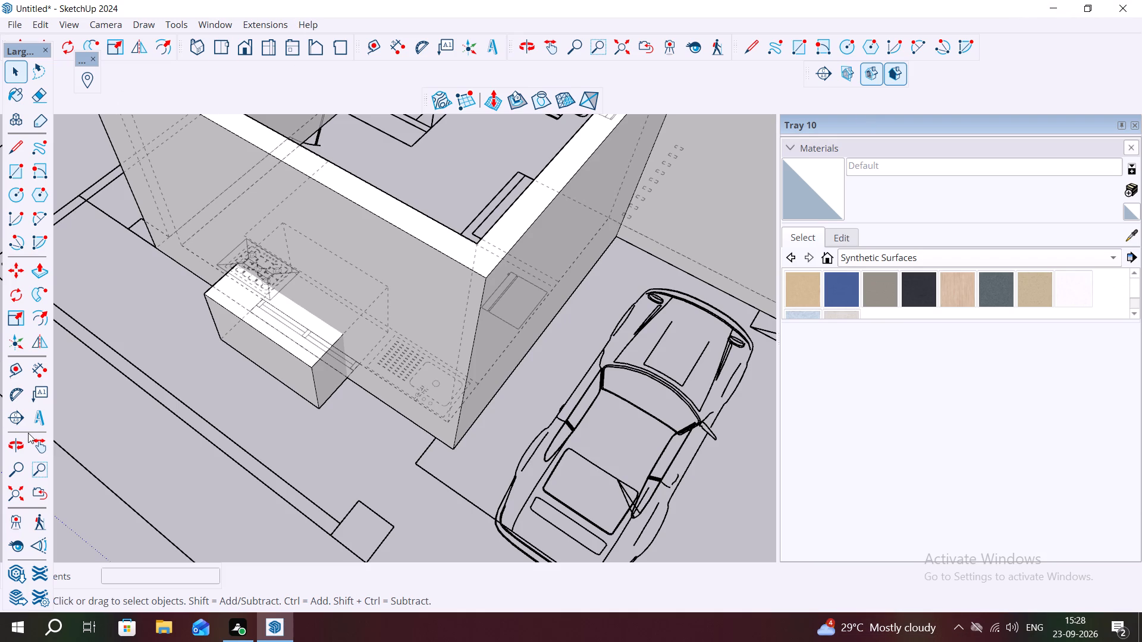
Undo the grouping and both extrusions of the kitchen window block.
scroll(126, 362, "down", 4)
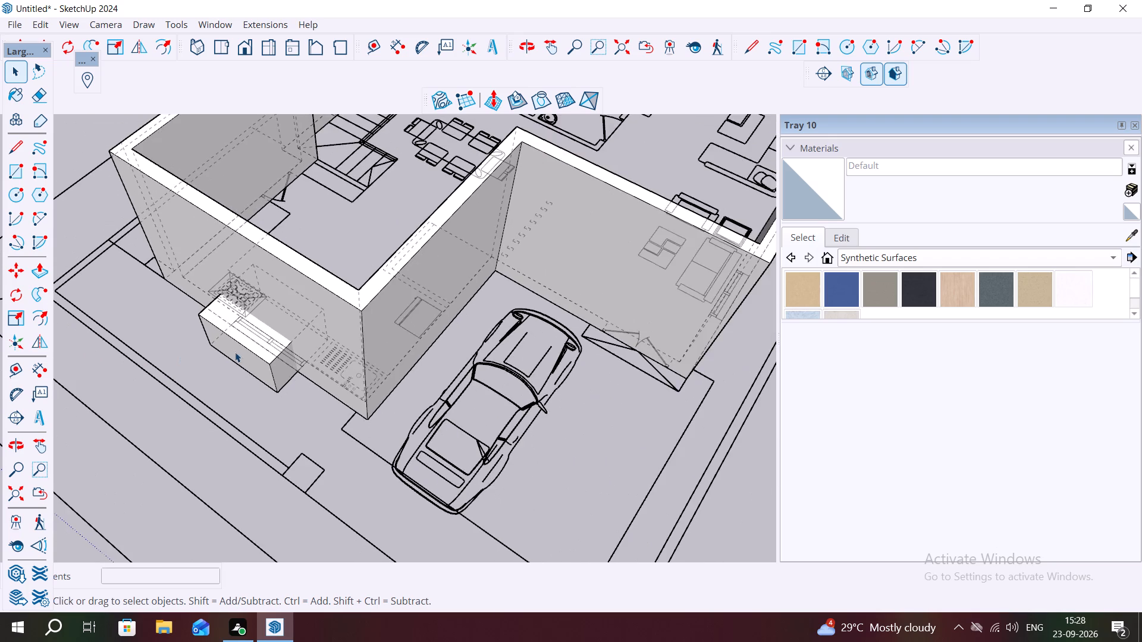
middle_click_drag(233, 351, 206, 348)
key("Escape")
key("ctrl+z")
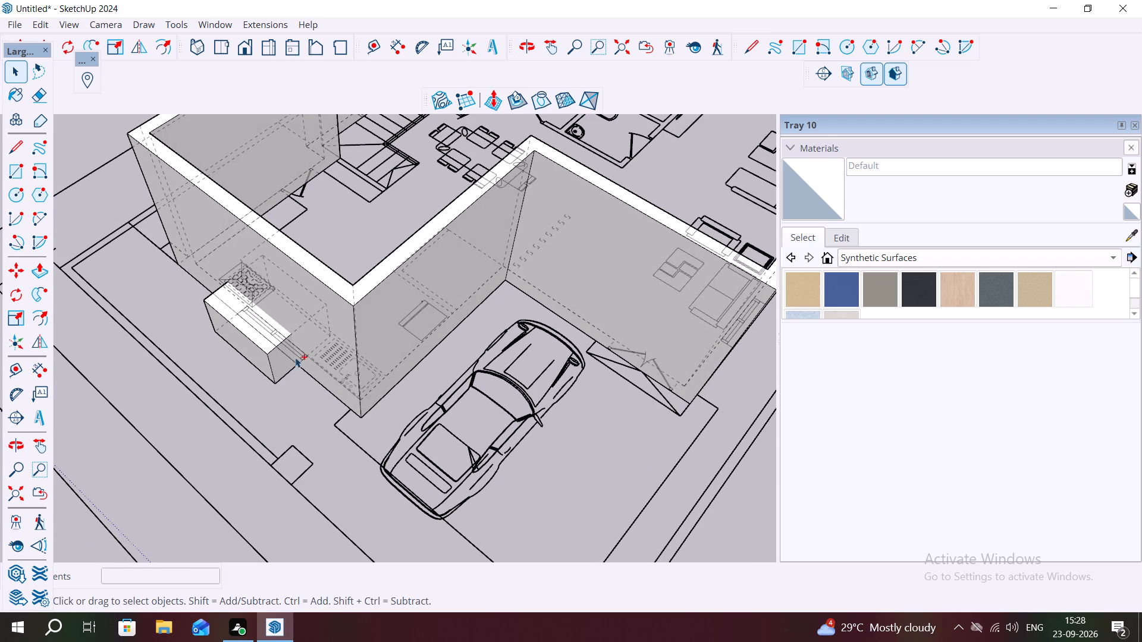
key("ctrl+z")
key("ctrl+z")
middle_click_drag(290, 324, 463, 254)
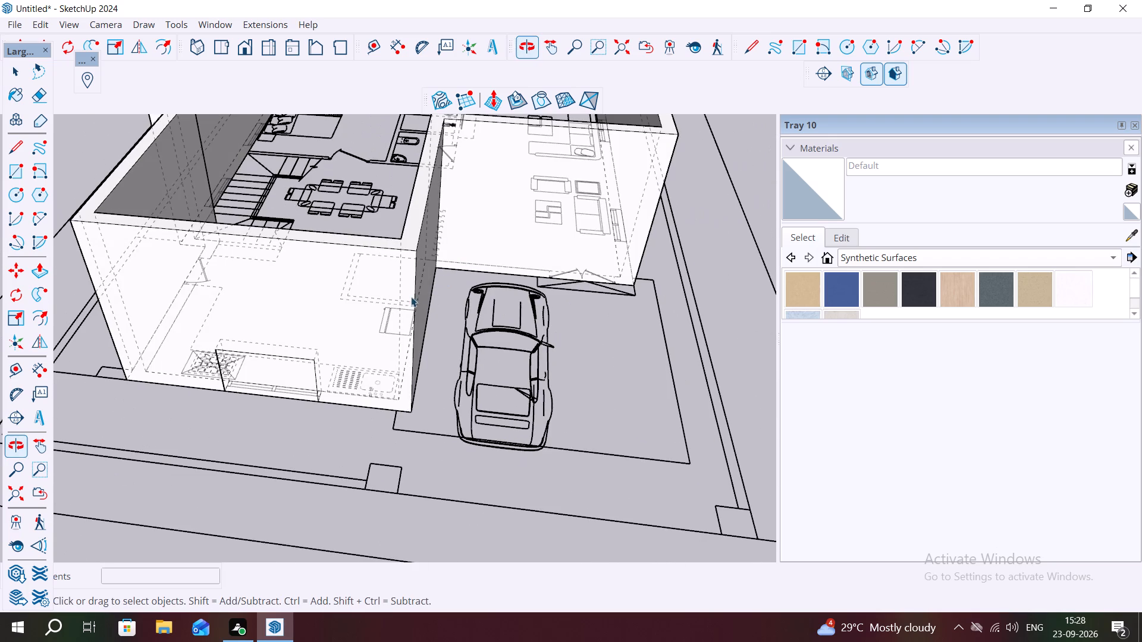
Undo the remaining kitchen window block geometry and the ground-floor wall extrusion, back to the flat floor plan.
key("ctrl+z")
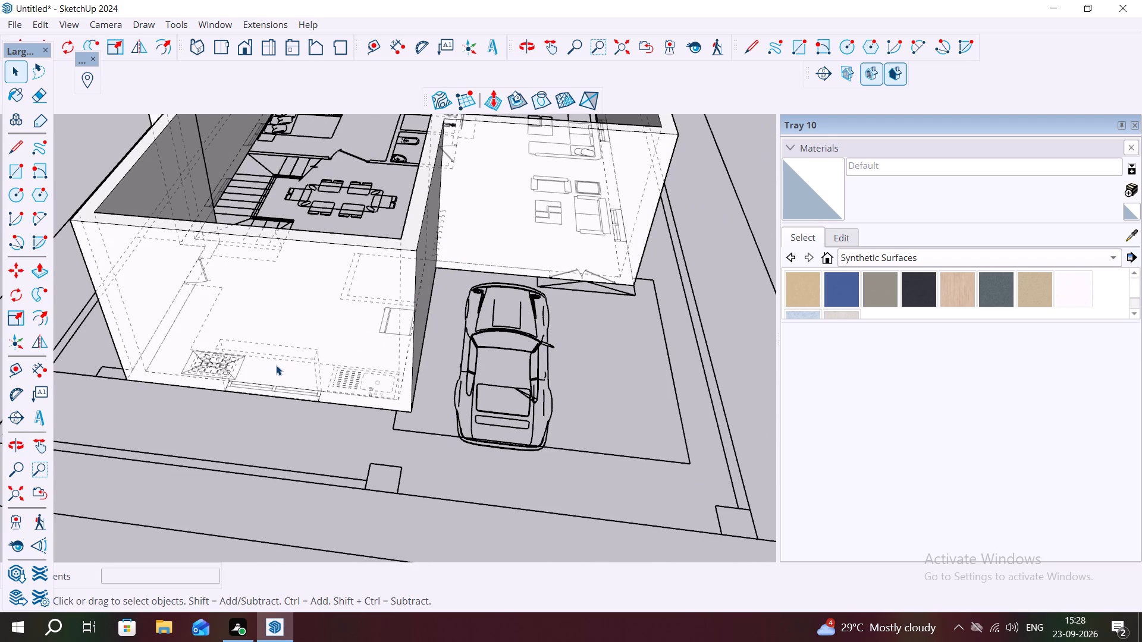
middle_click_drag(280, 359, 290, 297)
scroll(278, 354, "down", 7)
scroll(290, 353, "up", 9)
key("Escape")
key("space")
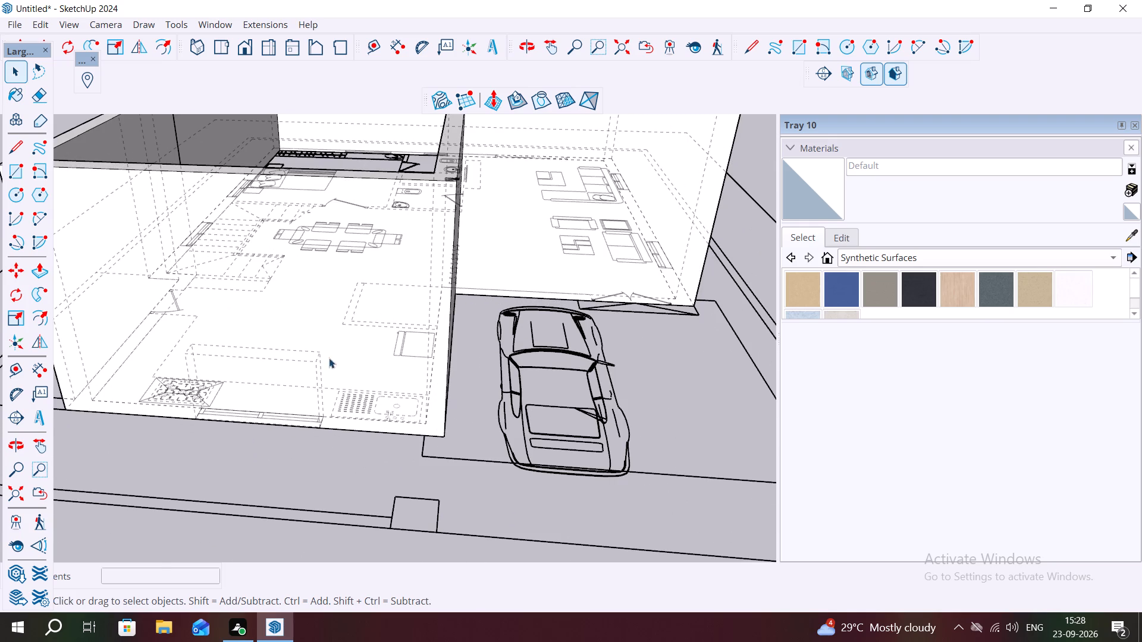
left_click(470, 405)
left_click(404, 500)
key("Escape")
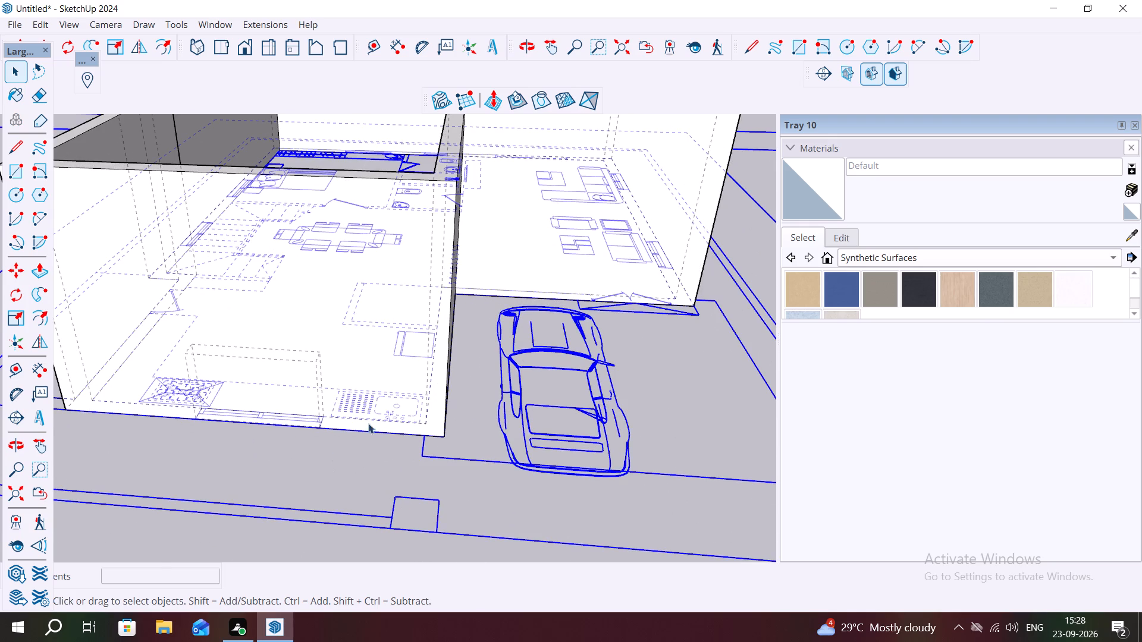
key("ctrl+z")
key("ctrl+z")
key("ctrl+z")
key("ctrl+z")
key("ctrl+z")
key("ctrl+z")
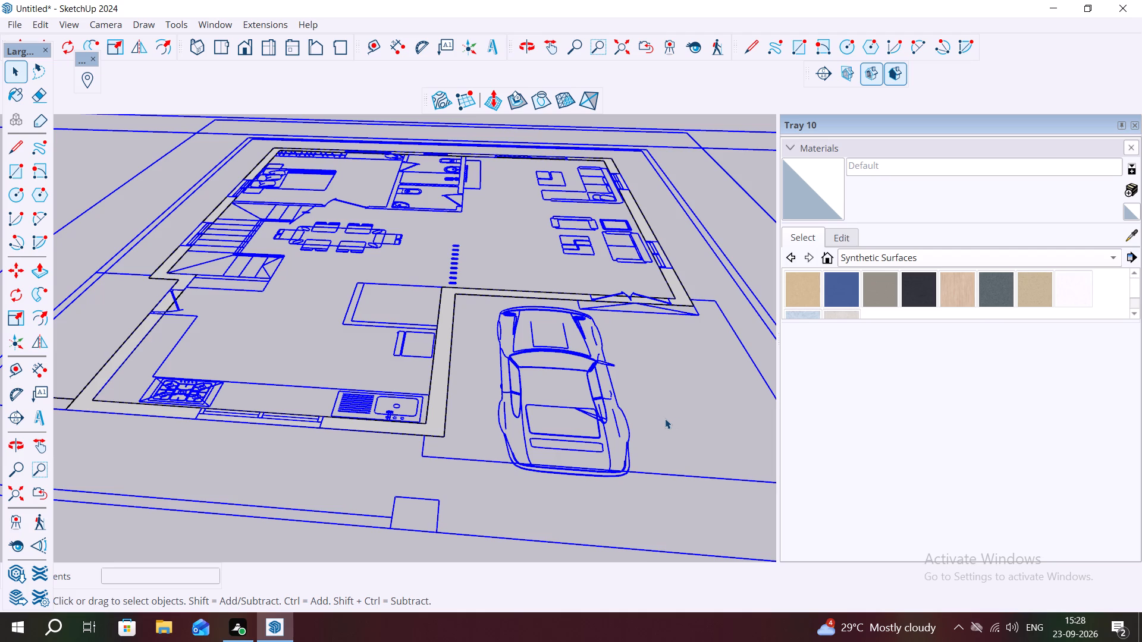
left_click(664, 412)
scroll(663, 408, "down", 4)
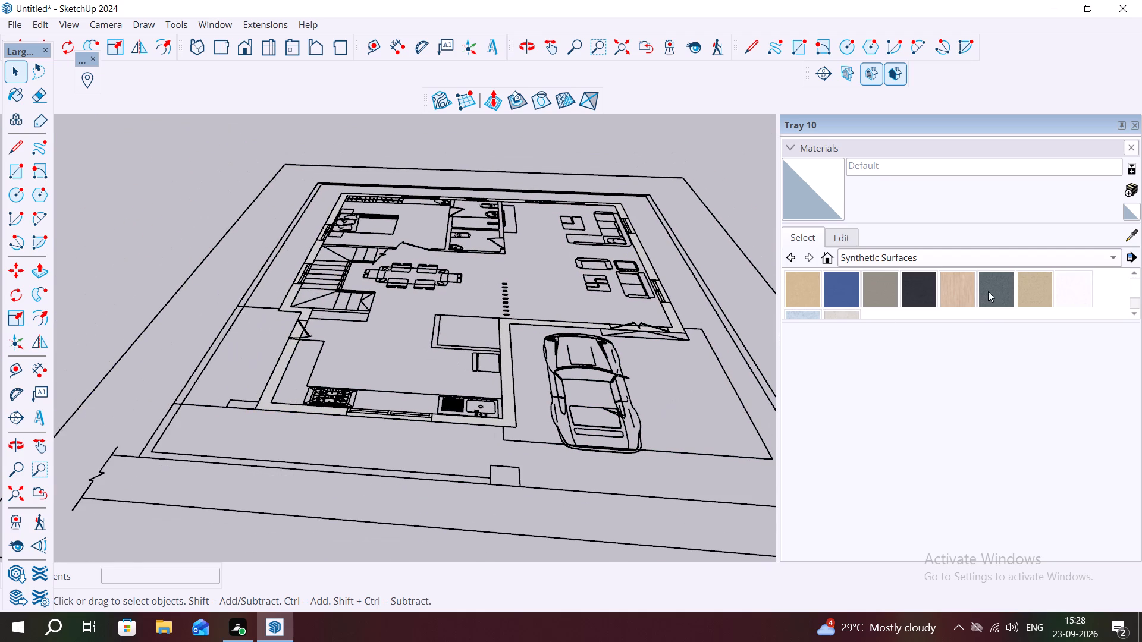
Close Materials and its tray to free up the modelling area.
left_click(1133, 144)
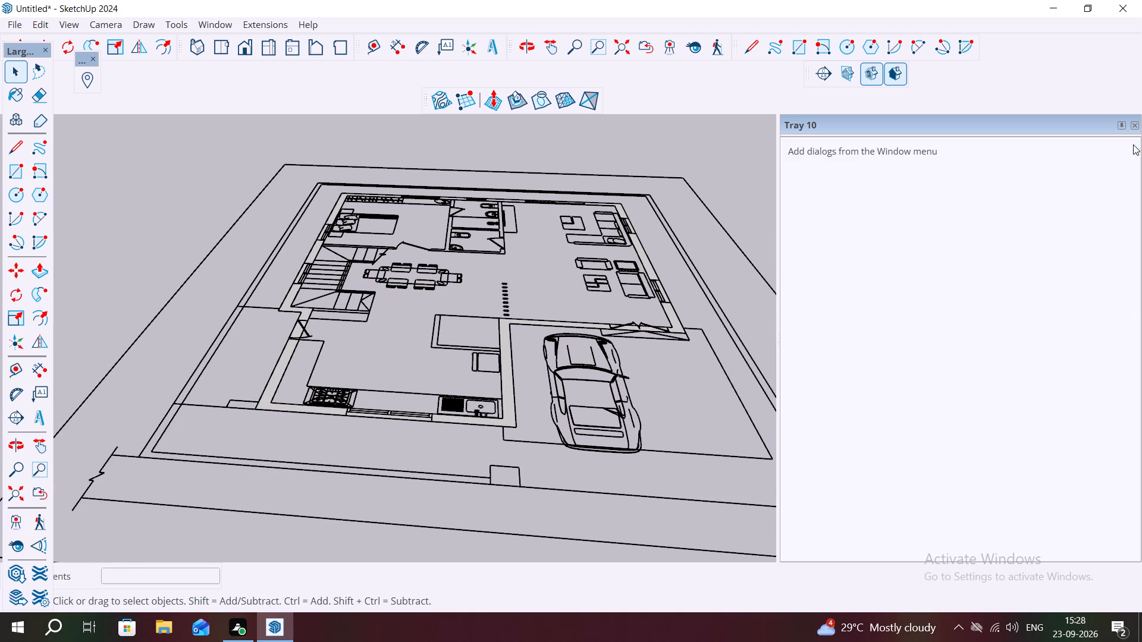
left_click(1132, 124)
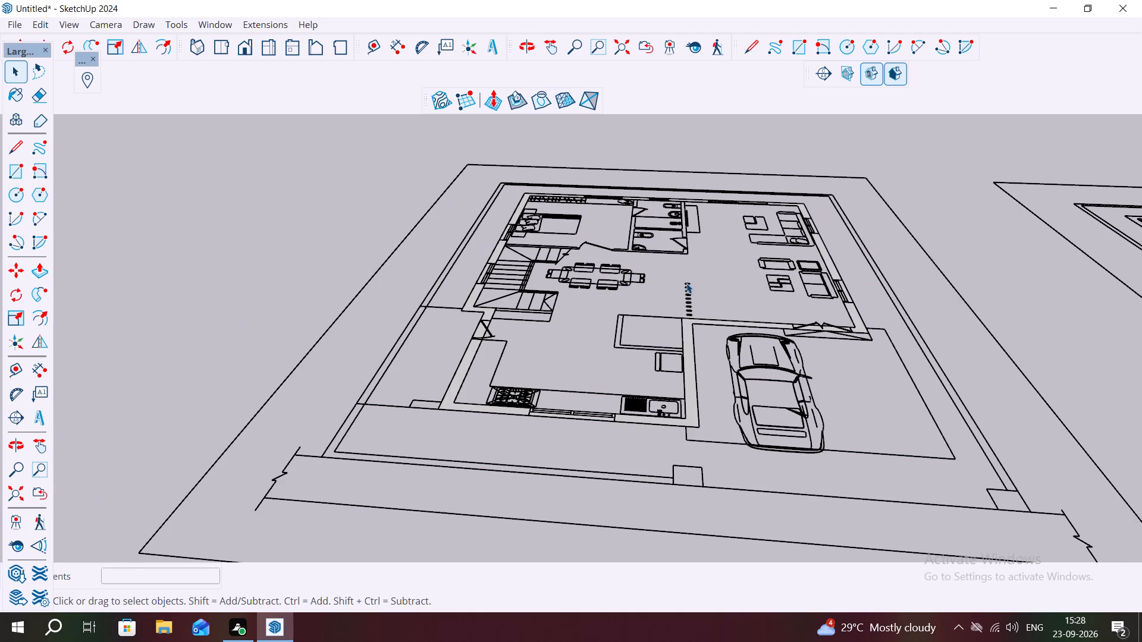
Draw a 5' by 9" rectangle over the kitchen window opening in the wall plan, splitting it from the wall face.
middle_click_drag(698, 412, 695, 514)
key("Escape")
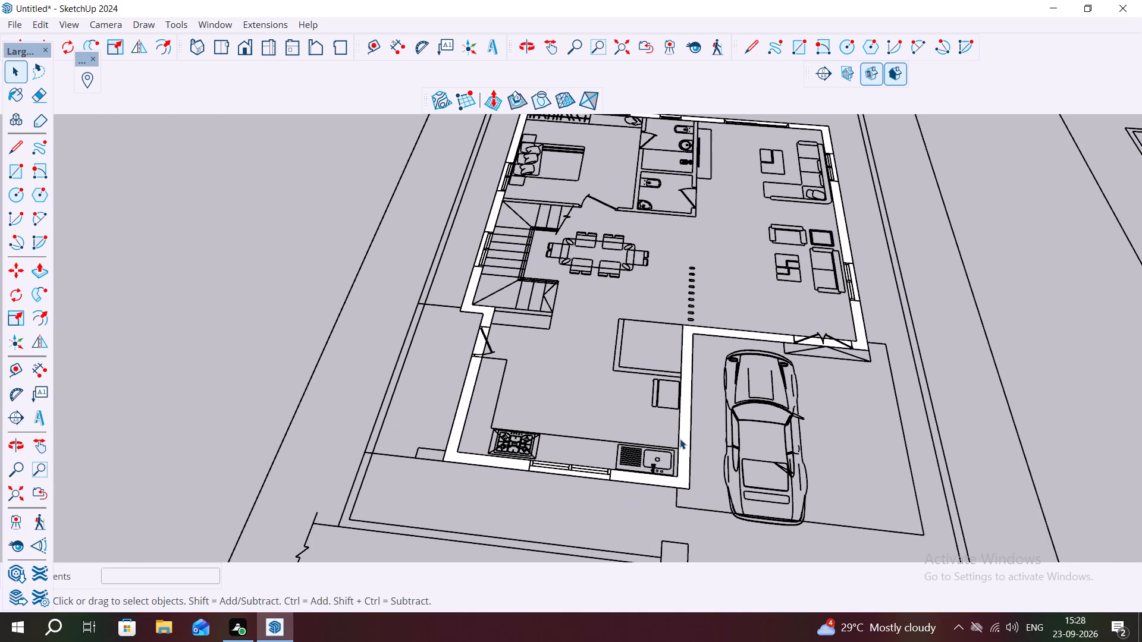
scroll(524, 468, "up", 7)
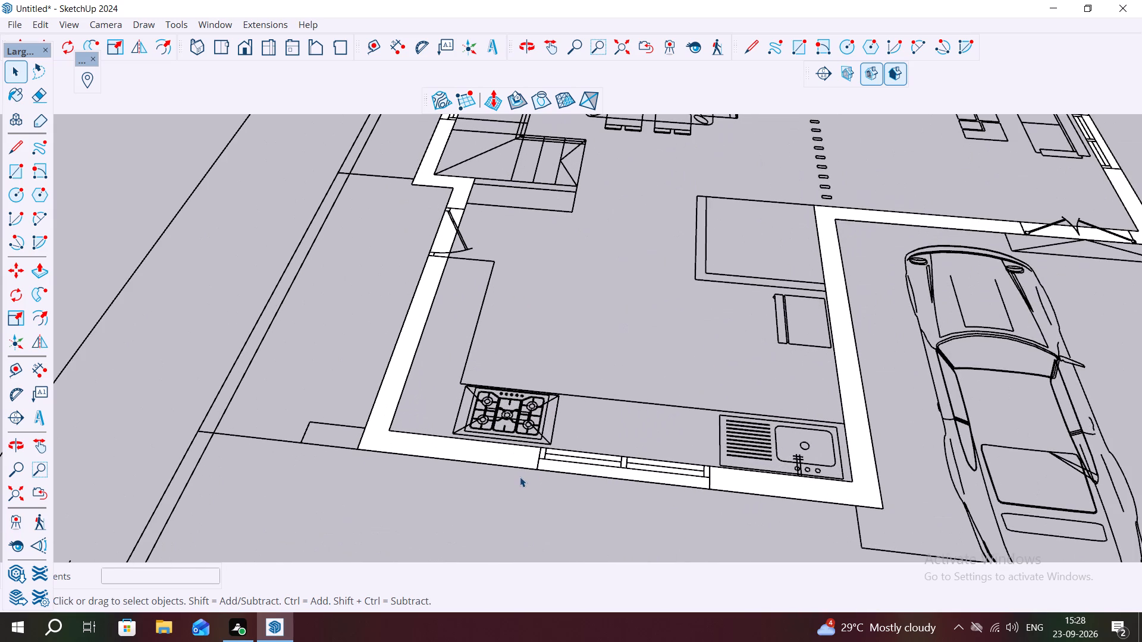
key("r")
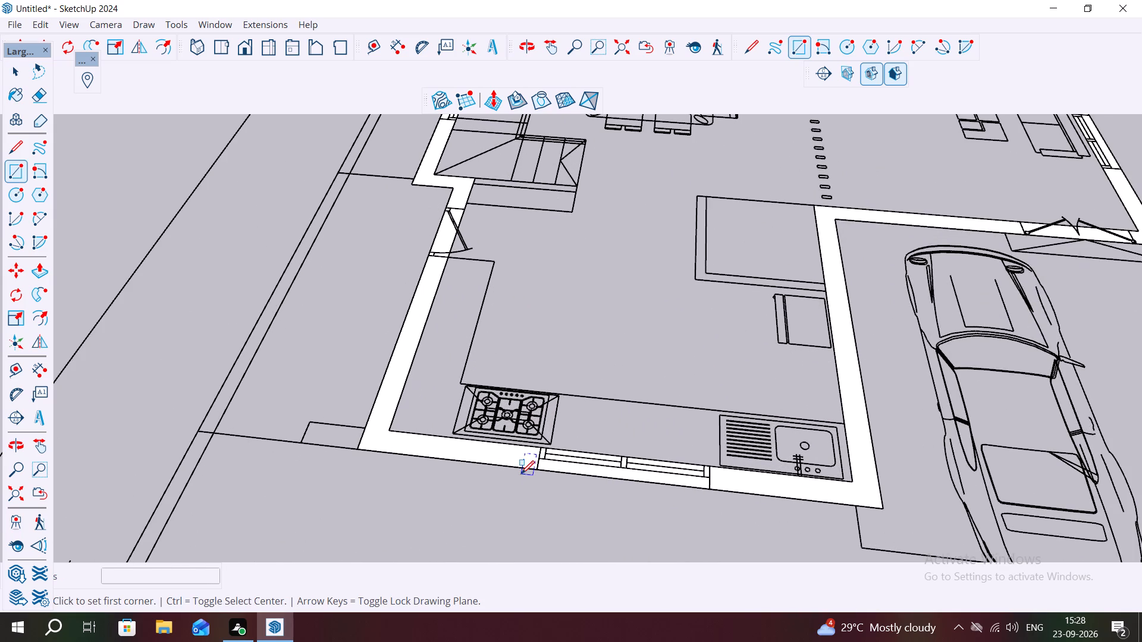
scroll(521, 474, "up", 4)
left_click(548, 465)
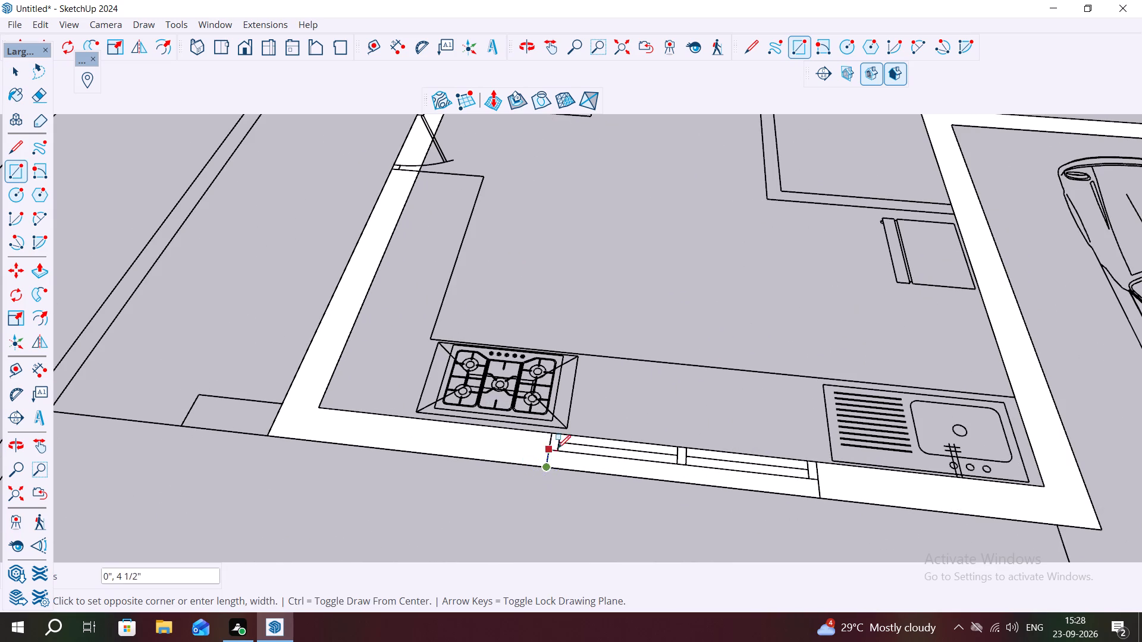
left_click(815, 465)
key("Escape")
key("space")
left_click(689, 470)
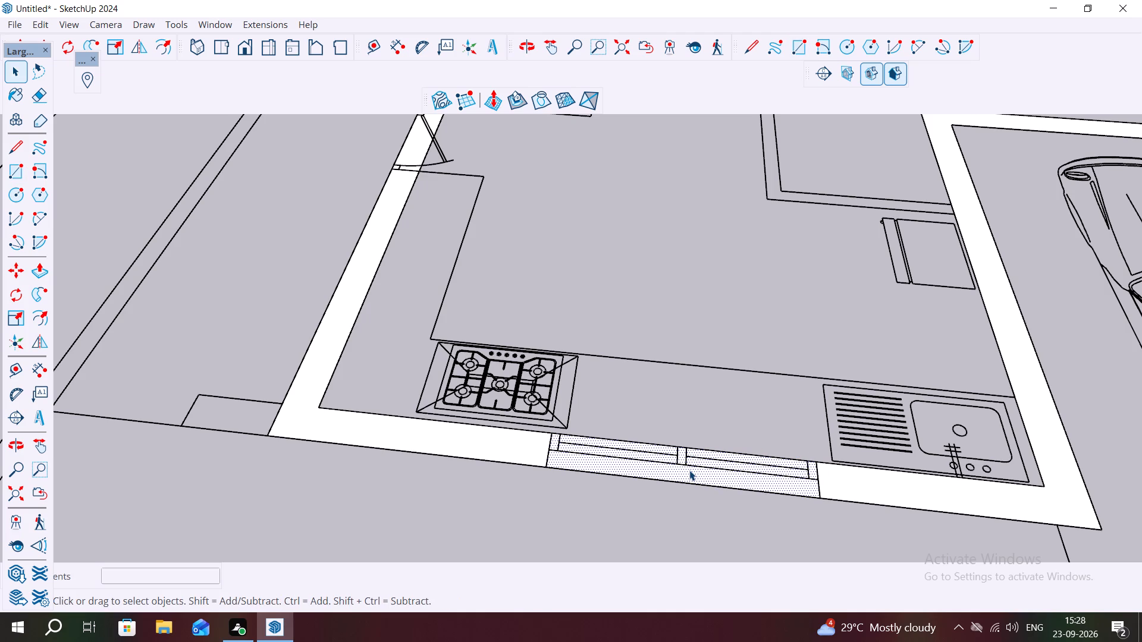
left_click(446, 424)
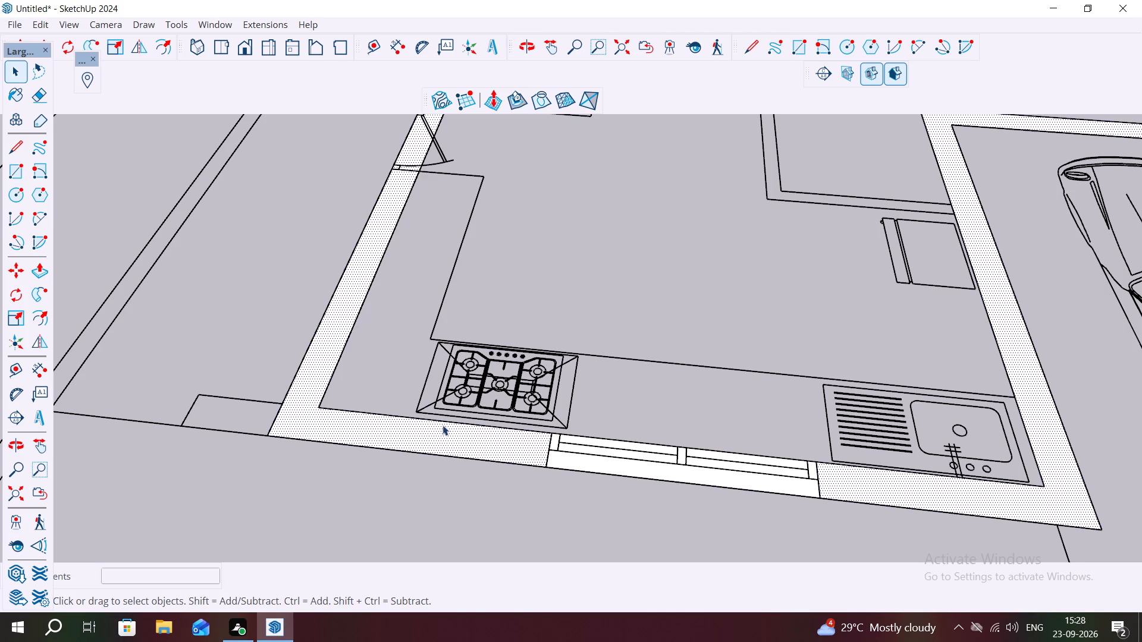
key("Escape")
Draw a 9" by 4' rectangle over the living-room window beside the two-seat sofa near the main door.
scroll(405, 440, "down", 10)
scroll(821, 286, "up", 5)
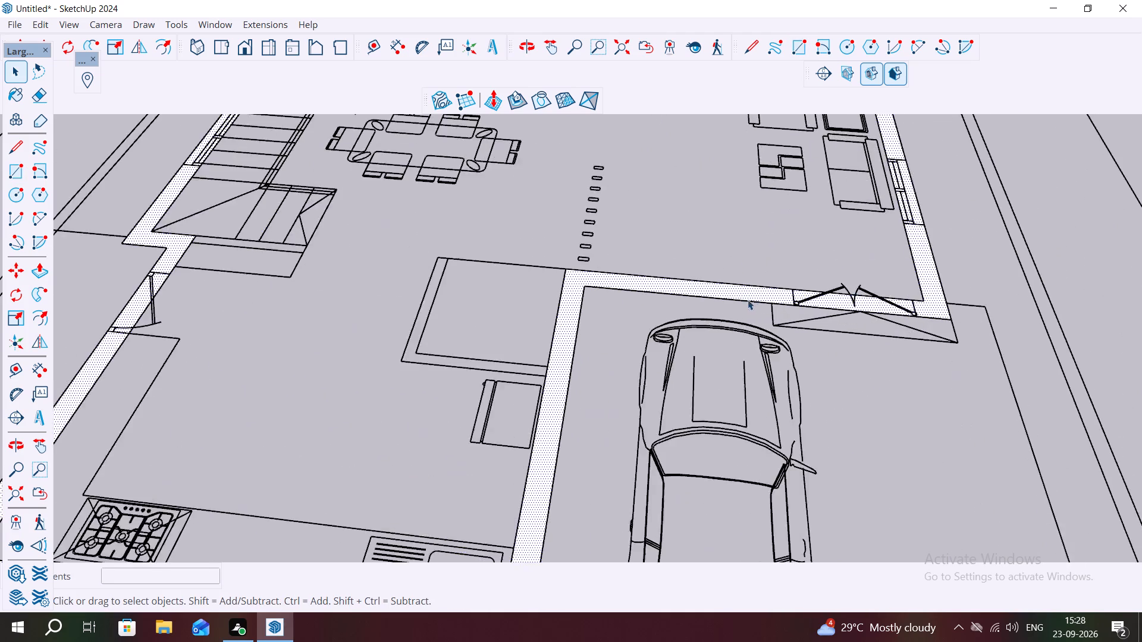
scroll(748, 300, "up", 6)
middle_click_drag(799, 291, 709, 311)
scroll(644, 338, "down", 3)
scroll(858, 248, "down", 2)
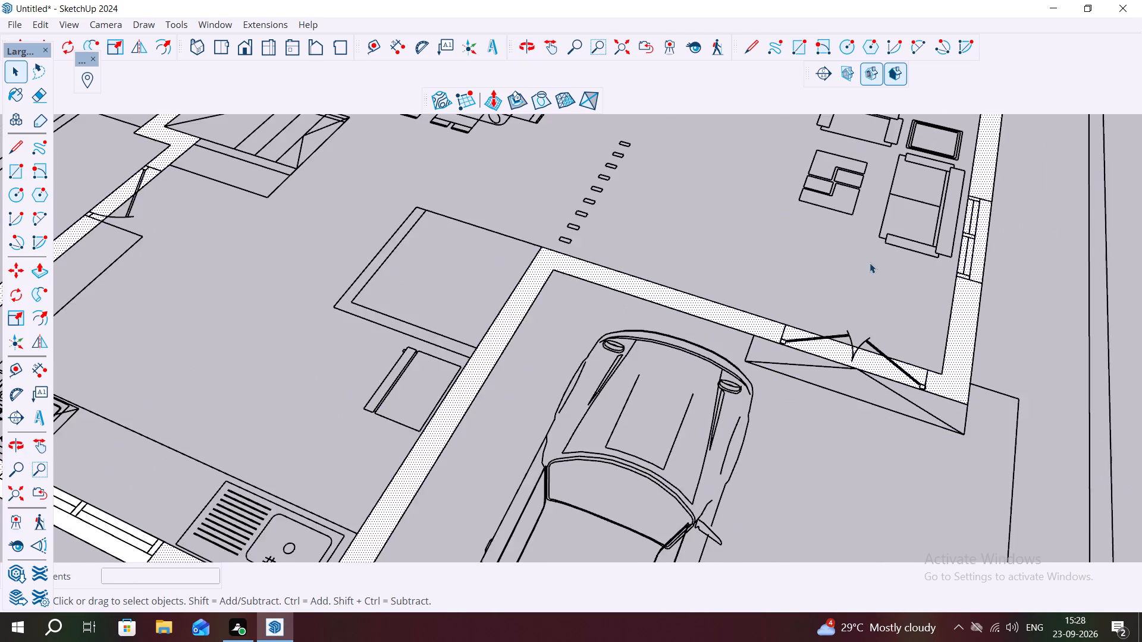
scroll(870, 263, "down", 2)
middle_click_drag(931, 253, 757, 279)
scroll(641, 295, "down", 6)
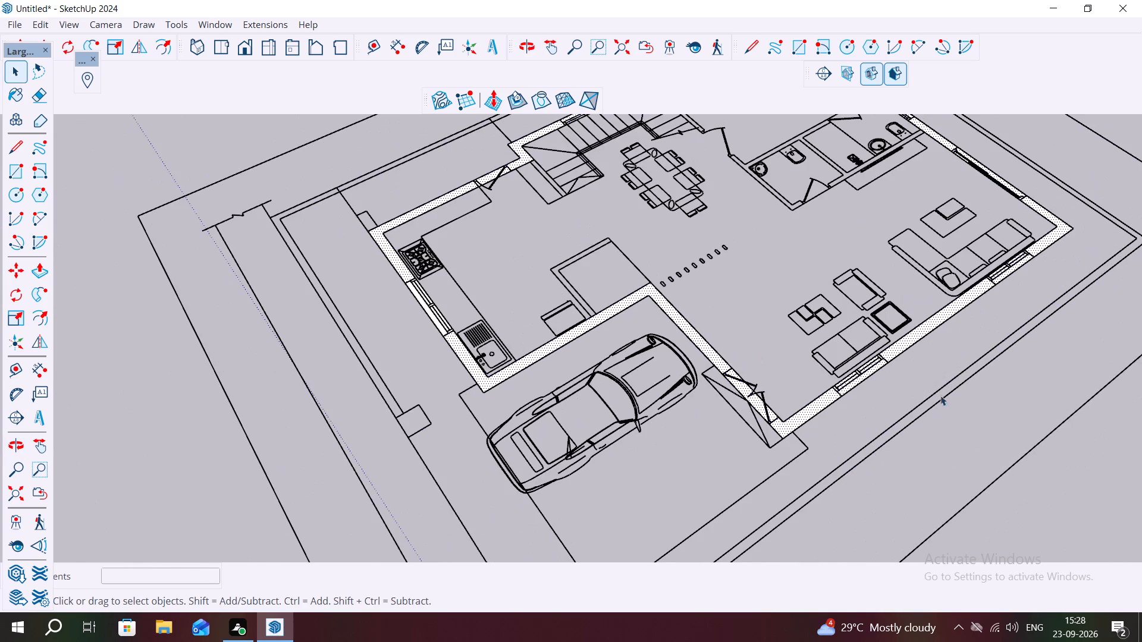
scroll(921, 363, "up", 3)
scroll(828, 347, "up", 5)
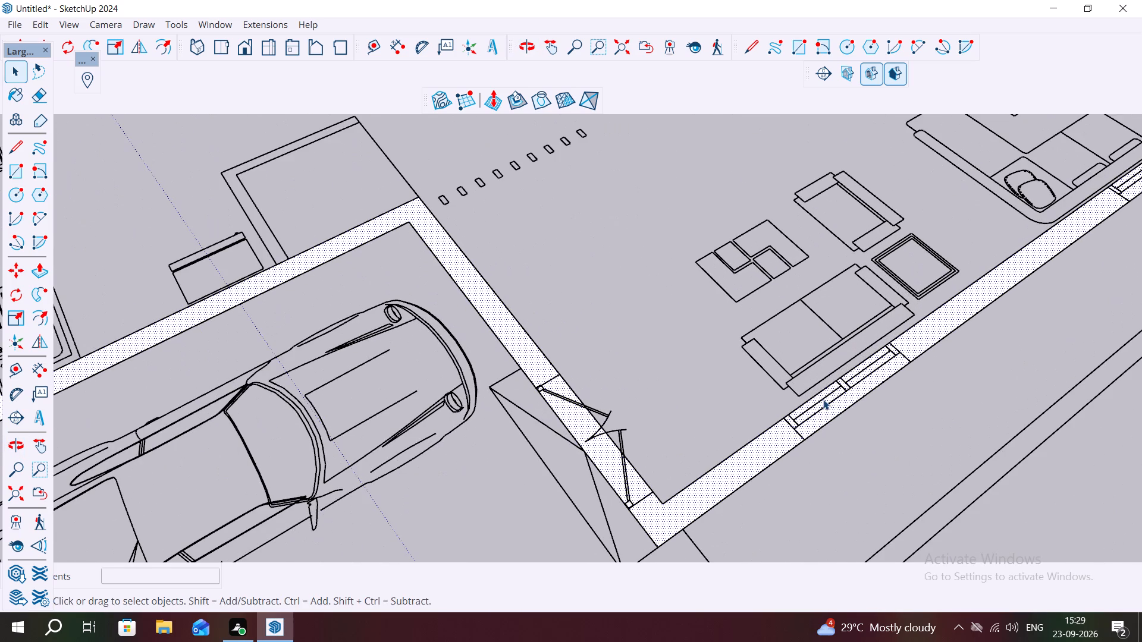
key("r")
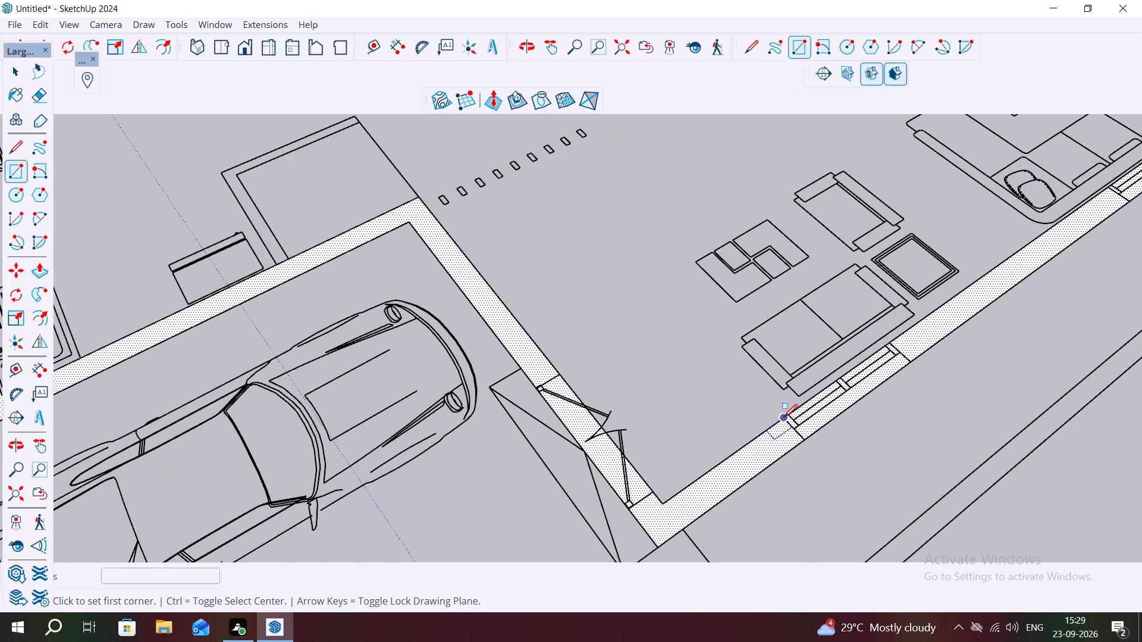
left_click(783, 418)
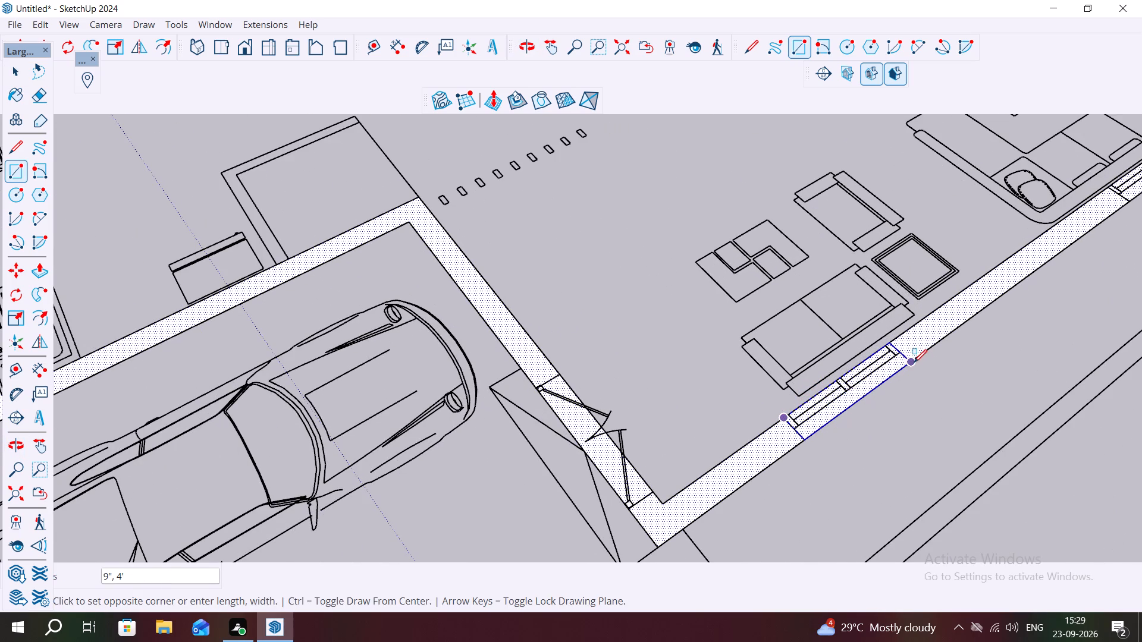
left_click(913, 362)
Draw a 9" by 4' rectangle over the living-room window behind the L-shaped sofa.
scroll(519, 416, "down", 6)
scroll(717, 252, "up", 2)
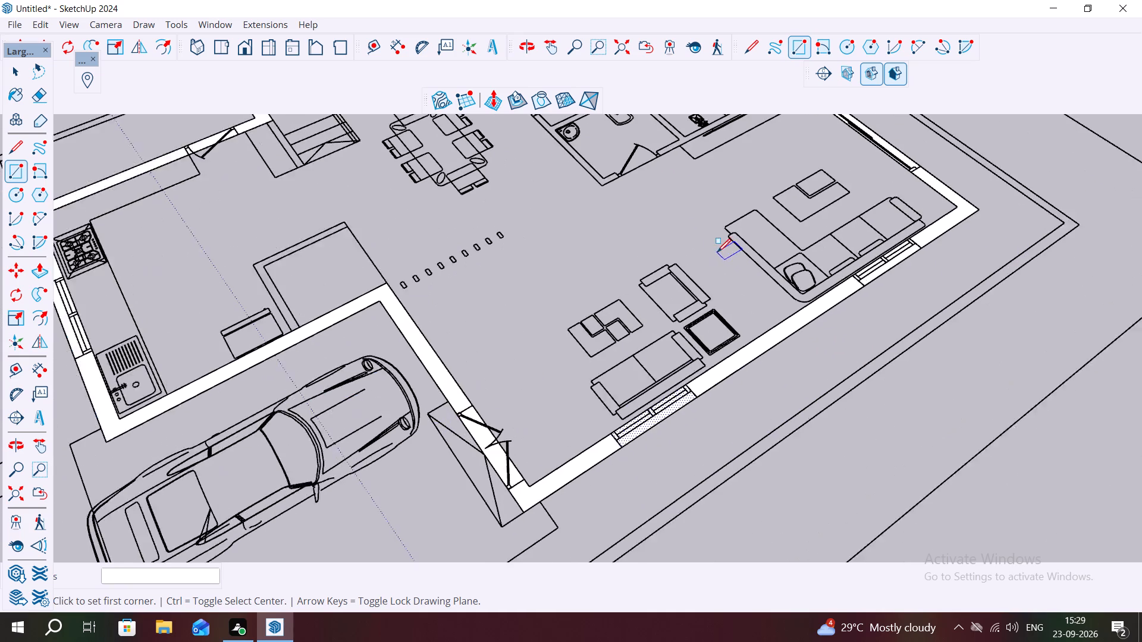
scroll(717, 252, "up", 3)
scroll(877, 281, "up", 7)
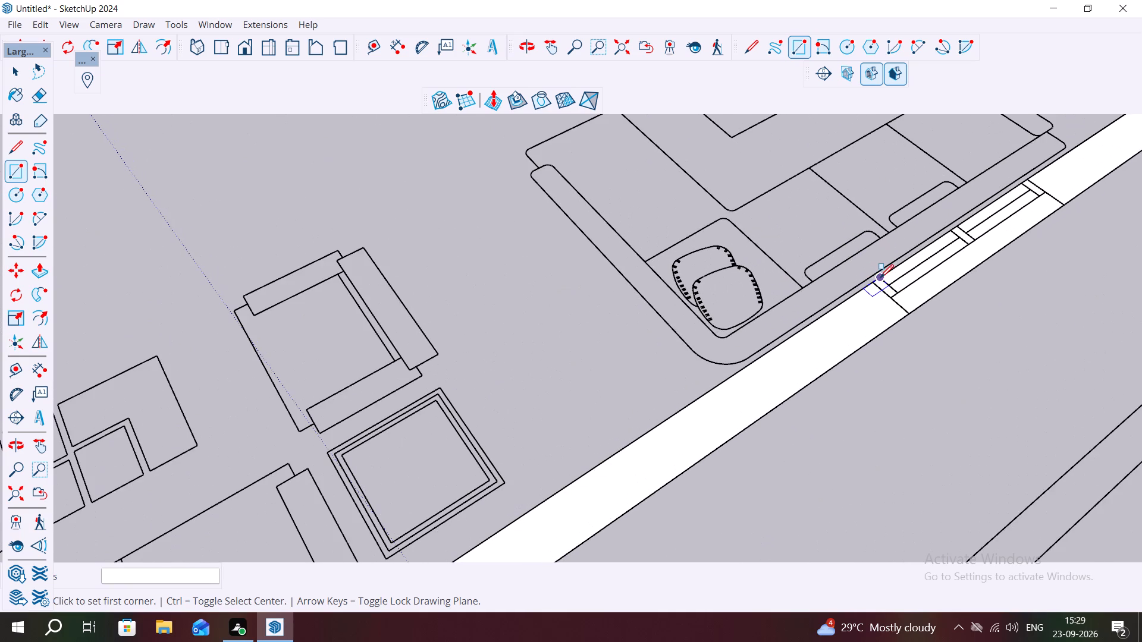
left_click(873, 285)
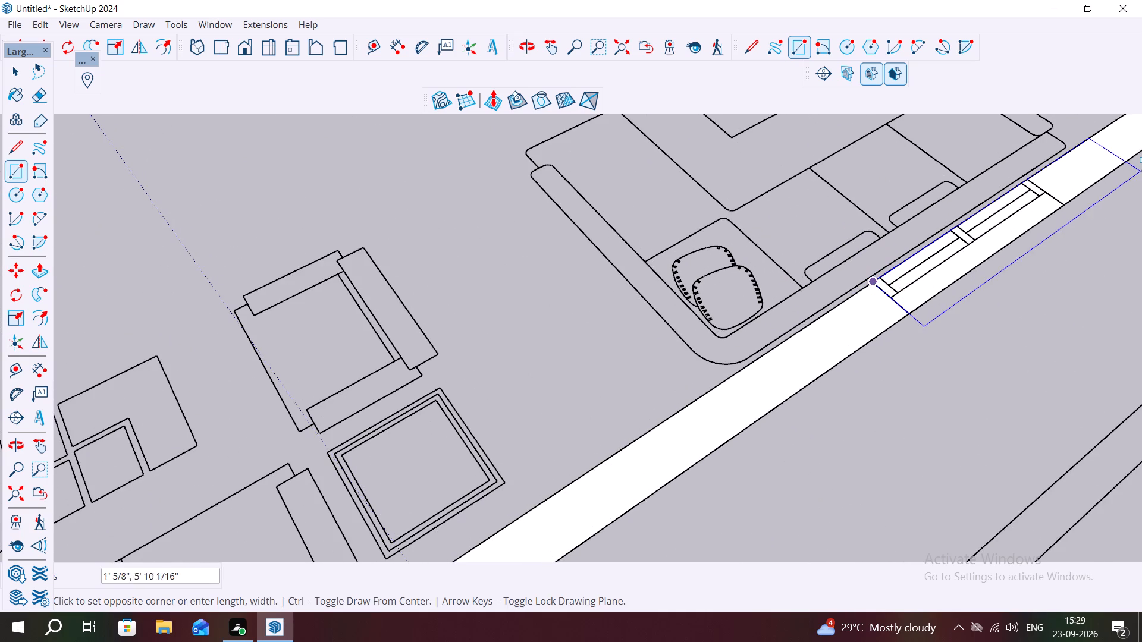
left_click(1067, 204)
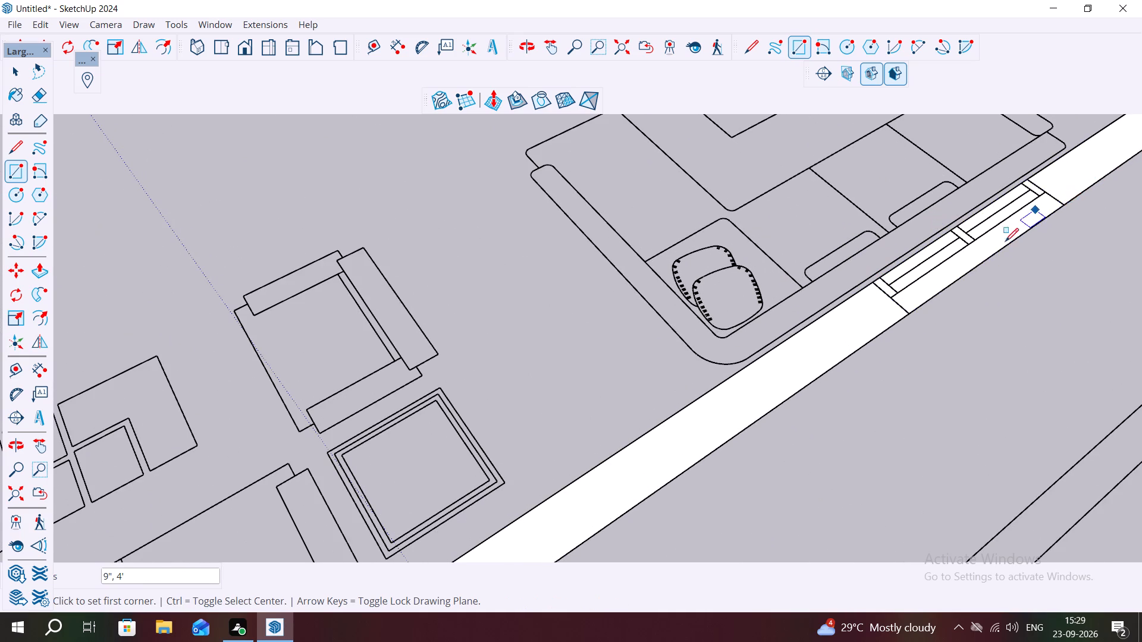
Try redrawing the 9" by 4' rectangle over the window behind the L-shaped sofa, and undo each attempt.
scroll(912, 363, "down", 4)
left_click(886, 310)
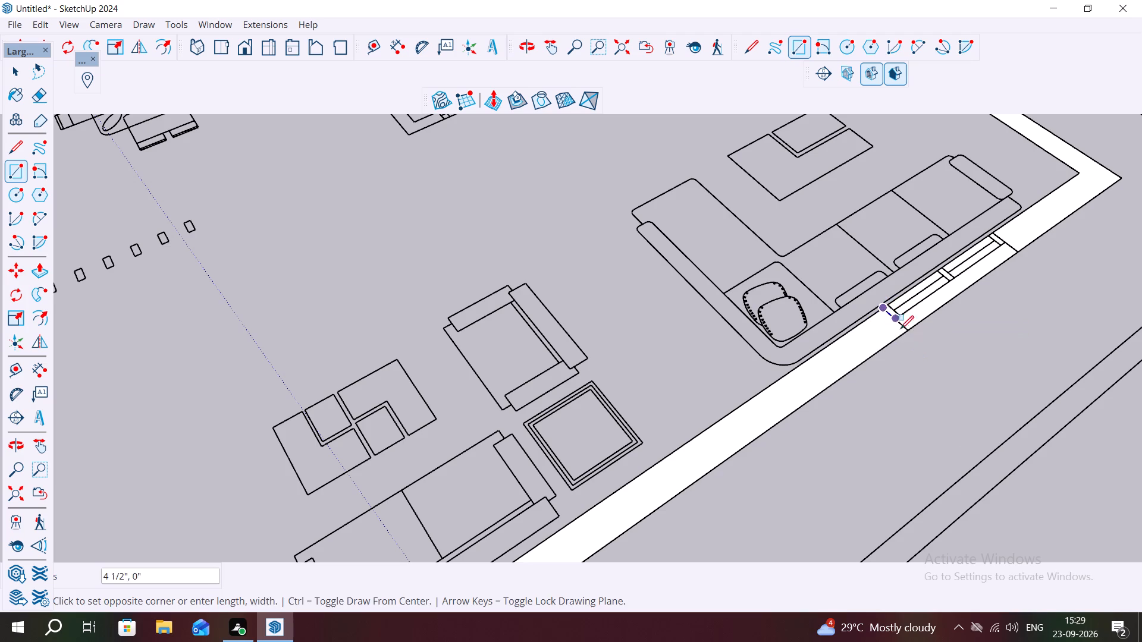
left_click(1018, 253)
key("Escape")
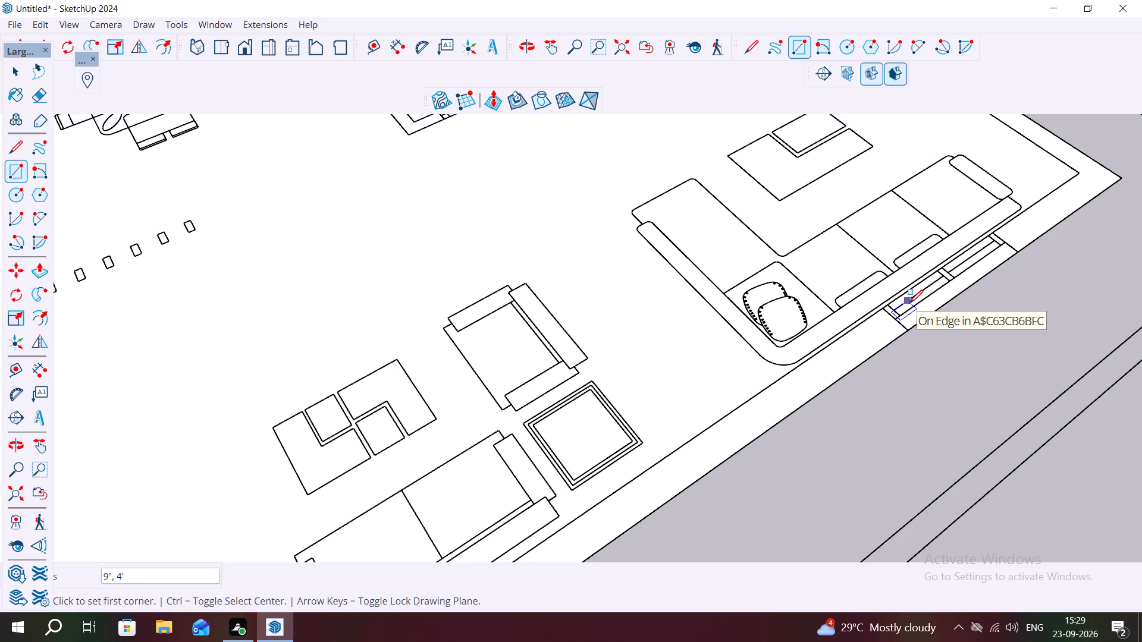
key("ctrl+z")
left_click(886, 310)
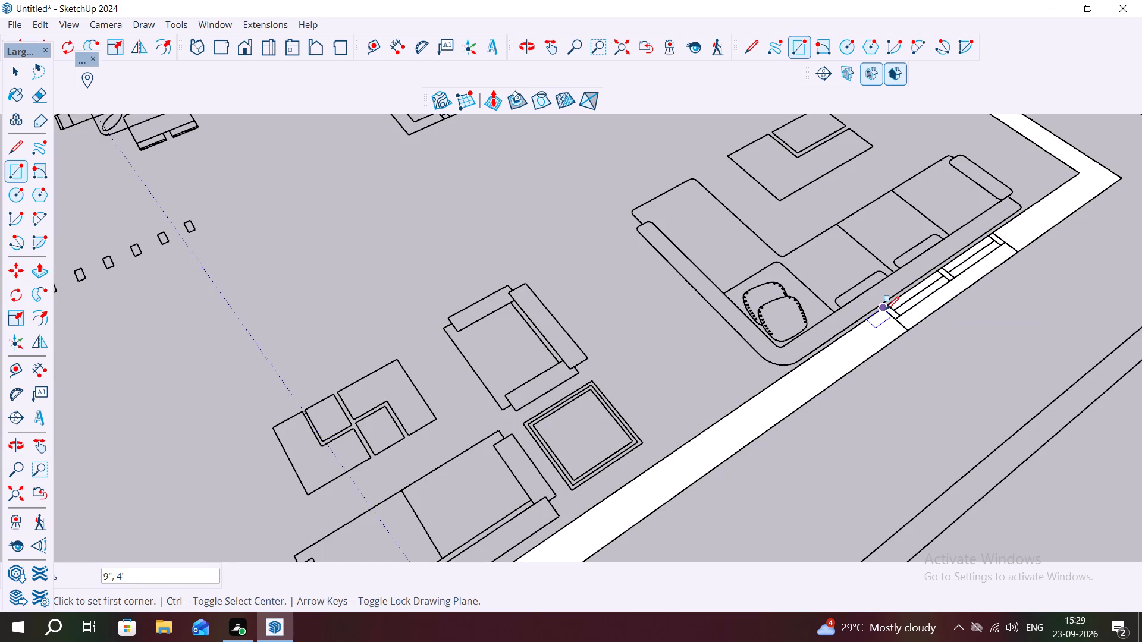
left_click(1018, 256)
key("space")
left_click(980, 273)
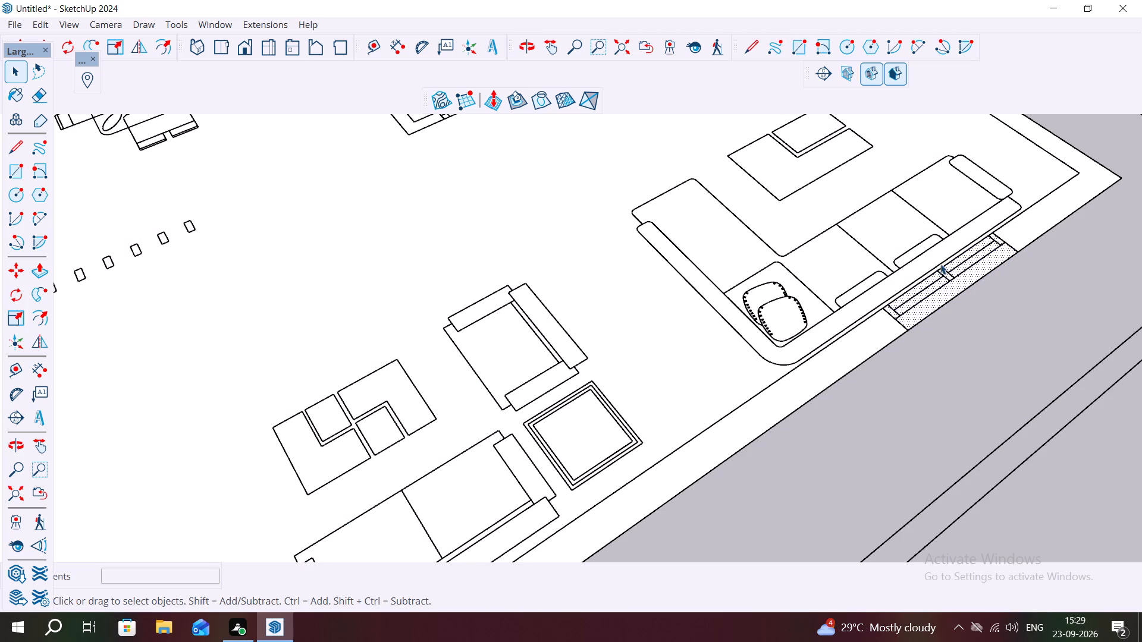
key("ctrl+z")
Draw a rectangle across the full wall thickness over the main double-door opening beside the car porch.
scroll(783, 370, "down", 6)
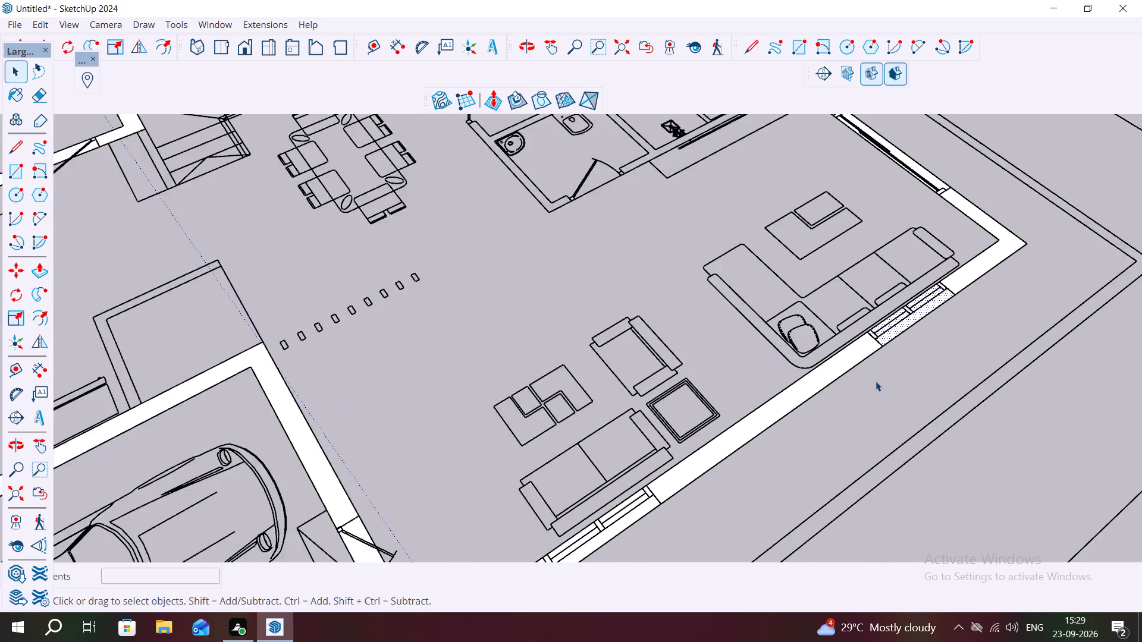
scroll(876, 381, "down", 4)
key("Escape")
scroll(680, 363, "down", 3)
middle_click_drag(646, 388, 793, 354)
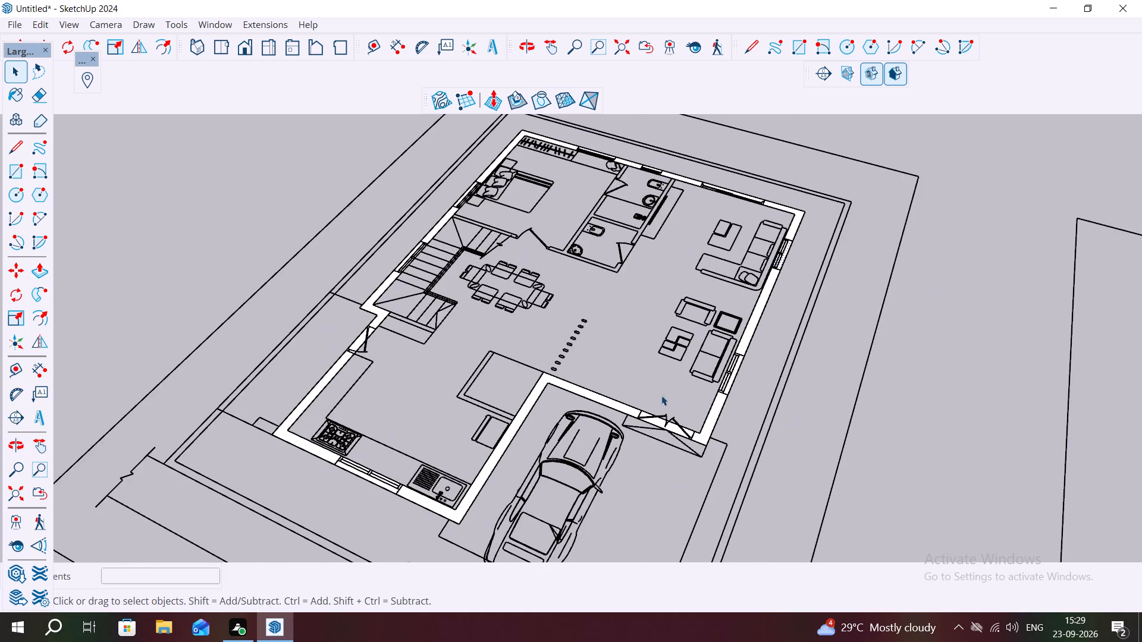
scroll(650, 397, "up", 13)
key("Escape")
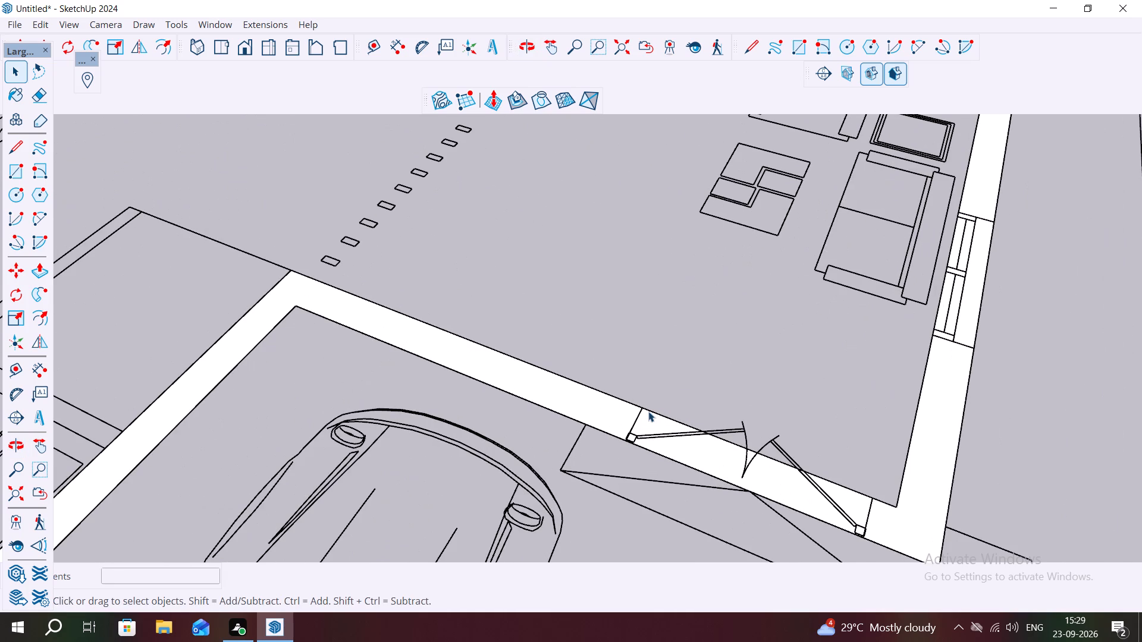
key("r")
left_click(628, 442)
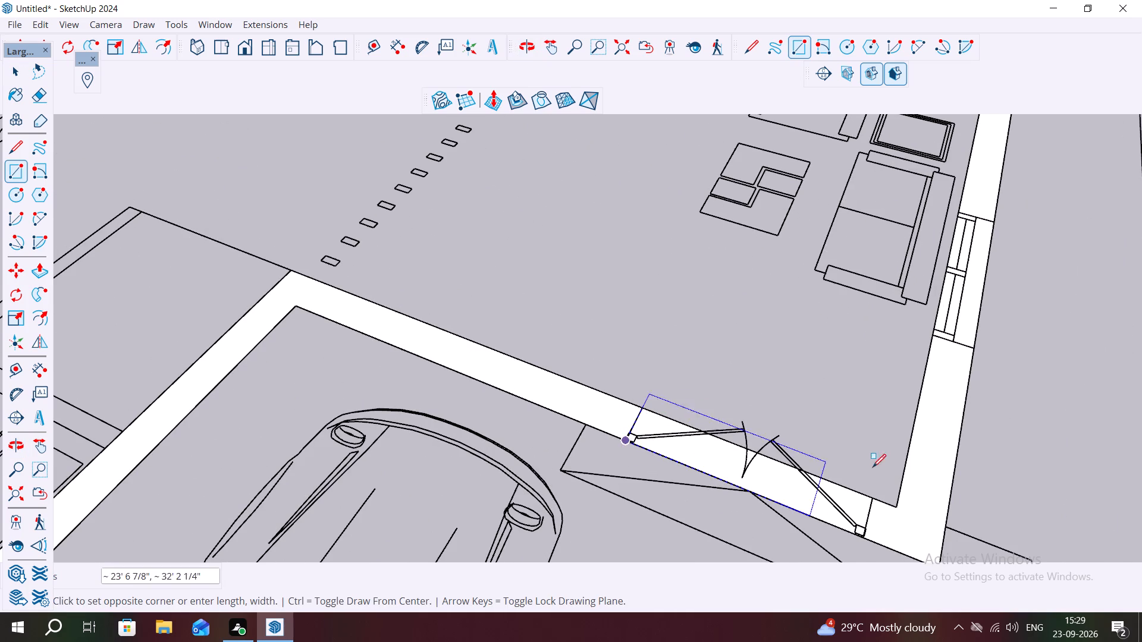
left_click(873, 498)
key("Escape")
key("space")
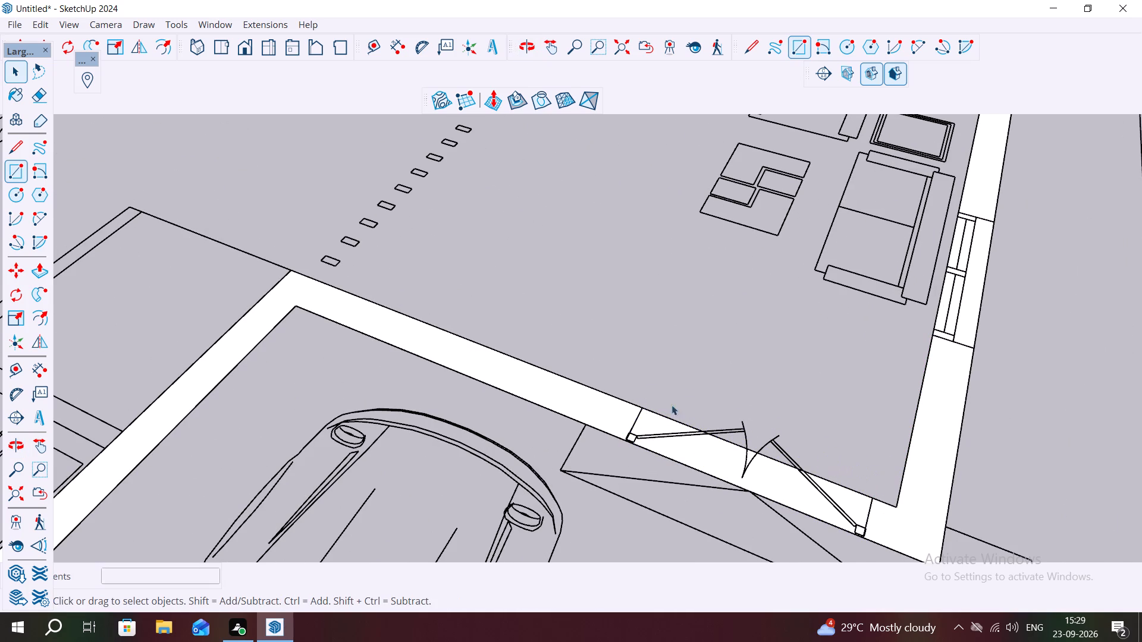
Push/Pull the wall face running around the car porch to the main double door up 10'.
left_click(559, 392)
scroll(559, 391, "down", 4)
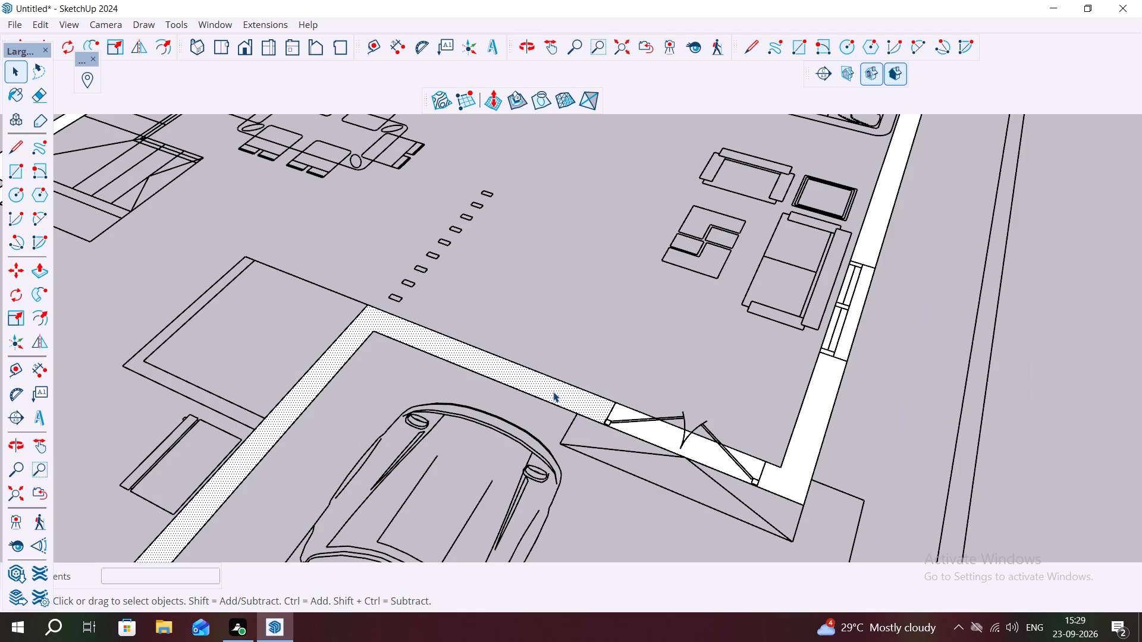
key("p")
left_click(549, 389)
key("1")
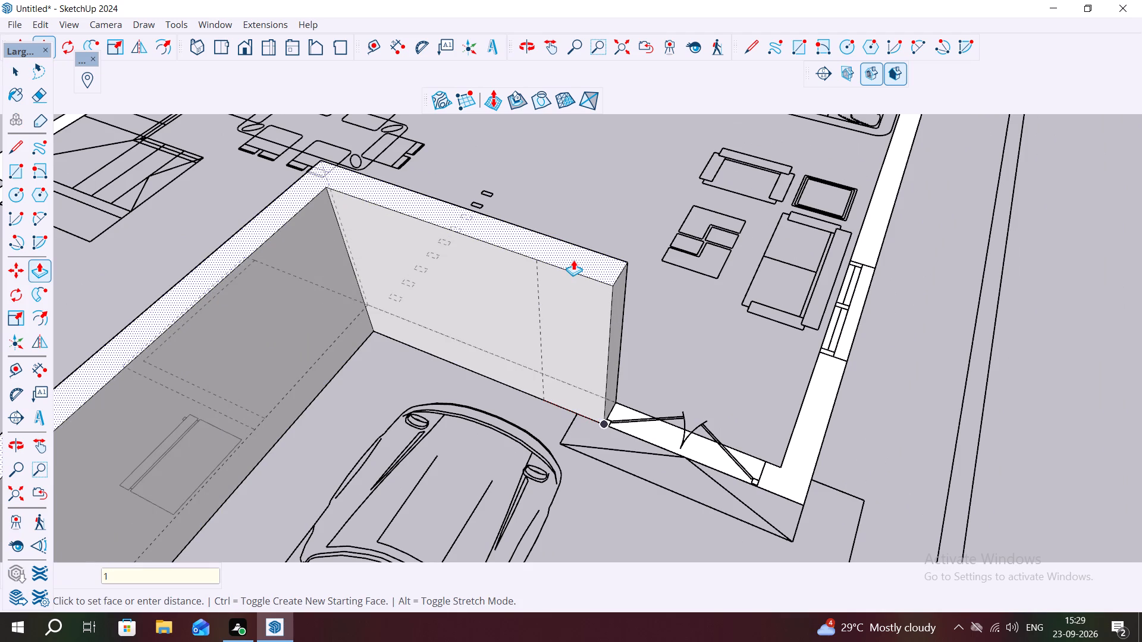
type("0'")
key("Return")
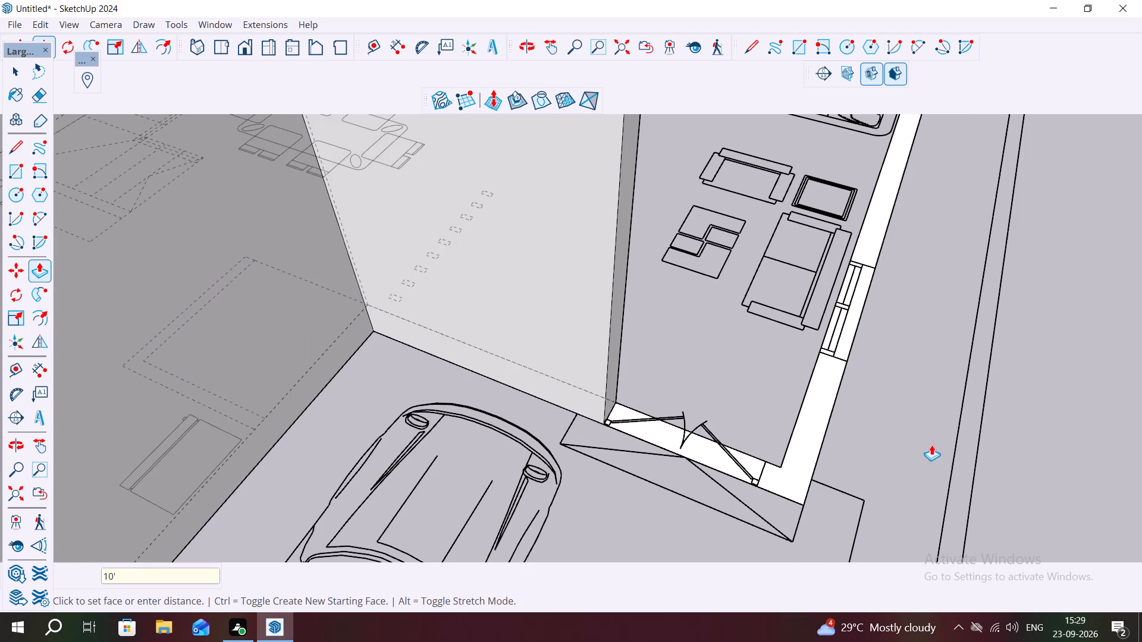
Repeat the 10' extrusion on the corner wall beside the main door, the wall between the living-room windows, and the remaining outer wall.
double_click(804, 464)
scroll(536, 454, "down", 7)
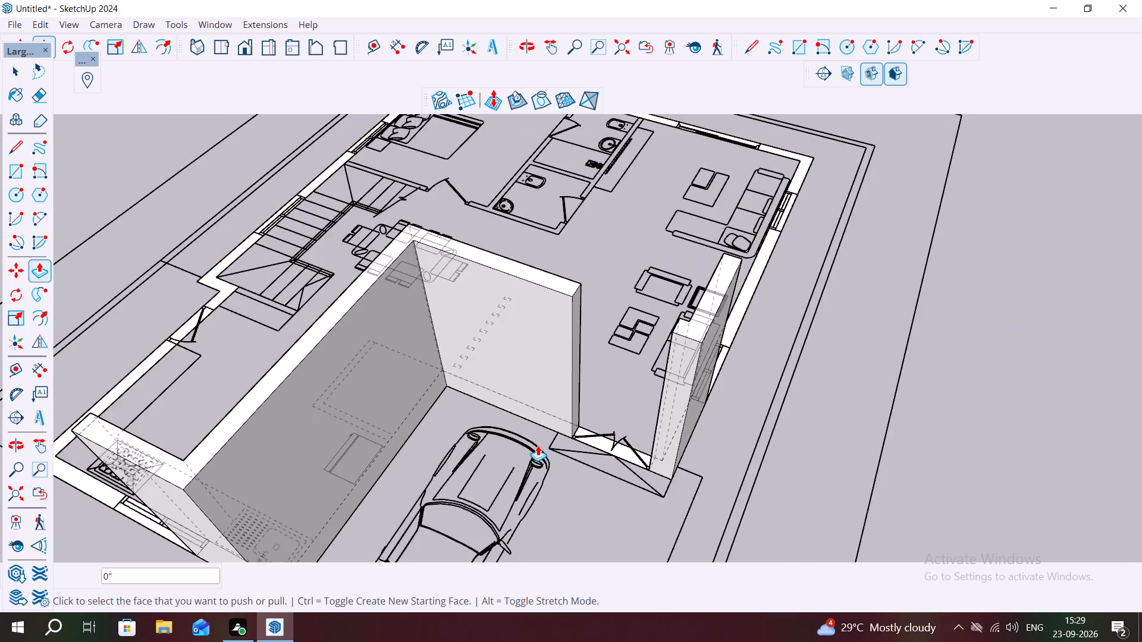
scroll(538, 445, "down", 4)
double_click(685, 326)
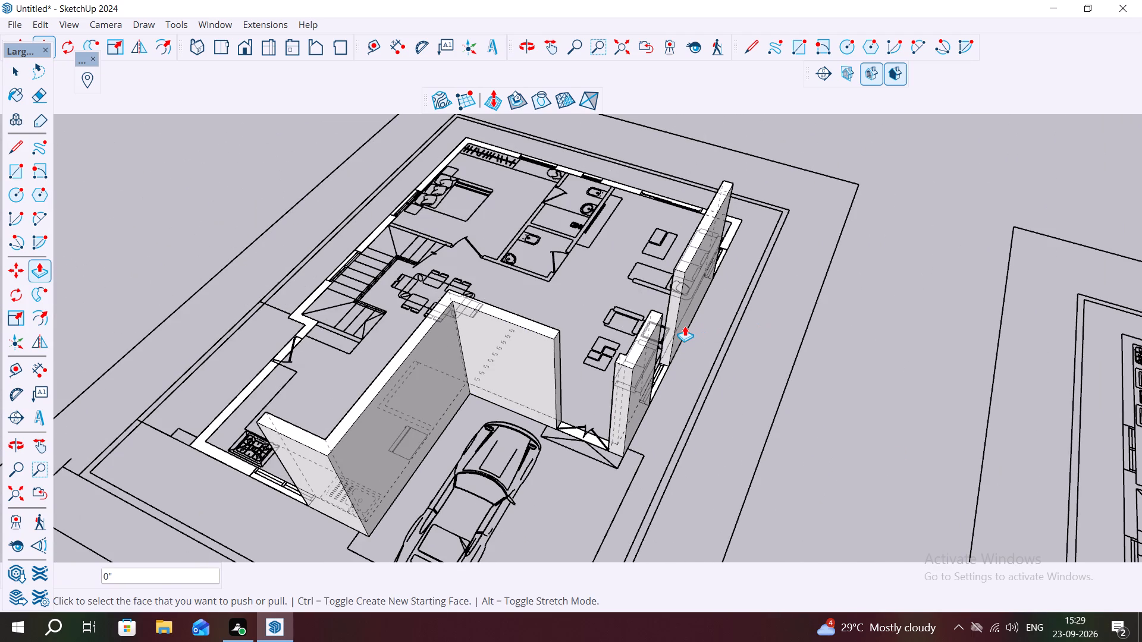
middle_click_drag(763, 215, 130, 330)
scroll(127, 283, "down", 4)
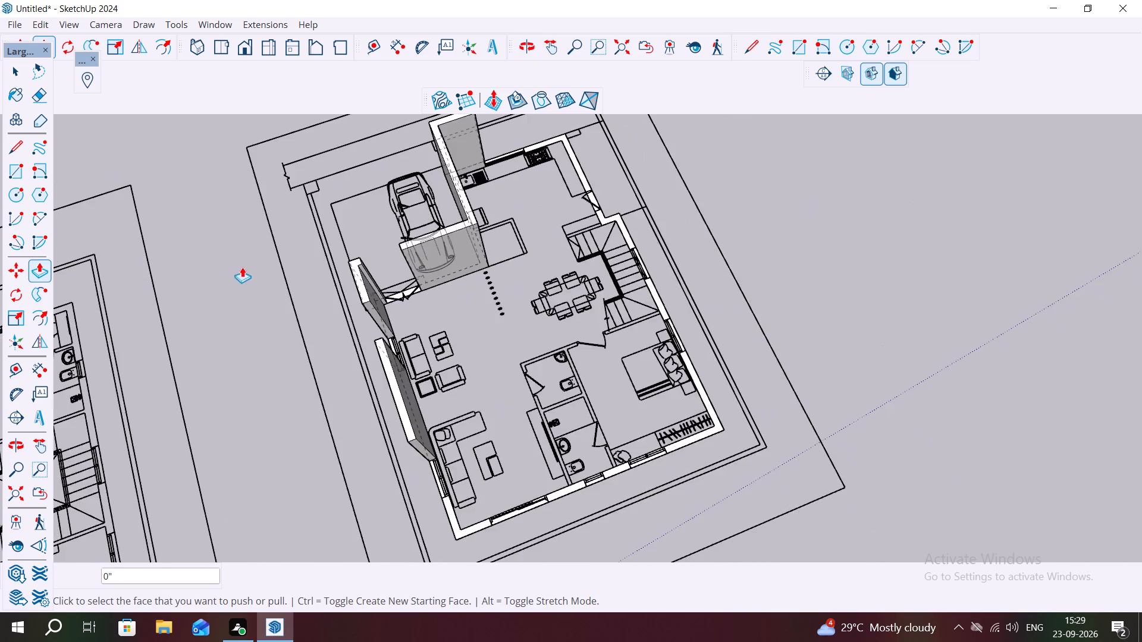
scroll(242, 267, "down", 3)
middle_click_drag(316, 438, 365, 444)
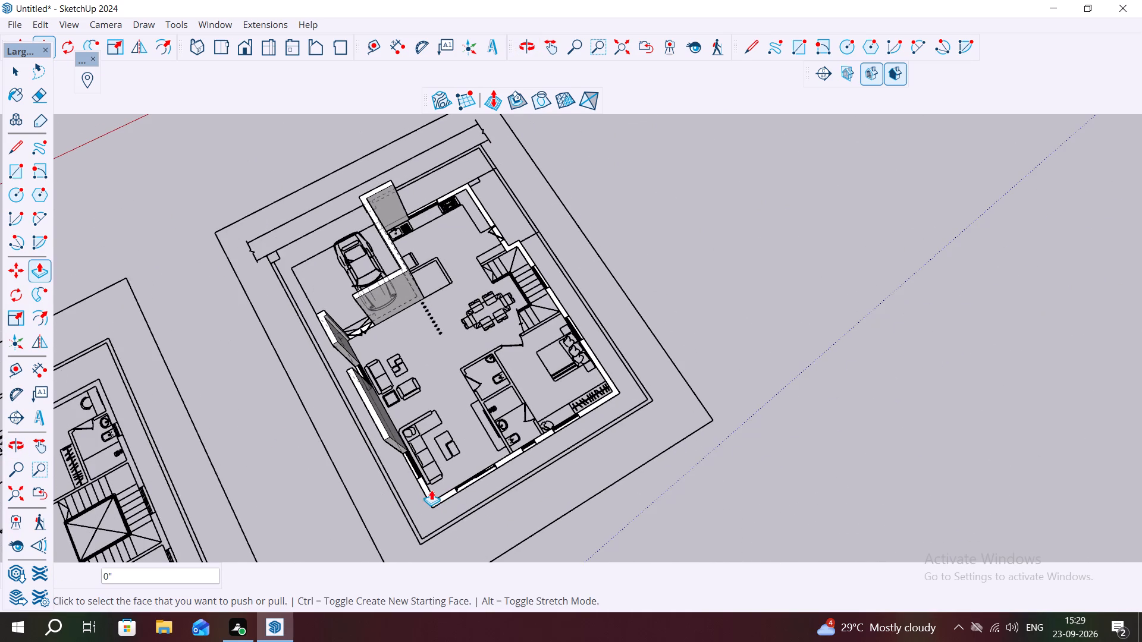
scroll(426, 490, "up", 3)
double_click(426, 490)
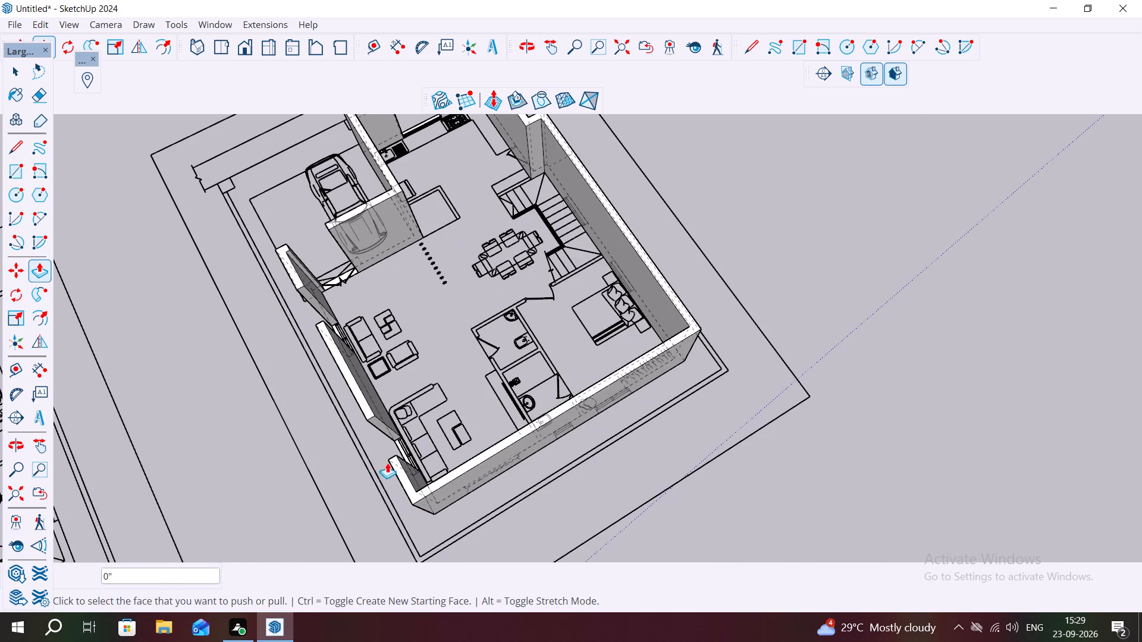
Draw a 3'.9" high rectangle across the 9" wall thickness at the top of the stove-side wall end at the kitchen window.
middle_click_drag(394, 434, 549, 422)
scroll(465, 452, "down", 6)
middle_click_drag(419, 480, 475, 485)
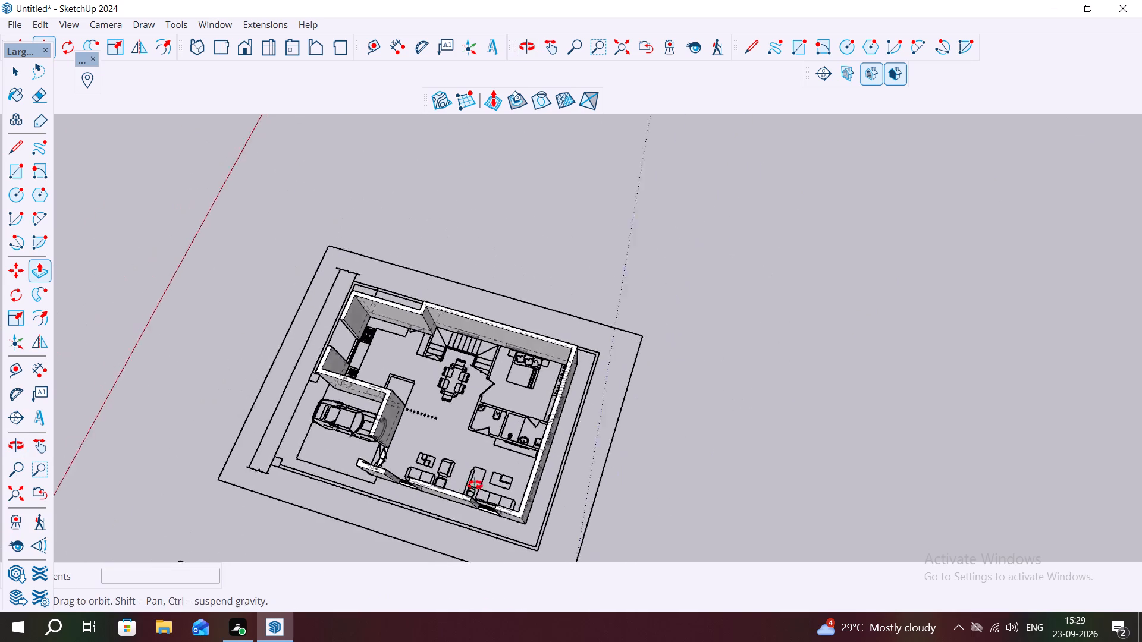
middle_click_drag(475, 485, 616, 449)
middle_click_drag(280, 466, 526, 383)
scroll(610, 380, "down", 7)
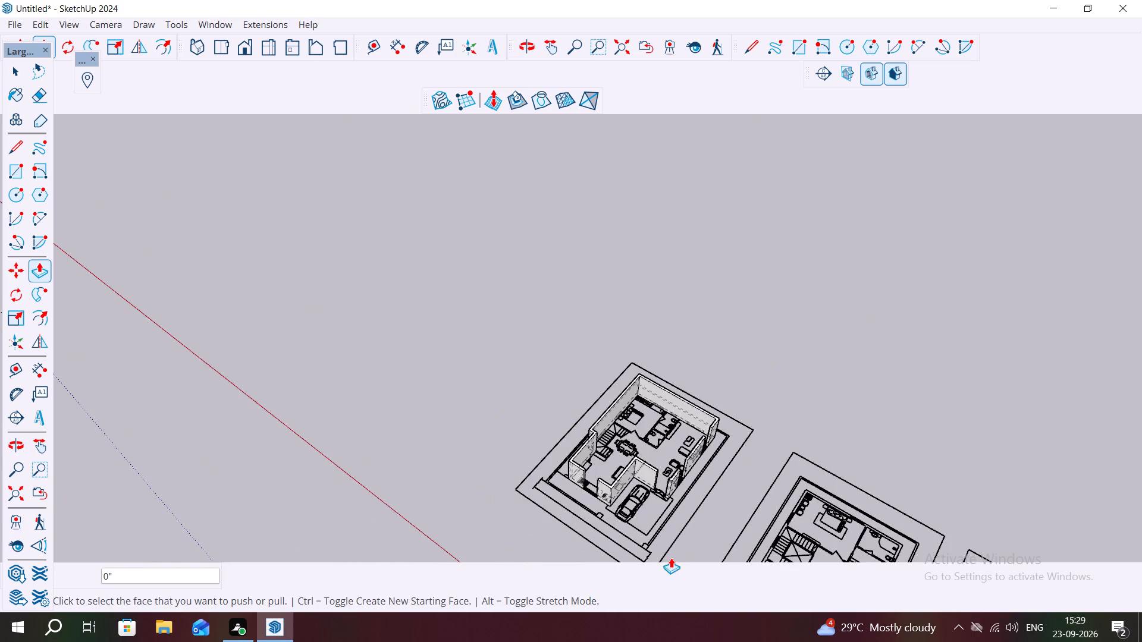
middle_click_drag(635, 536, 735, 410)
scroll(607, 501, "up", 12)
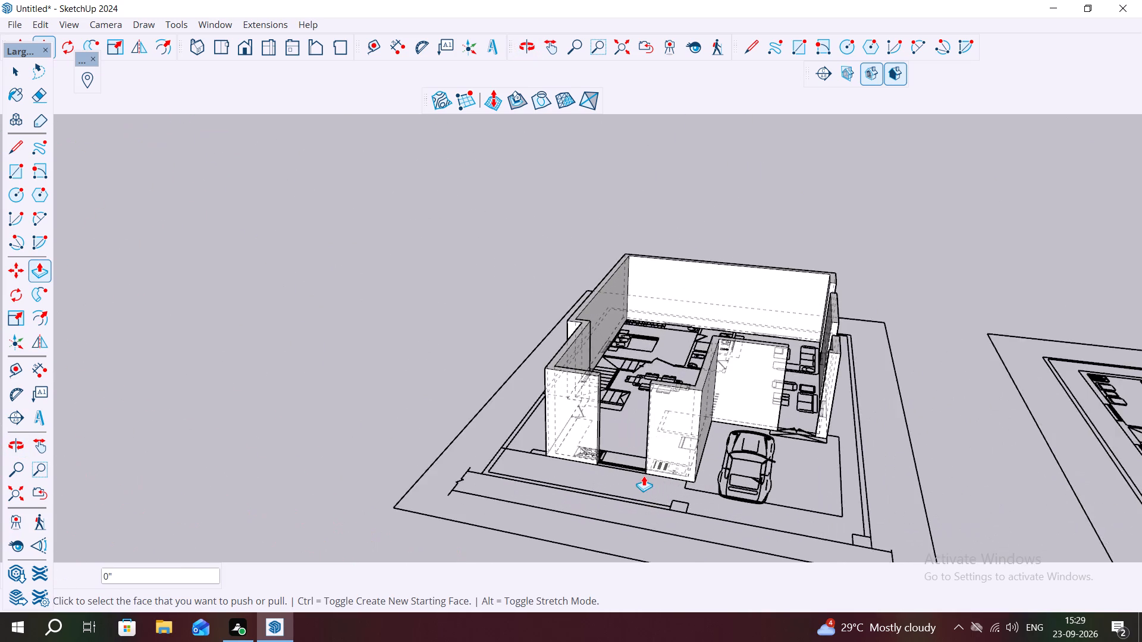
scroll(644, 476, "up", 1)
scroll(570, 451, "up", 5)
middle_click_drag(601, 457, 447, 525)
key("Escape")
key("space")
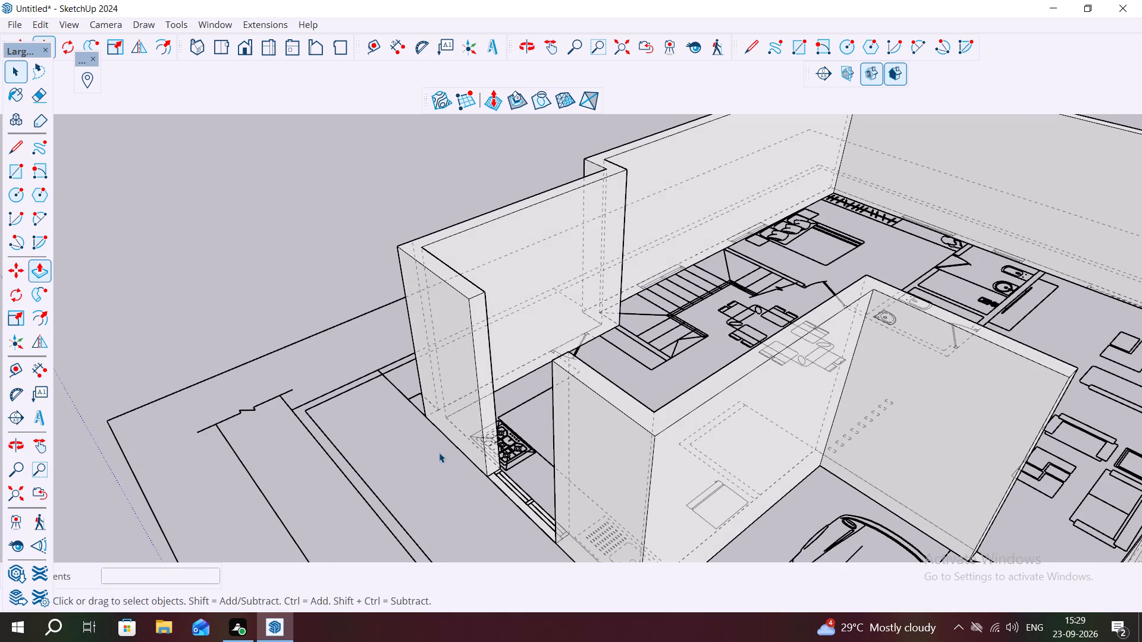
key("r")
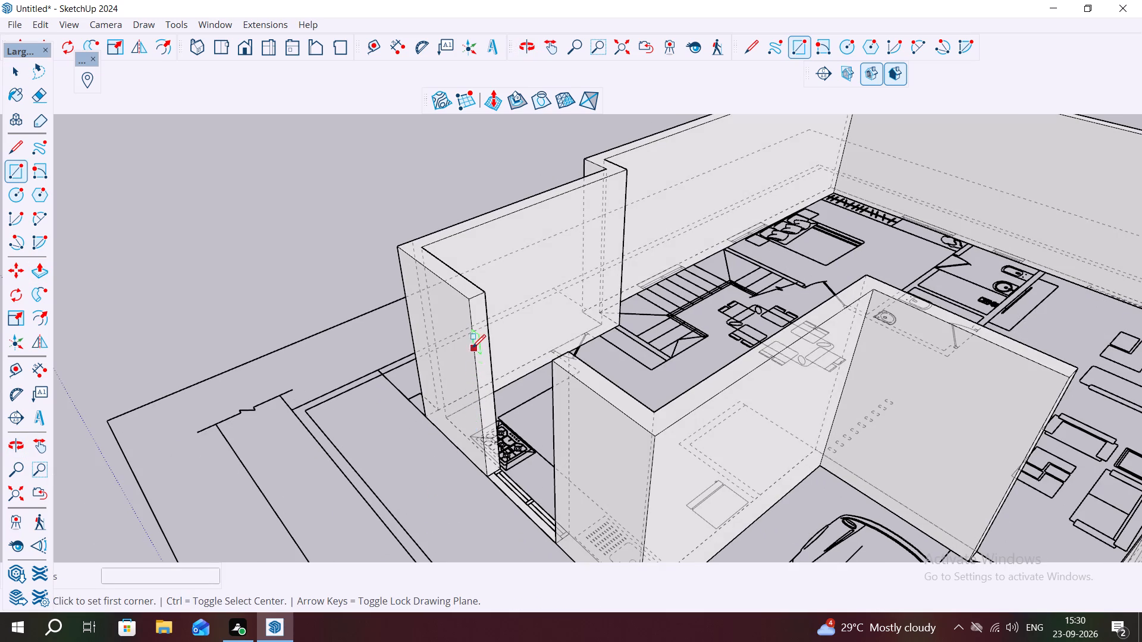
left_click(470, 303)
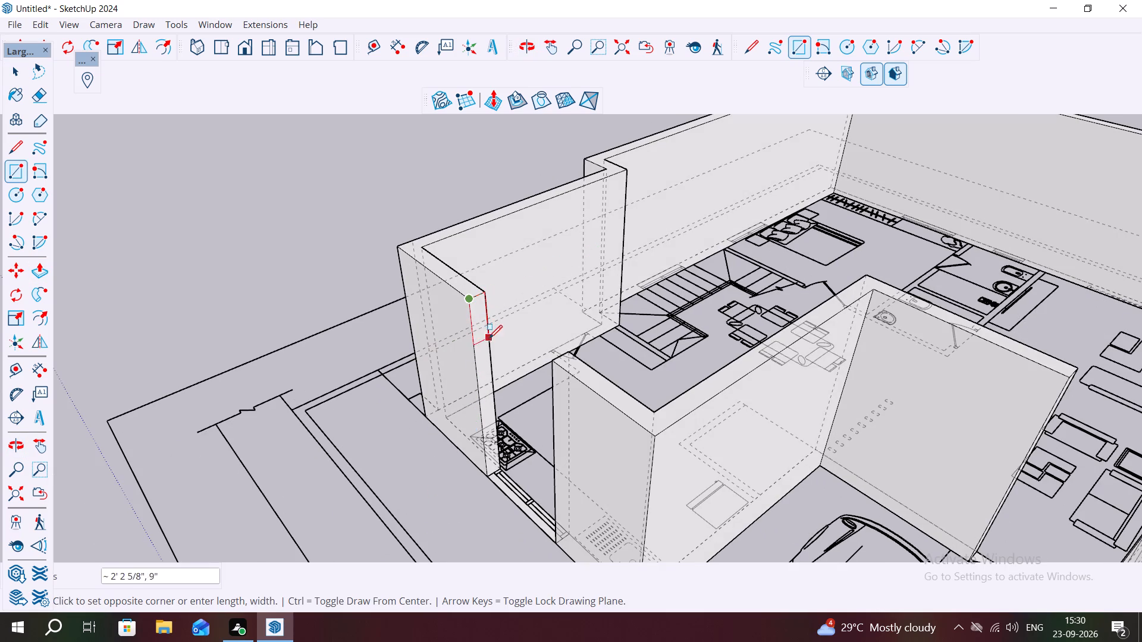
type("3'")
key("period")
key("6")
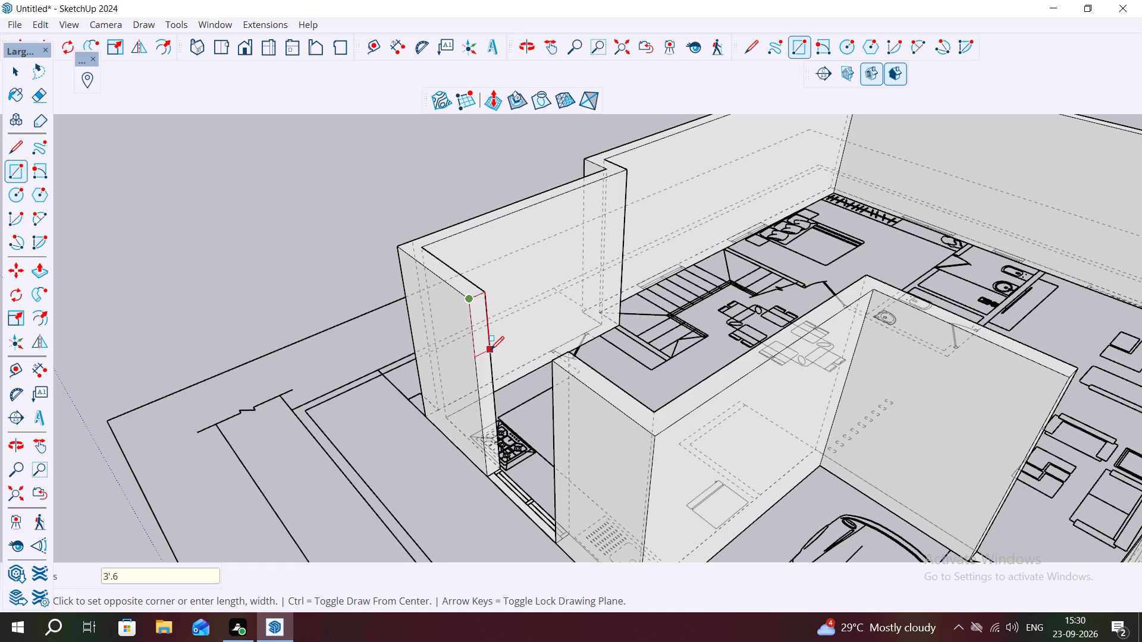
key("BackSpace")
type("9\"")
key("Return")
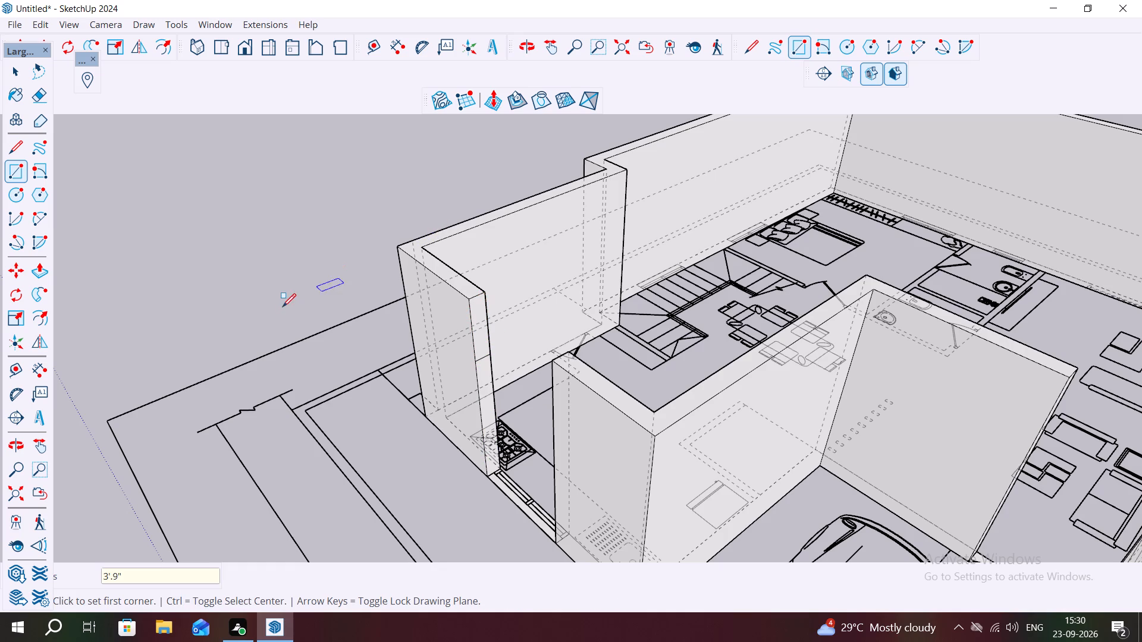
key("Escape")
key("space")
Copy the rectangle straight down to the base of the same wall end beside the kitchen window.
double_click(481, 348)
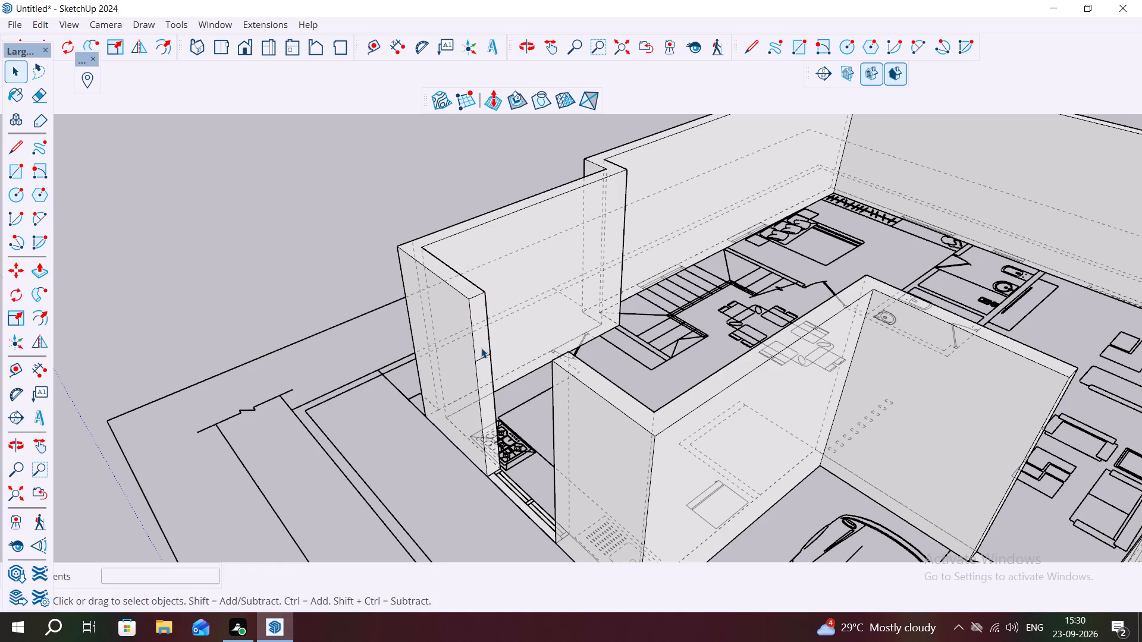
key("m")
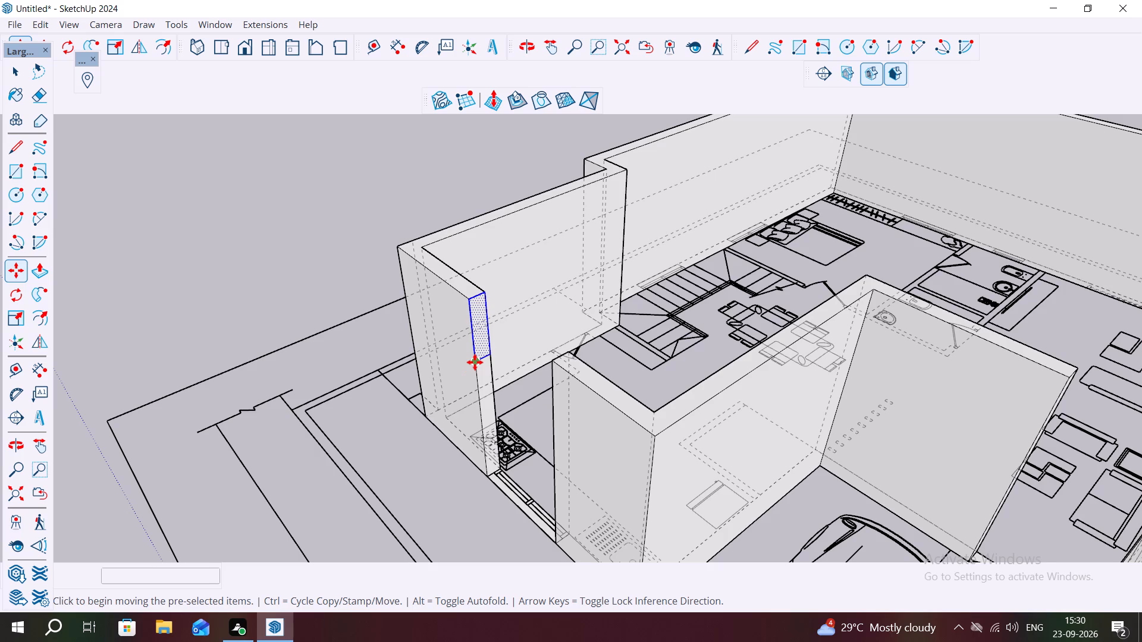
left_click(475, 361)
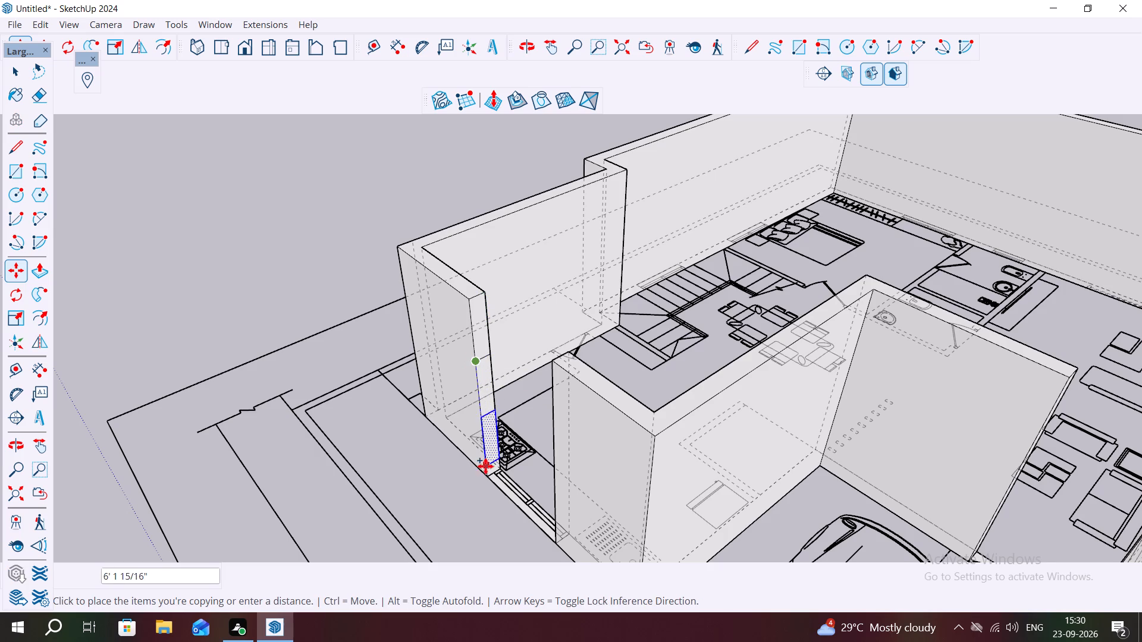
left_click(488, 473)
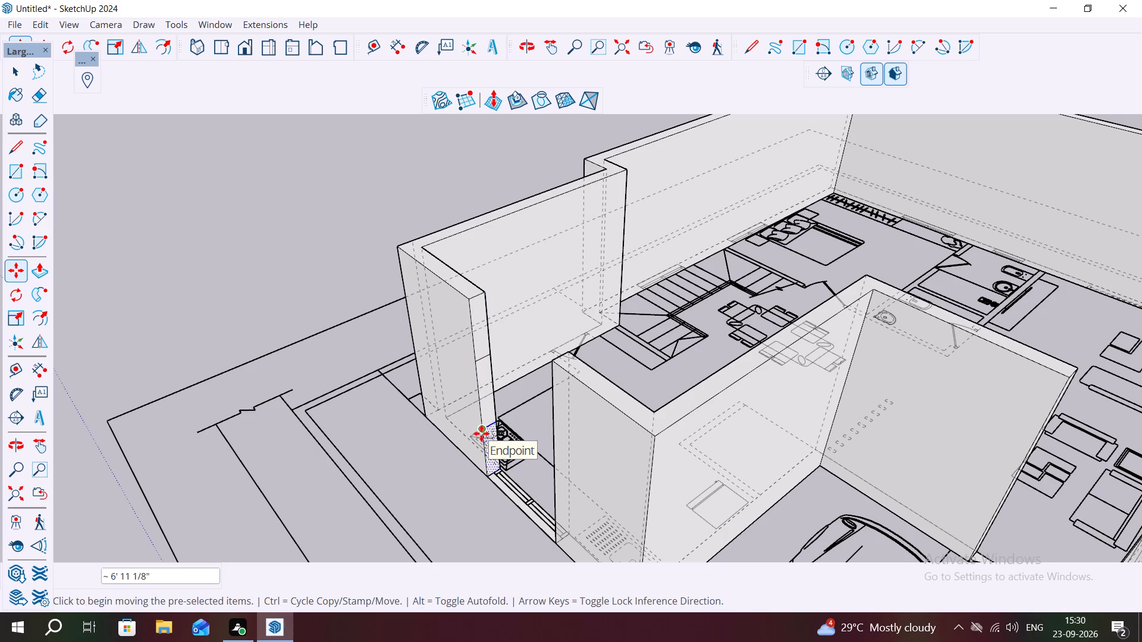
Copy the lower rectangle to the top of the porch wall's end face beside the main double-door opening.
left_click(481, 433)
scroll(522, 478, "down", 6)
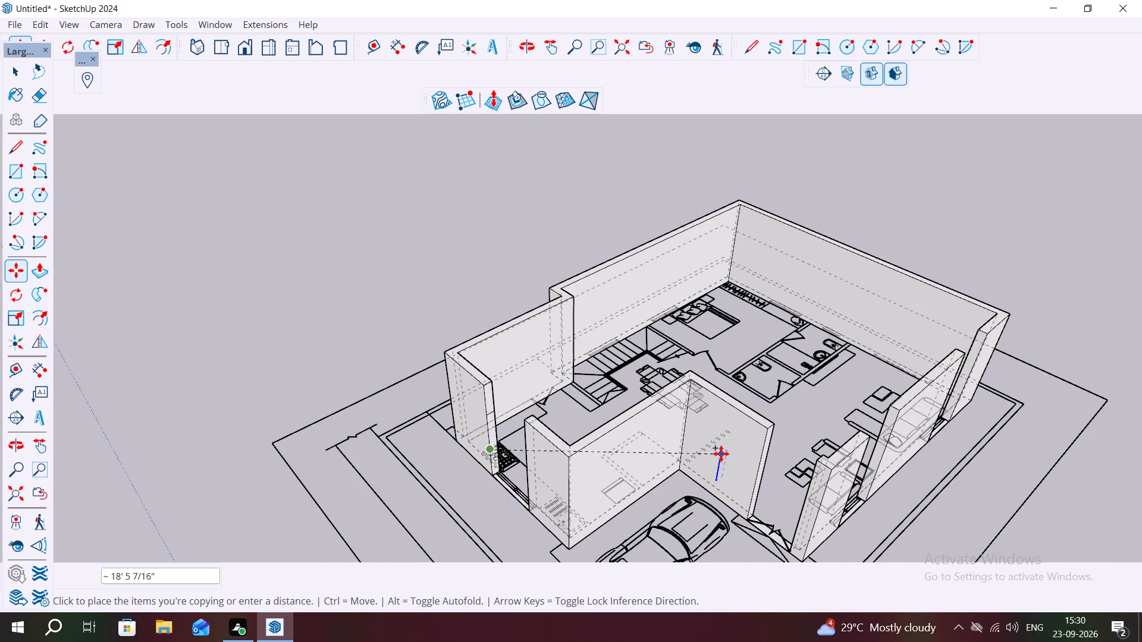
scroll(763, 428, "up", 5)
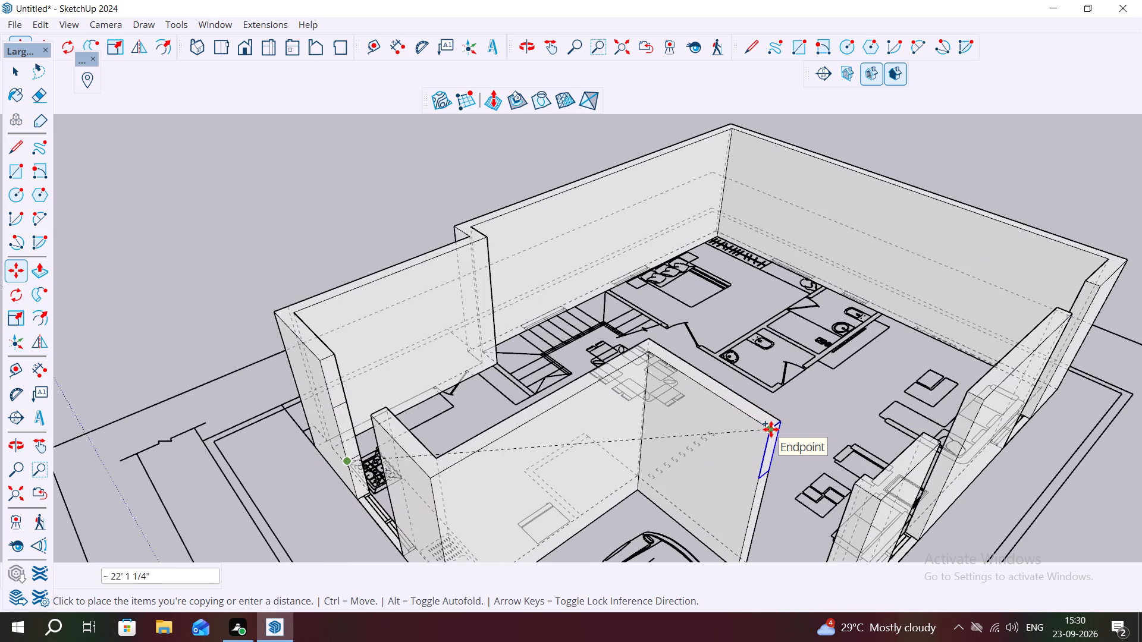
left_click(771, 429)
scroll(717, 493, "down", 6)
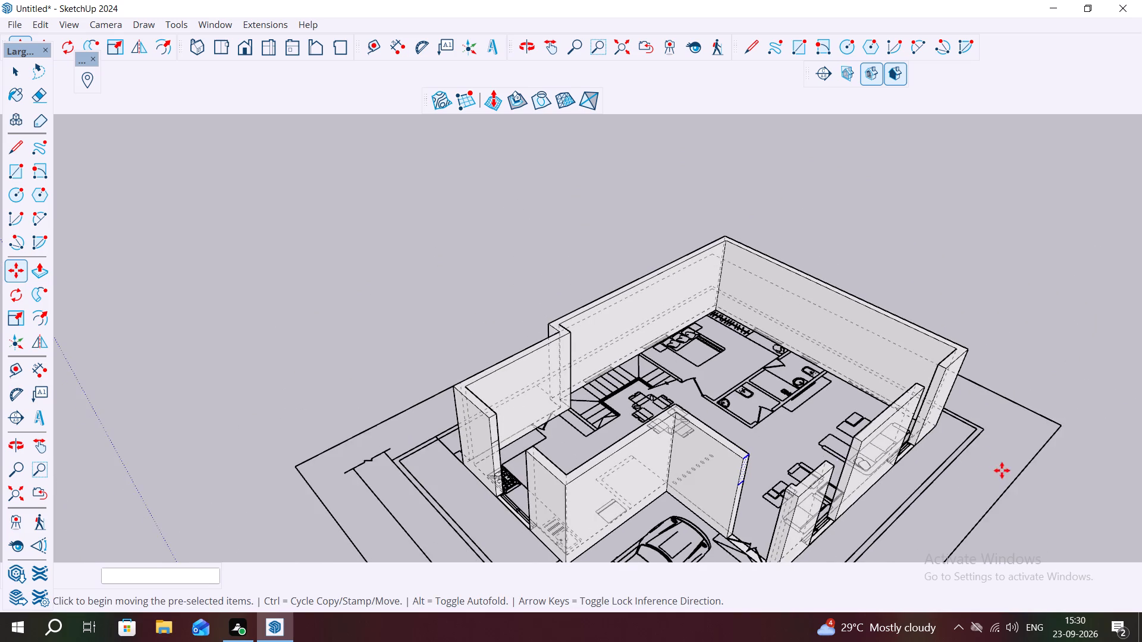
scroll(921, 433, "up", 7)
key("Escape")
Draw a 3' by 9" rectangle at the top of the middle living-room wall's end facing the window by the two-seat sofa.
middle_click_drag(804, 451, 910, 402)
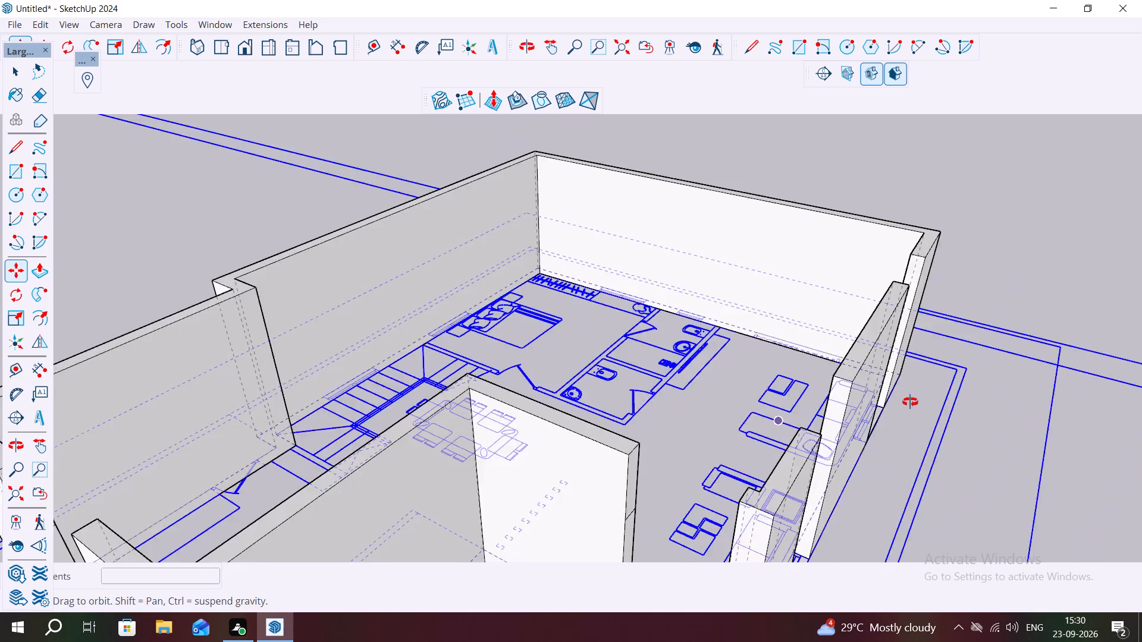
middle_click_drag(910, 402, 949, 364)
key("Escape")
key("space")
scroll(863, 370, "up", 5)
middle_click_drag(845, 328, 865, 391)
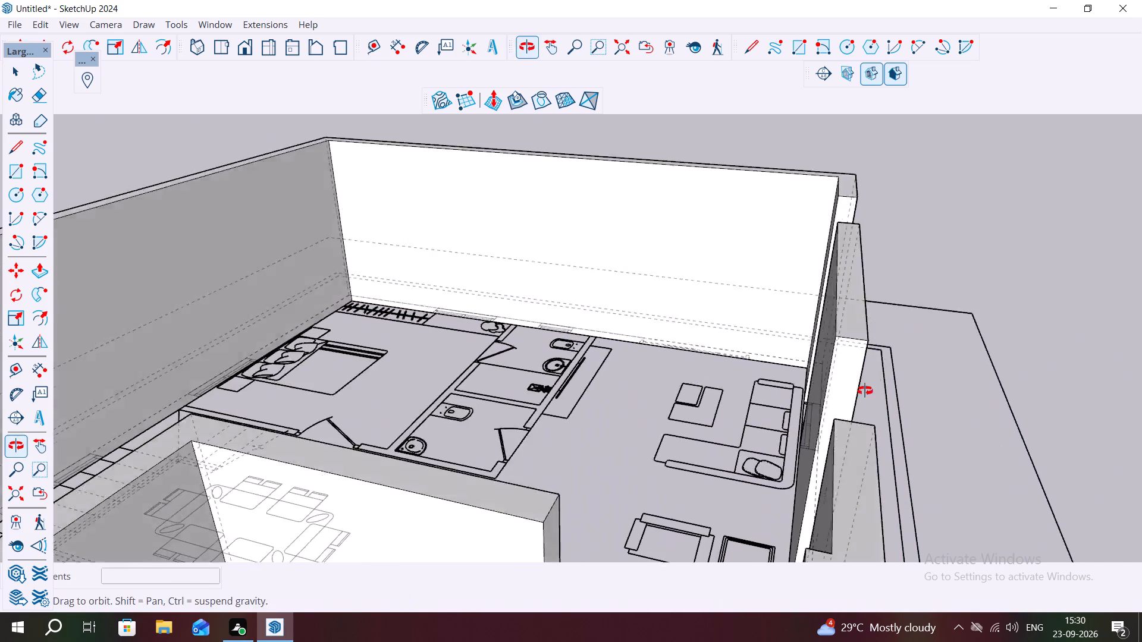
middle_click_drag(865, 391, 869, 404)
scroll(869, 404, "up", 3)
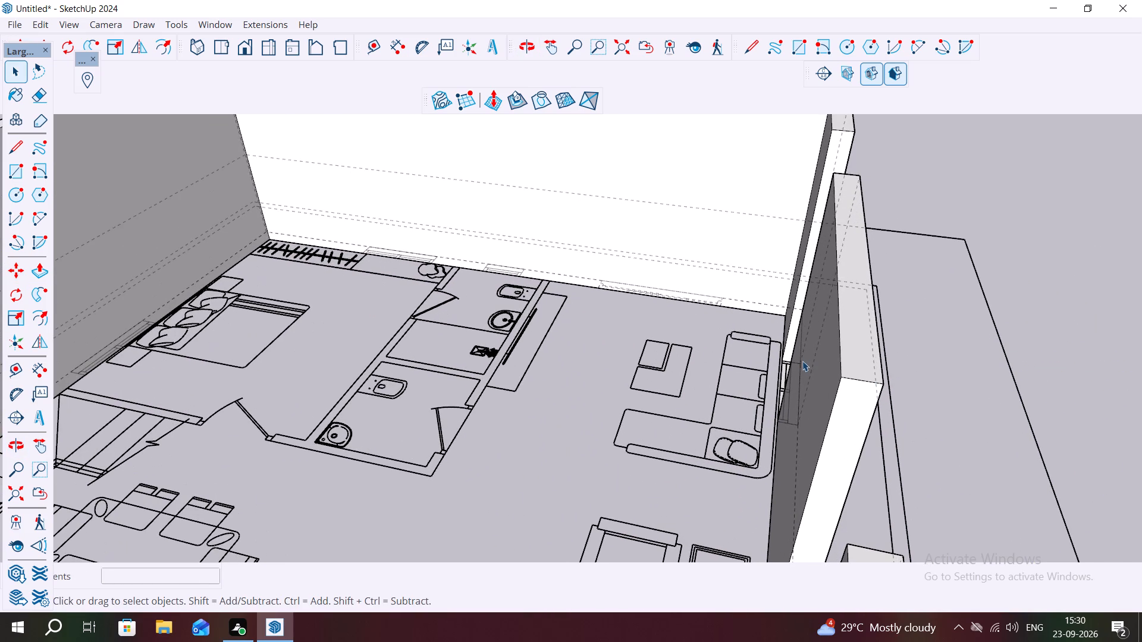
key("r")
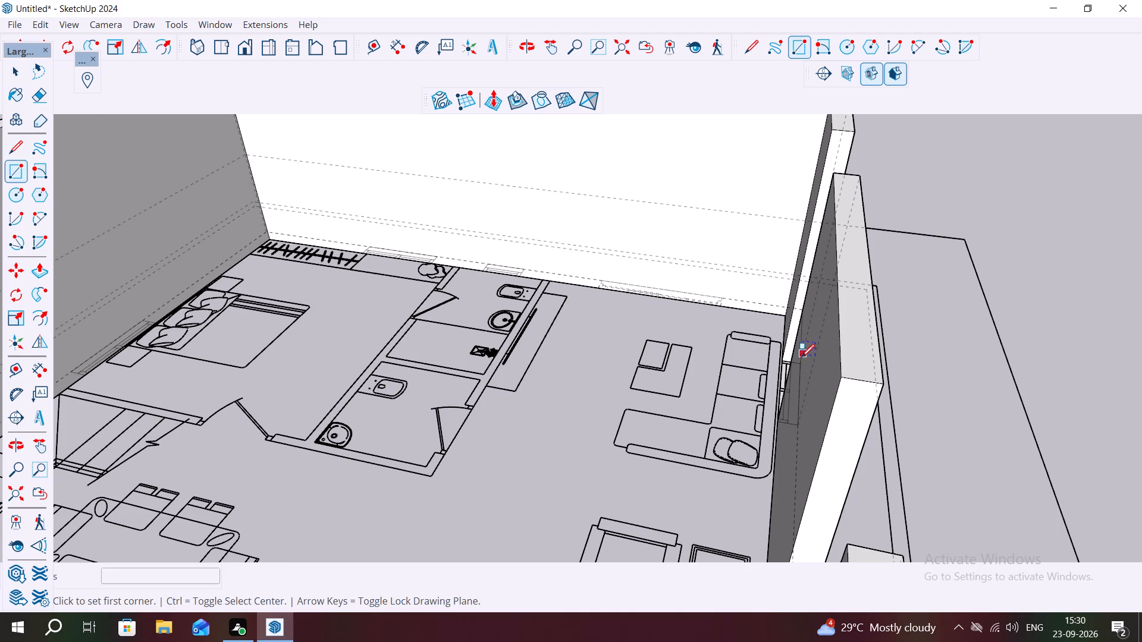
left_click(840, 377)
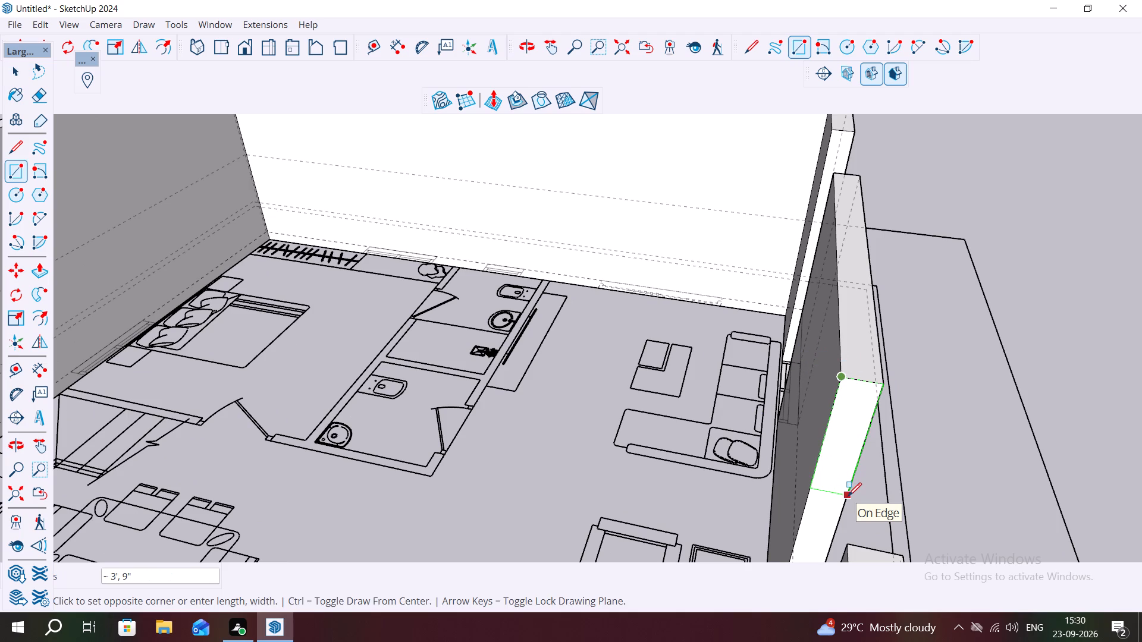
key("3")
key("apostrophe")
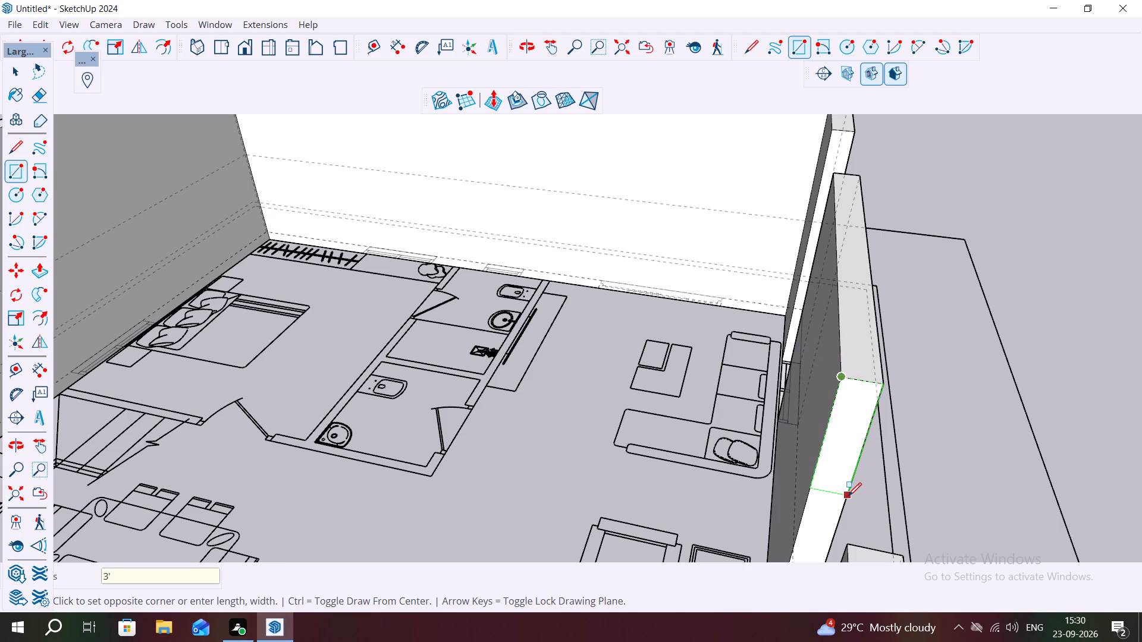
key("comma")
type("9\"")
key("Return")
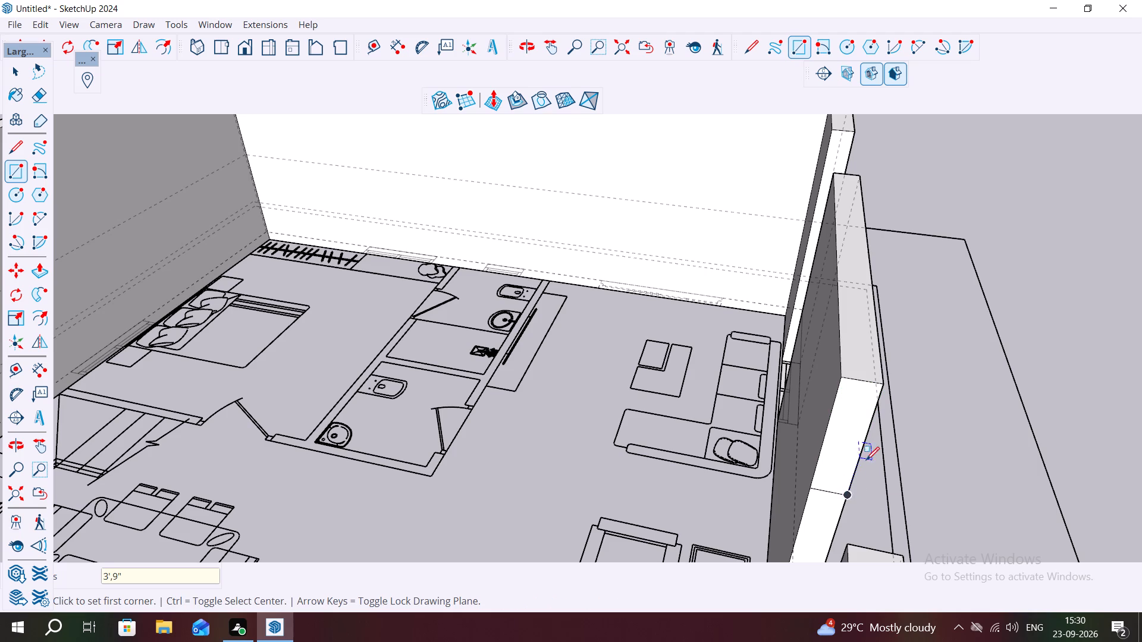
key("Escape")
key("space")
Copy the 3' by 9" rectangle 7' straight down to the base of the same middle living-room wall end.
double_click(845, 442)
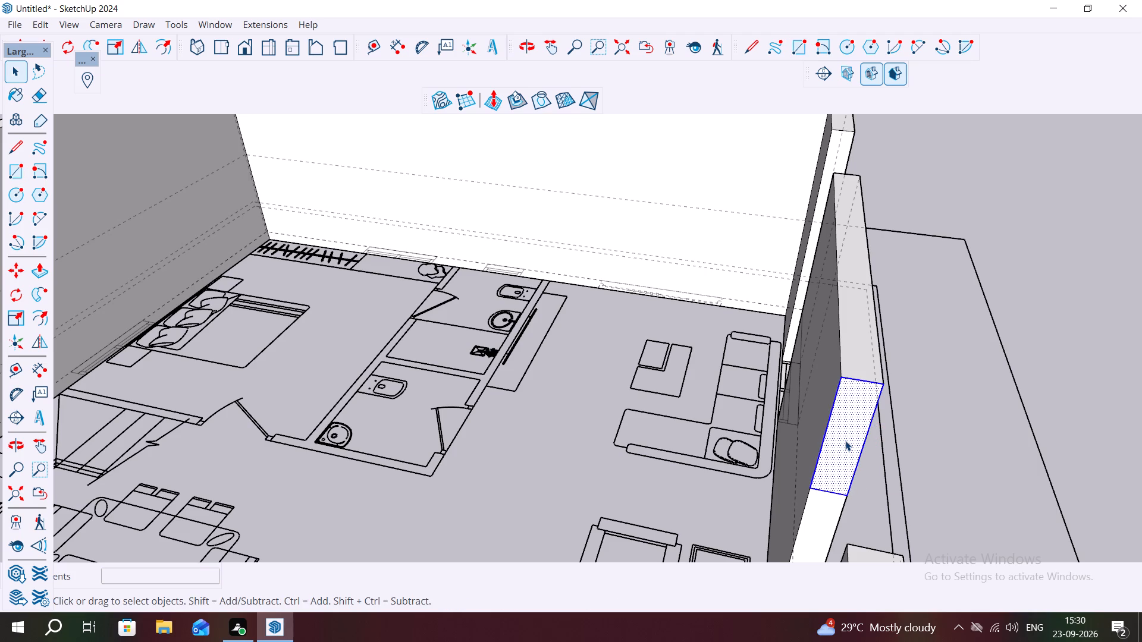
key("m")
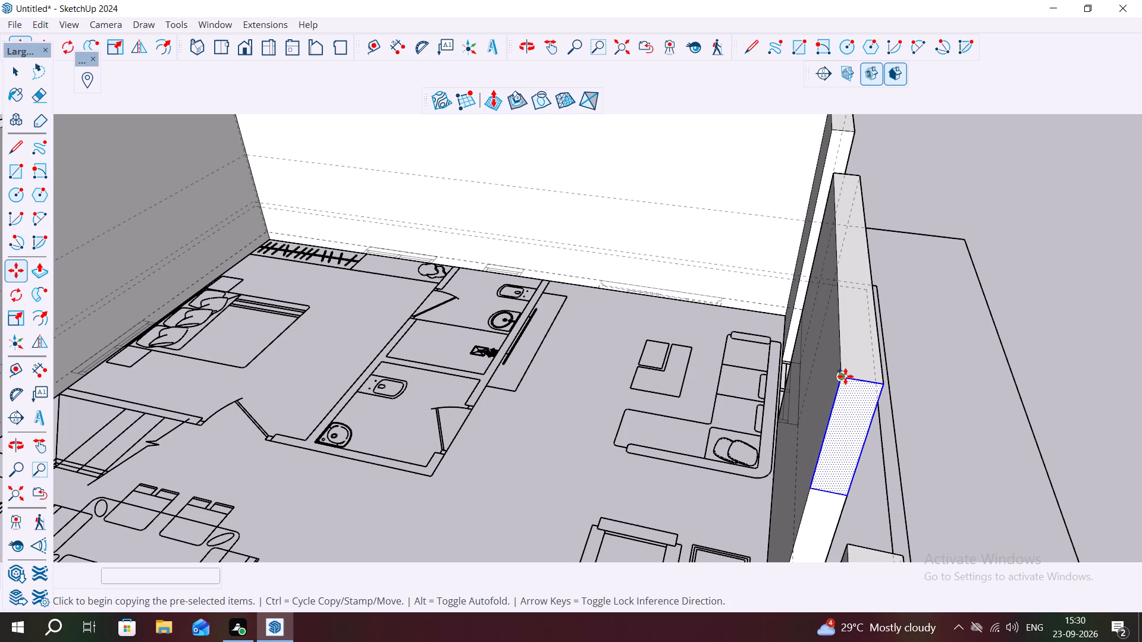
left_click(811, 489)
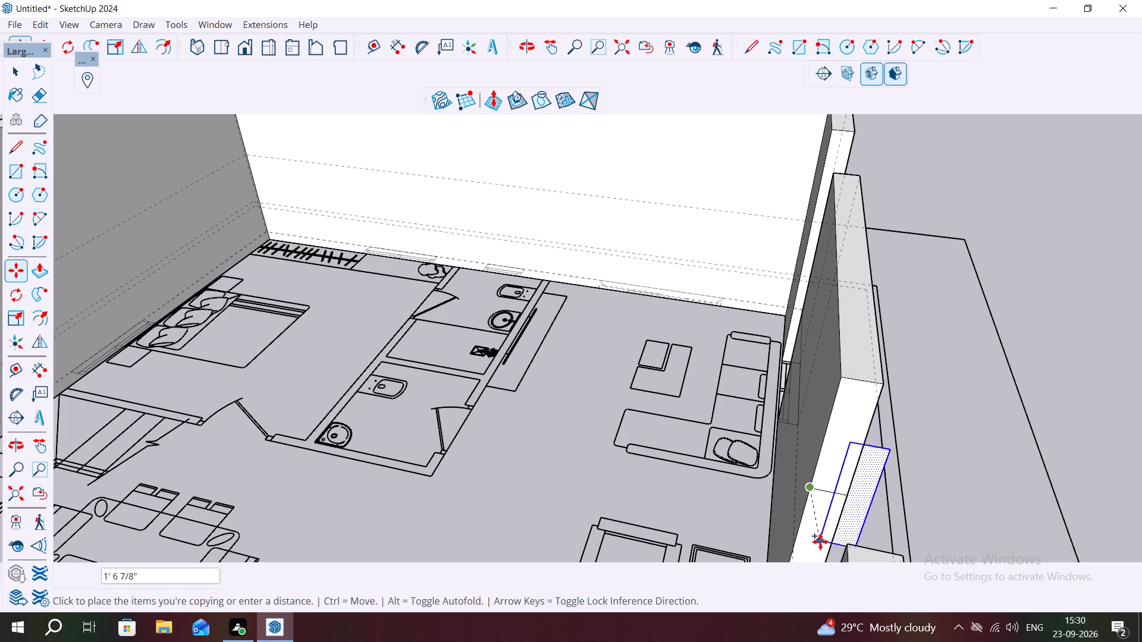
middle_click_drag(820, 539, 823, 374)
scroll(796, 389, "down", 3)
middle_click_drag(792, 408, 855, 450)
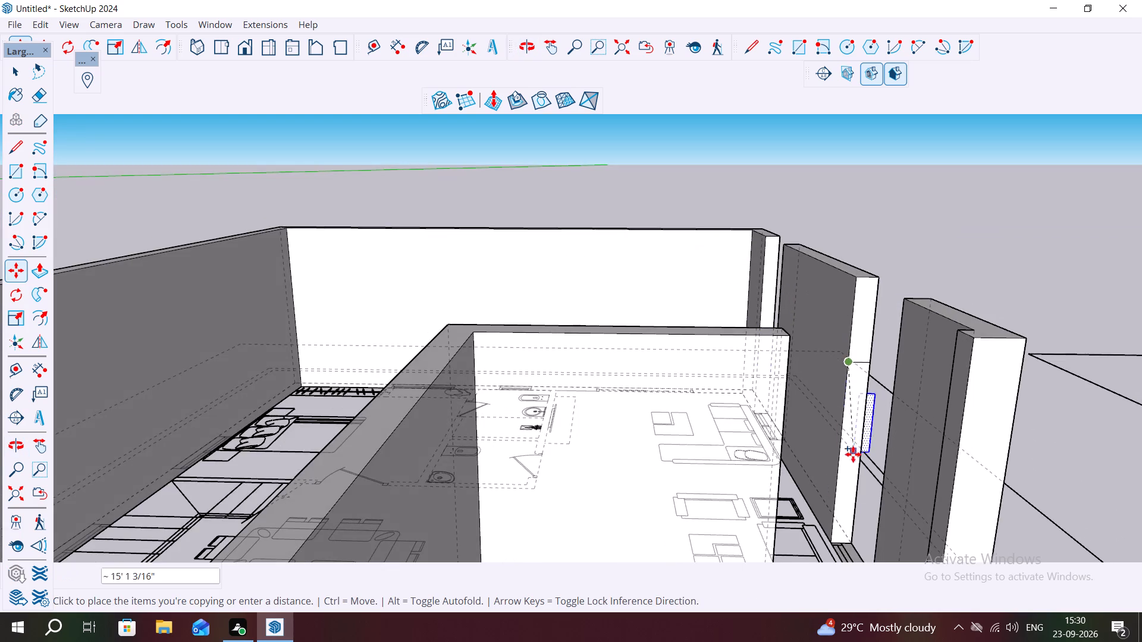
scroll(839, 495, "up", 6)
scroll(836, 556, "up", 2)
scroll(819, 535, "down", 2)
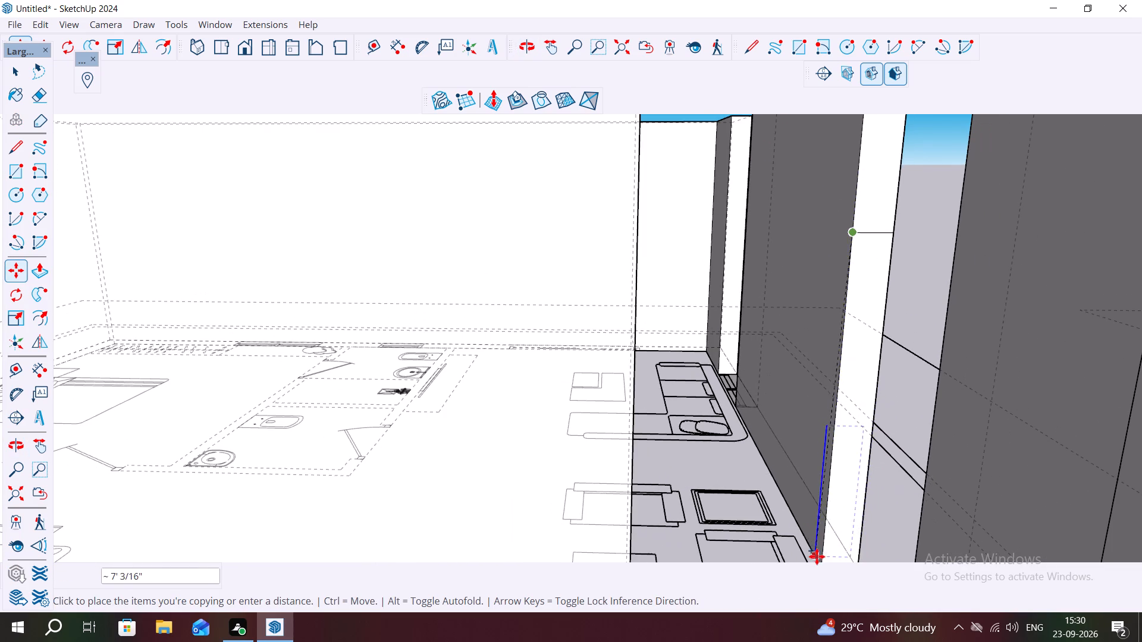
scroll(756, 494, "down", 6)
scroll(768, 535, "up", 9)
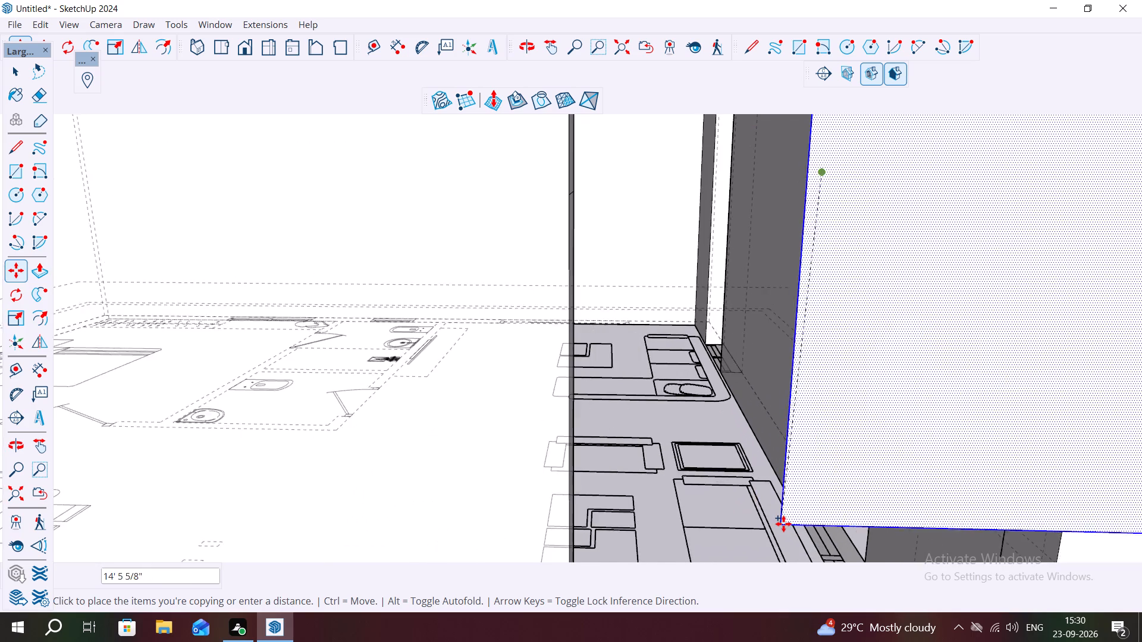
scroll(783, 524, "up", 2)
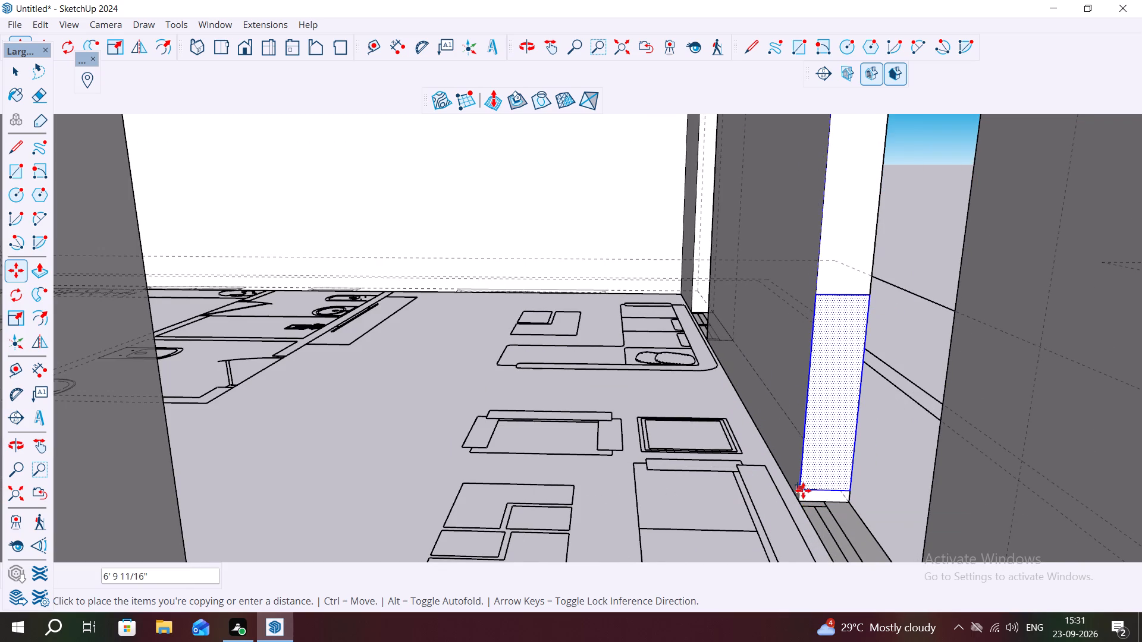
left_click(801, 497)
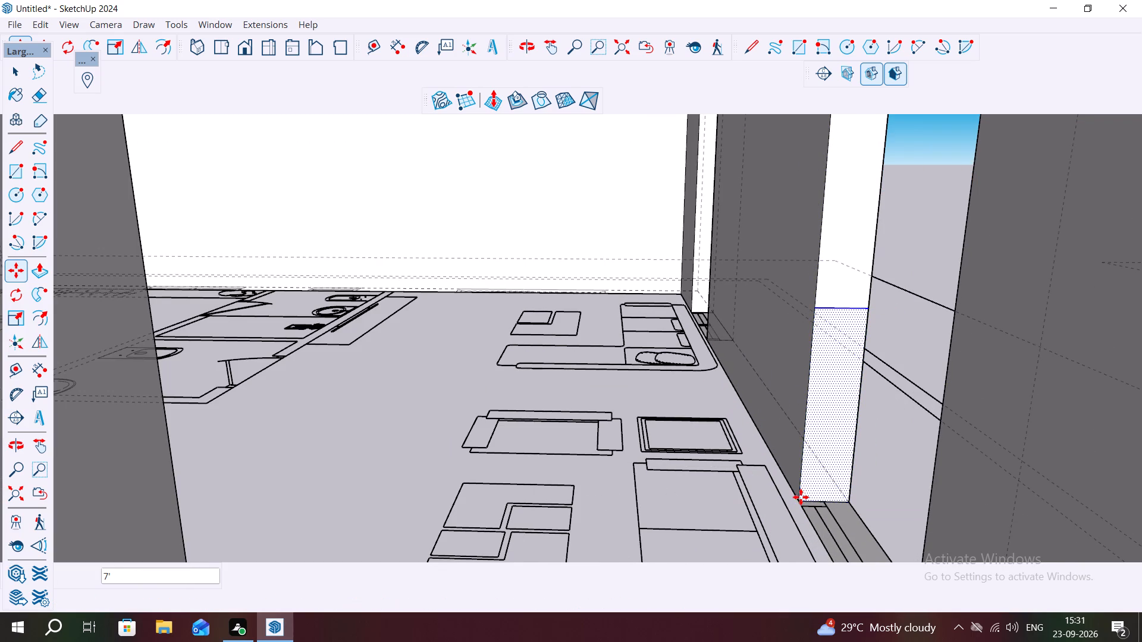
Copy the lower rectangle to the top of the far wall's end face beside the L-shaped sofa's window, aligned with its top corner.
left_click(821, 466)
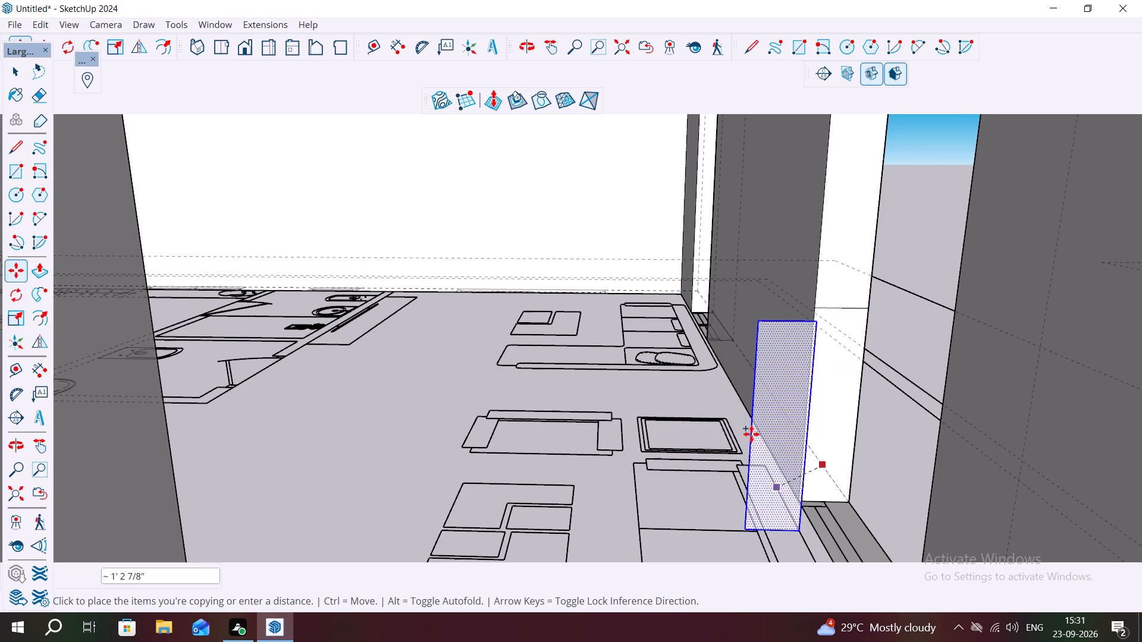
scroll(736, 391, "down", 6)
scroll(785, 363, "down", 3)
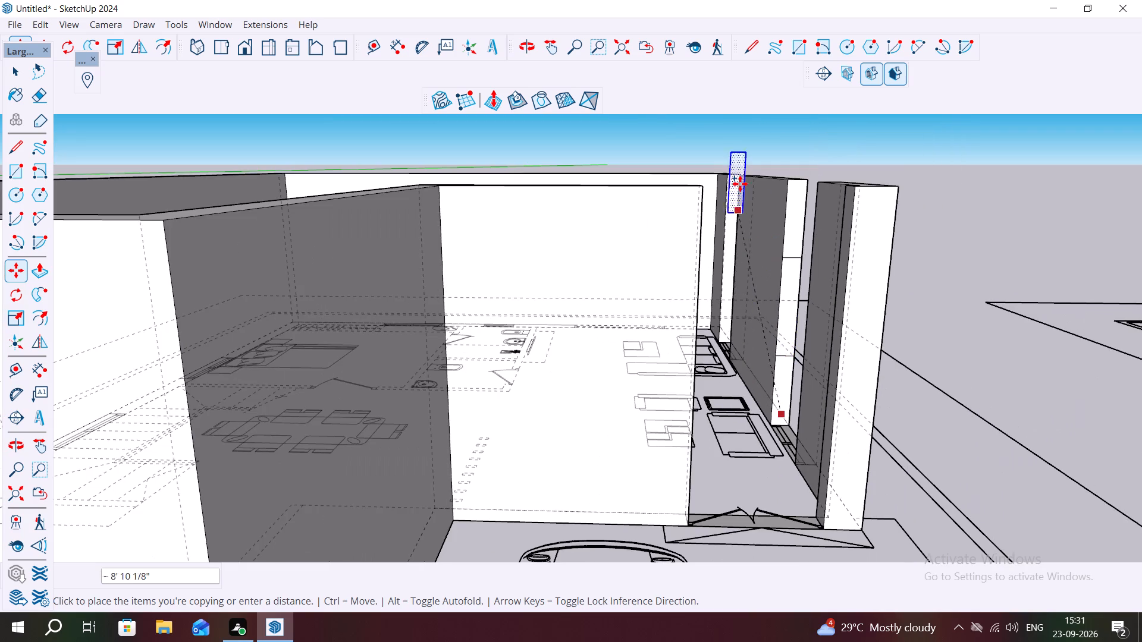
middle_click_drag(735, 136, 798, 227)
scroll(738, 188, "down", 1)
scroll(863, 226, "down", 5)
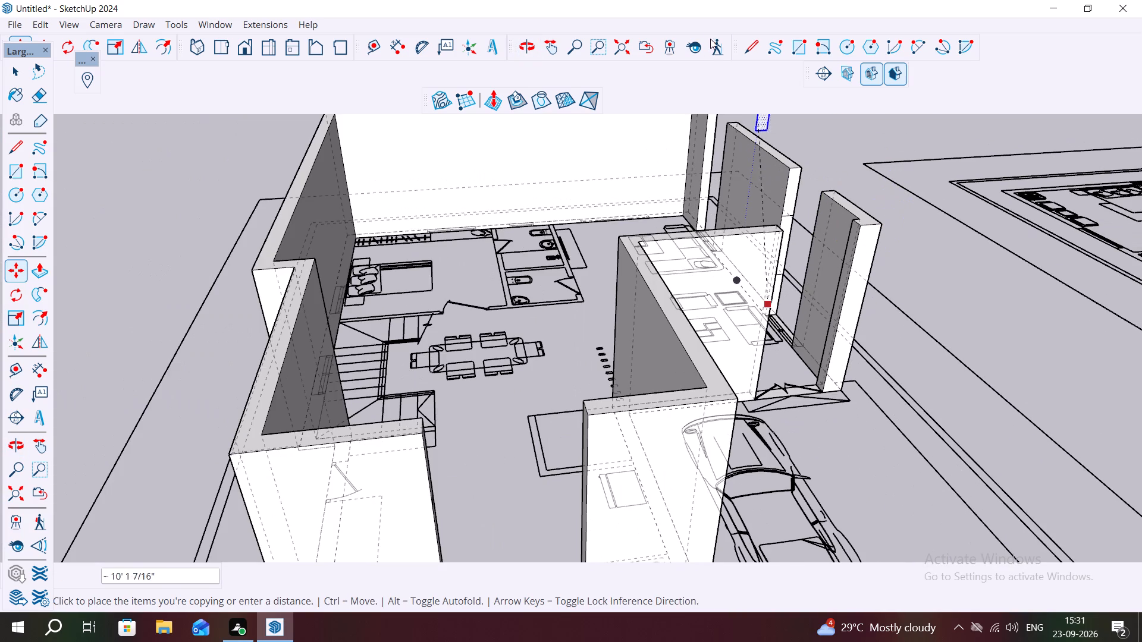
scroll(691, 186, "down", 6)
scroll(698, 131, "up", 7)
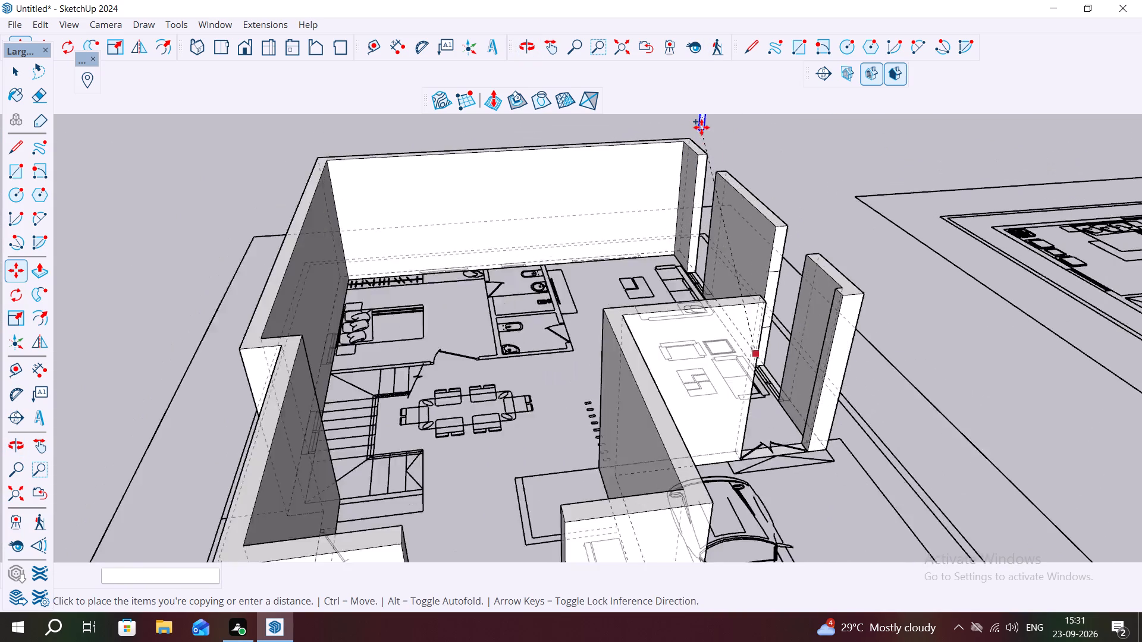
scroll(701, 127, "up", 5)
scroll(700, 186, "up", 8)
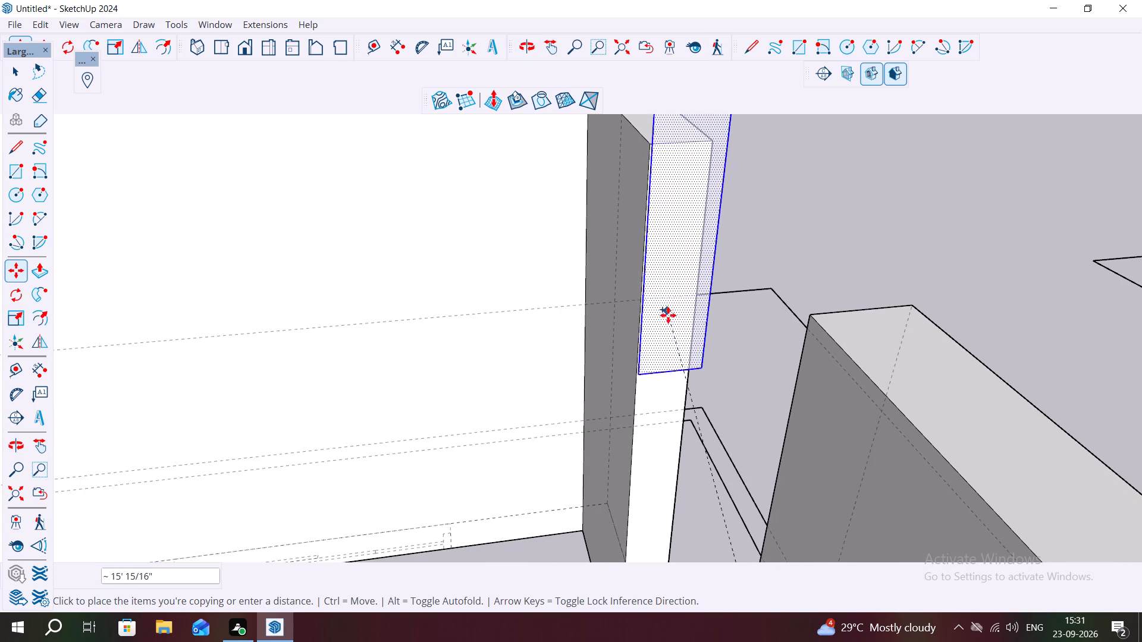
scroll(663, 329, "up", 2)
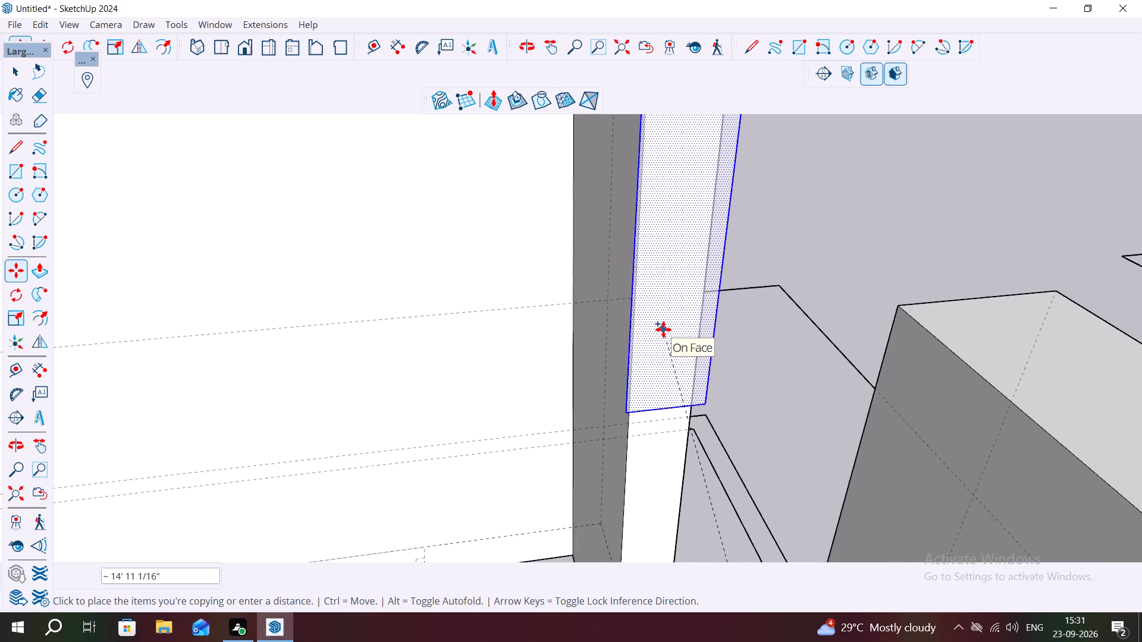
scroll(663, 329, "up", 1)
scroll(663, 329, "down", 2)
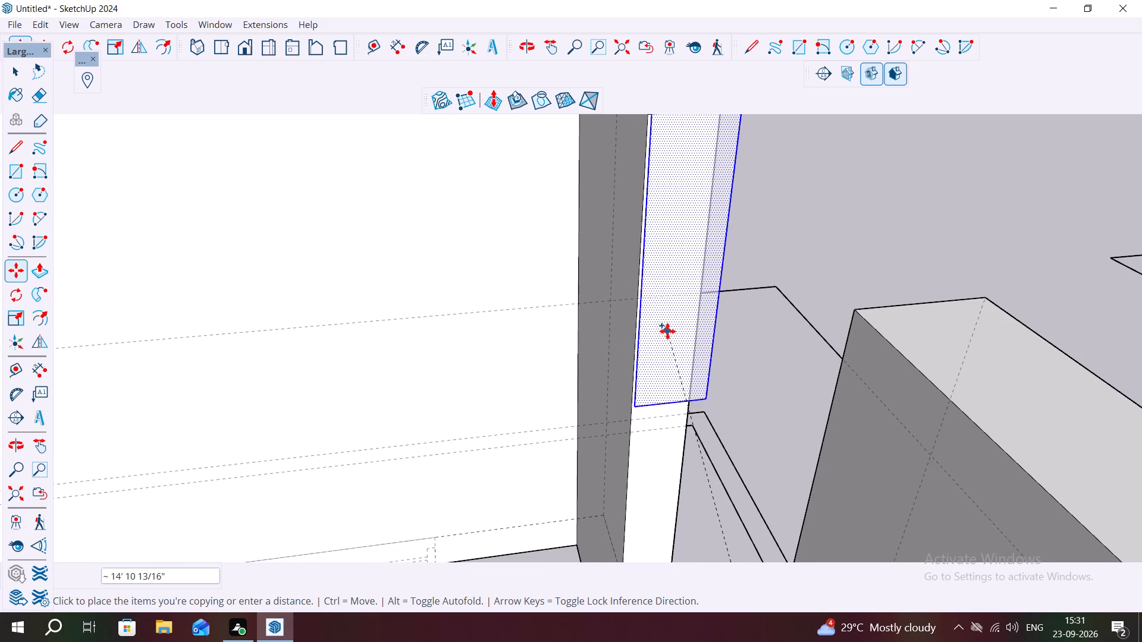
scroll(667, 331, "down", 4)
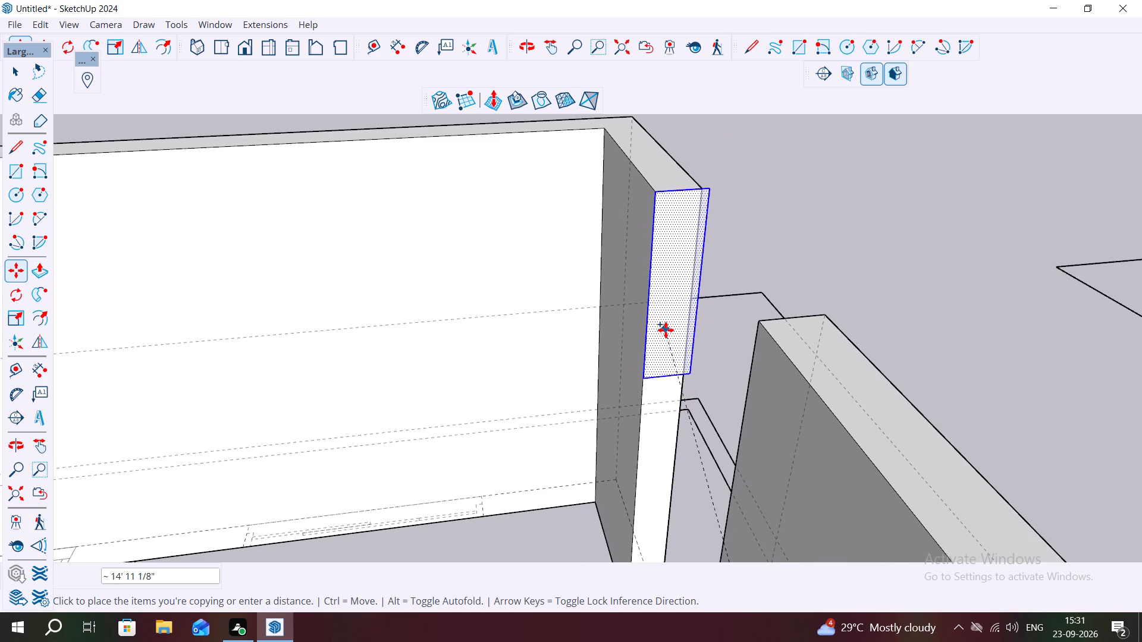
left_click(667, 330)
scroll(634, 209, "up", 5)
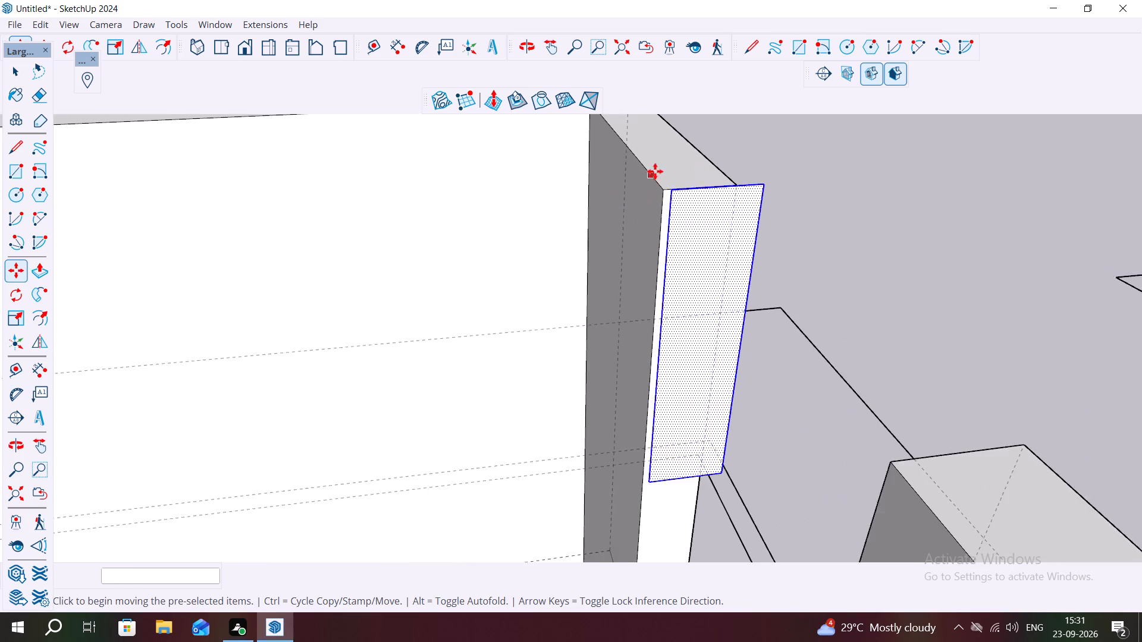
scroll(655, 171, "up", 4)
left_click(683, 211)
left_click(667, 201)
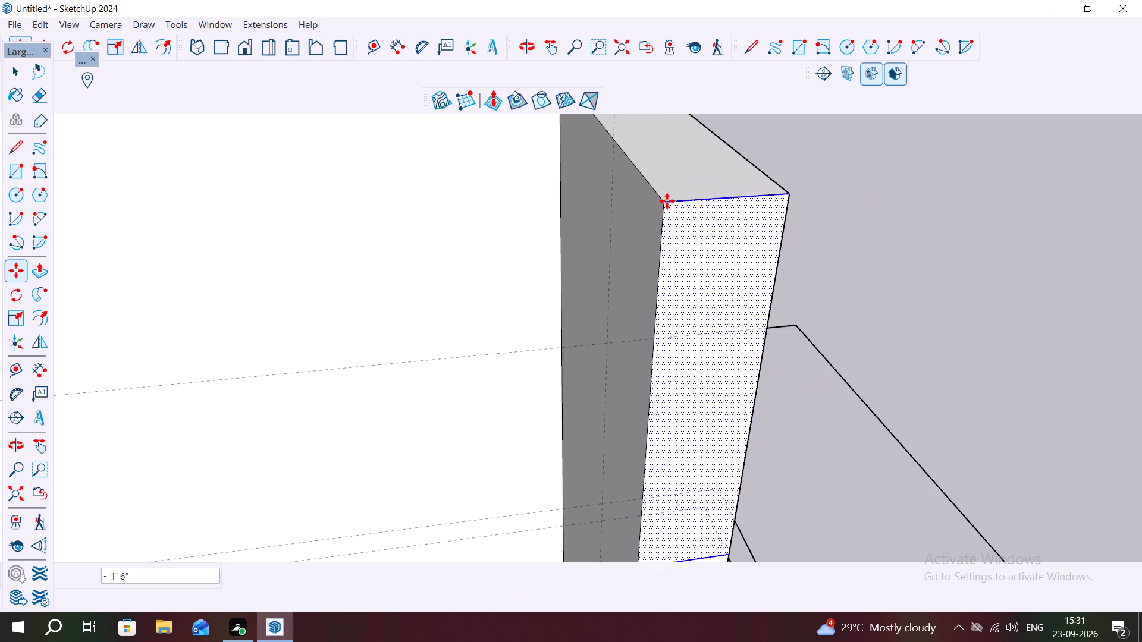
key("Escape")
scroll(670, 243, "down", 6)
scroll(672, 238, "up", 1)
scroll(686, 245, "down", 4)
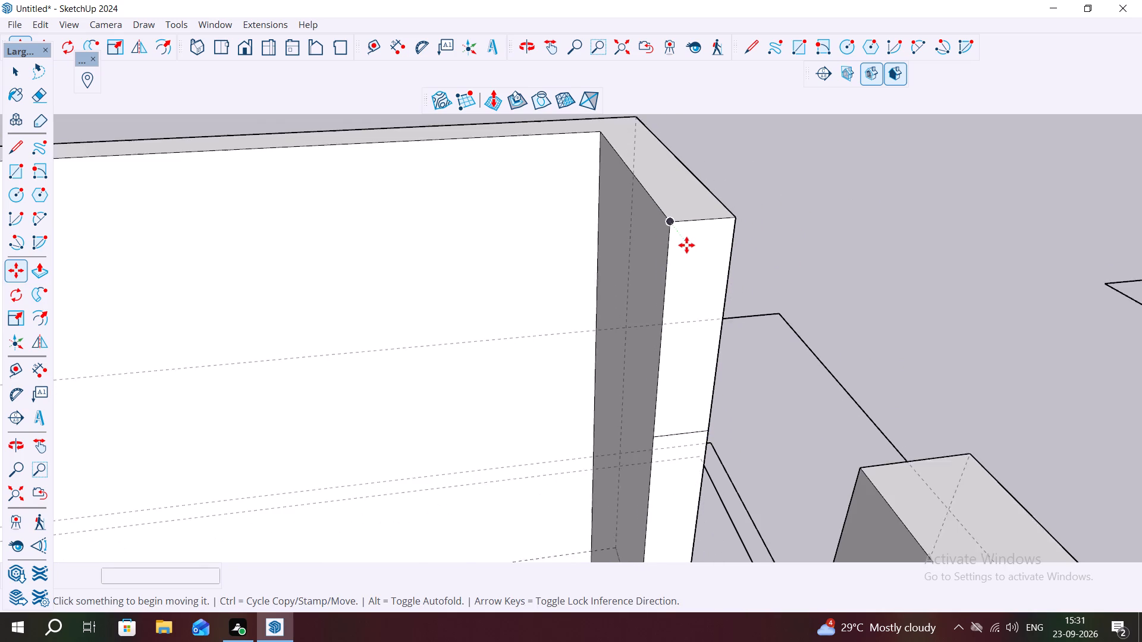
key("Escape")
Copy the top rectangle 7' straight down to the base of the far wall's end beside the L-shaped sofa.
key("space")
left_click(687, 322)
left_click(687, 319)
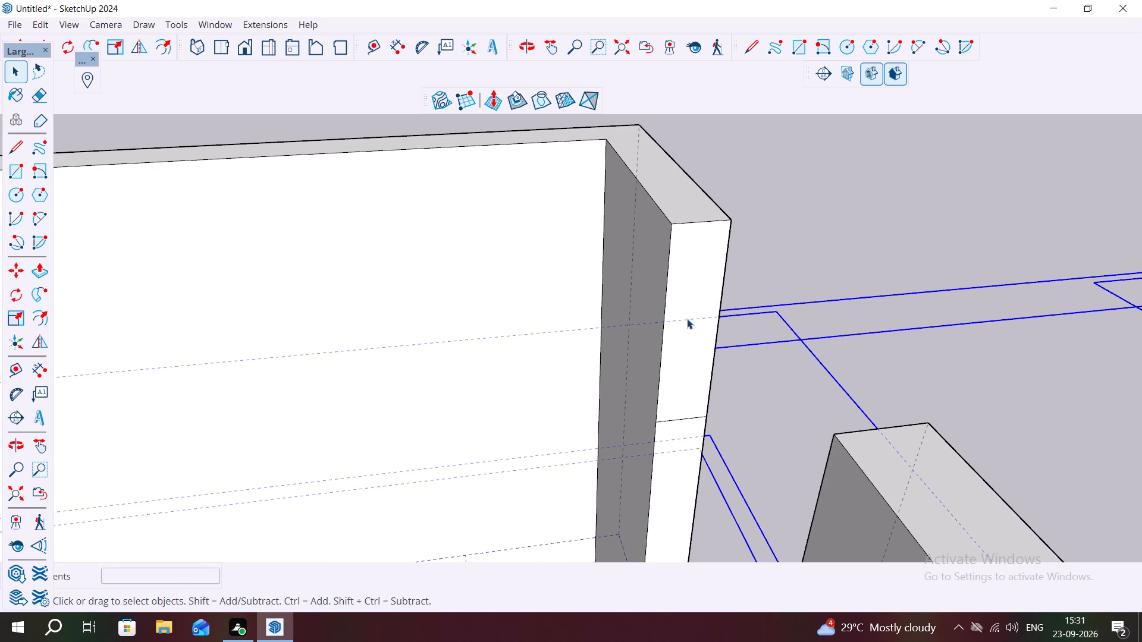
double_click(688, 342)
key("m")
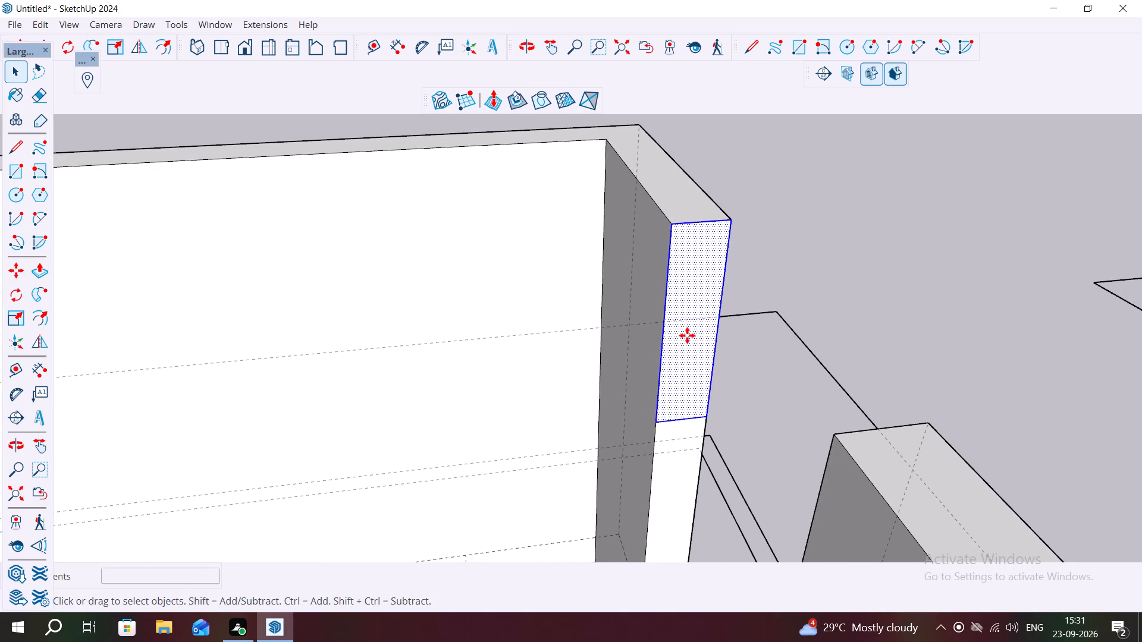
left_click(656, 422)
scroll(671, 434, "down", 3)
scroll(626, 369, "down", 2)
scroll(552, 328, "down", 3)
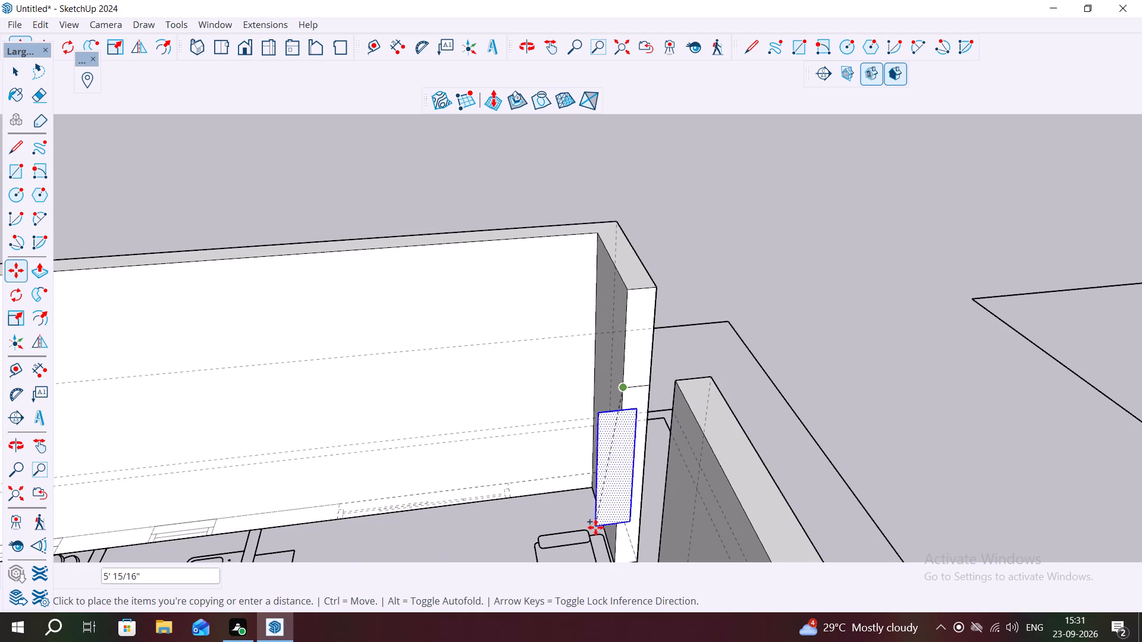
scroll(614, 565, "up", 3)
scroll(609, 534, "down", 6)
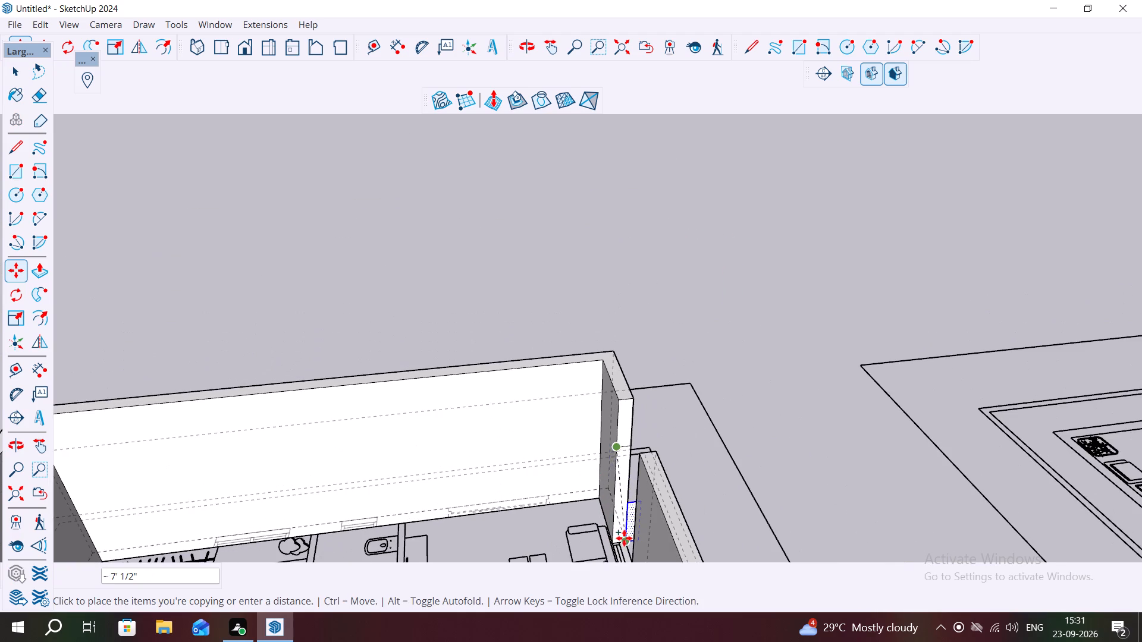
scroll(623, 537, "up", 9)
left_click(611, 550)
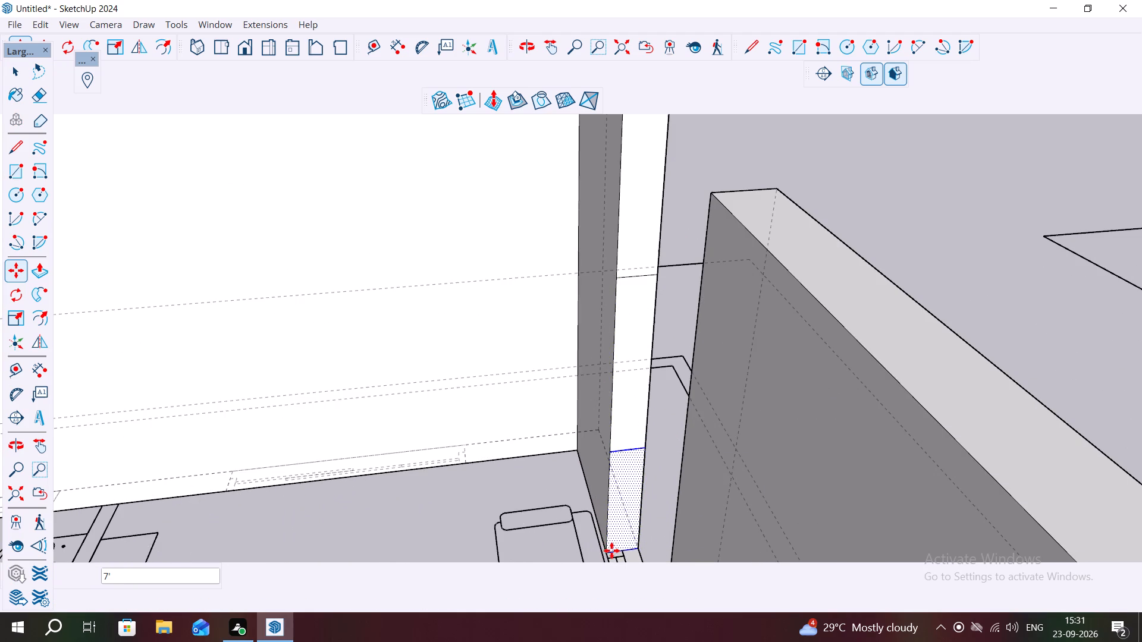
Push/Pull the sill and lintel faces 4' across the L-shaped sofa's window opening to the middle living-room wall.
middle_click_drag(578, 545, 682, 547)
key("space")
left_click(650, 479)
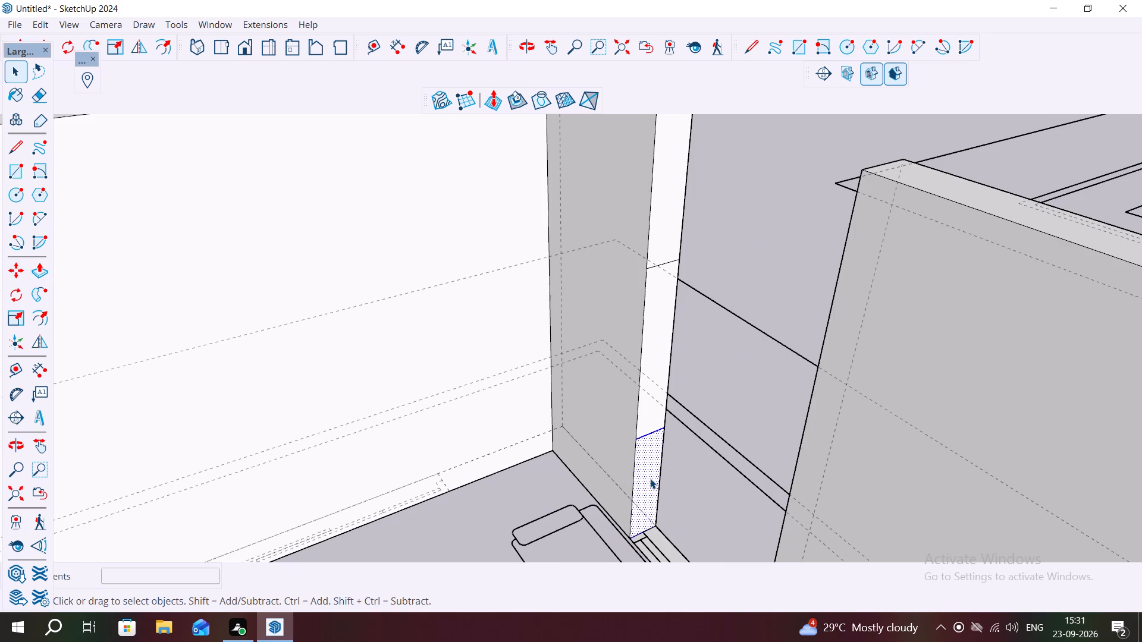
key("p")
left_click(650, 479)
scroll(783, 521, "down", 2)
left_click(808, 536)
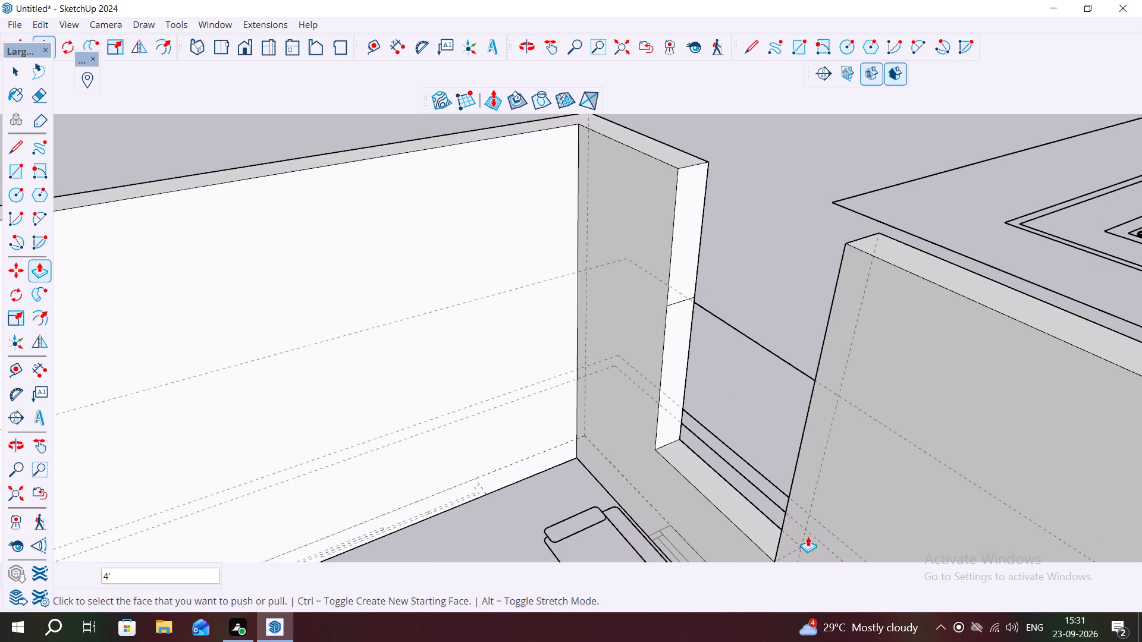
double_click(695, 235)
Extend the lintel face at the middle wall's other end across the two-seat sofa's window, repeating the last Push/Pull distance.
scroll(603, 396, "down", 2)
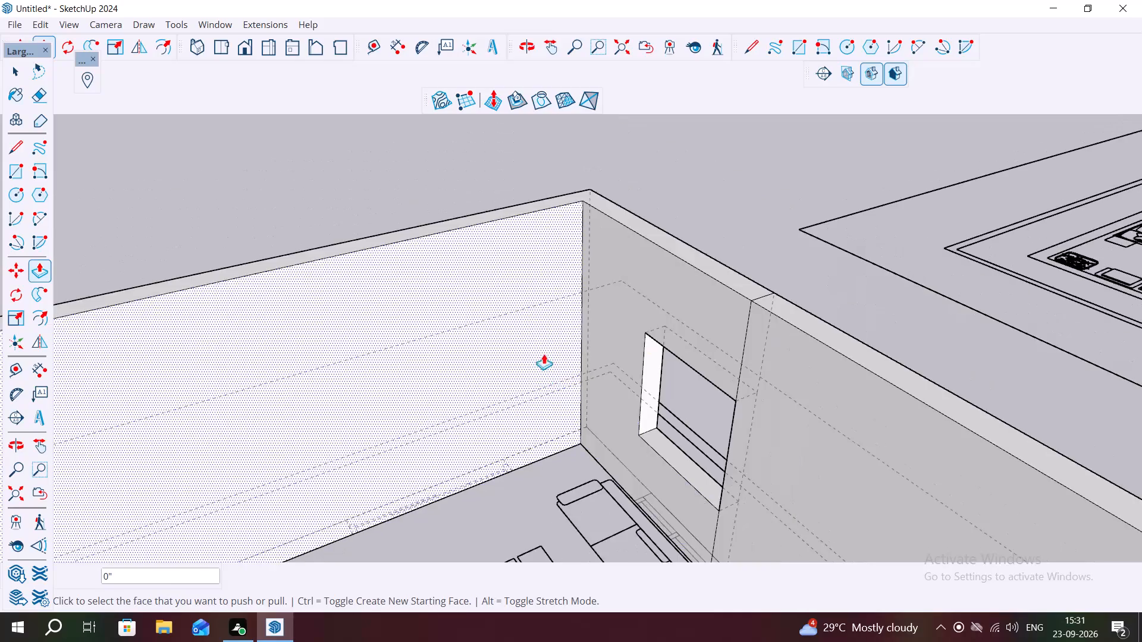
scroll(544, 354, "down", 3)
scroll(532, 319, "up", 1)
scroll(509, 287, "down", 3)
scroll(532, 350, "down", 6)
scroll(538, 349, "up", 1)
scroll(539, 350, "down", 3)
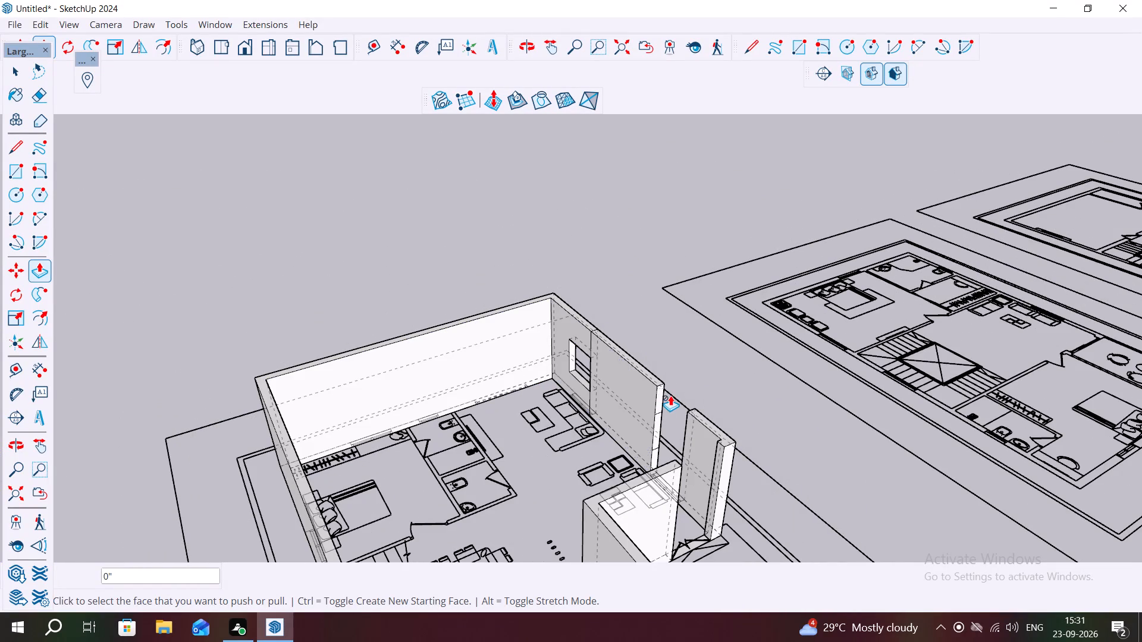
double_click(663, 386)
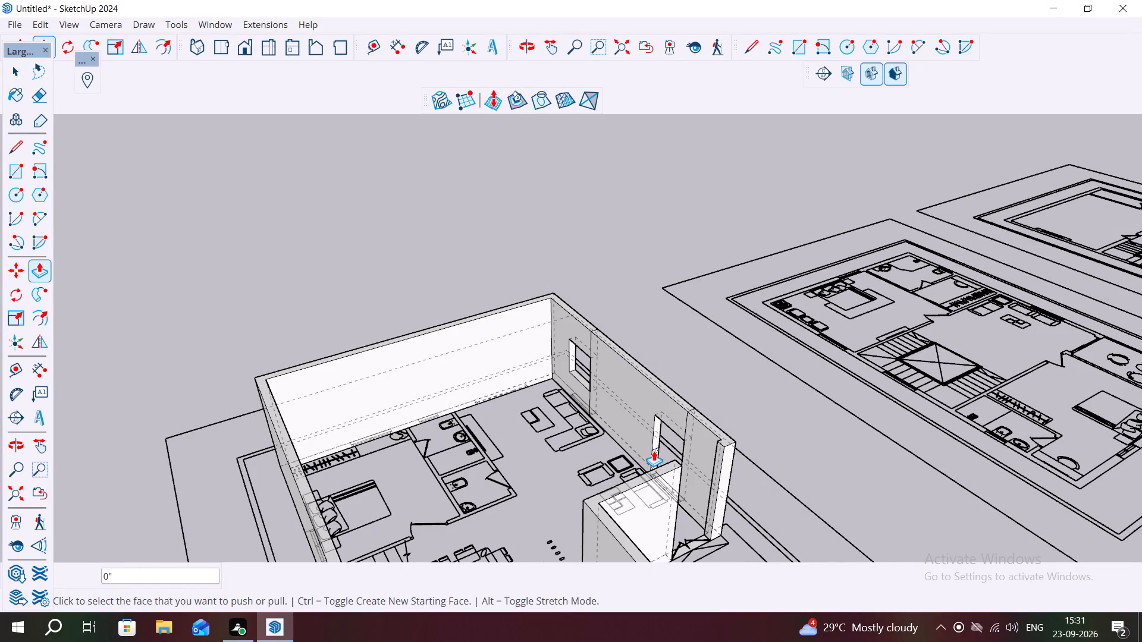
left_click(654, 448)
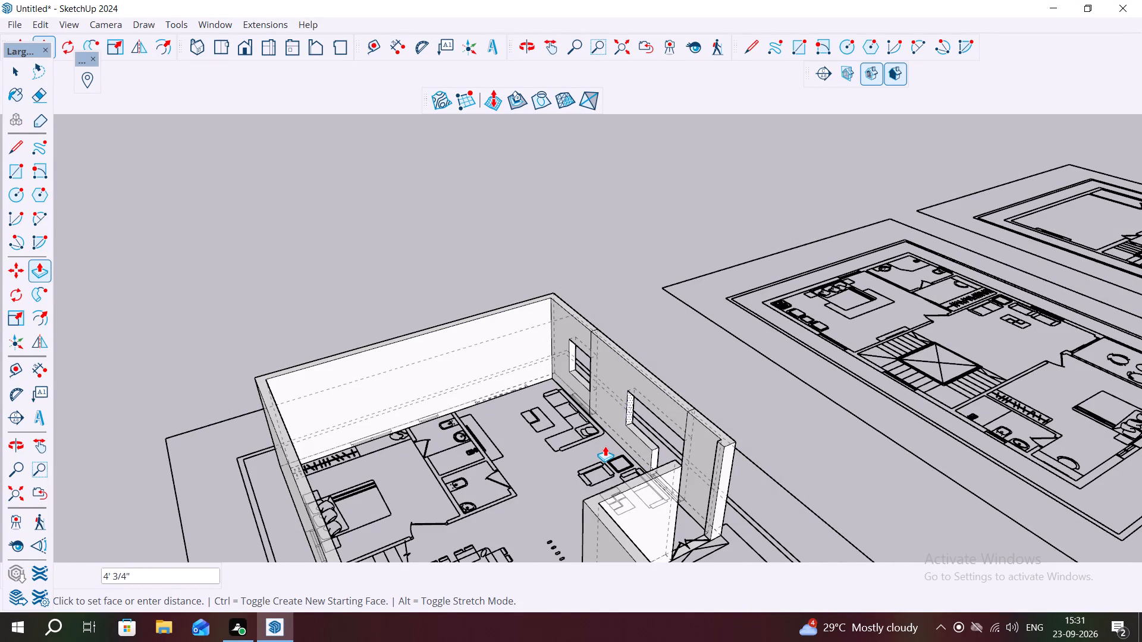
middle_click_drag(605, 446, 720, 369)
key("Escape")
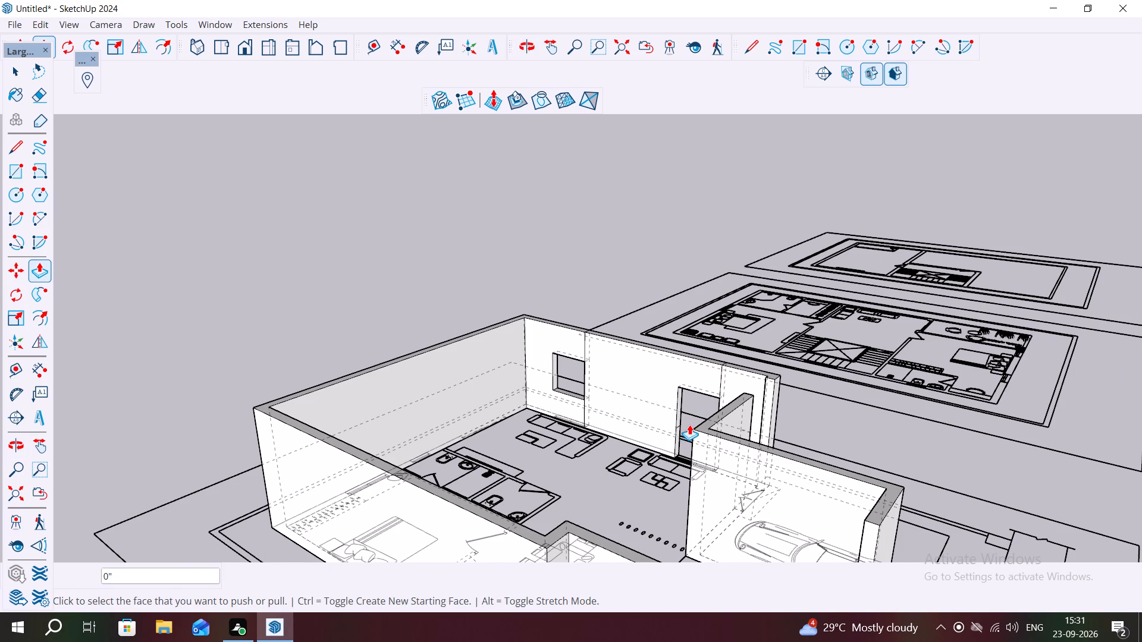
Push/Pull the sill face about 2' 11" across the two-seat sofa's window to meet the wall at the opposite side.
double_click(679, 429)
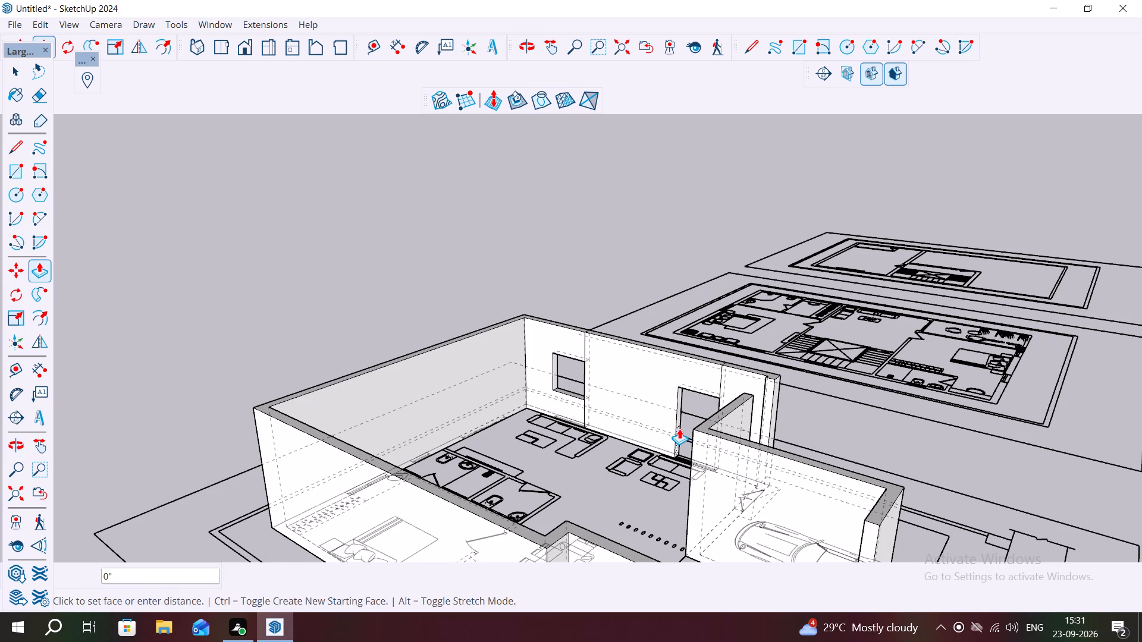
middle_click_drag(652, 442, 643, 429)
scroll(658, 423, "up", 5)
middle_click_drag(658, 423, 670, 426)
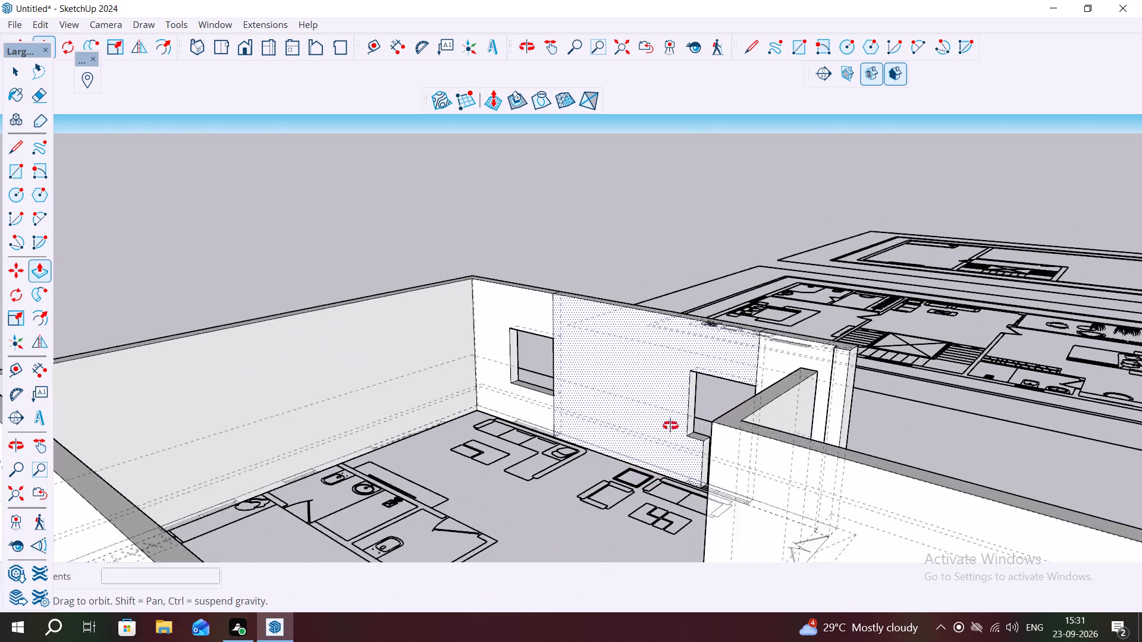
middle_click_drag(670, 426, 798, 476)
scroll(721, 410, "up", 8)
middle_click_drag(696, 412, 628, 421)
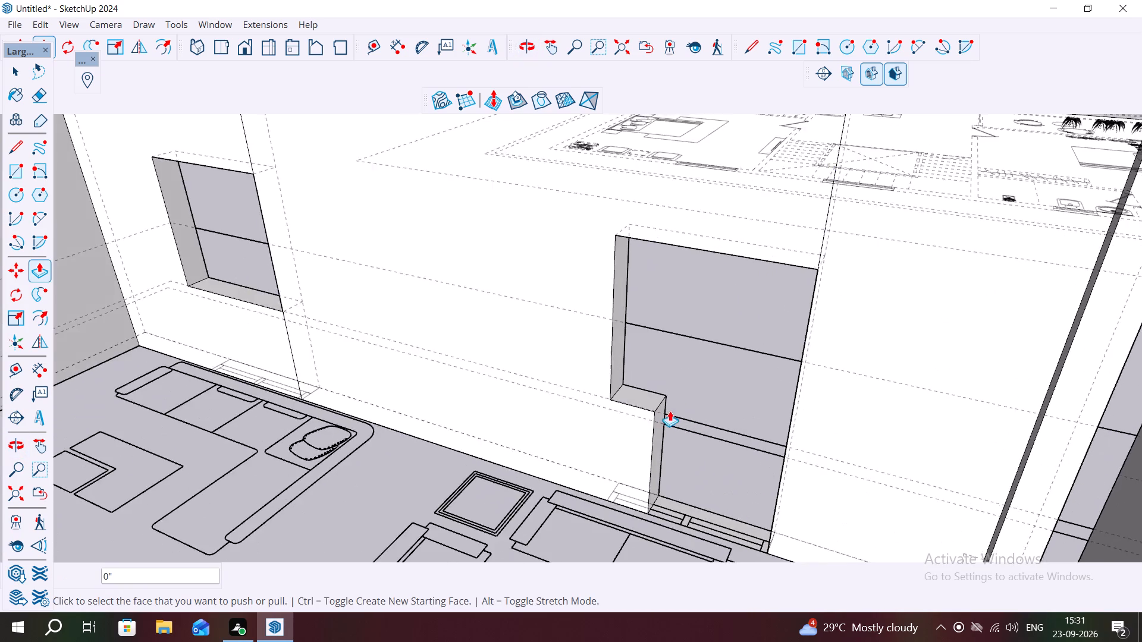
scroll(670, 411, "up", 5)
left_click(639, 426)
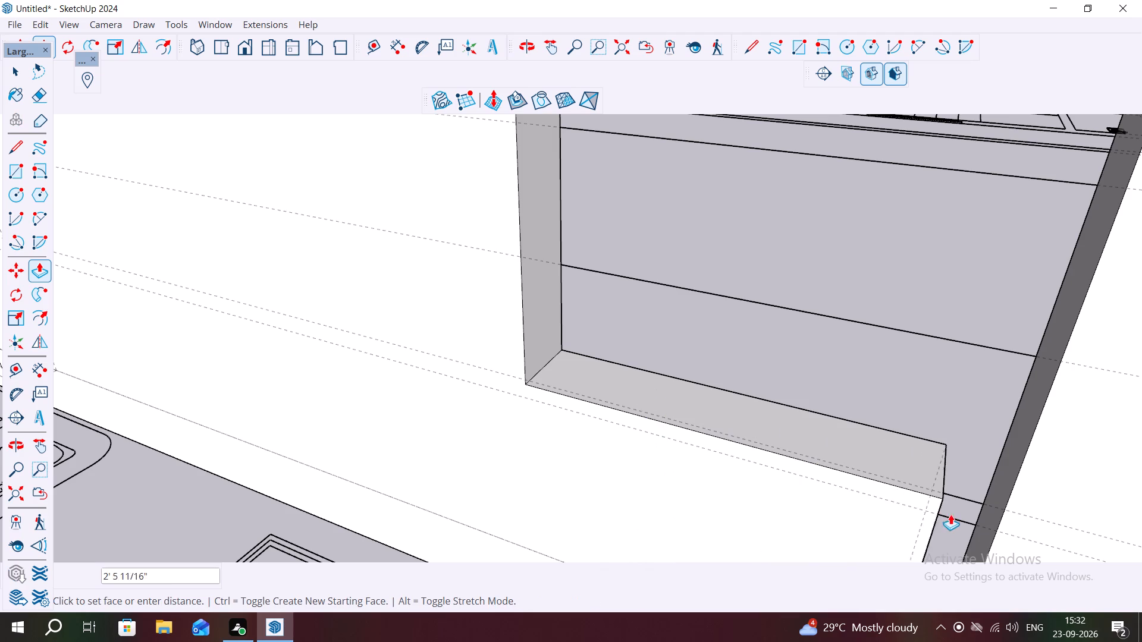
left_click(993, 552)
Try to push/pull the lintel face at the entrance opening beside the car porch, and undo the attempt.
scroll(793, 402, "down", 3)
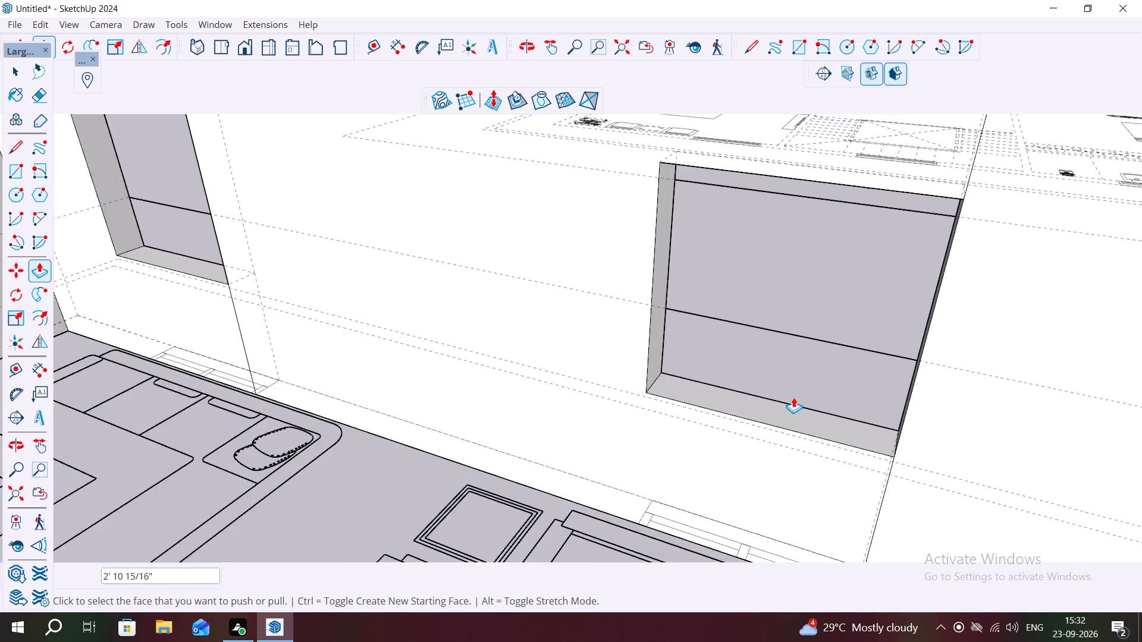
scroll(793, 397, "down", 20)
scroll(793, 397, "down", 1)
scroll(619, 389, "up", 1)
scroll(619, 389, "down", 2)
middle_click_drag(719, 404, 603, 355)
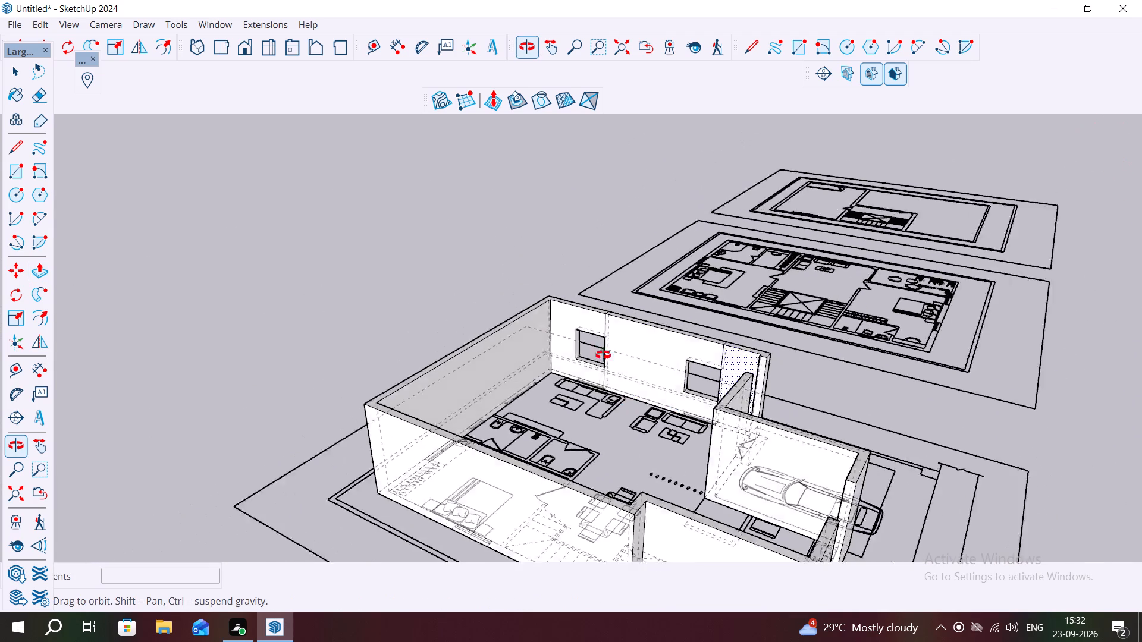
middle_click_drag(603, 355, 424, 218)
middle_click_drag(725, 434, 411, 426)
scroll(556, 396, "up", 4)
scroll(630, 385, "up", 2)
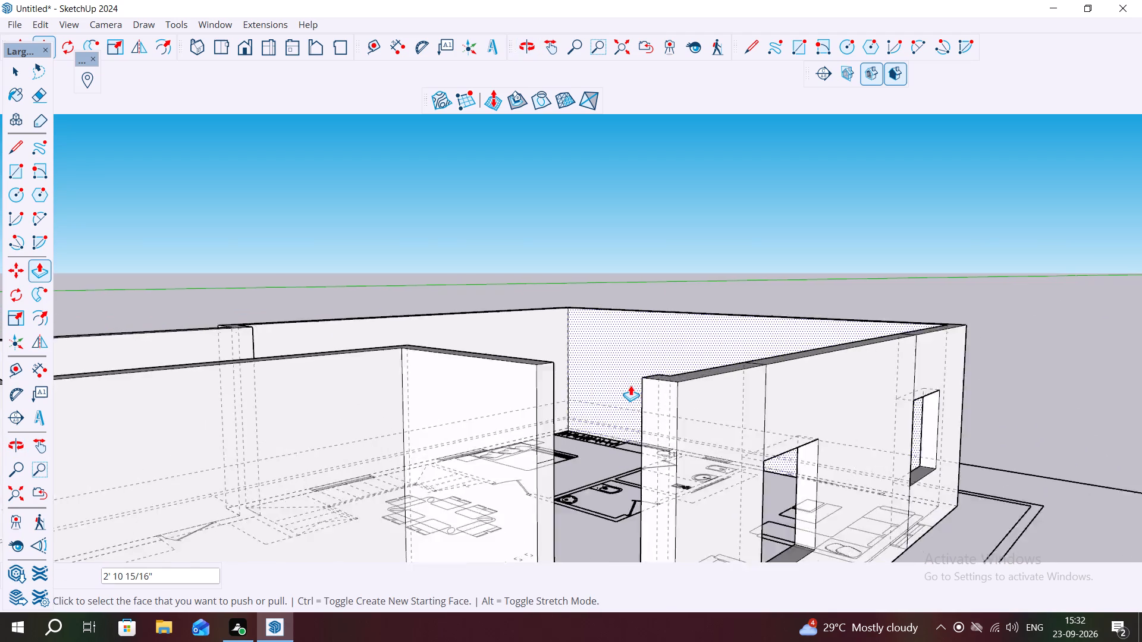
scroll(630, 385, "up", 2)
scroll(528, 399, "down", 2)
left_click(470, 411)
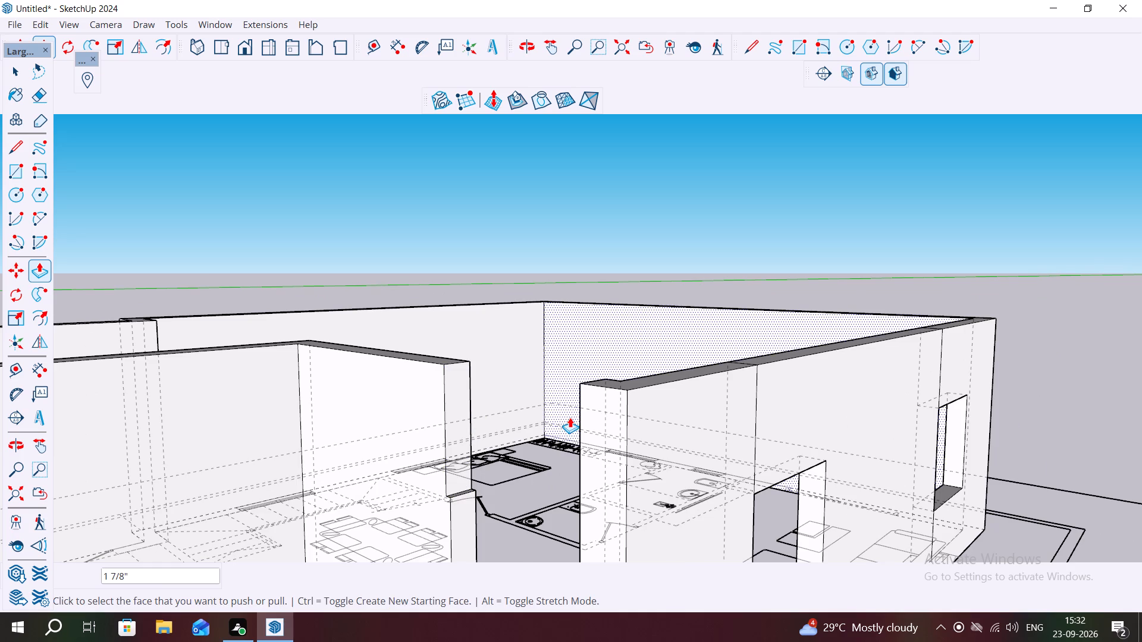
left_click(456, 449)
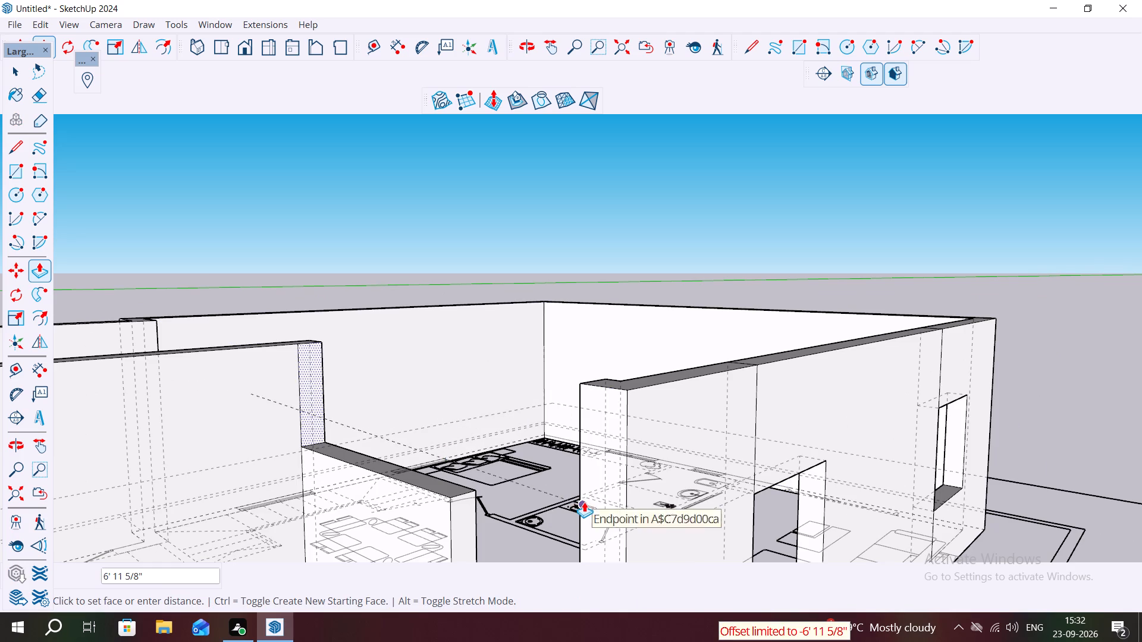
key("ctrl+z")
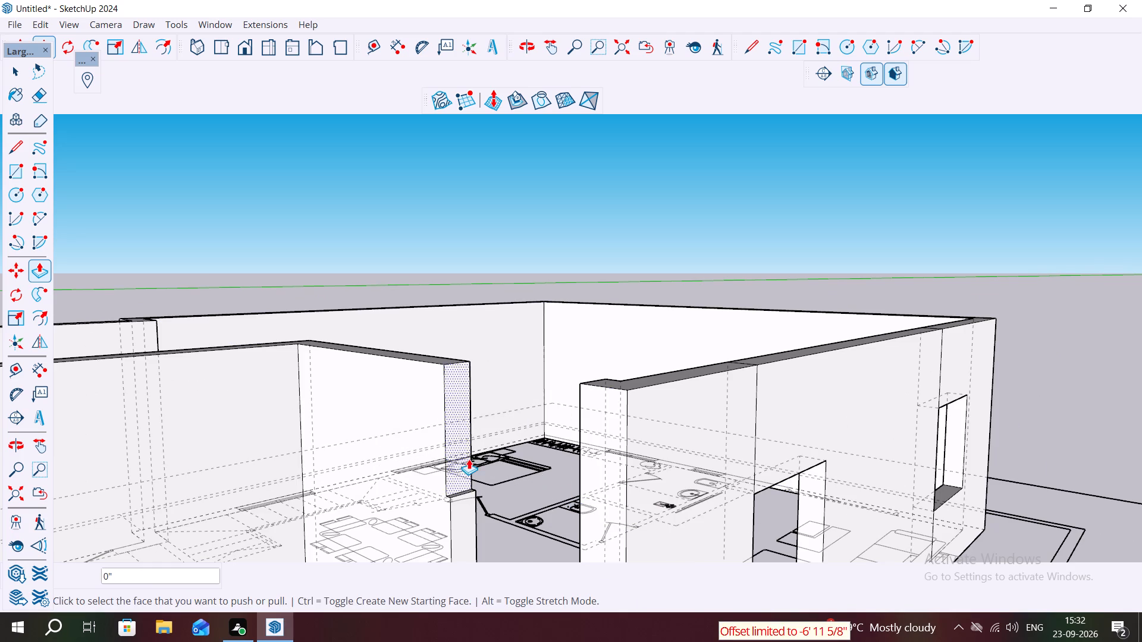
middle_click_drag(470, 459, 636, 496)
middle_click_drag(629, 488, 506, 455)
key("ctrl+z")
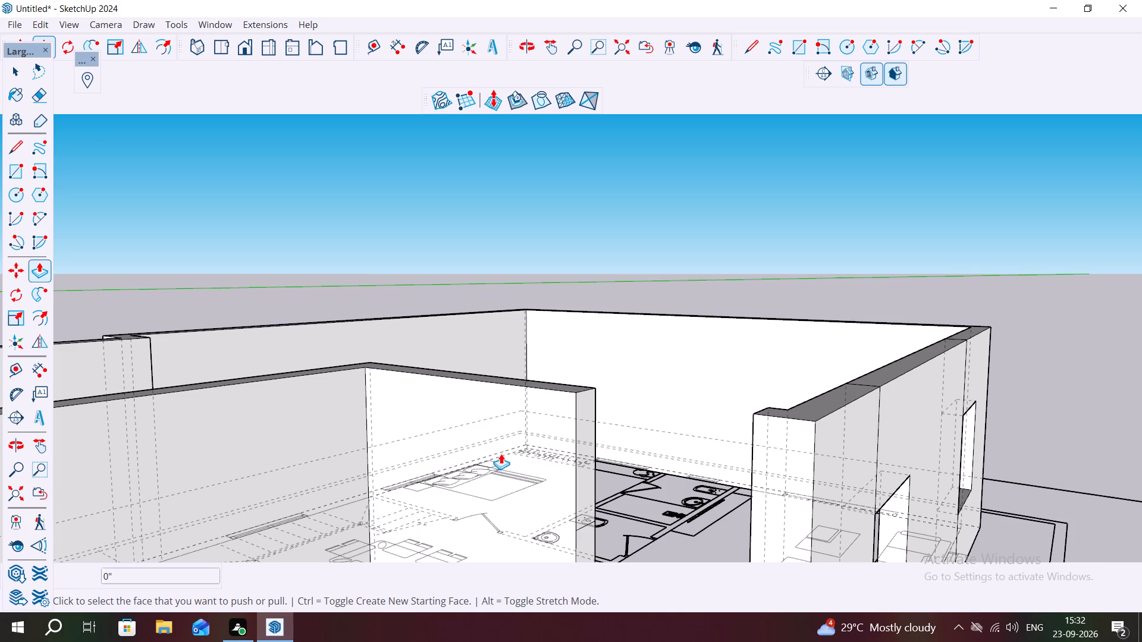
Push/Pull the lintel face 4' across the entrance opening beside the car porch to the opposite wall.
left_click(591, 486)
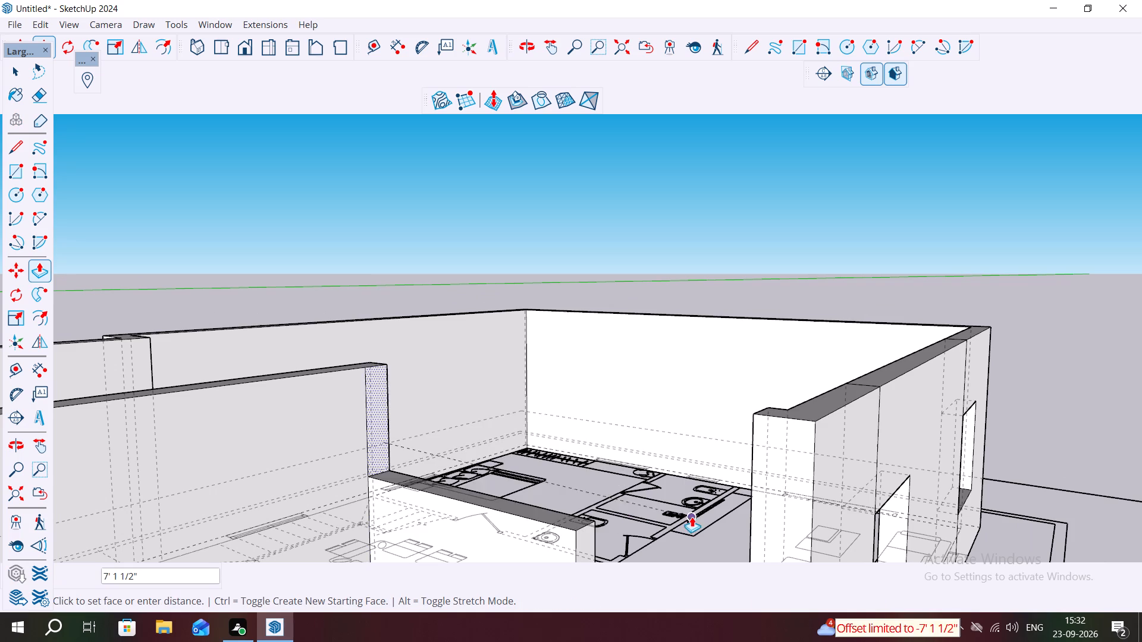
left_click(751, 545)
Push/Pull the lintel face 5' 1 1/16" across the front wall's window opening to the wall beside the car porch.
scroll(686, 499, "down", 12)
middle_click_drag(594, 480, 636, 480)
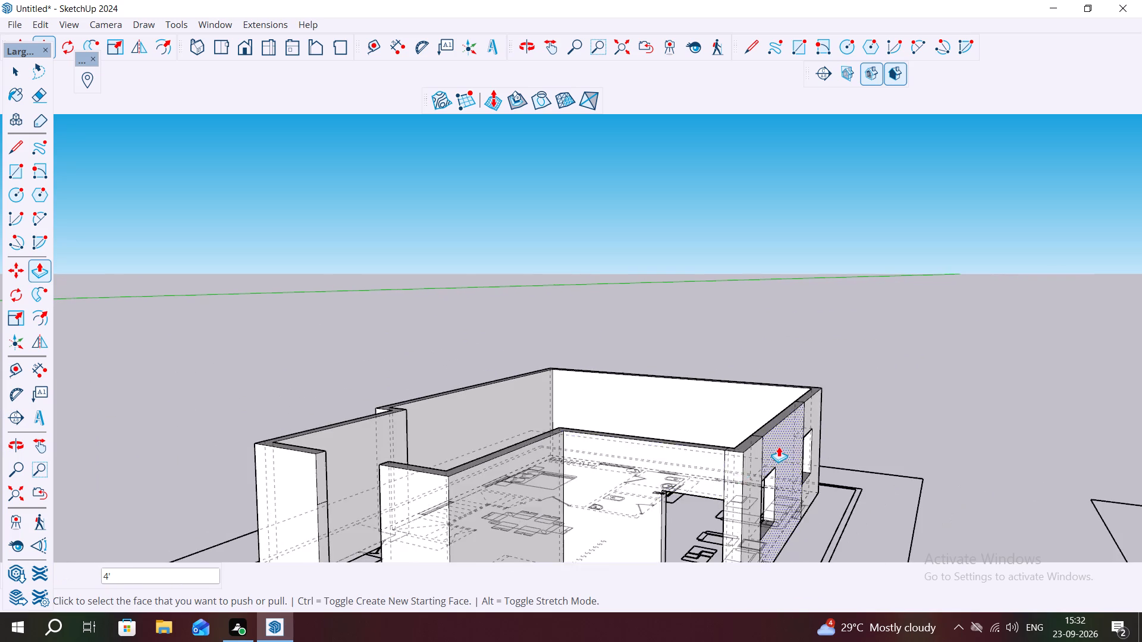
scroll(779, 446, "down", 6)
scroll(535, 472, "up", 6)
middle_click_drag(528, 454, 469, 482)
scroll(472, 469, "up", 5)
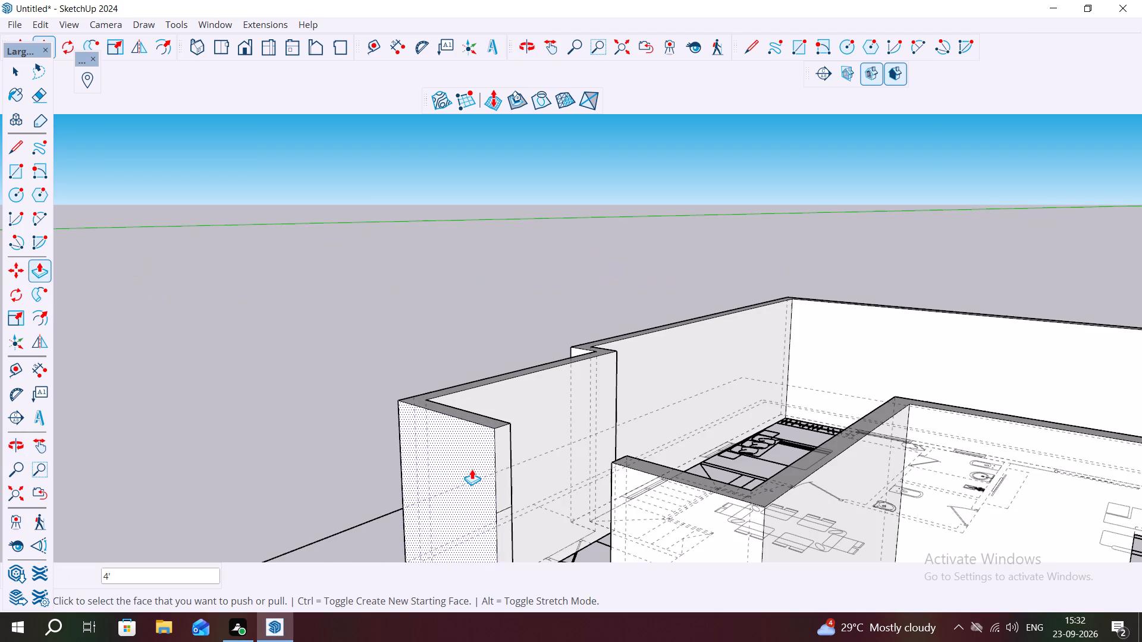
left_click(504, 468)
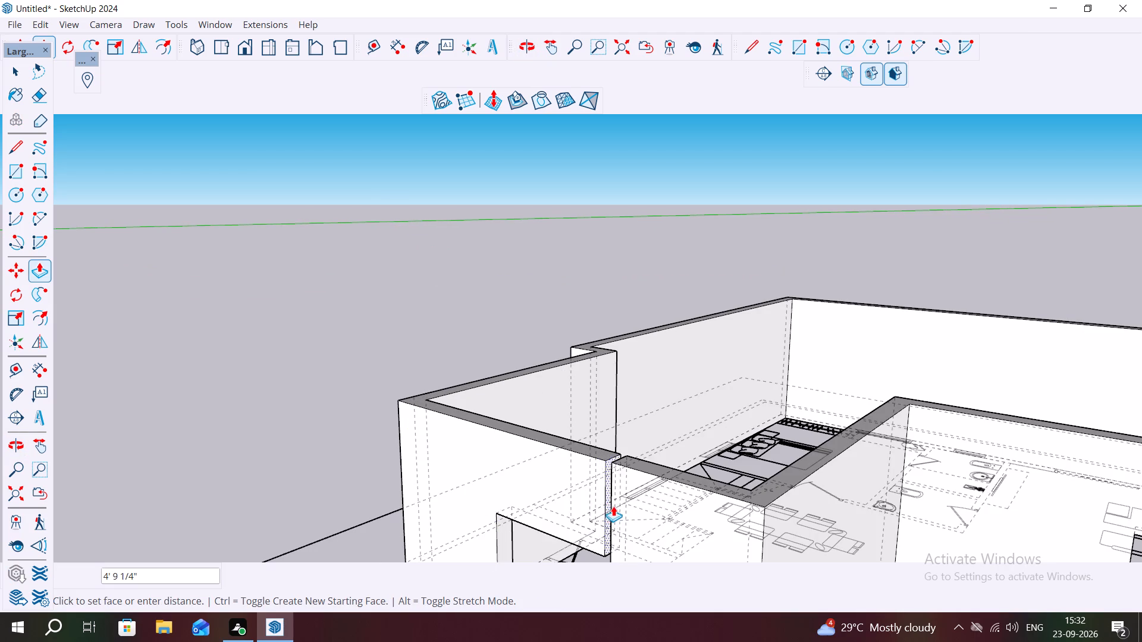
left_click(622, 509)
Extend the sill face across the front wall's window opening until it meets the wall beside the car porch.
scroll(600, 499, "up", 7)
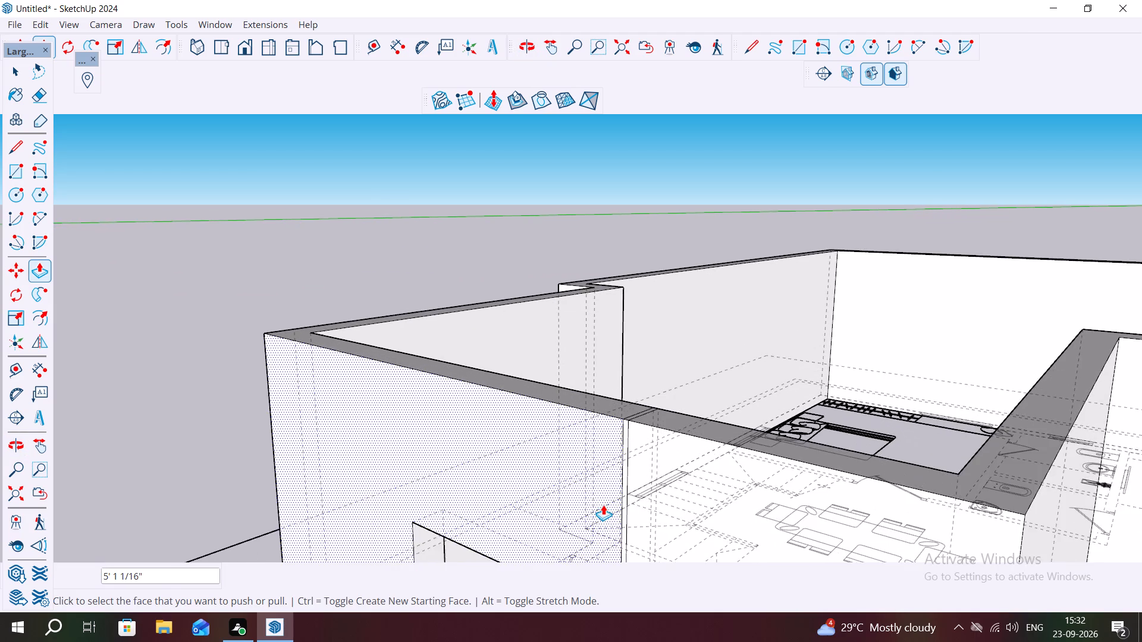
middle_click_drag(606, 504, 711, 492)
scroll(634, 455, "up", 1)
scroll(632, 455, "down", 10)
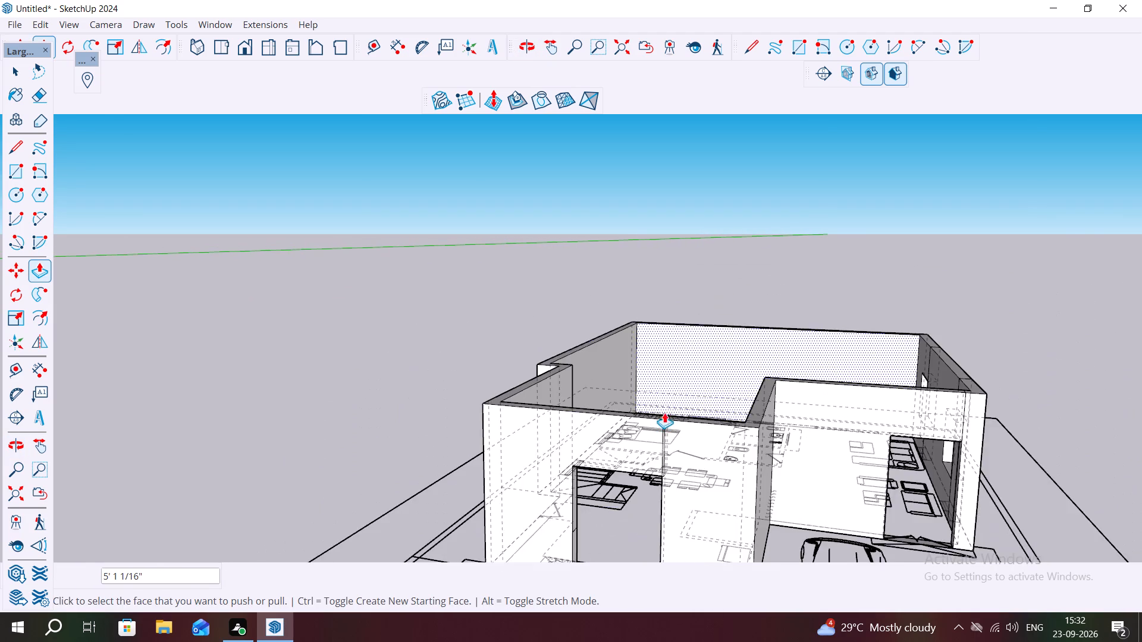
scroll(664, 413, "down", 2)
scroll(627, 490, "up", 7)
scroll(502, 501, "down", 2)
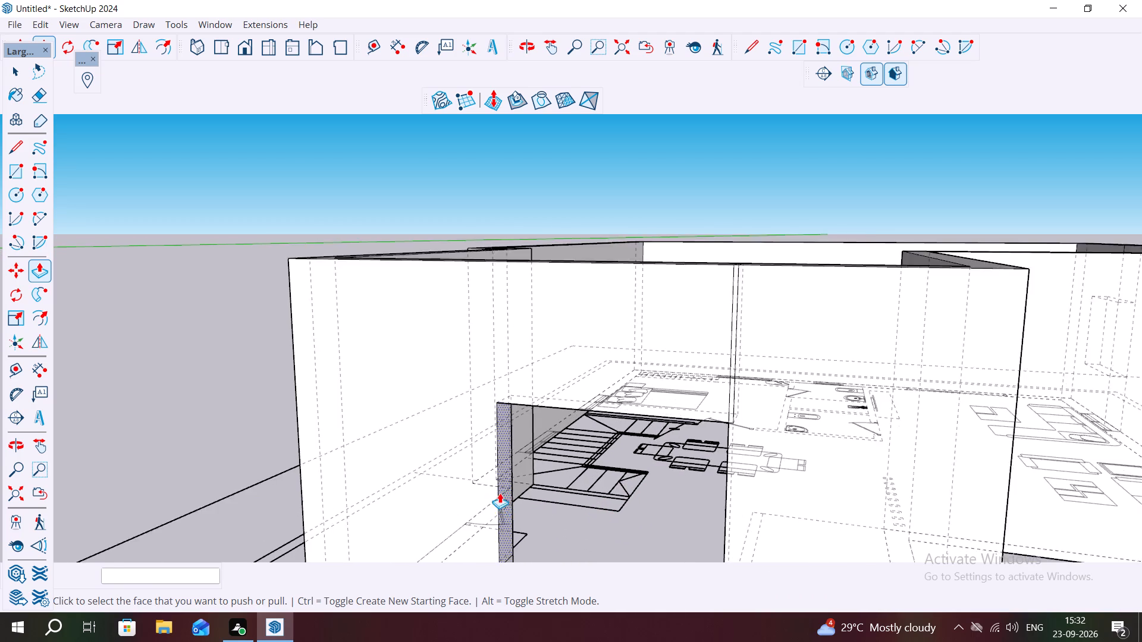
scroll(500, 493, "down", 9)
left_click(504, 523)
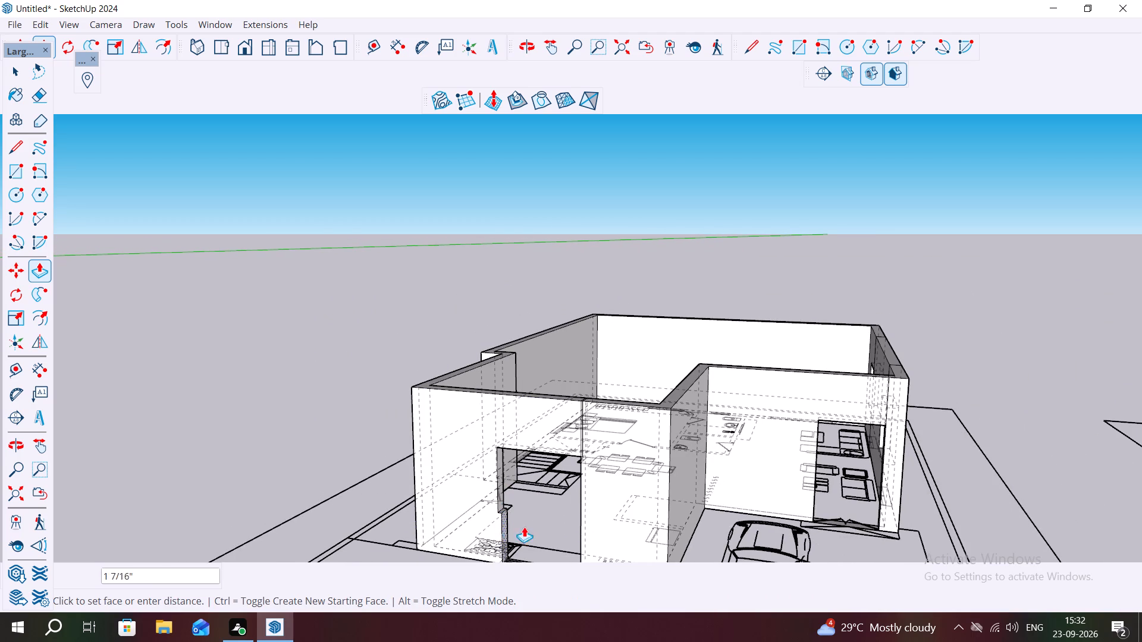
left_click(610, 529)
key("Escape")
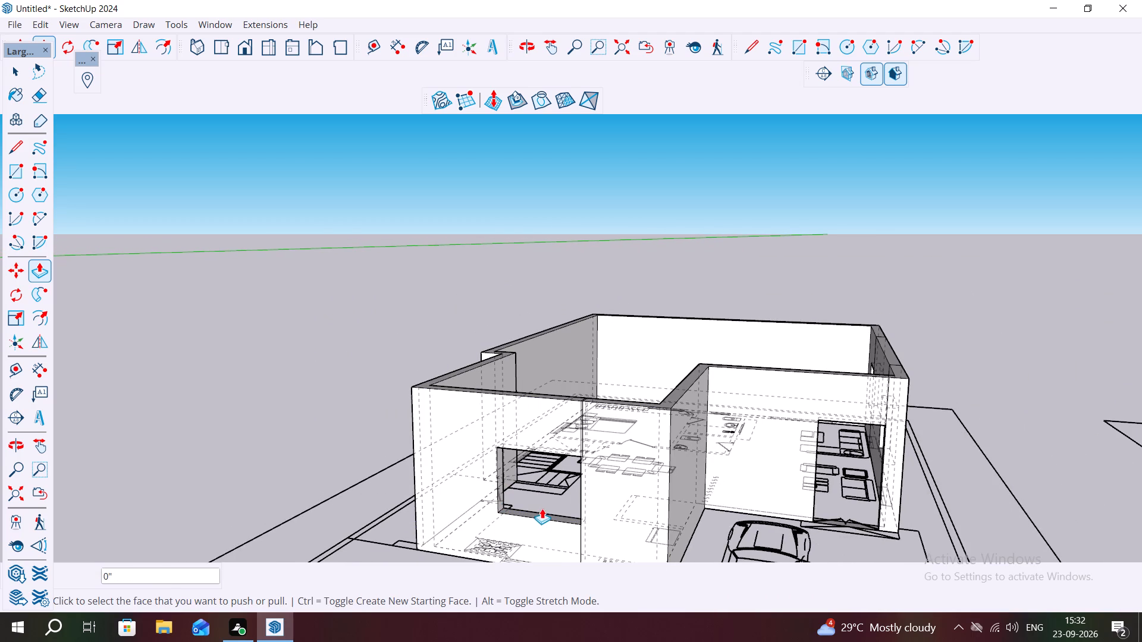
Erase the vertical seam lines above the front wall's window and the short leftover edge at its upper corner.
key("space")
key("k")
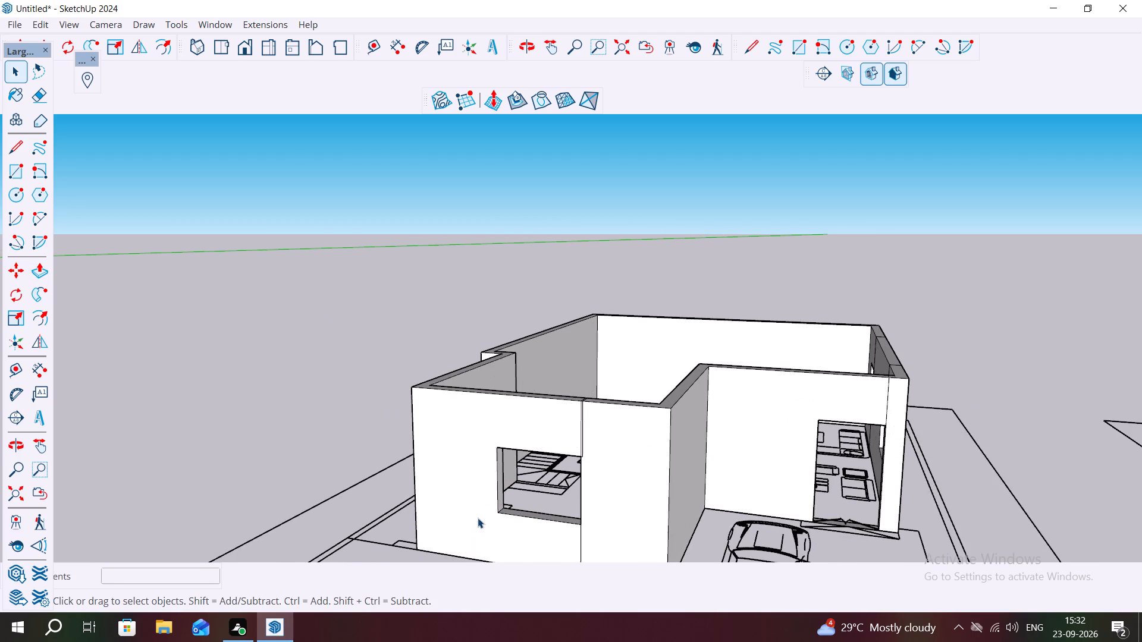
key("e")
scroll(595, 435, "up", 3)
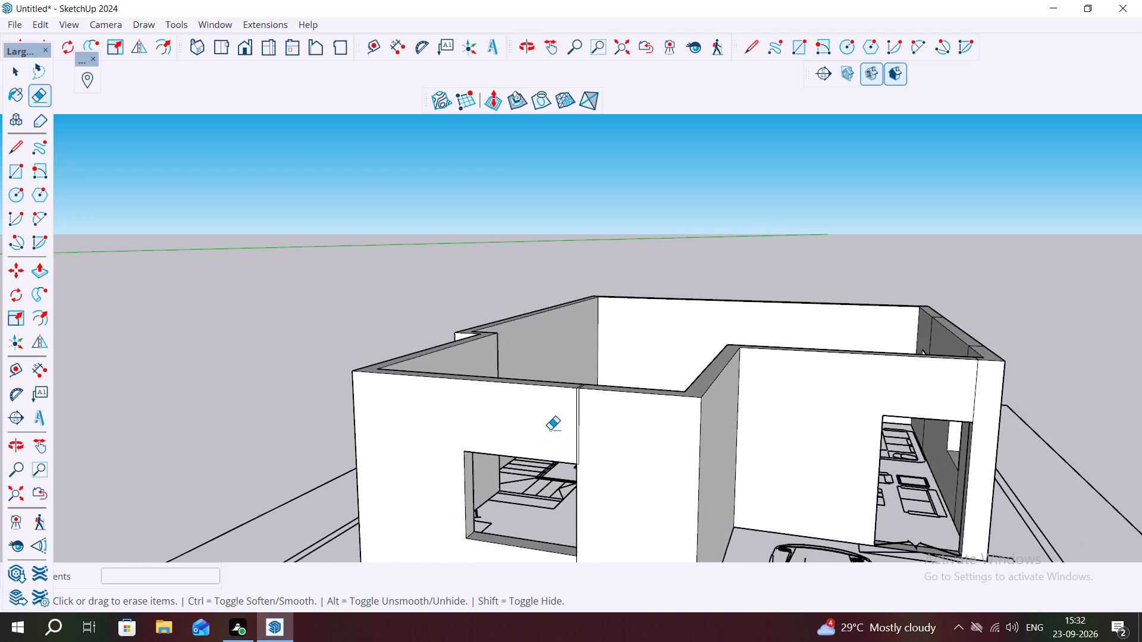
scroll(550, 429, "up", 12)
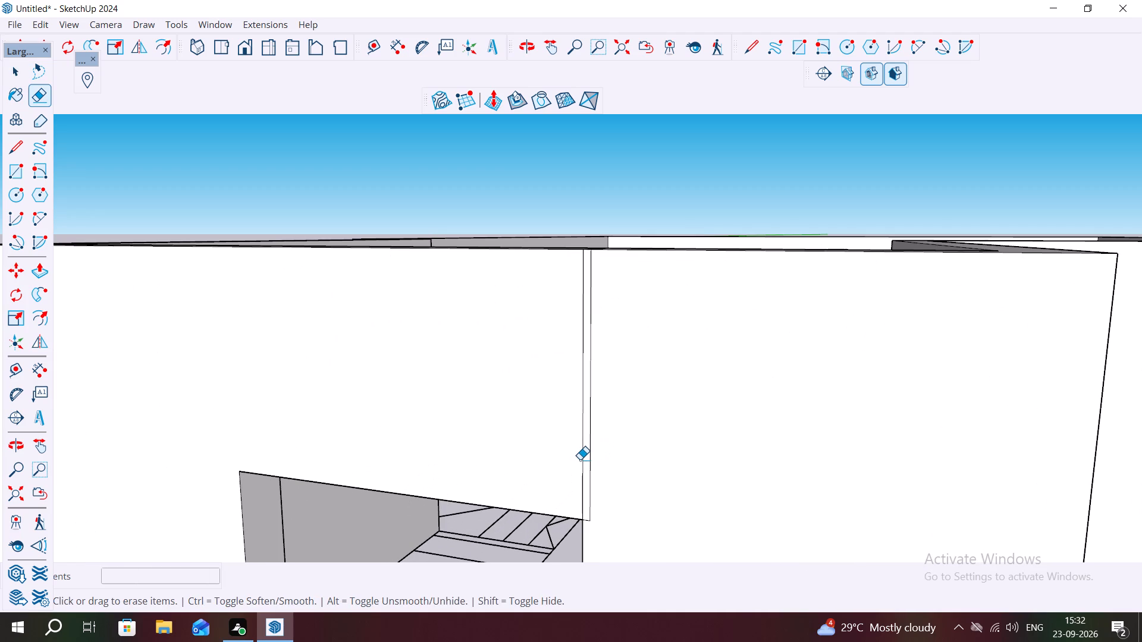
left_click(580, 460)
left_click(581, 454)
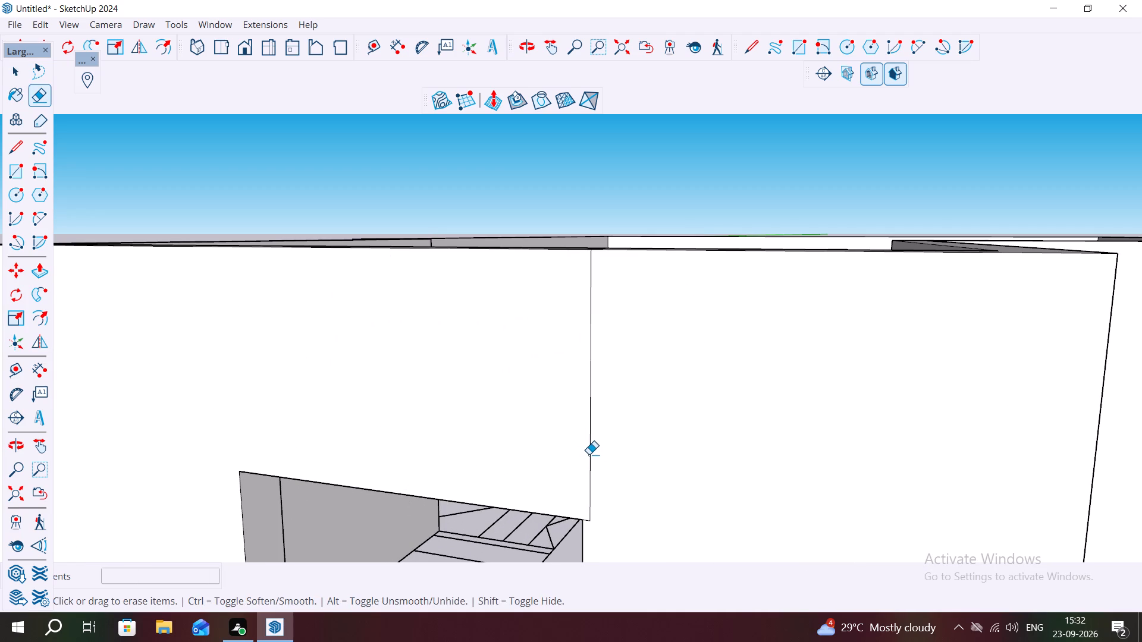
left_click(589, 454)
scroll(578, 529, "up", 8)
scroll(588, 498, "down", 4)
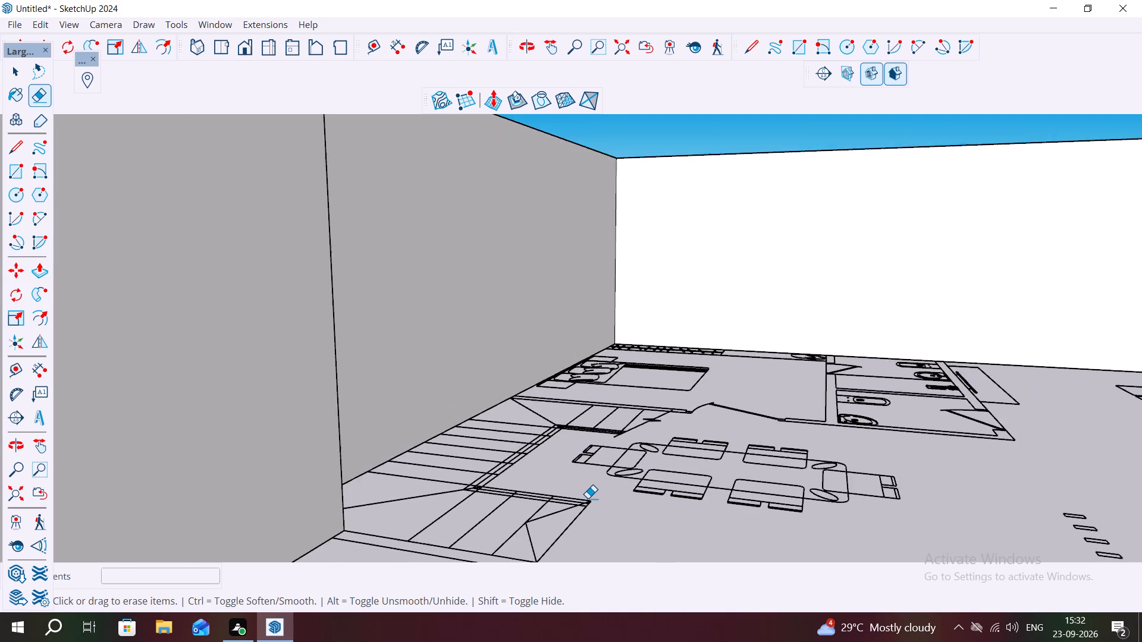
scroll(588, 498, "down", 7)
scroll(597, 494, "up", 16)
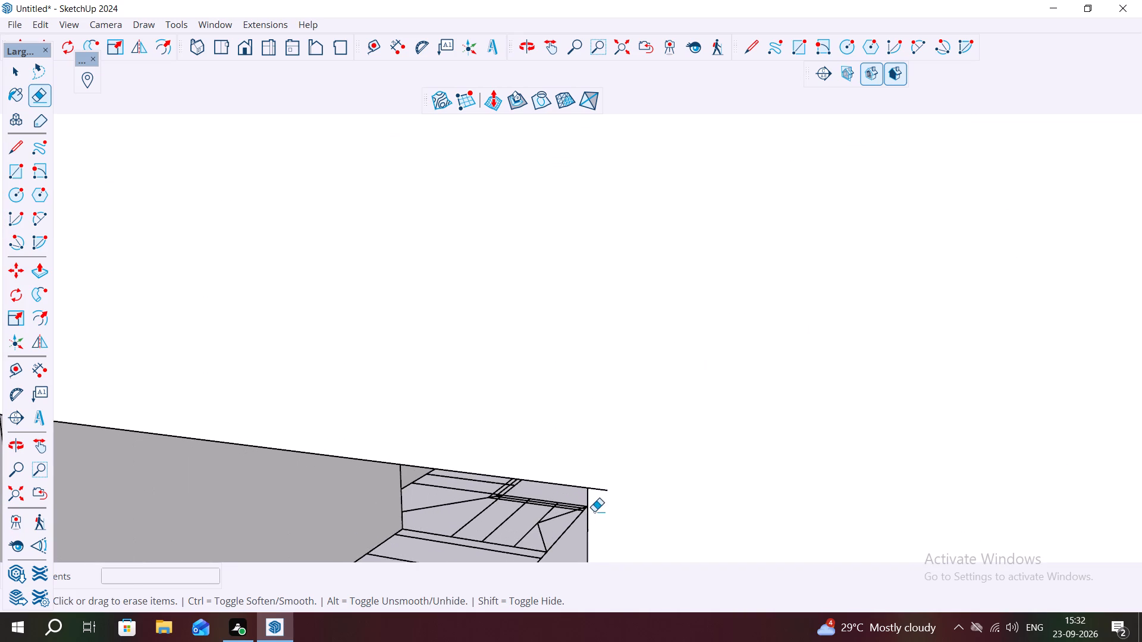
scroll(594, 511, "up", 5)
left_click(597, 493)
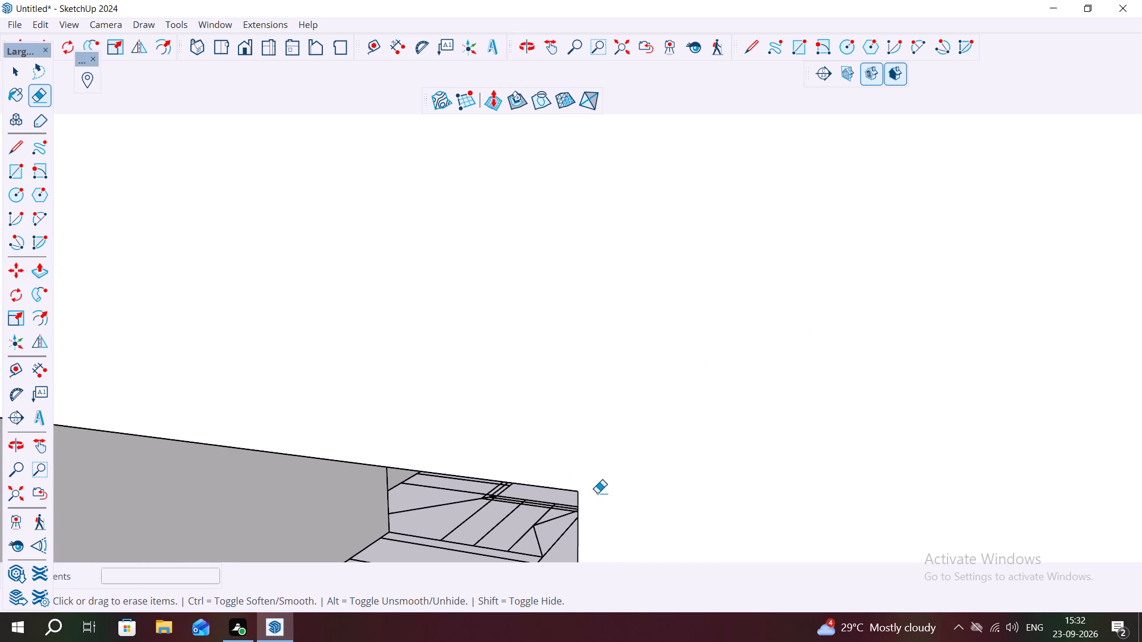
Erase the two seam lines across the top face of the front wall above the window.
scroll(576, 507, "down", 16)
middle_click_drag(741, 465, 742, 484)
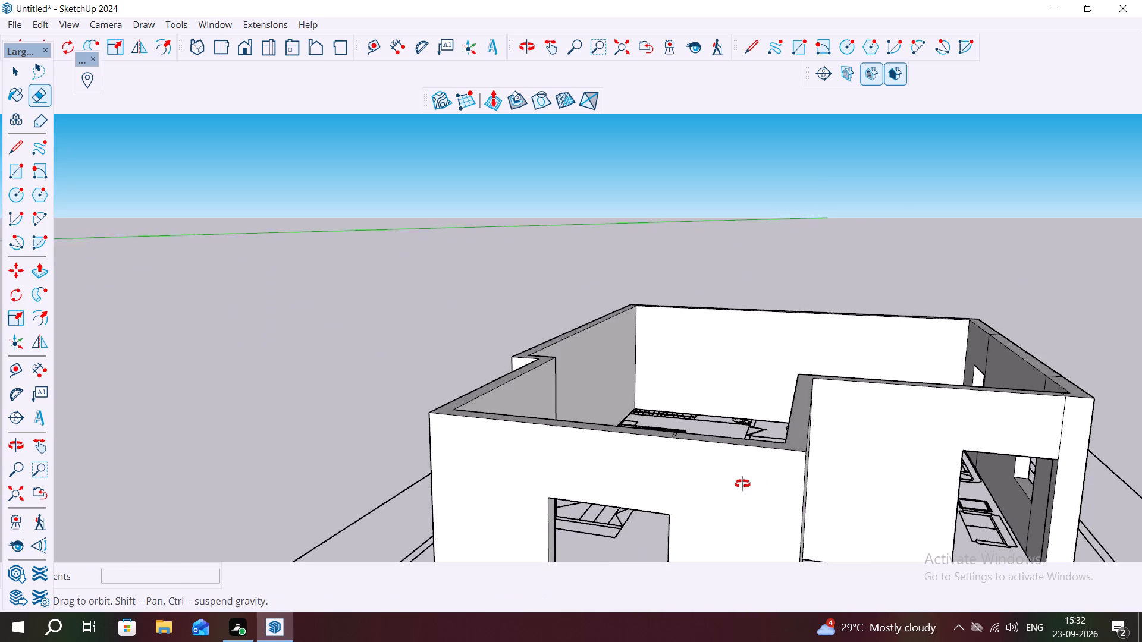
middle_click_drag(742, 484, 776, 578)
scroll(663, 481, "up", 8)
scroll(714, 502, "down", 2)
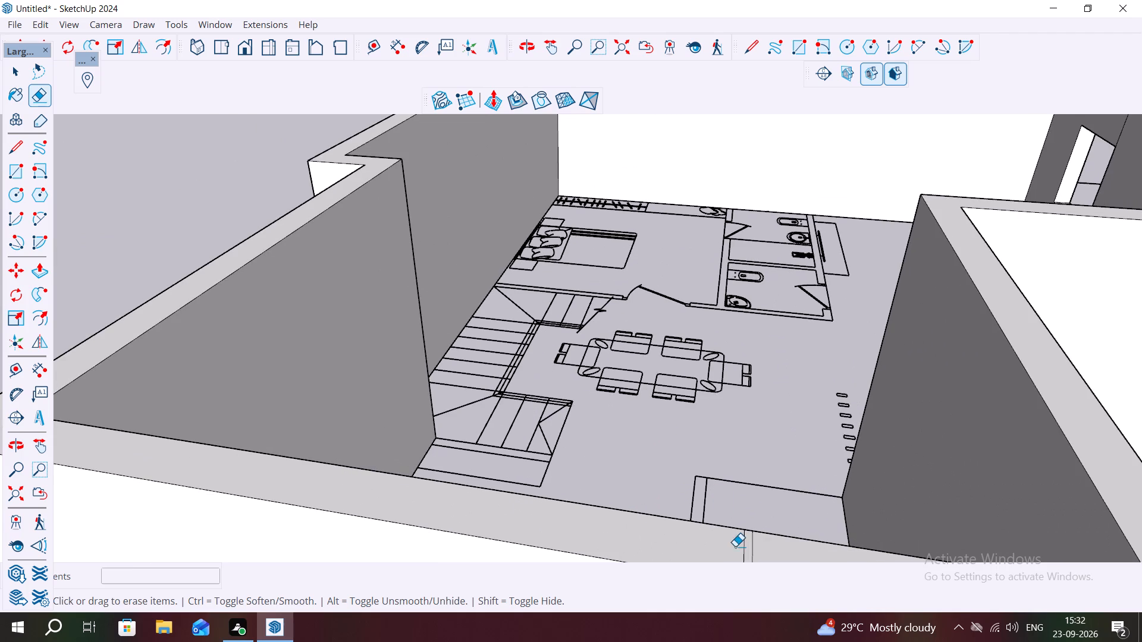
scroll(738, 545, "up", 3)
left_click(745, 542)
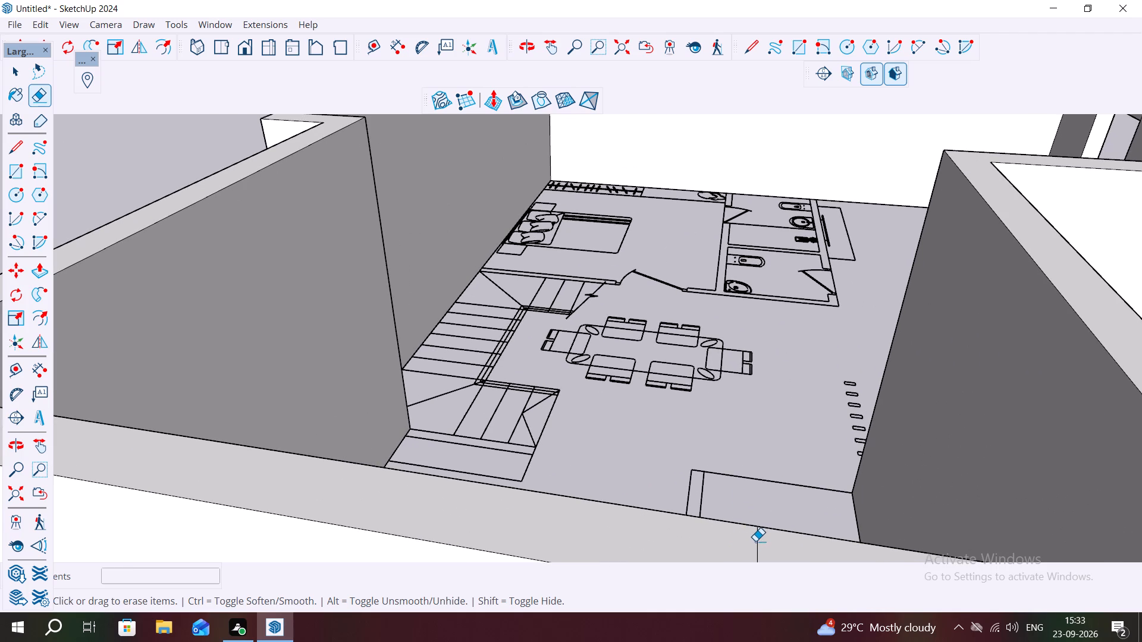
left_click(757, 542)
Erase the vertical seam line below the front wall's window on its outer face.
middle_click_drag(724, 501, 732, 603)
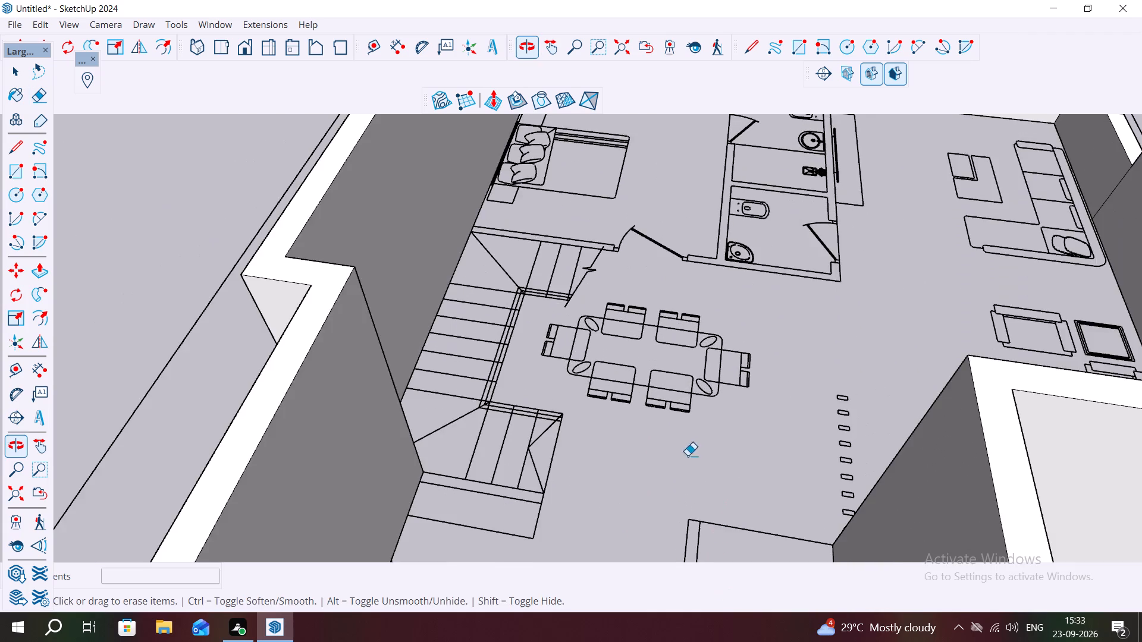
scroll(714, 448, "down", 14)
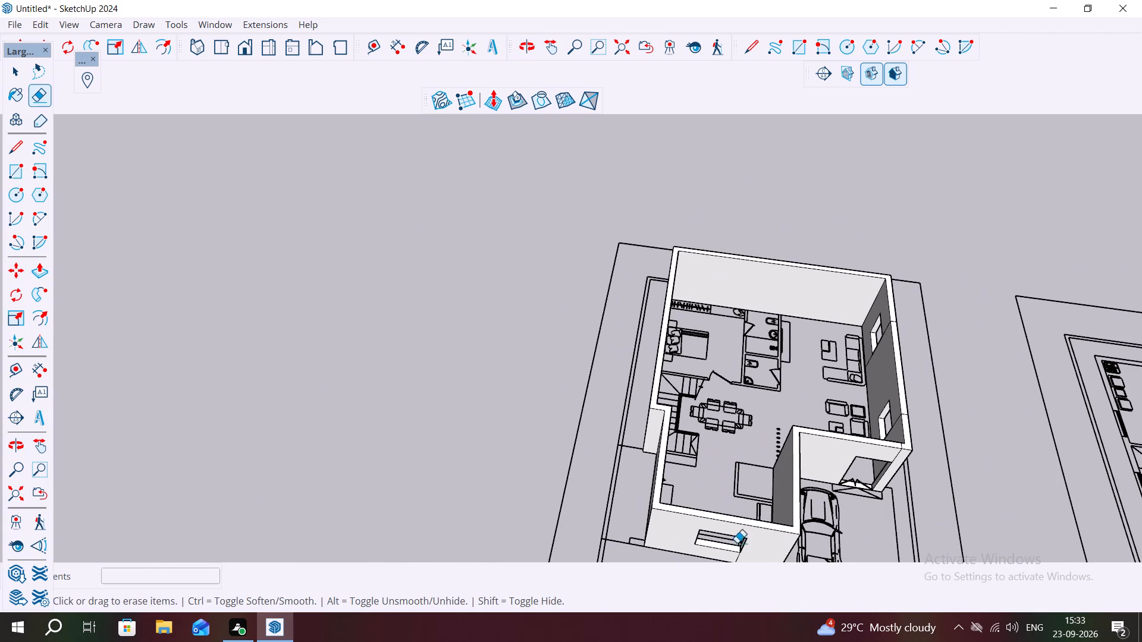
middle_click_drag(748, 550, 763, 379)
scroll(752, 541, "up", 6)
middle_click_drag(766, 525, 767, 430)
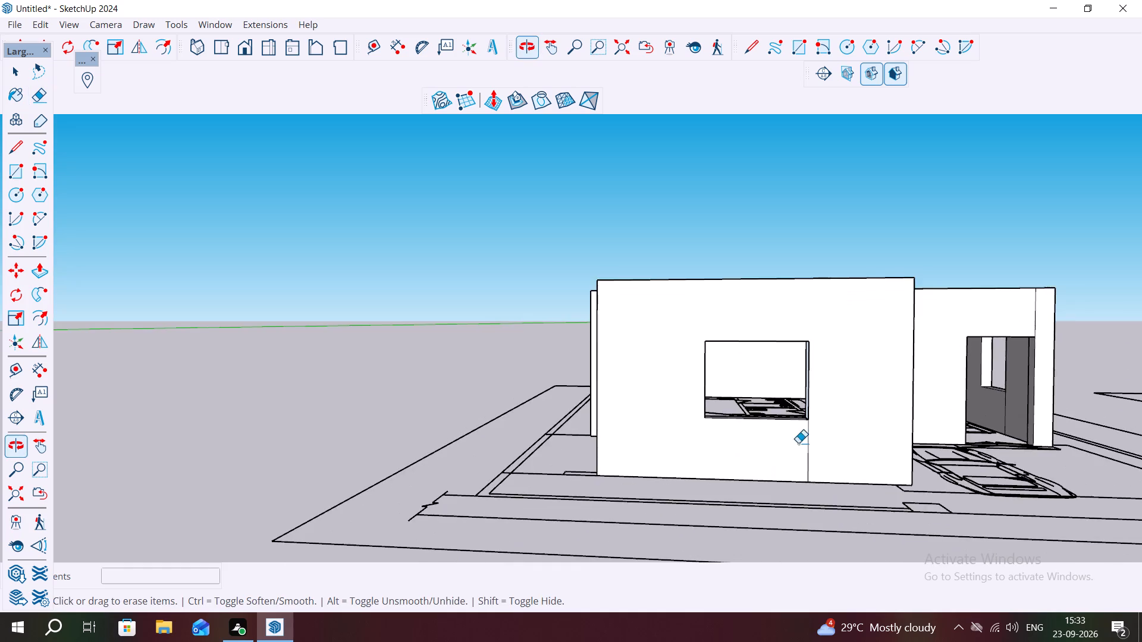
scroll(812, 446, "up", 7)
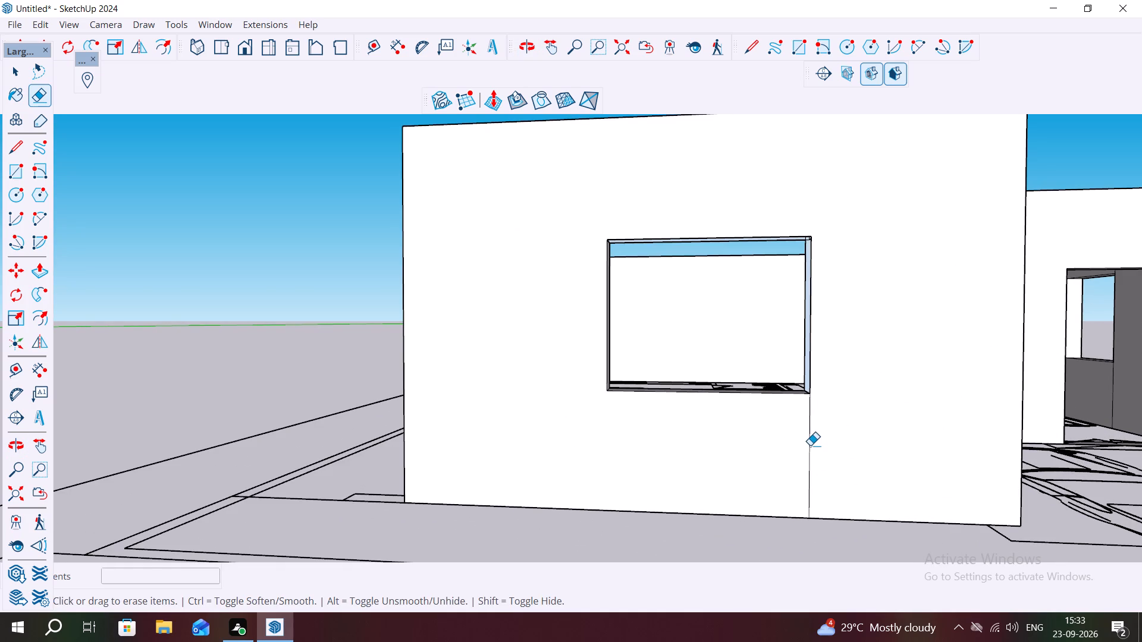
left_click(809, 443)
scroll(753, 452, "down", 3)
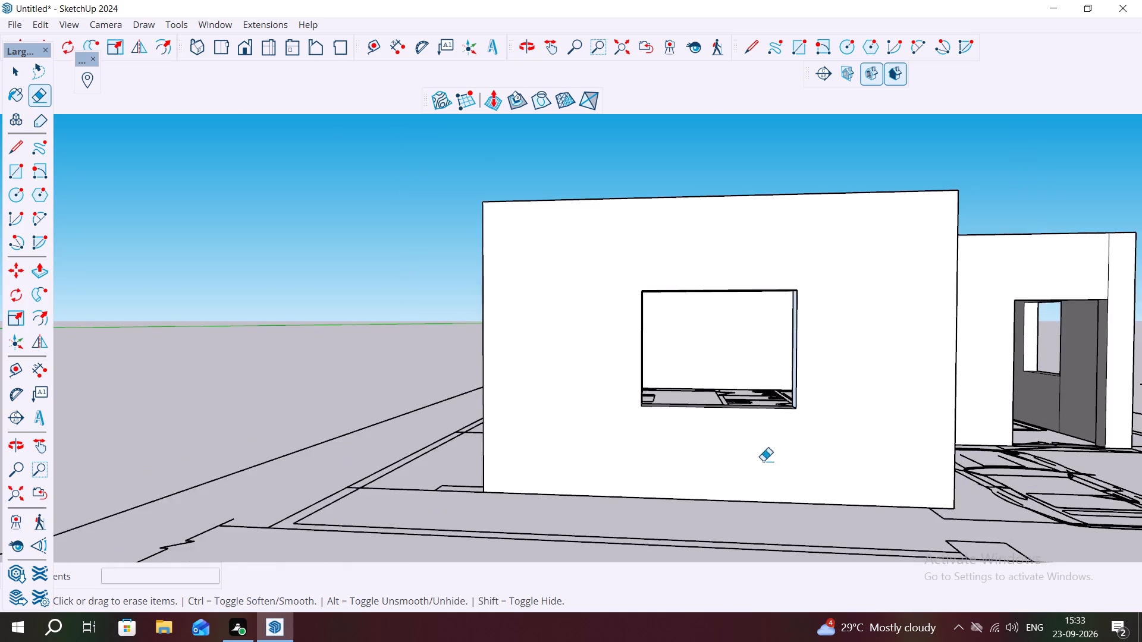
Erase the vertical seam lines above and below the front kitchen wall's window on its inner face, plus the short leftover edge at its corner.
scroll(773, 432, "up", 1)
middle_click_drag(773, 432, 789, 622)
middle_click_drag(802, 345, 654, 480)
scroll(651, 435, "down", 2)
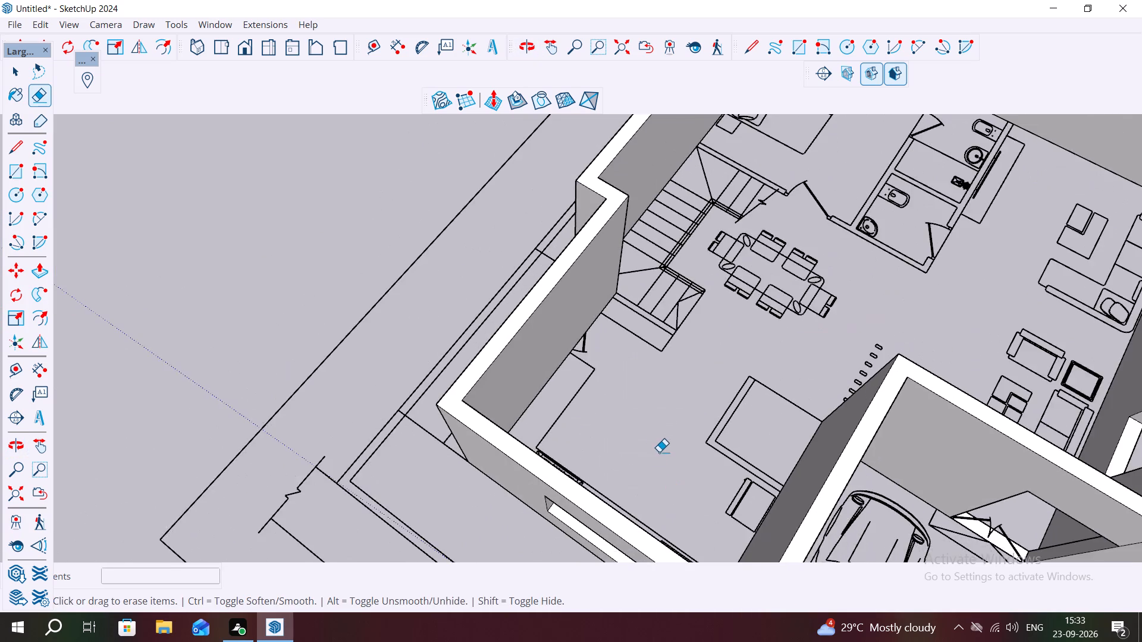
scroll(659, 452, "down", 2)
middle_click_drag(659, 458, 440, 406)
scroll(480, 395, "up", 7)
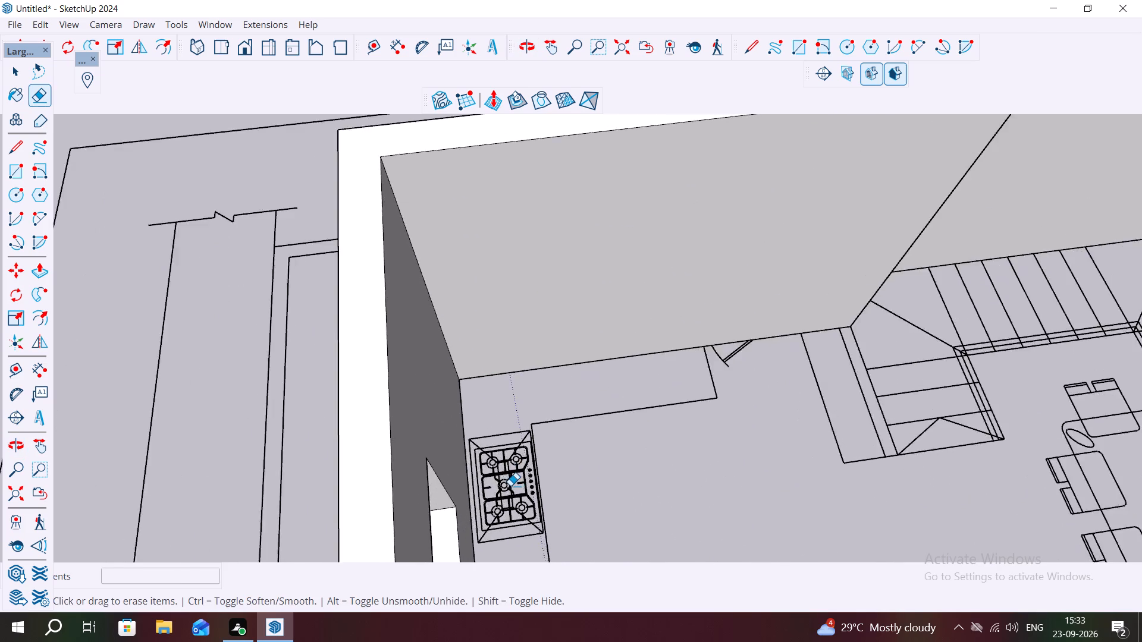
scroll(510, 486, "up", 2)
middle_click_drag(510, 486, 284, 249)
scroll(518, 303, "down", 11)
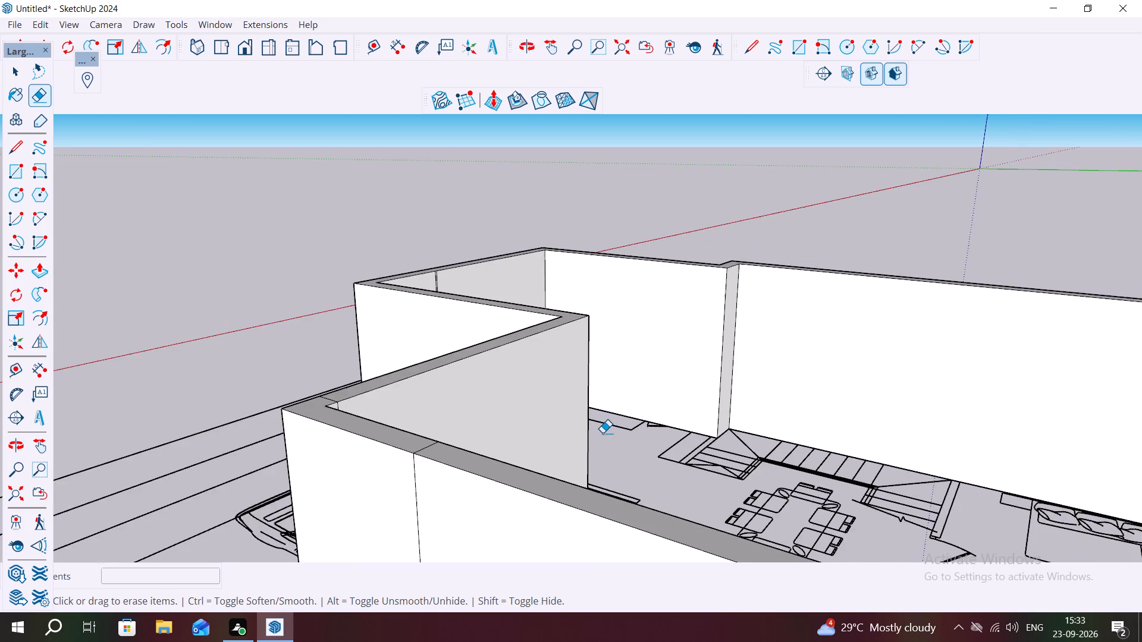
middle_click_drag(595, 429, 319, 426)
scroll(518, 348, "up", 13)
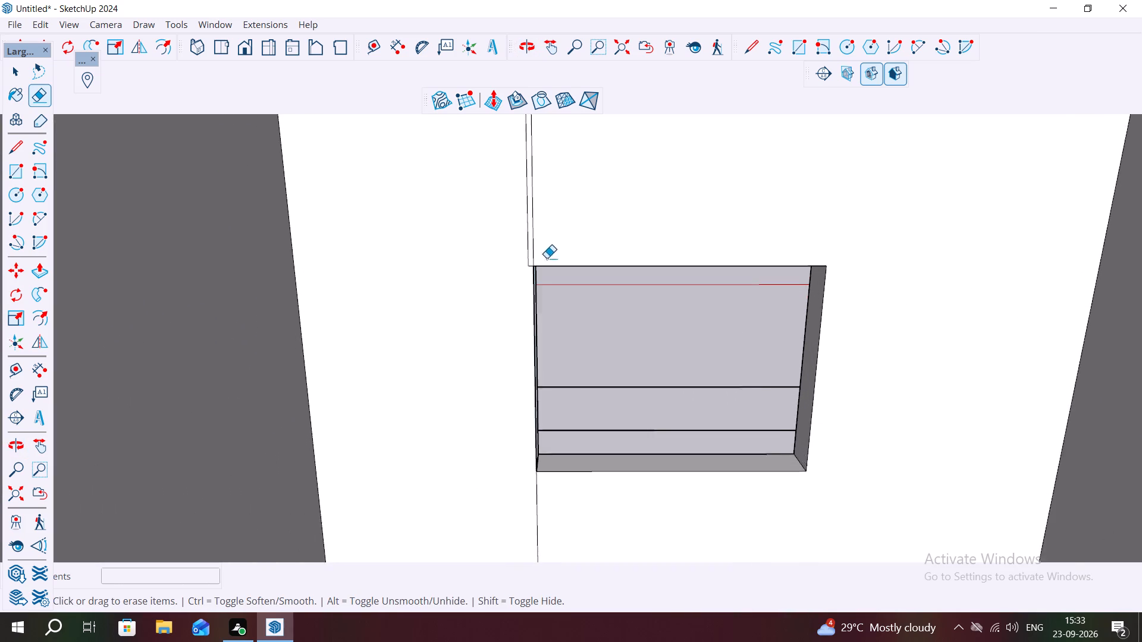
left_click(522, 218)
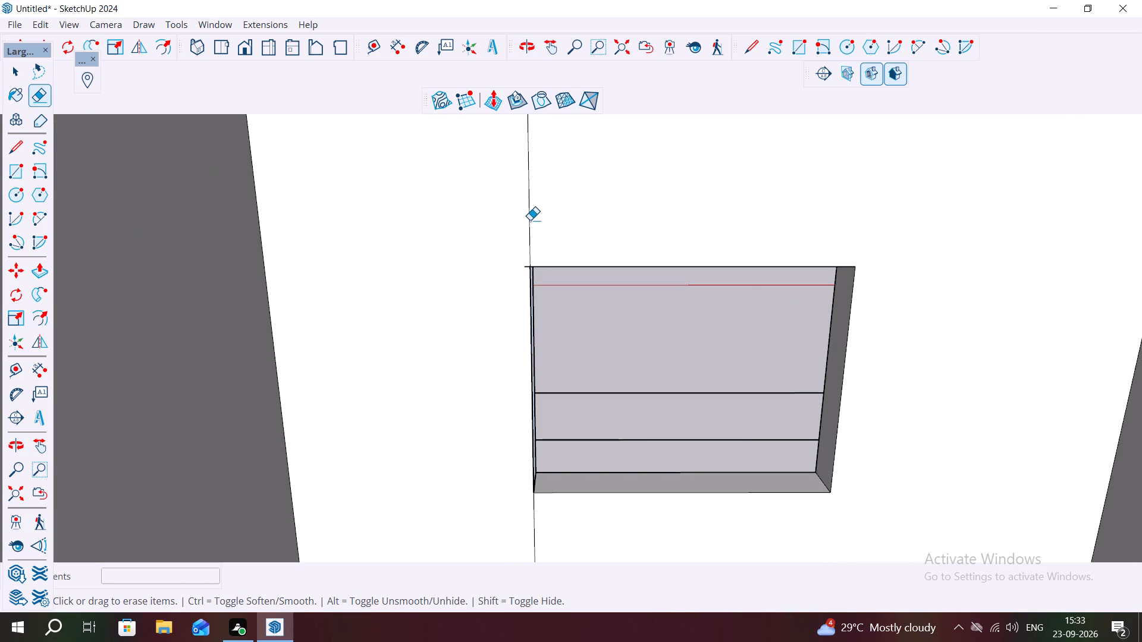
left_click(529, 219)
scroll(529, 244, "up", 12)
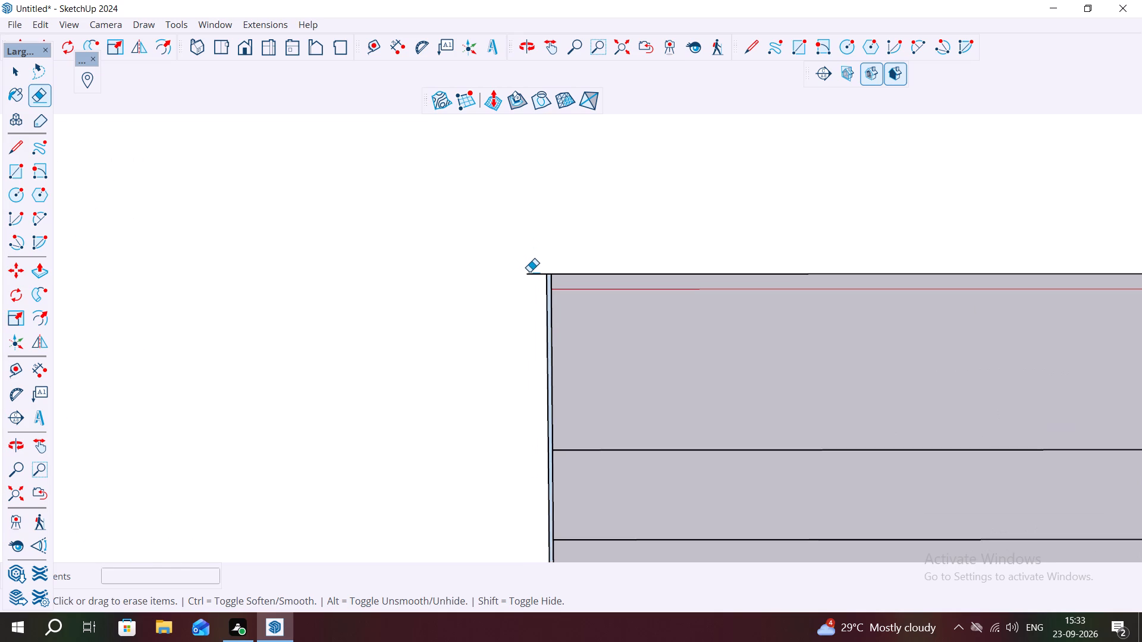
left_click(532, 272)
scroll(526, 295, "down", 11)
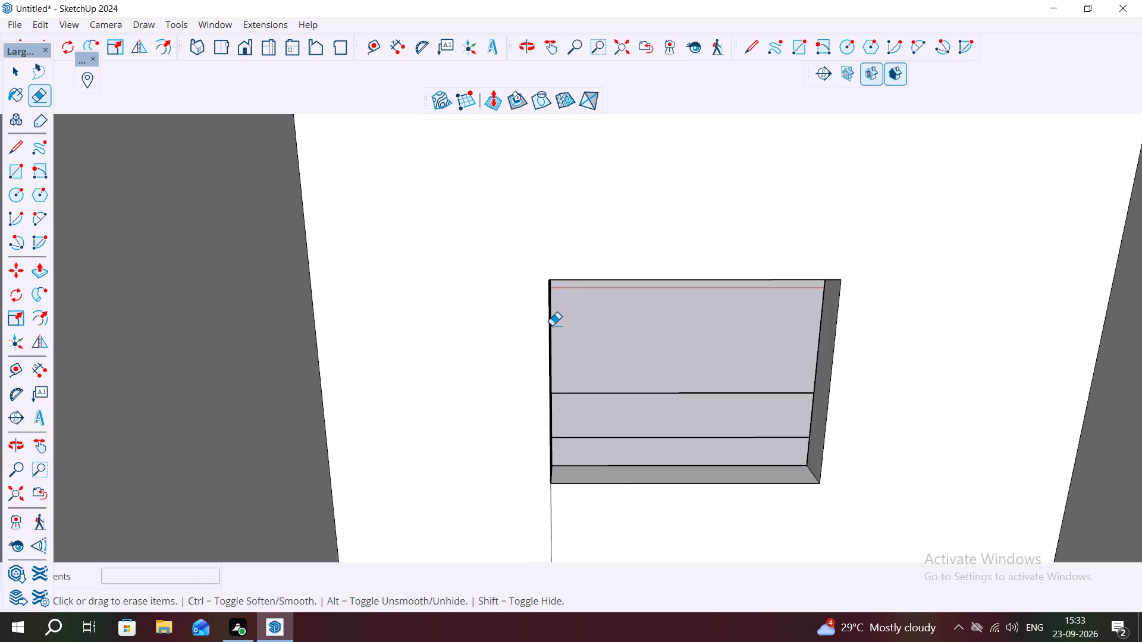
scroll(546, 354, "down", 3)
left_click(549, 468)
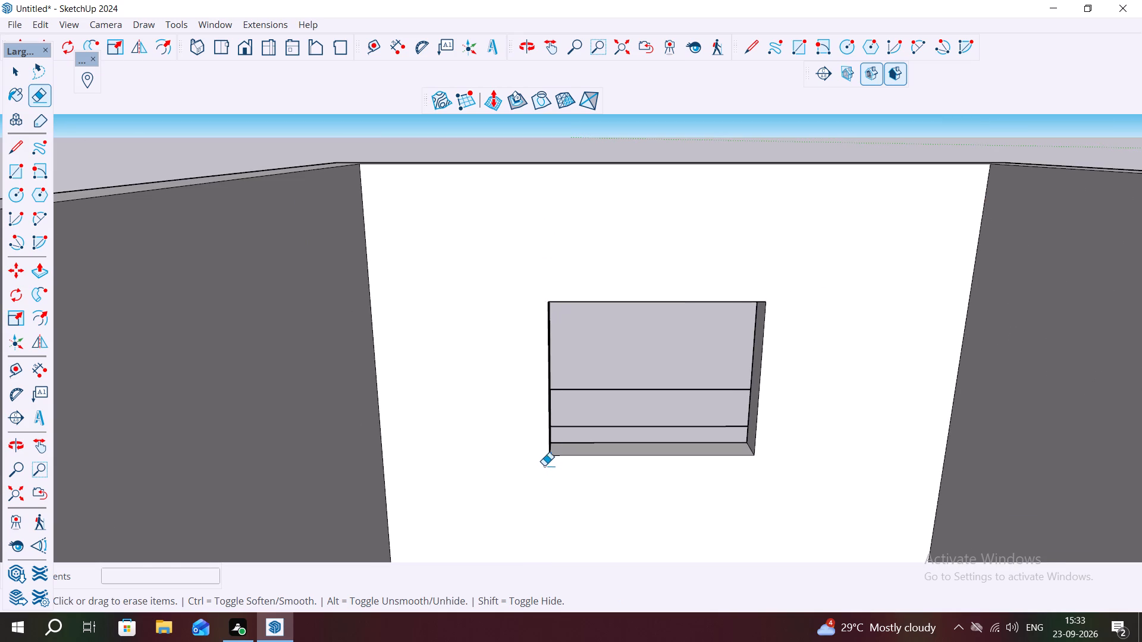
Erase the vertical seam above the entrance door opening on the inner face and the seam across that wall's top.
scroll(518, 399, "down", 11)
scroll(391, 379, "up", 3)
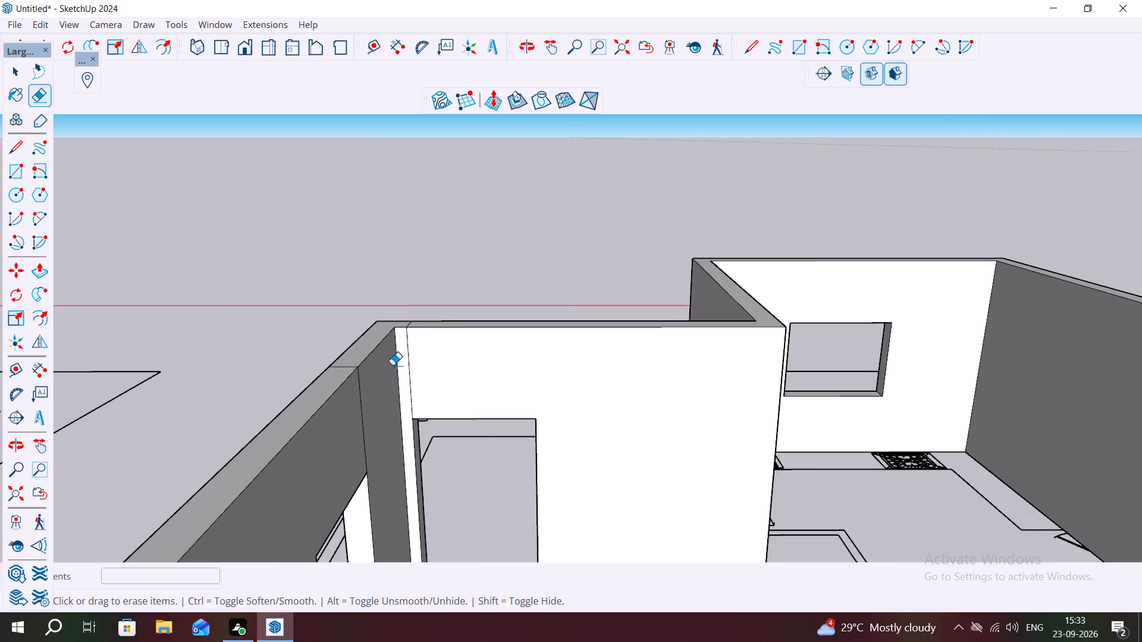
scroll(393, 365, "up", 6)
left_click(413, 352)
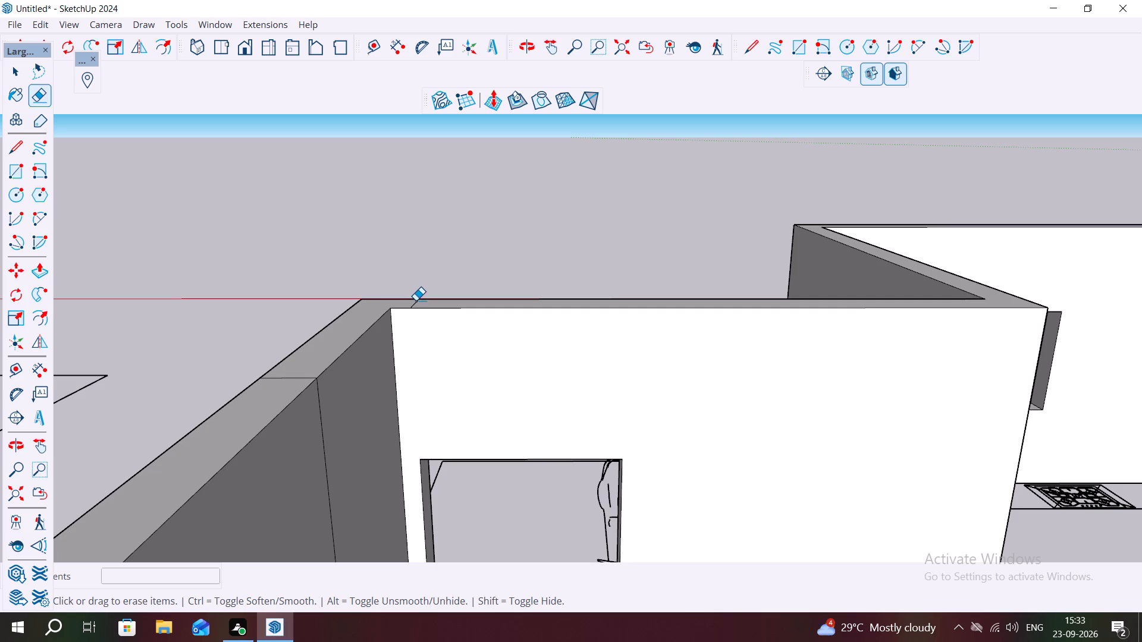
left_click(416, 300)
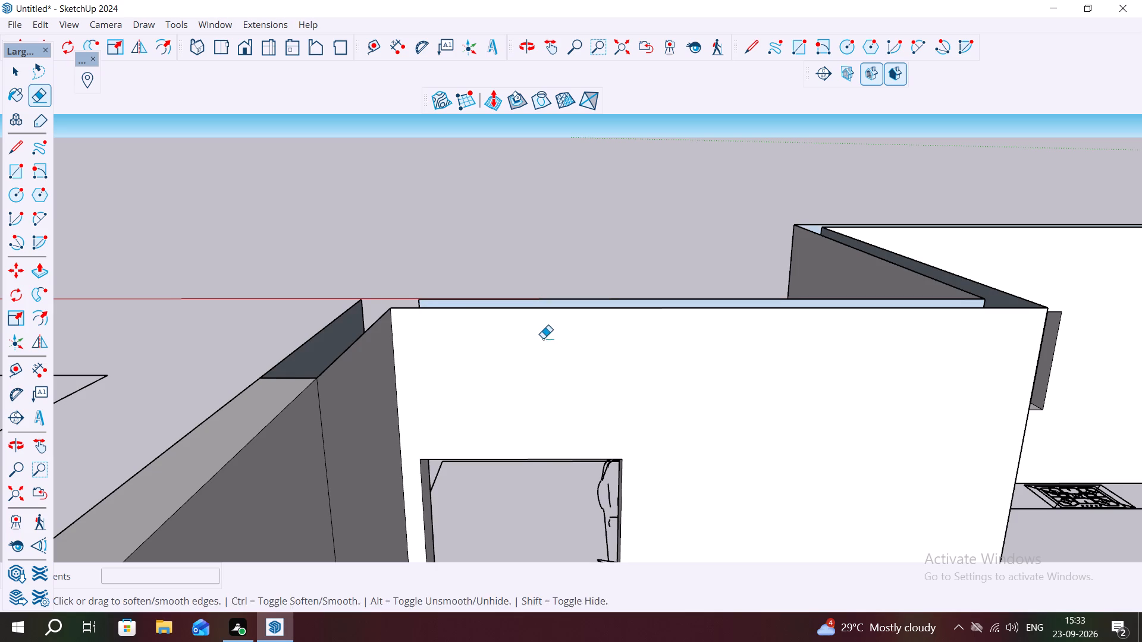
key("ctrl+z")
middle_click_drag(497, 276, 504, 414)
scroll(385, 383, "up", 9)
scroll(465, 446, "down", 4)
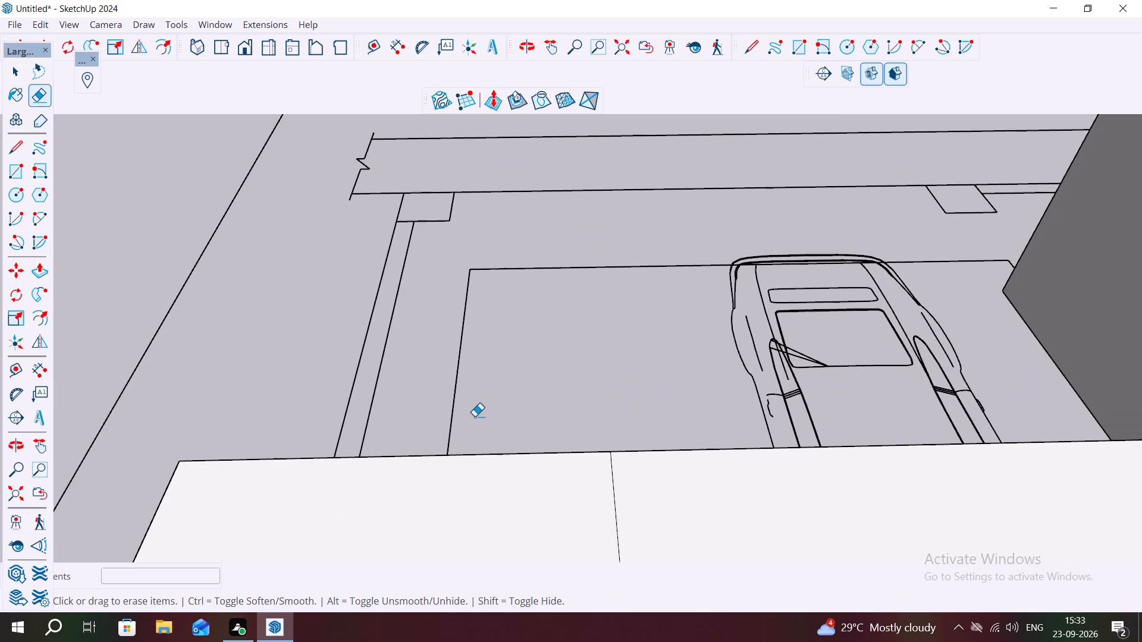
left_click(615, 510)
Erase the vertical seam lines above and below the side wall window nearest the entrance door, on the inner face.
scroll(606, 444, "down", 5)
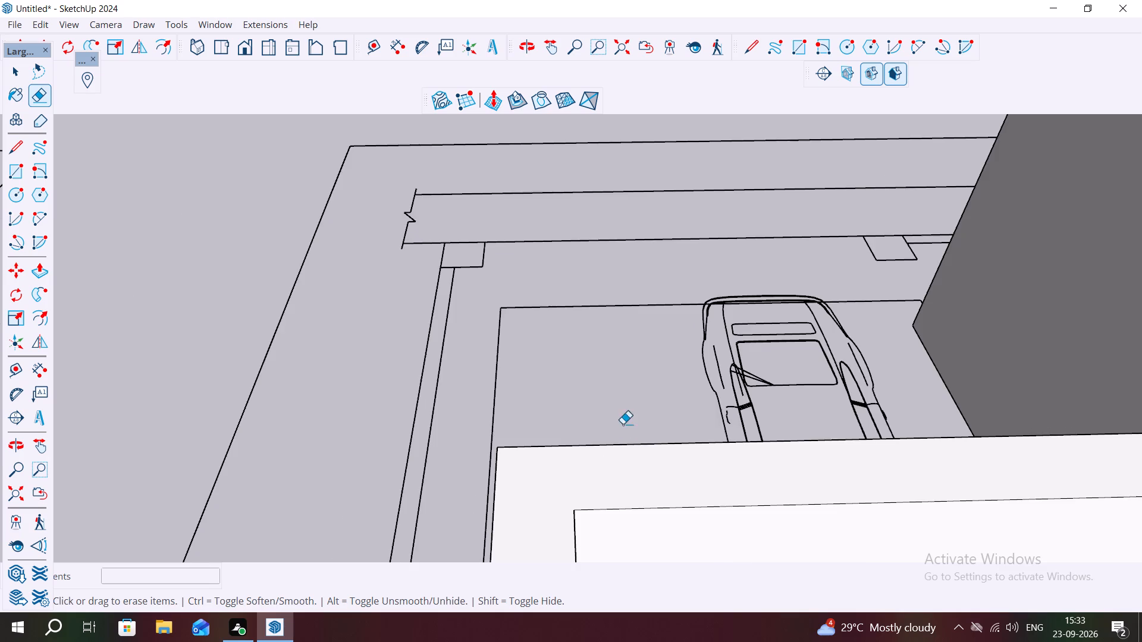
scroll(623, 424, "down", 5)
middle_click_drag(631, 511, 418, 328)
scroll(297, 317, "up", 3)
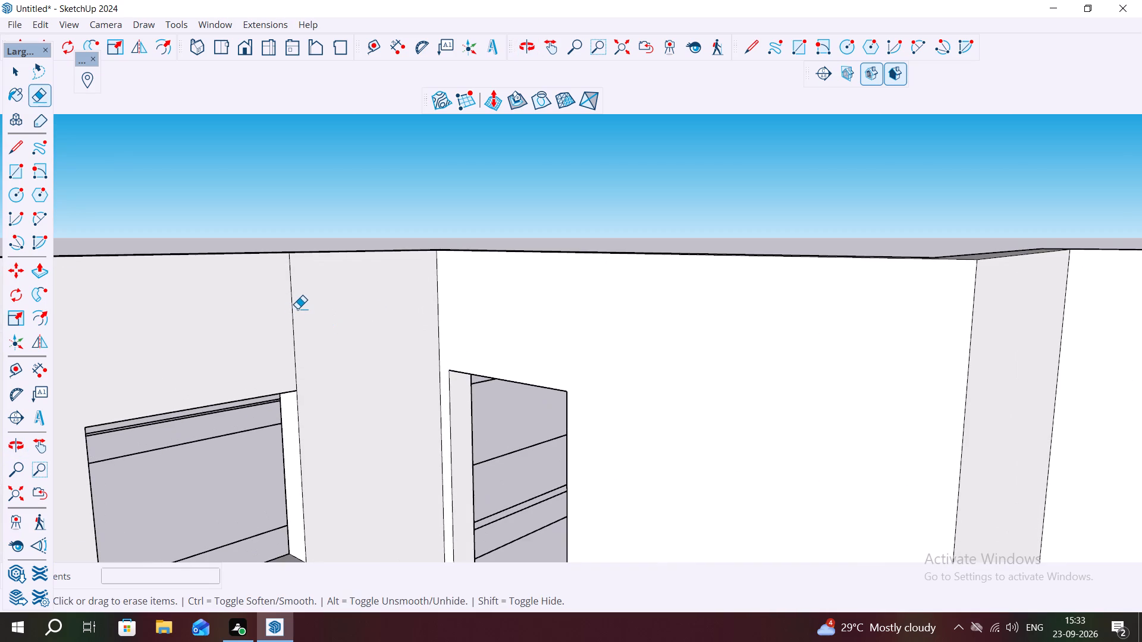
left_click(293, 306)
scroll(346, 323, "down", 2)
scroll(346, 322, "up", 1)
scroll(346, 321, "down", 1)
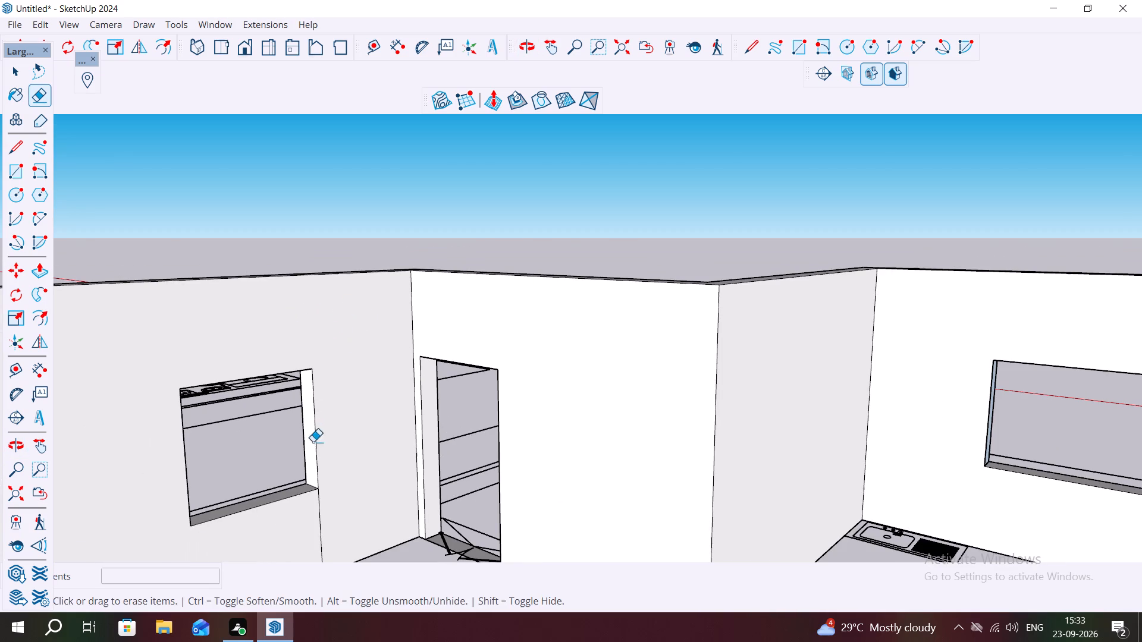
left_click(319, 503)
Erase the vertical seam lines above and below the side wall's other window, farther from the entrance, on the inner face.
scroll(326, 451, "down", 4)
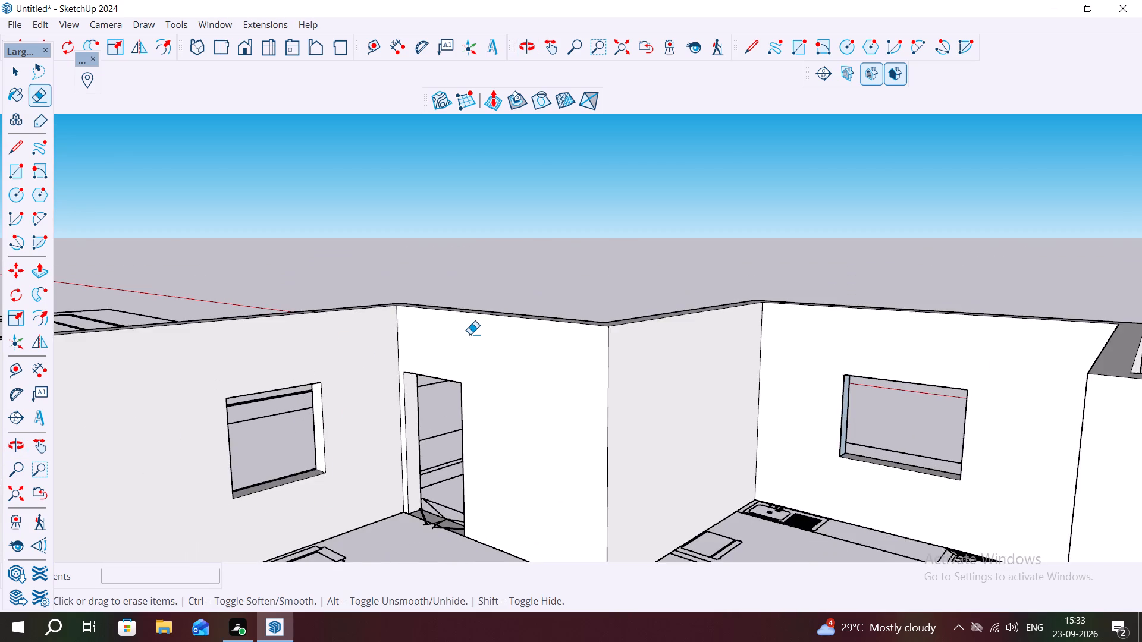
scroll(470, 334, "down", 11)
middle_click_drag(428, 344, 280, 391)
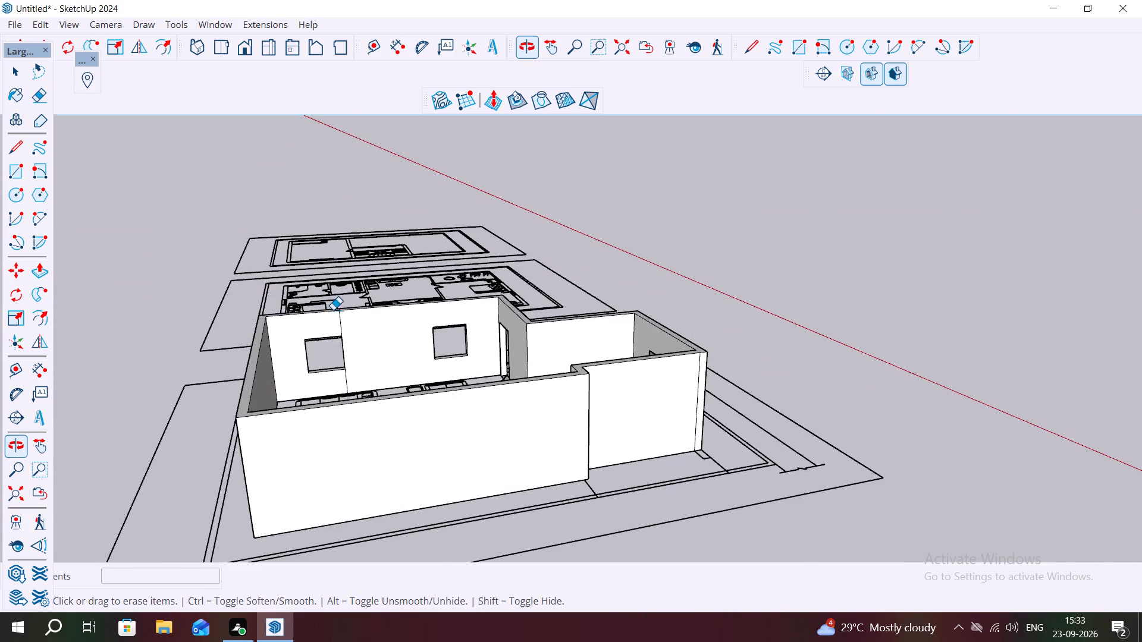
scroll(328, 313, "up", 18)
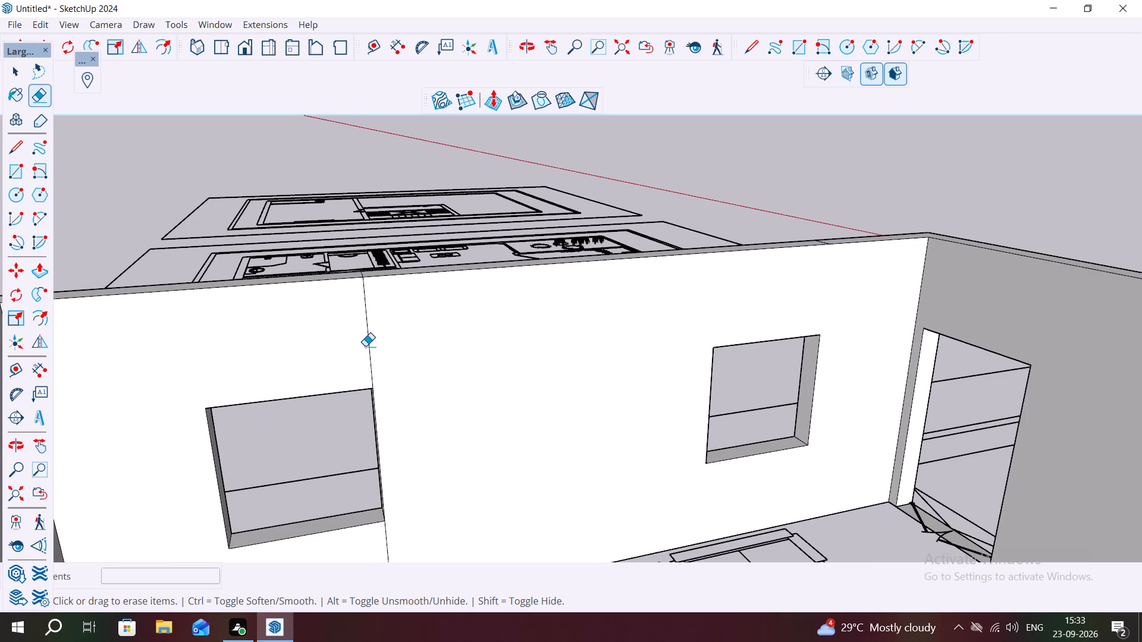
left_click(368, 343)
left_click(386, 538)
Erase the vertical seam lines above and below both side wall windows on the outer face.
scroll(404, 351, "down", 7)
middle_click_drag(347, 332, 751, 383)
middle_click_drag(616, 386, 704, 404)
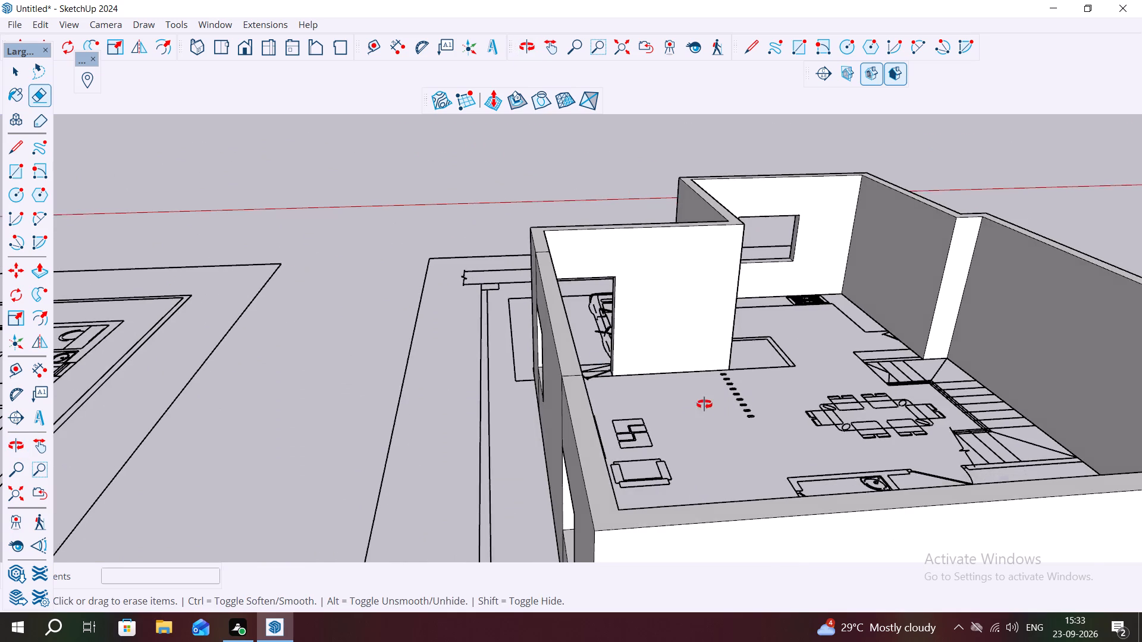
middle_click_drag(704, 404, 834, 353)
scroll(620, 318, "up", 3)
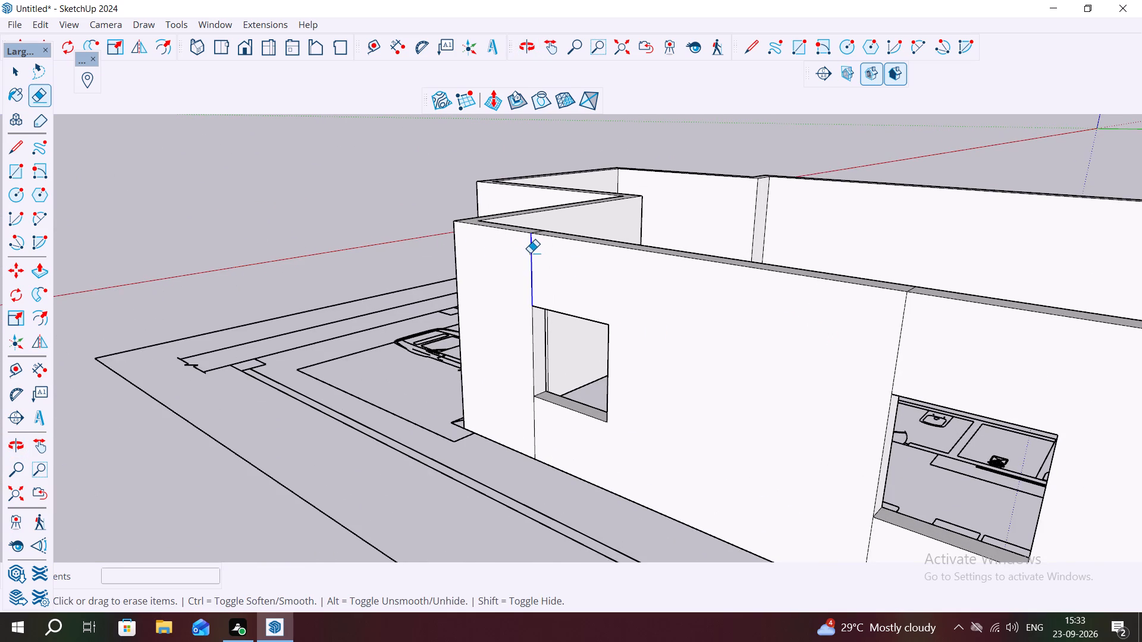
left_click(530, 253)
left_click(535, 411)
left_click(870, 531)
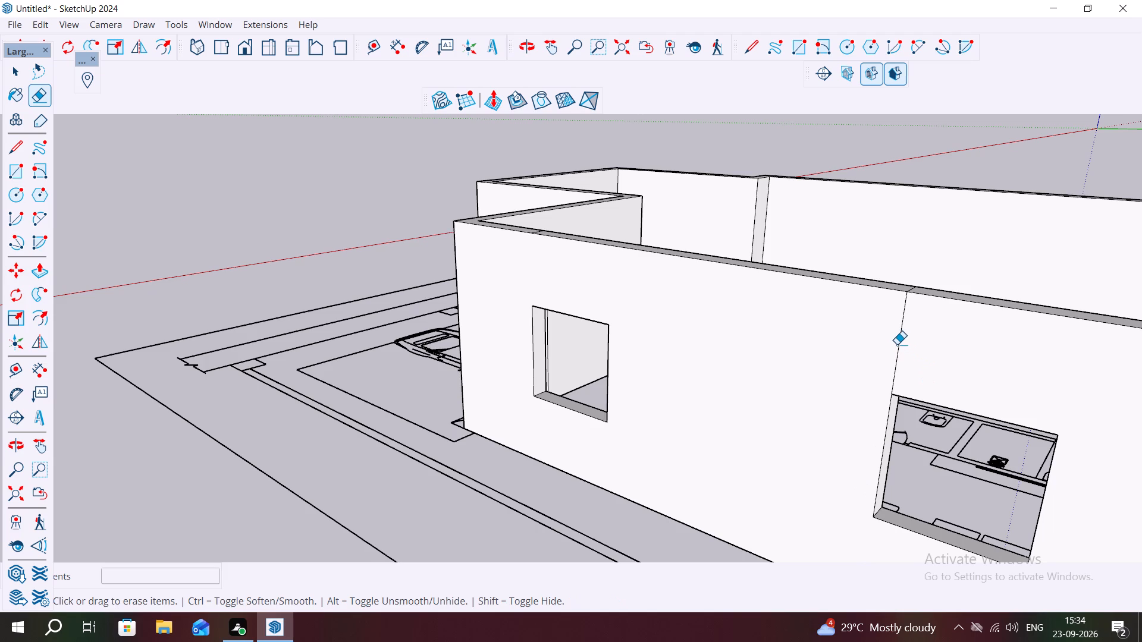
left_click(899, 347)
Erase the two seam lines across the top face of the side wall above its windows.
middle_click_drag(660, 290, 826, 514)
scroll(588, 363, "up", 3)
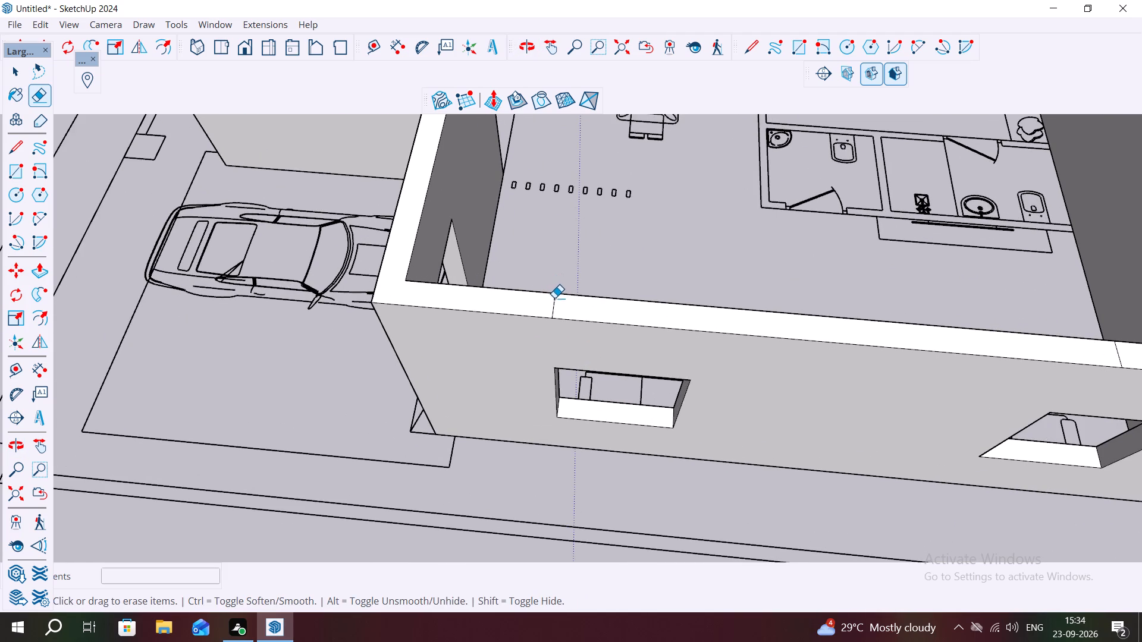
left_click(554, 298)
scroll(851, 326, "down", 2)
scroll(277, 275, "down", 2)
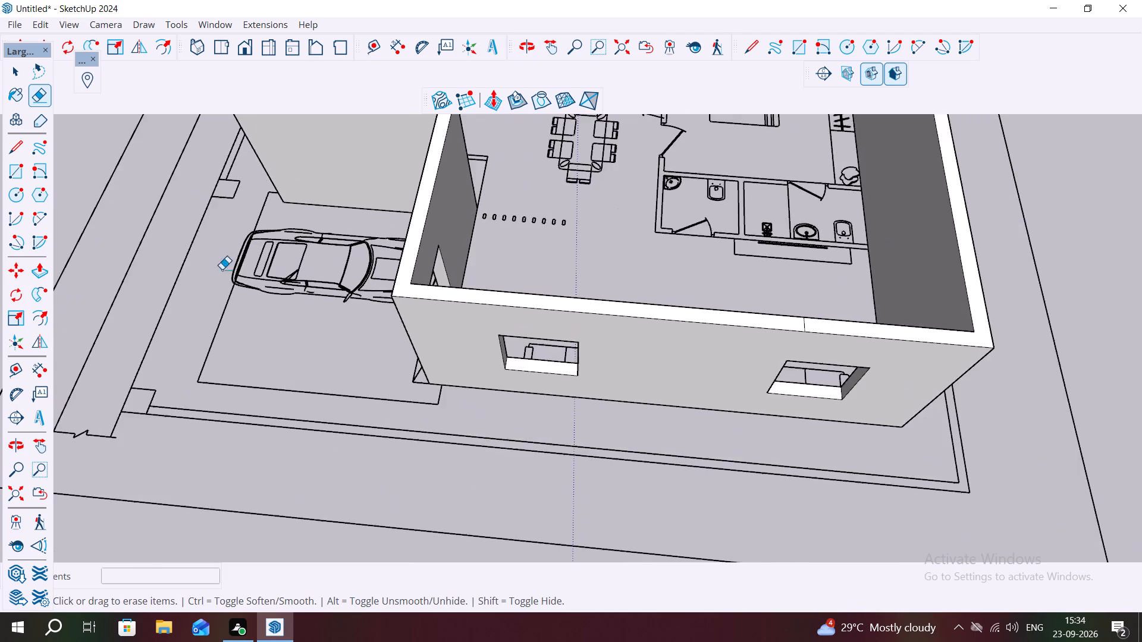
scroll(222, 269, "down", 4)
scroll(594, 287, "up", 7)
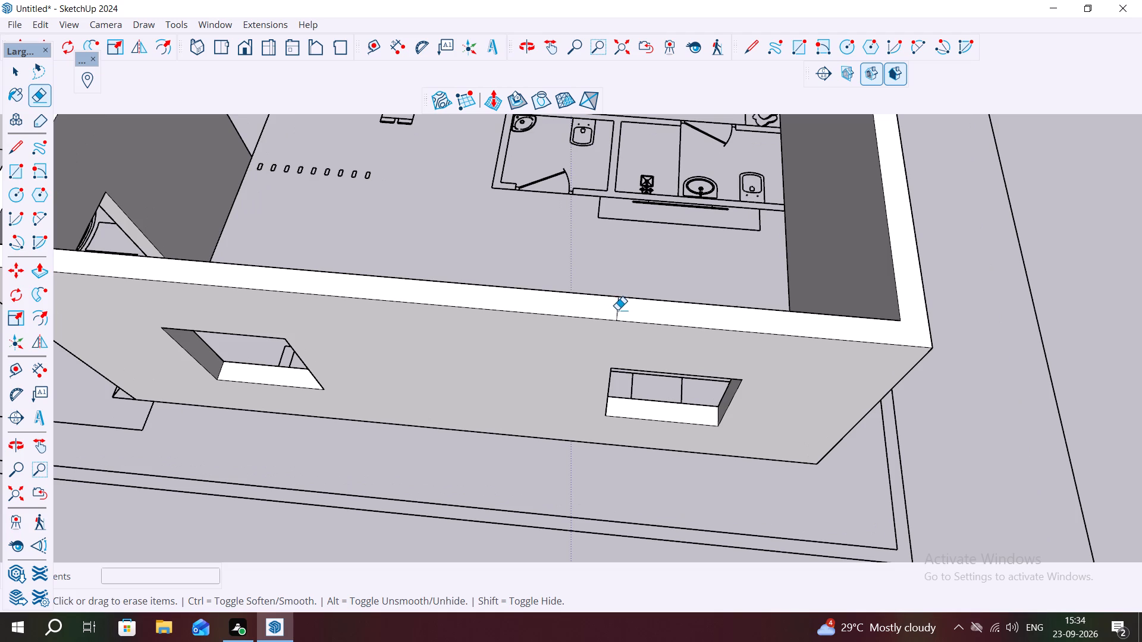
left_click(617, 307)
Draw two lines, about 12' 4" out from the entrance wall's outer corner and 12' 3" across to the front room's corner, forming the porch floor face.
scroll(555, 351, "down", 11)
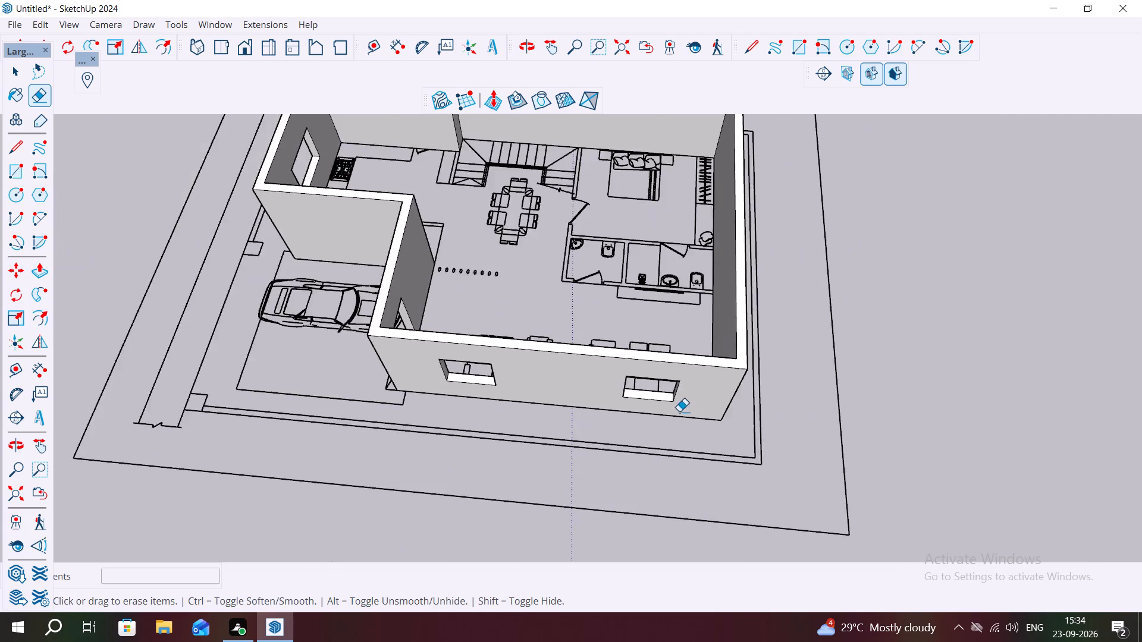
scroll(679, 411, "down", 2)
middle_click_drag(559, 399, 867, 294)
scroll(485, 407, "up", 8)
middle_click_drag(506, 425, 770, 361)
scroll(628, 447, "down", 6)
middle_click_drag(613, 479, 548, 432)
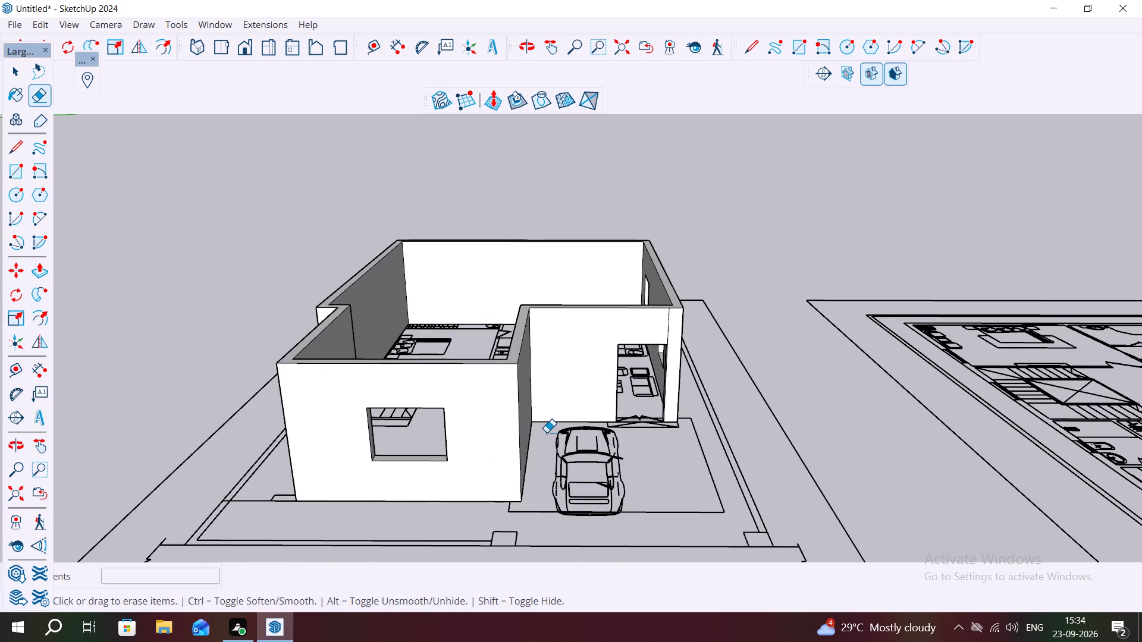
key("Escape")
key("space")
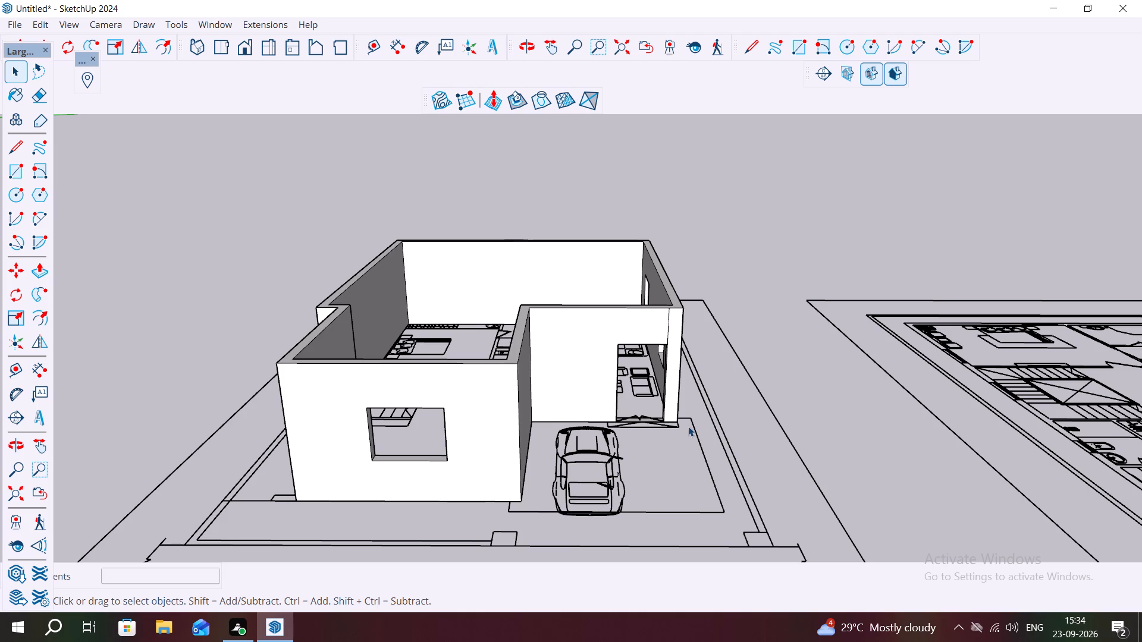
key("l")
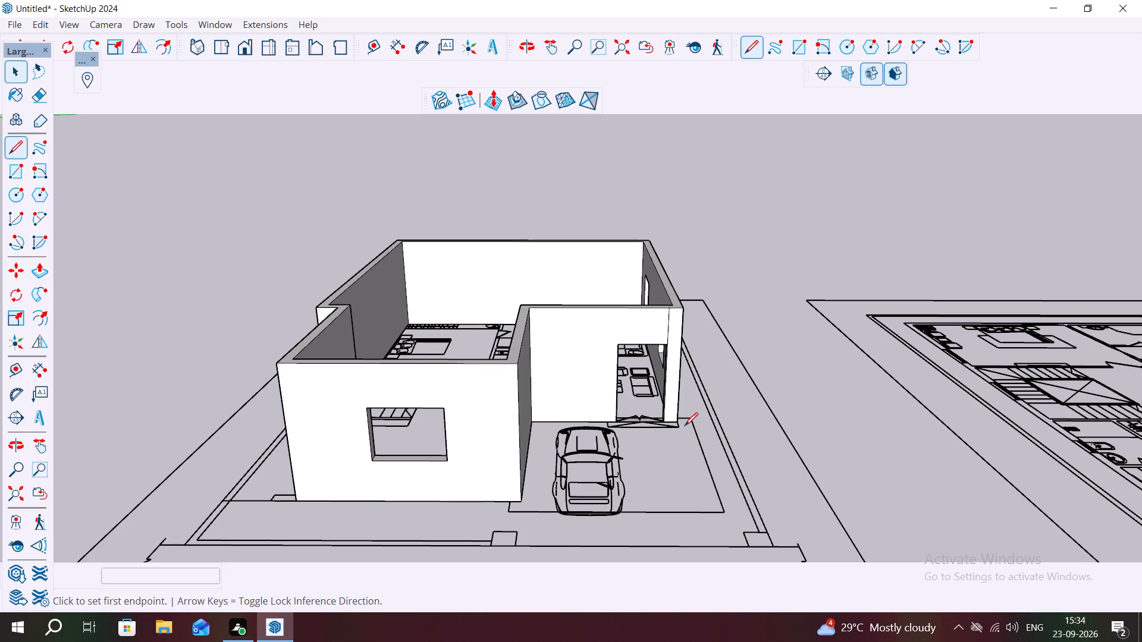
left_click(678, 423)
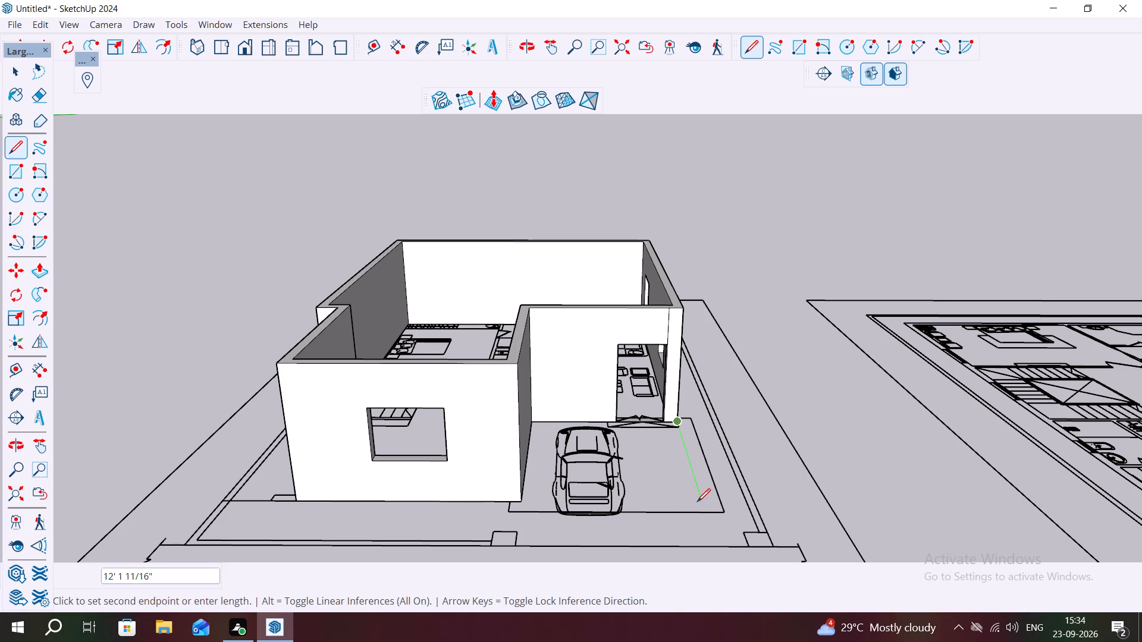
scroll(701, 501, "up", 8)
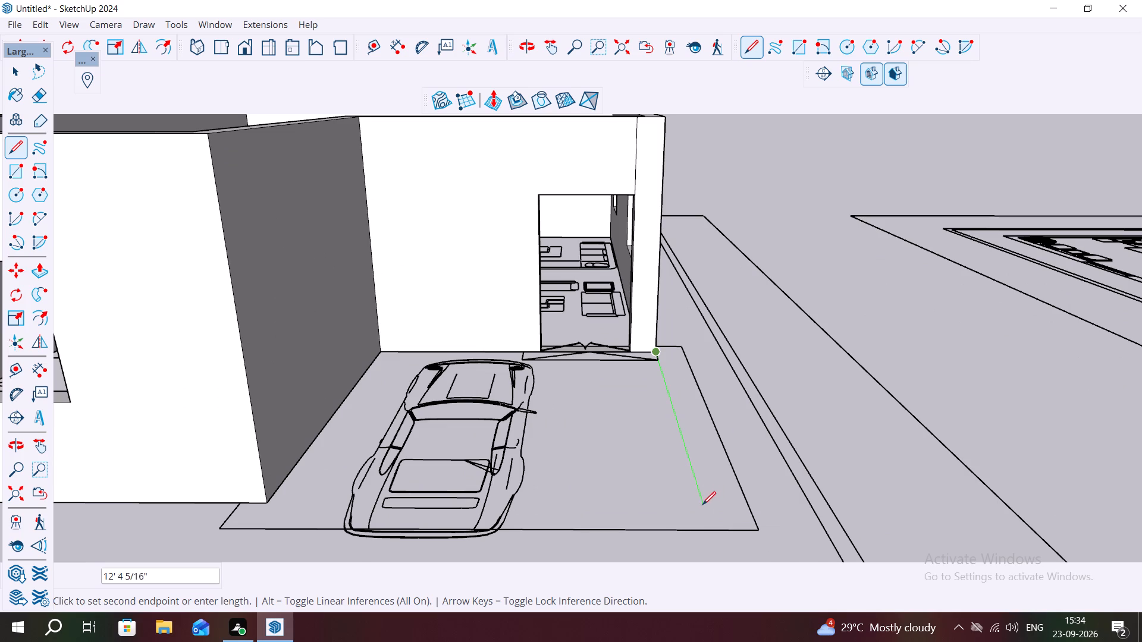
left_click(702, 505)
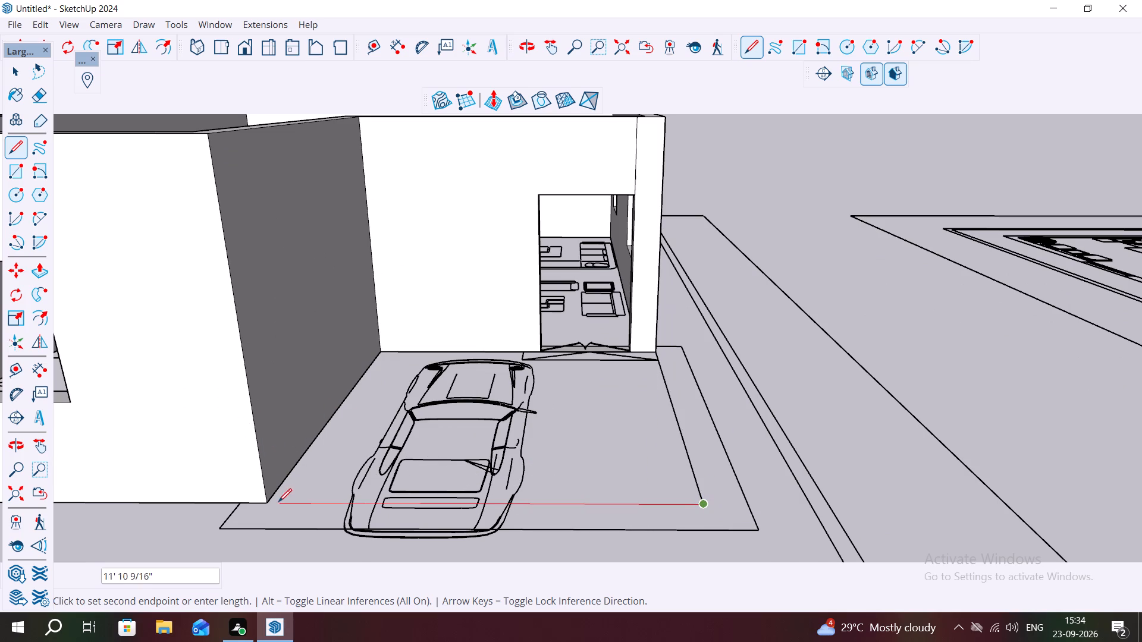
left_click(271, 499)
key("Escape")
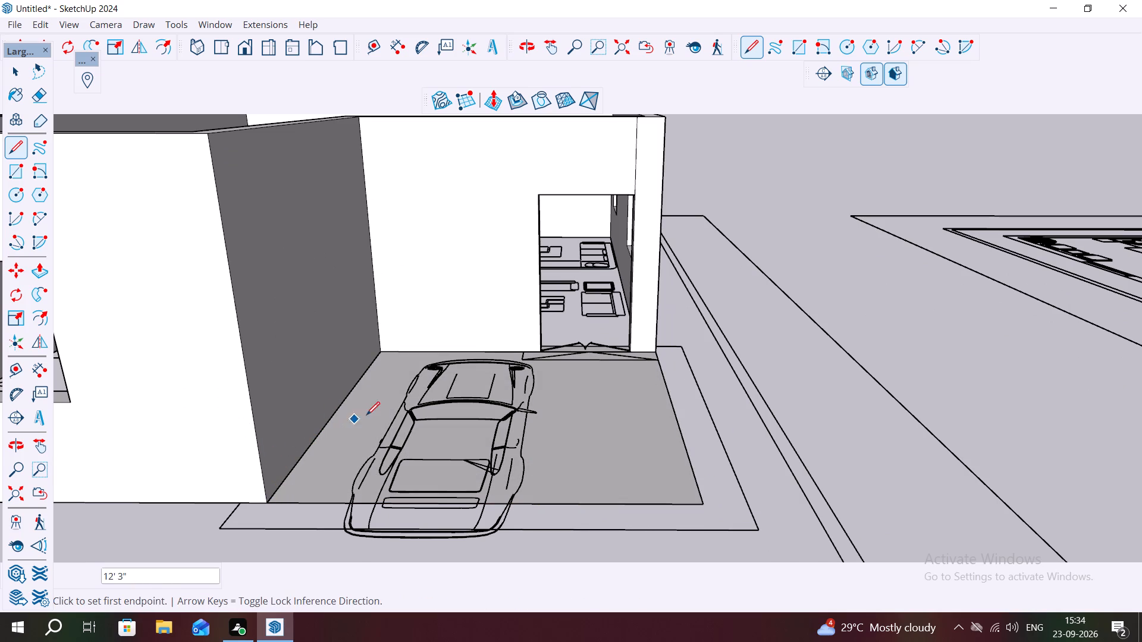
key("space")
double_click(349, 443)
Trace the inner base edge of the wall between kitchen and porch with a 12' 4 1/2" line to form the interior floor face.
scroll(346, 435, "down", 5)
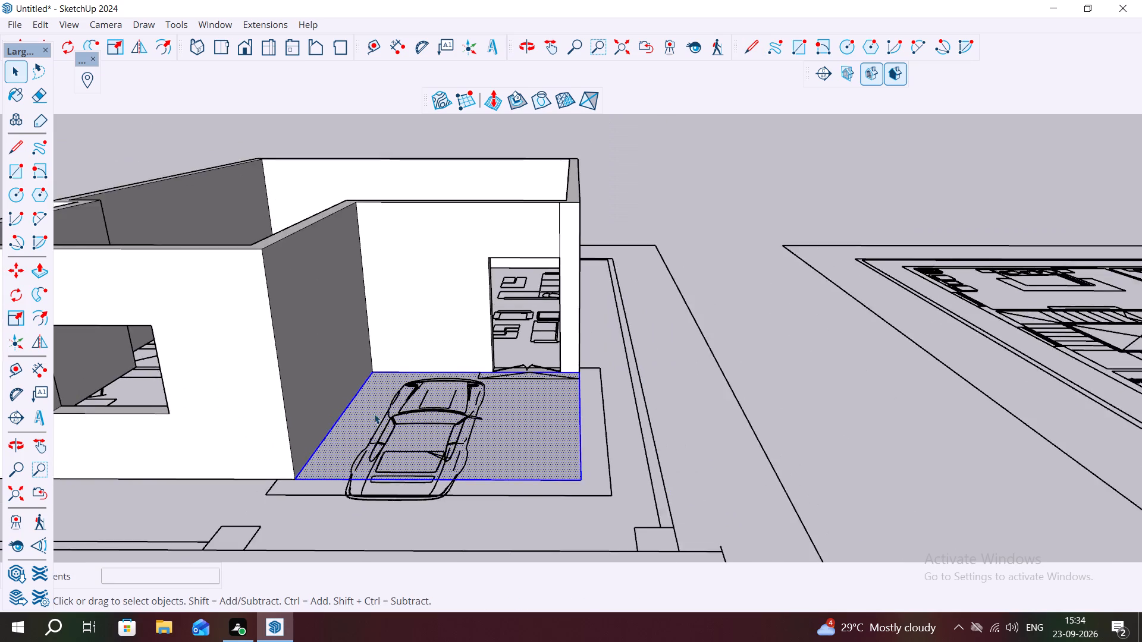
scroll(374, 414, "down", 3)
middle_click_drag(385, 383, 423, 428)
scroll(373, 394, "down", 5)
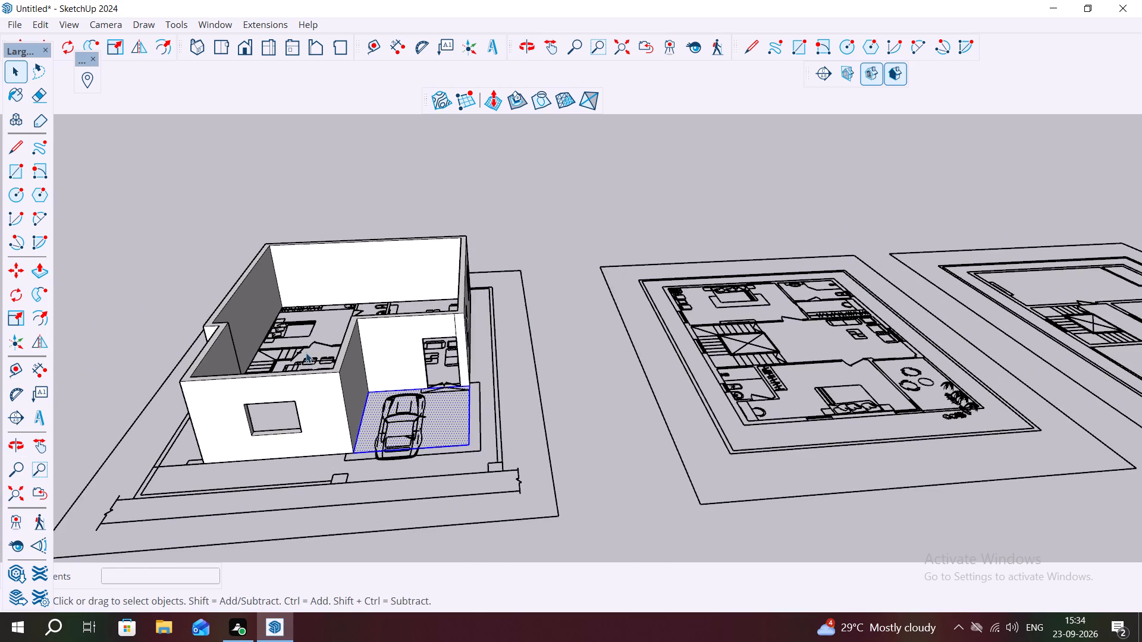
middle_click_drag(306, 353, 365, 502)
scroll(249, 405, "up", 6)
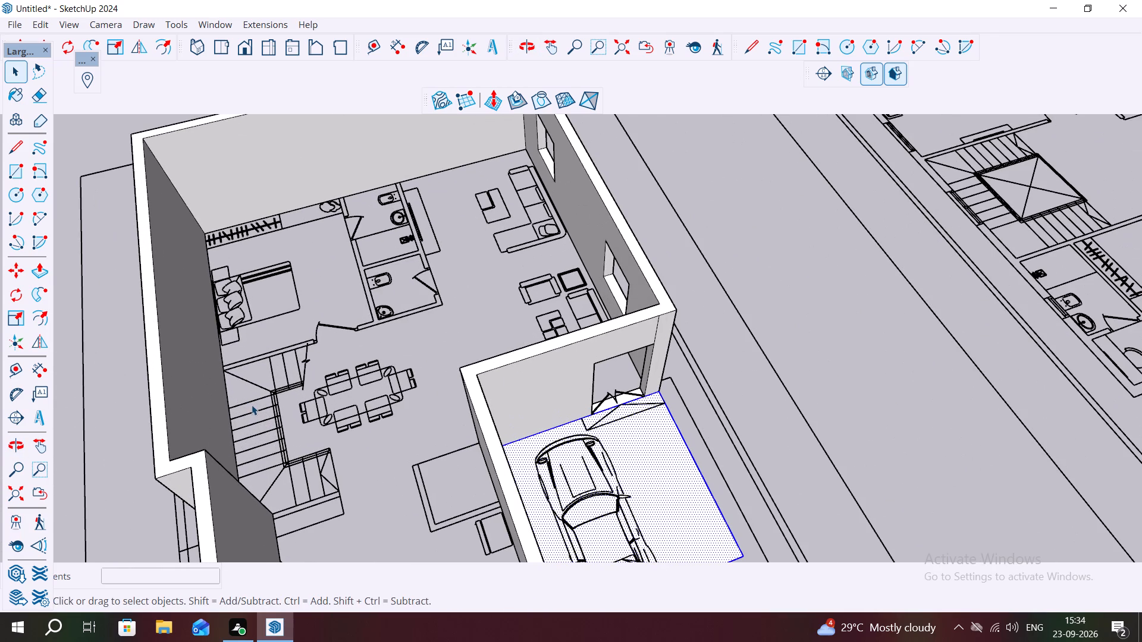
key("Escape")
key("space")
key("l")
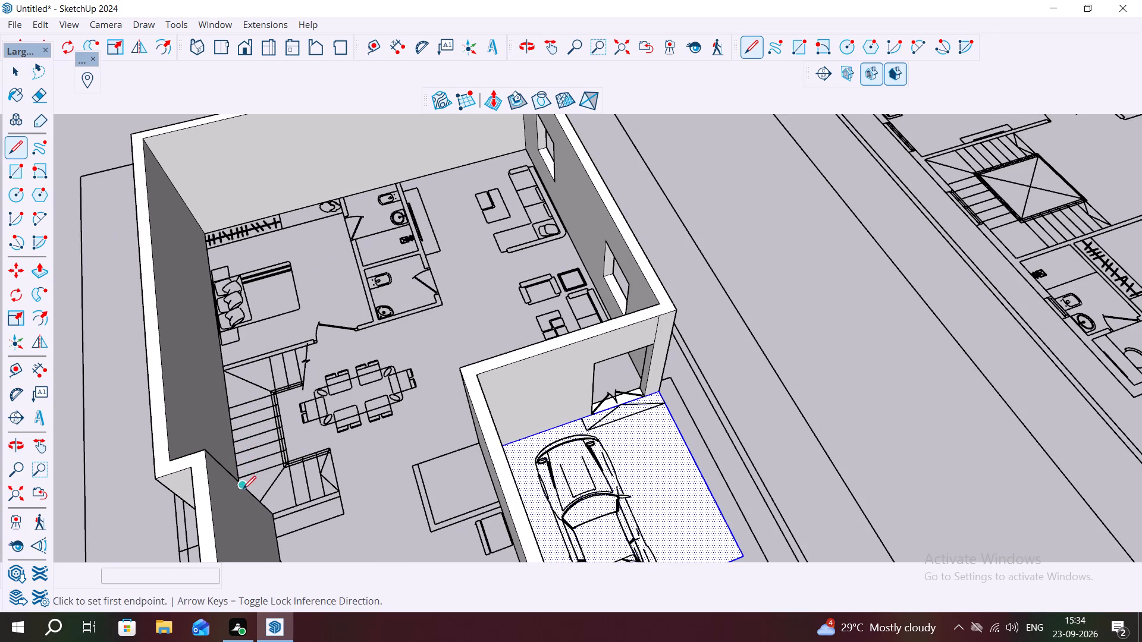
middle_click_drag(237, 464, 282, 591)
scroll(303, 527, "up", 1)
middle_click_drag(305, 525, 327, 536)
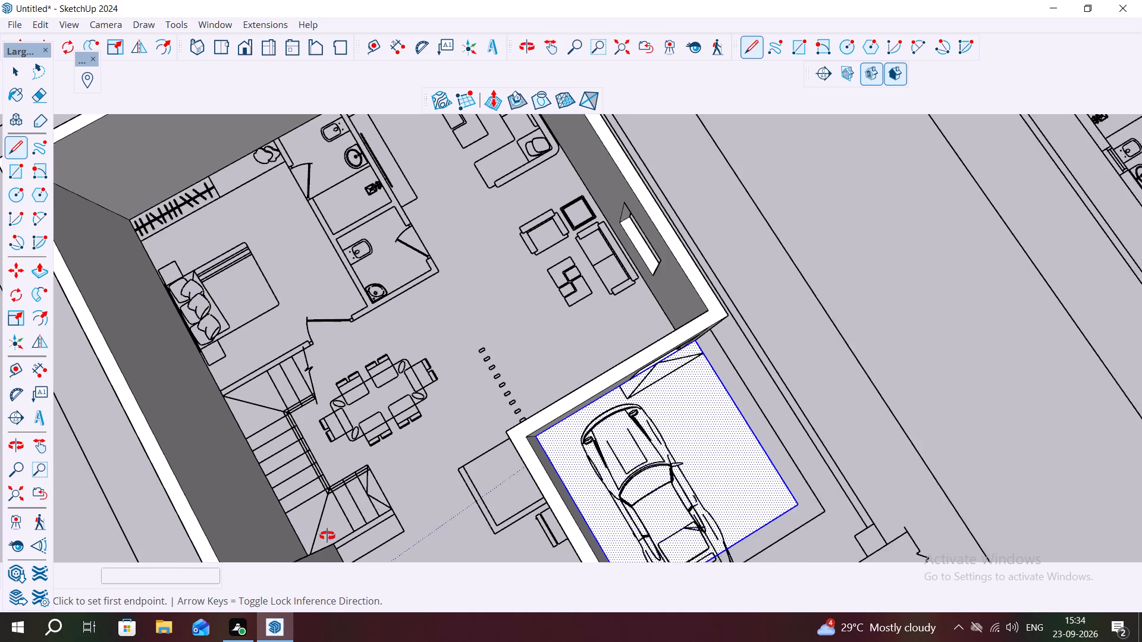
middle_click_drag(327, 536, 340, 543)
scroll(397, 435, "down", 4)
scroll(398, 398, "up", 1)
scroll(398, 401, "down", 1)
scroll(366, 521, "up", 4)
middle_click_drag(313, 523, 498, 442)
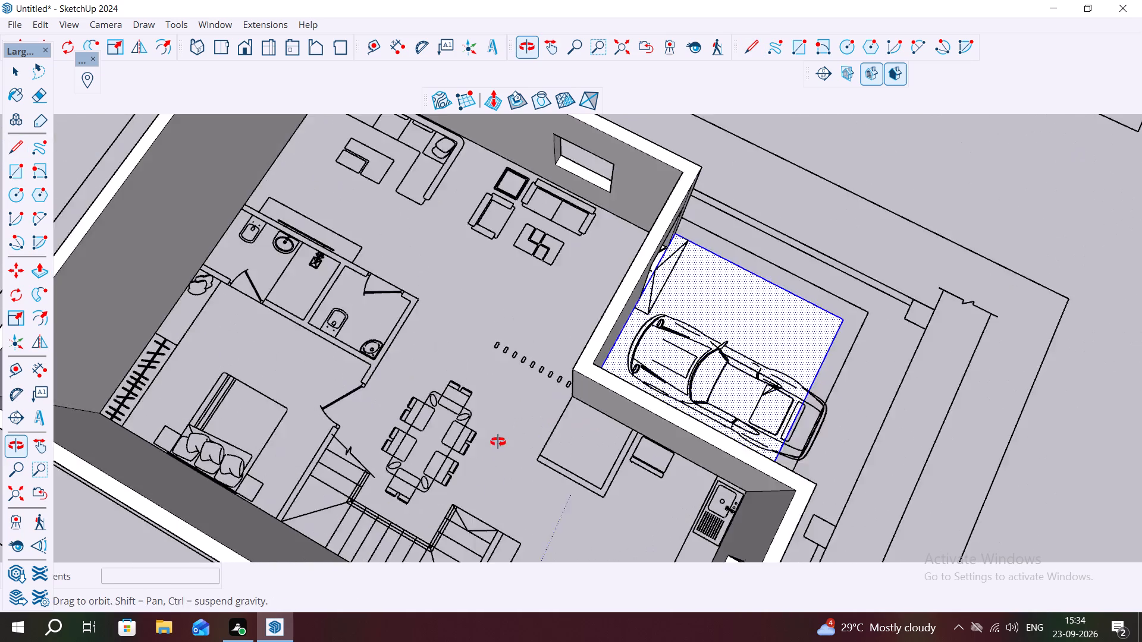
middle_click_drag(498, 442, 539, 404)
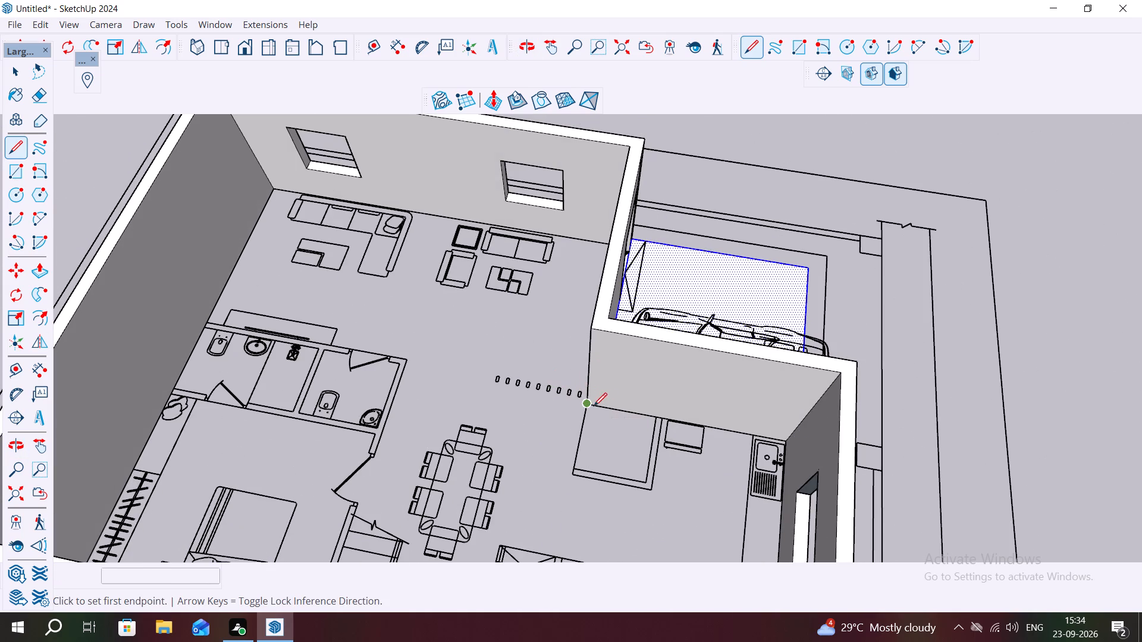
left_click(594, 406)
left_click(791, 441)
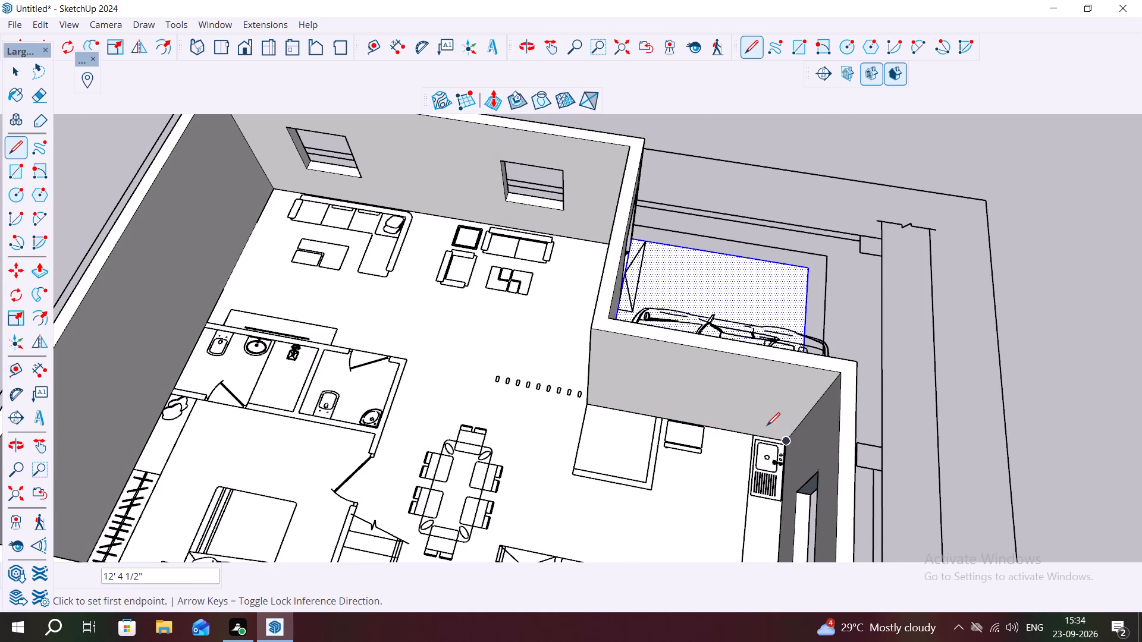
scroll(767, 426, "down", 3)
key("Escape")
key("space")
scroll(608, 471, "down", 6)
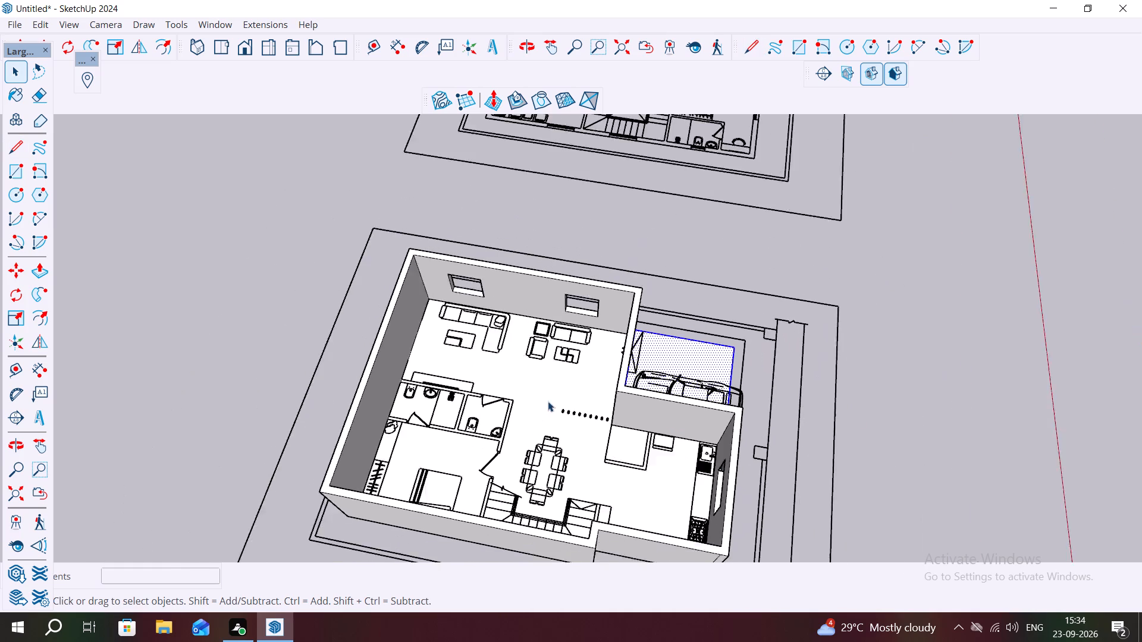
left_click(864, 405)
key("Escape")
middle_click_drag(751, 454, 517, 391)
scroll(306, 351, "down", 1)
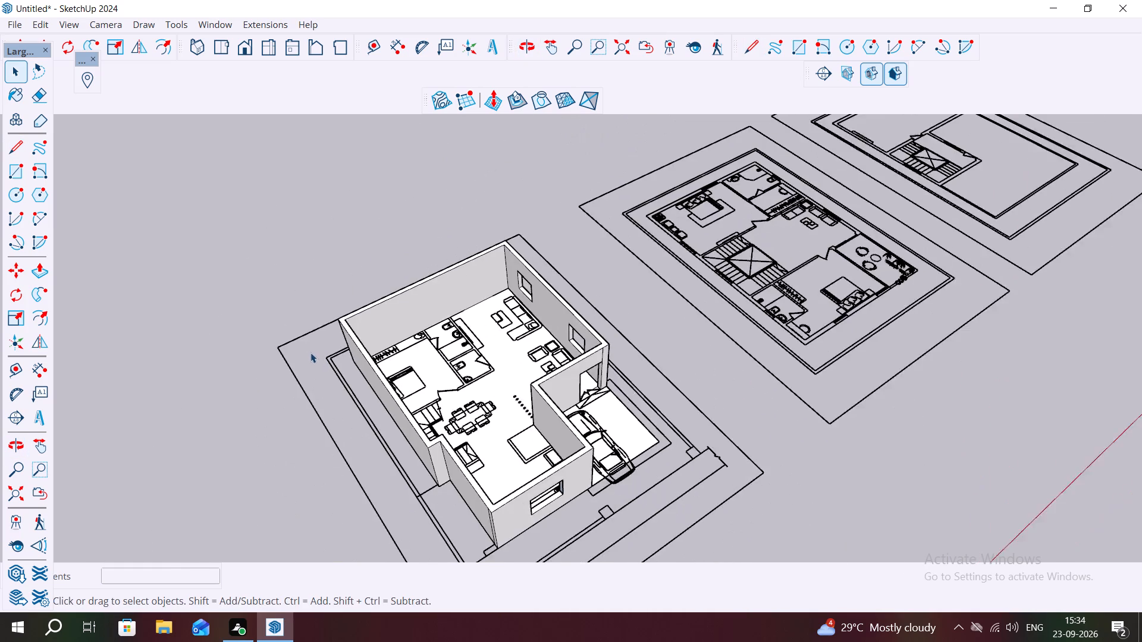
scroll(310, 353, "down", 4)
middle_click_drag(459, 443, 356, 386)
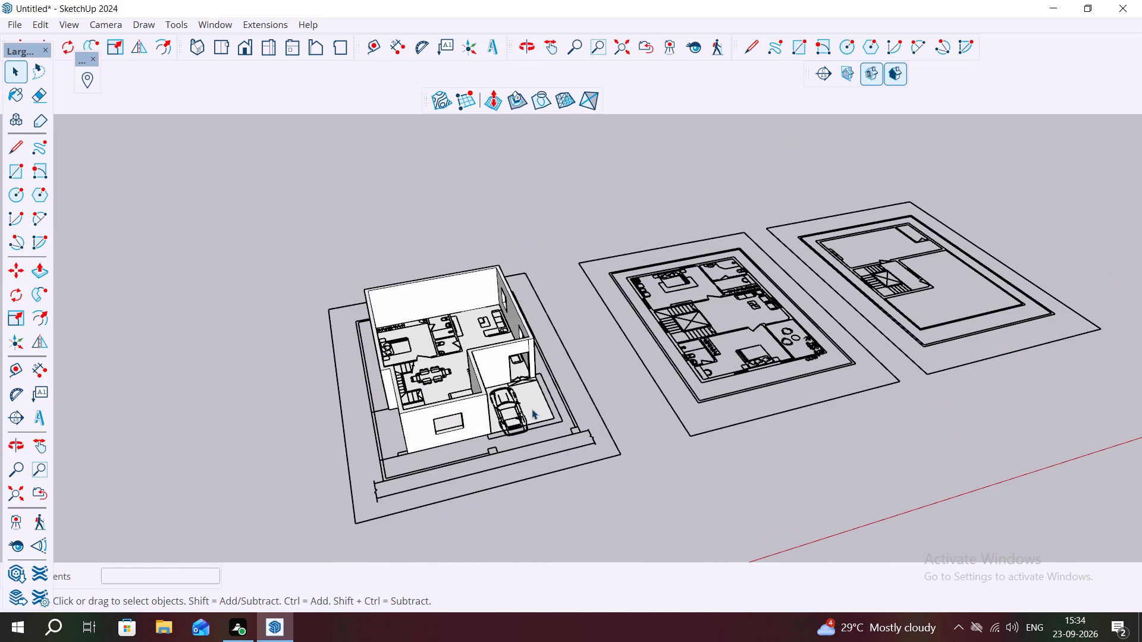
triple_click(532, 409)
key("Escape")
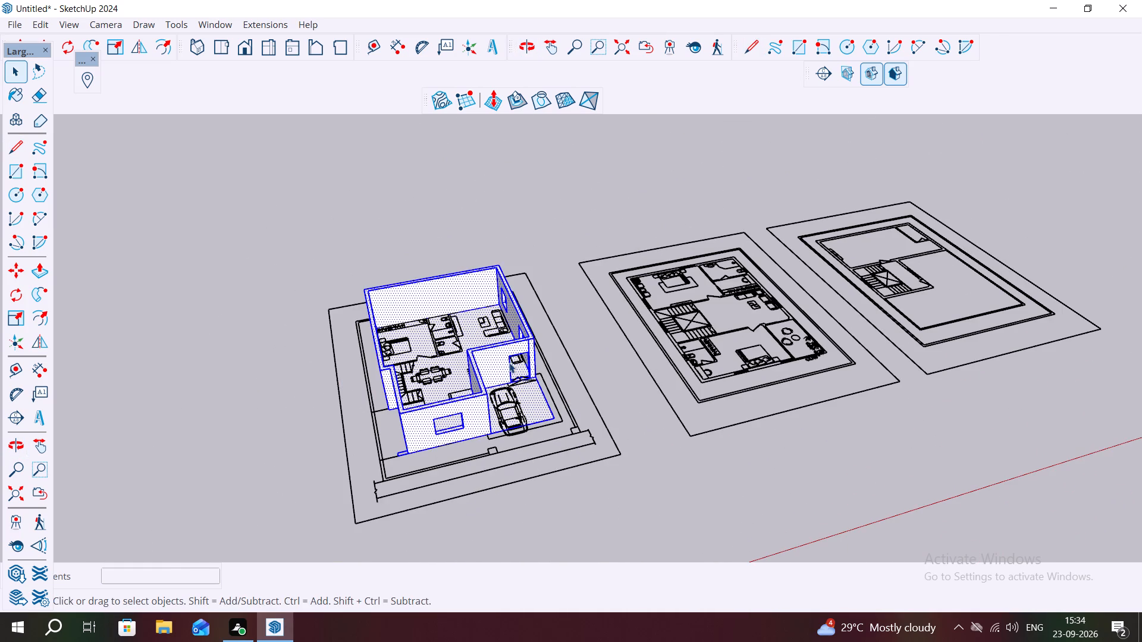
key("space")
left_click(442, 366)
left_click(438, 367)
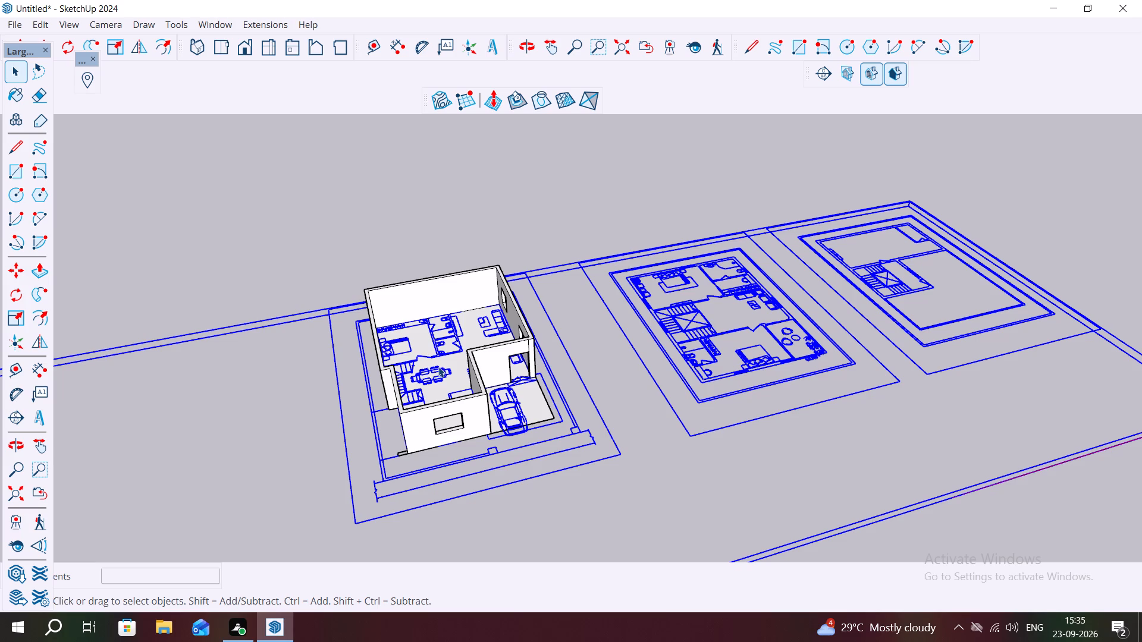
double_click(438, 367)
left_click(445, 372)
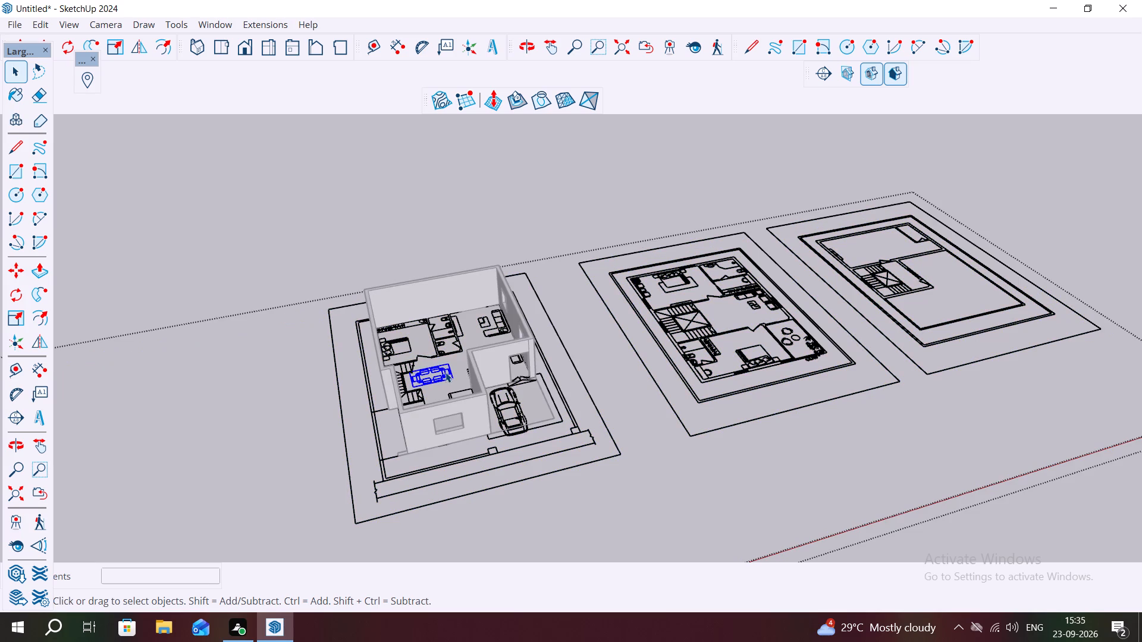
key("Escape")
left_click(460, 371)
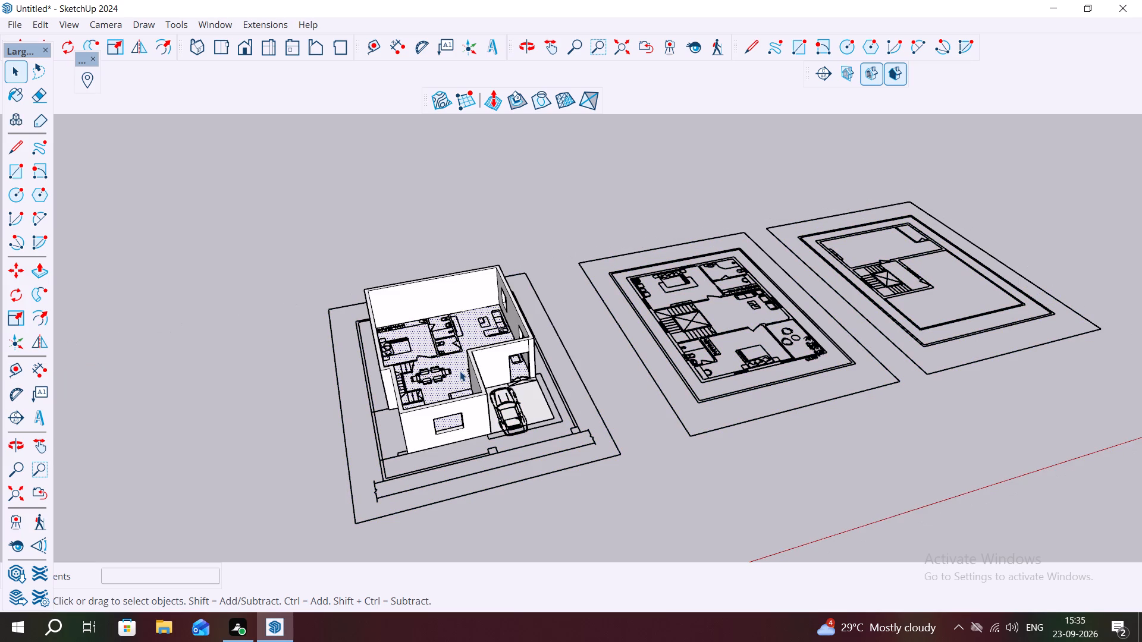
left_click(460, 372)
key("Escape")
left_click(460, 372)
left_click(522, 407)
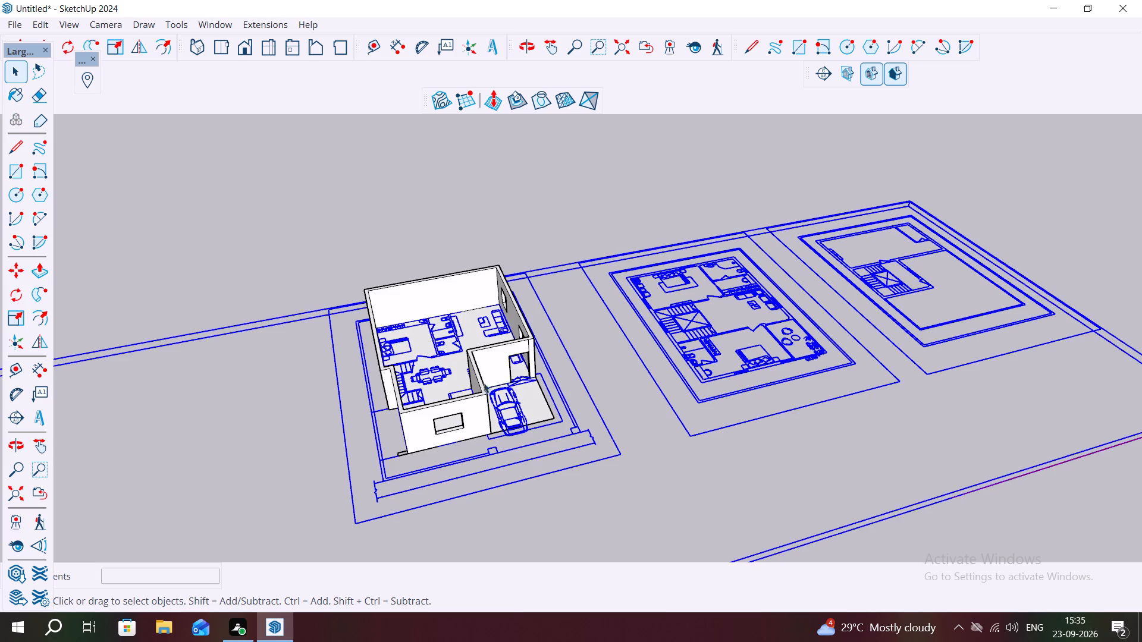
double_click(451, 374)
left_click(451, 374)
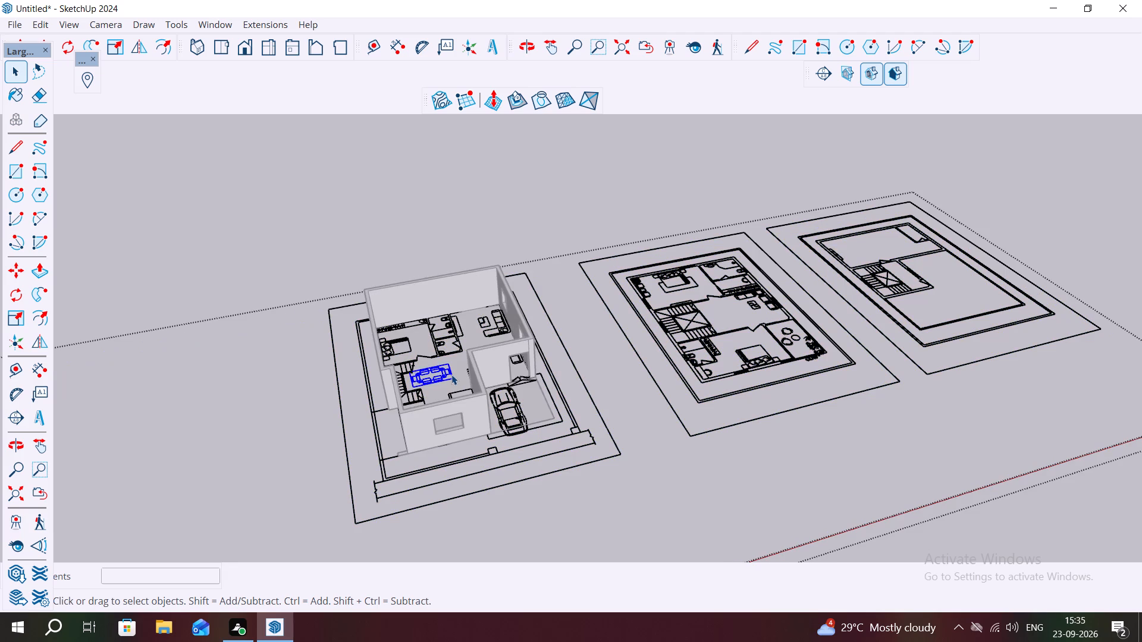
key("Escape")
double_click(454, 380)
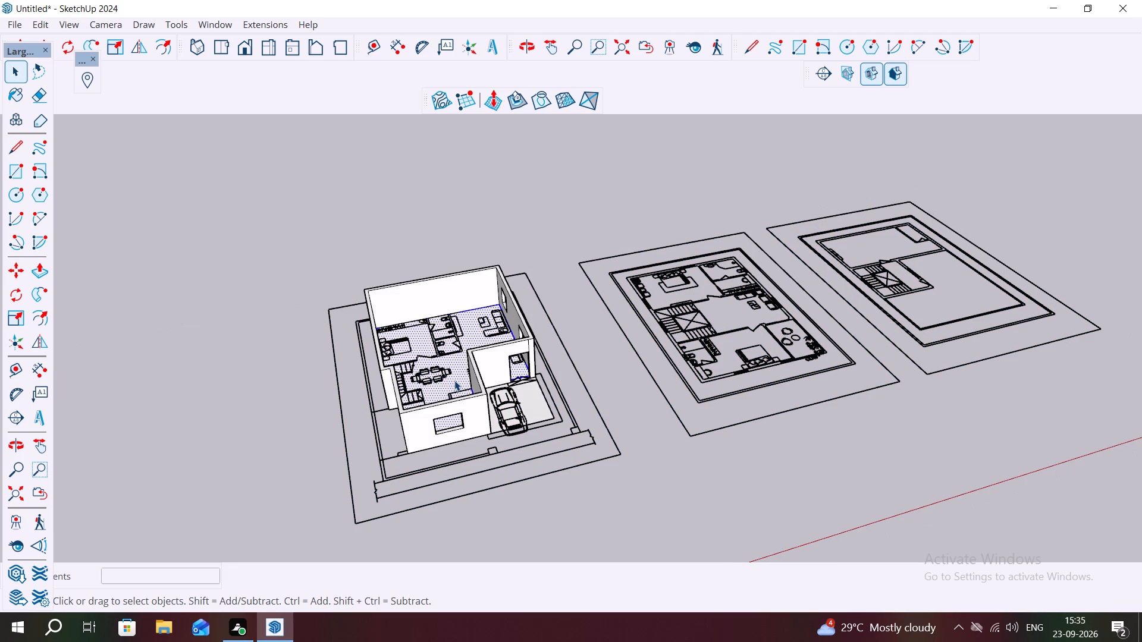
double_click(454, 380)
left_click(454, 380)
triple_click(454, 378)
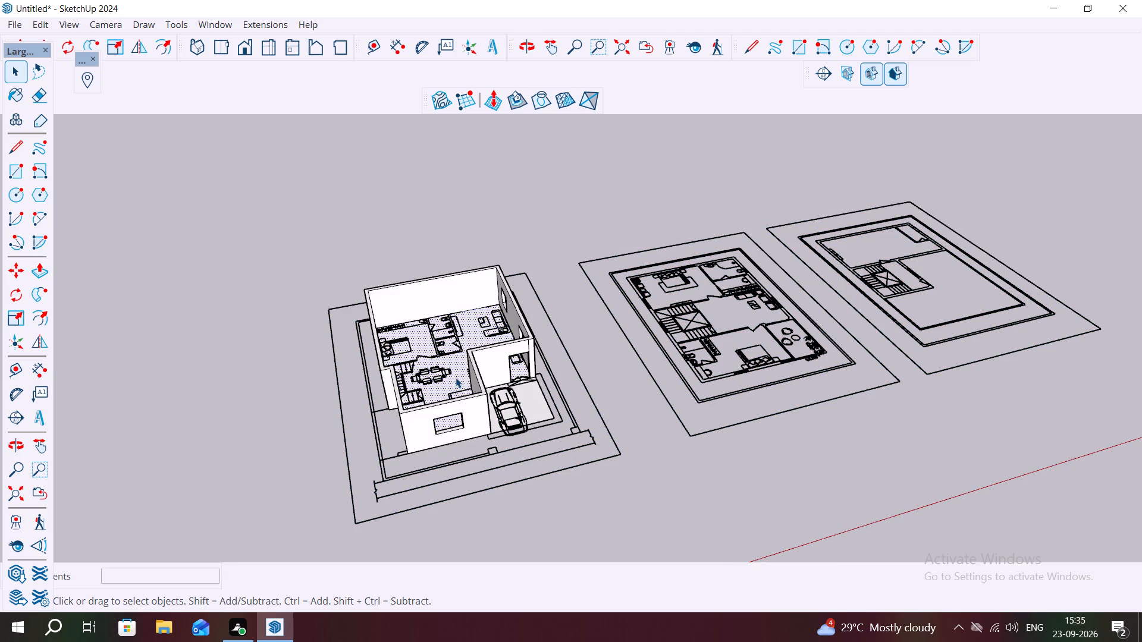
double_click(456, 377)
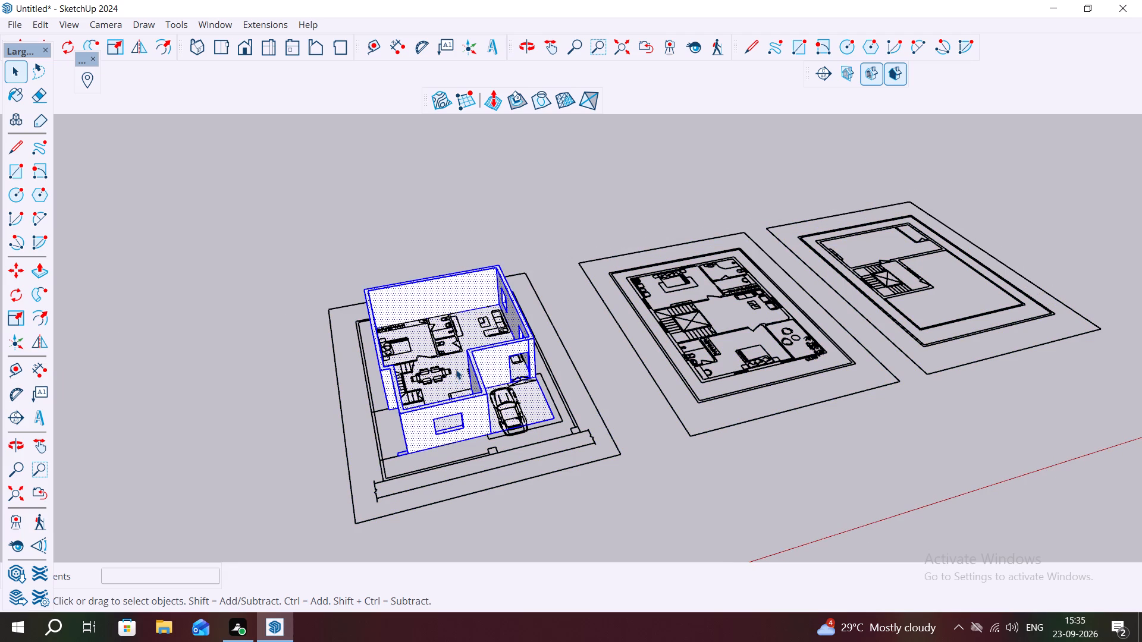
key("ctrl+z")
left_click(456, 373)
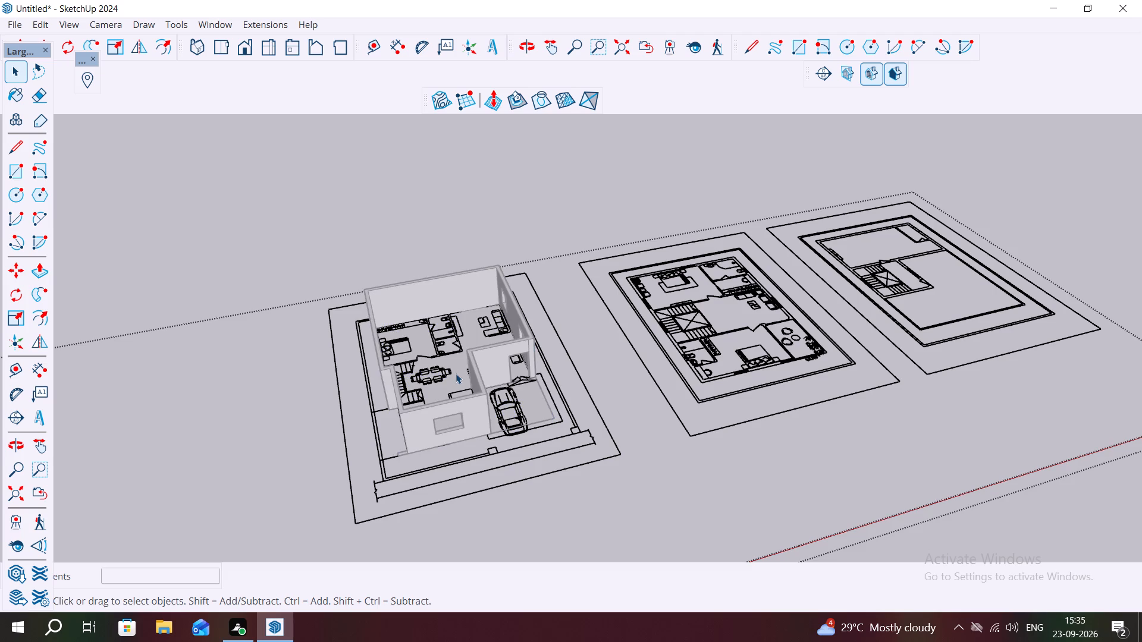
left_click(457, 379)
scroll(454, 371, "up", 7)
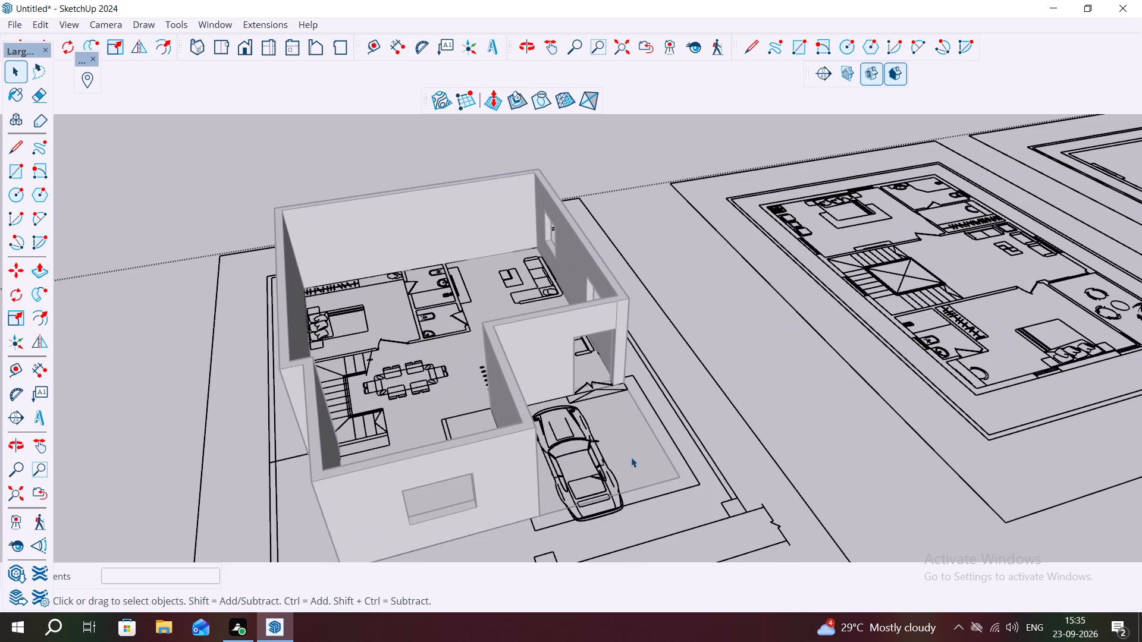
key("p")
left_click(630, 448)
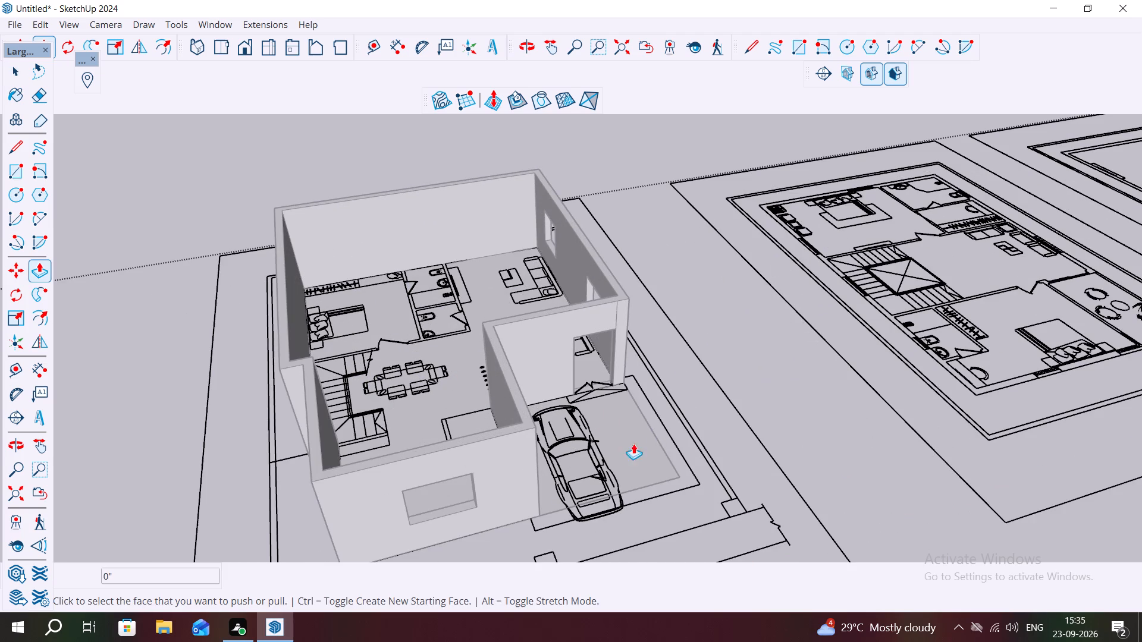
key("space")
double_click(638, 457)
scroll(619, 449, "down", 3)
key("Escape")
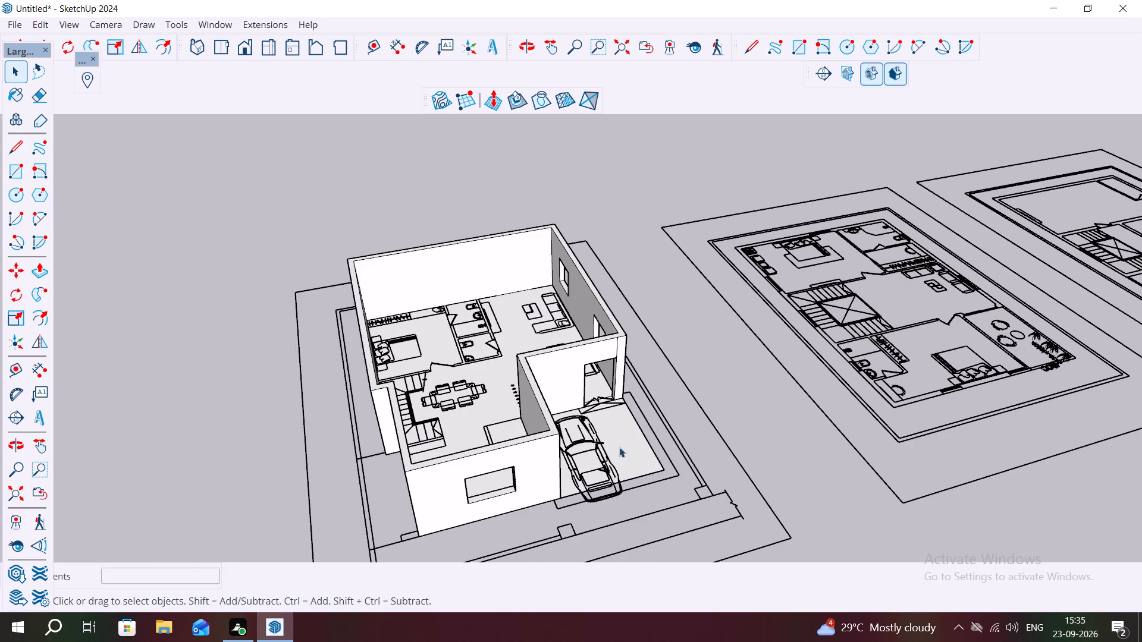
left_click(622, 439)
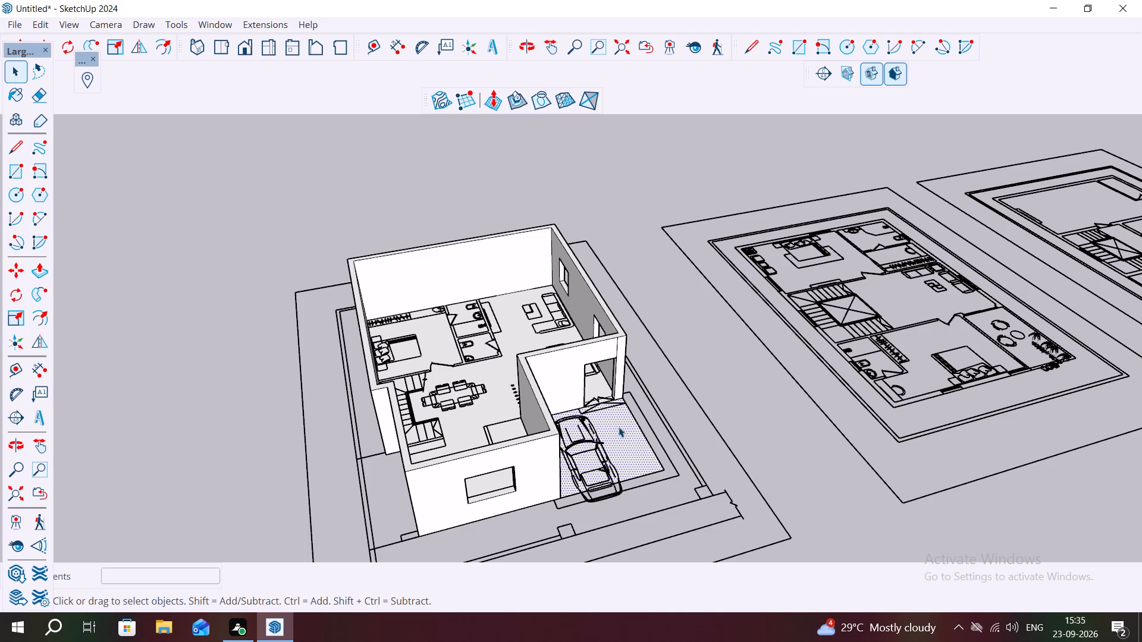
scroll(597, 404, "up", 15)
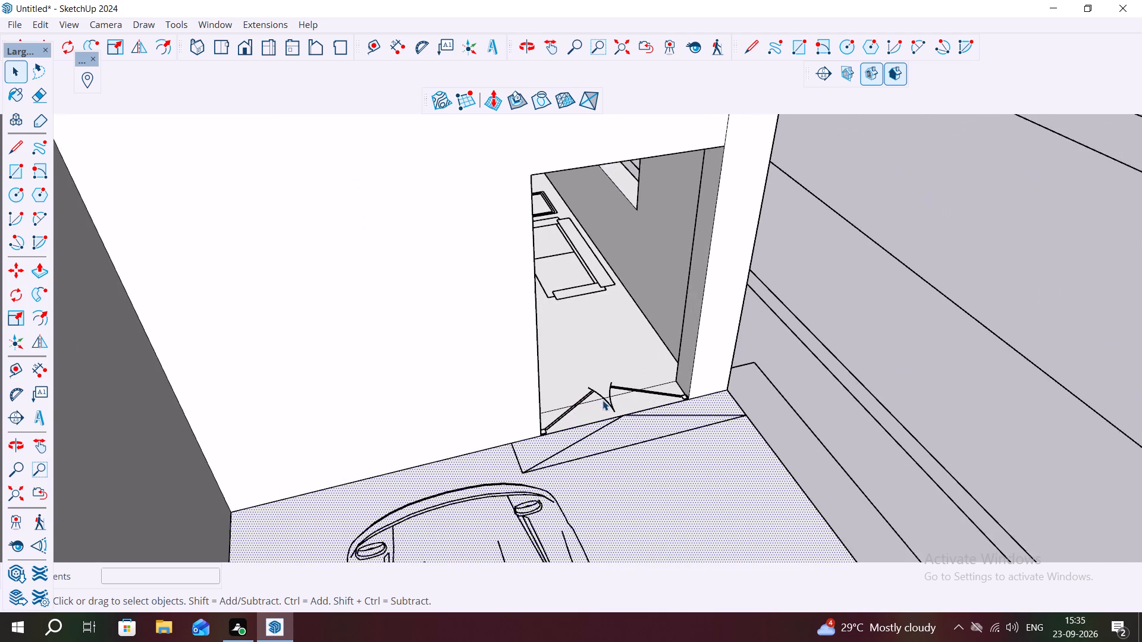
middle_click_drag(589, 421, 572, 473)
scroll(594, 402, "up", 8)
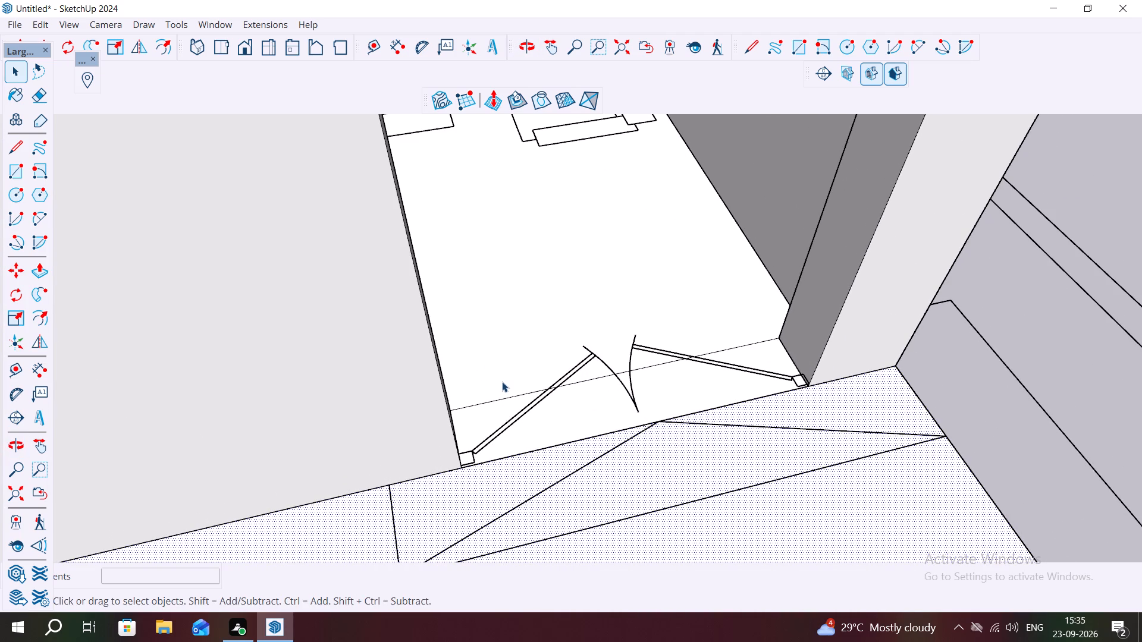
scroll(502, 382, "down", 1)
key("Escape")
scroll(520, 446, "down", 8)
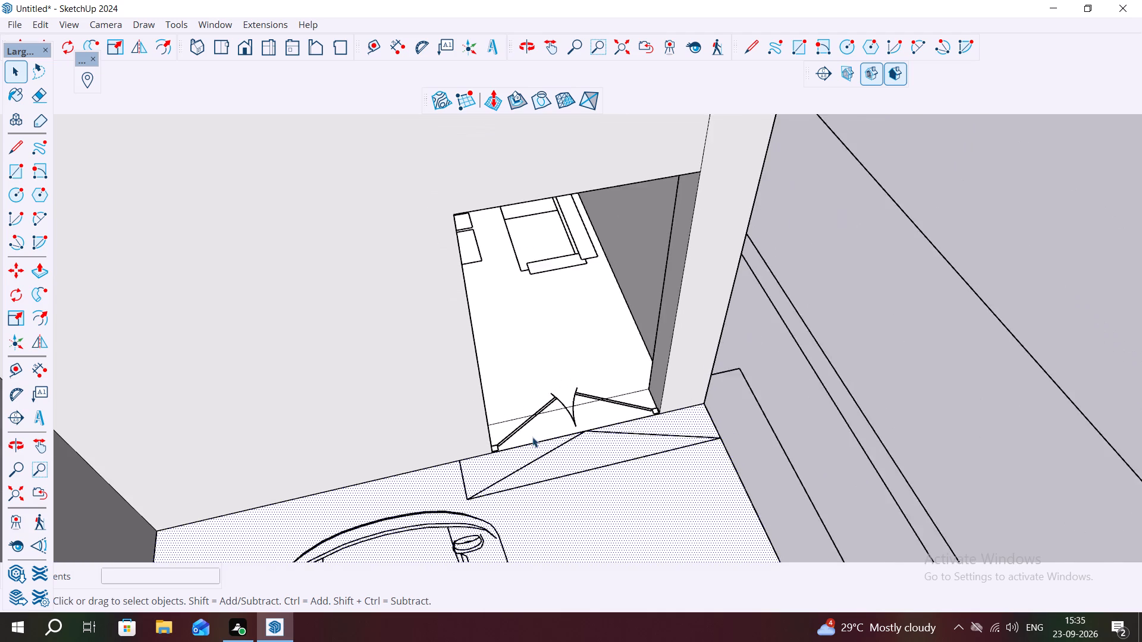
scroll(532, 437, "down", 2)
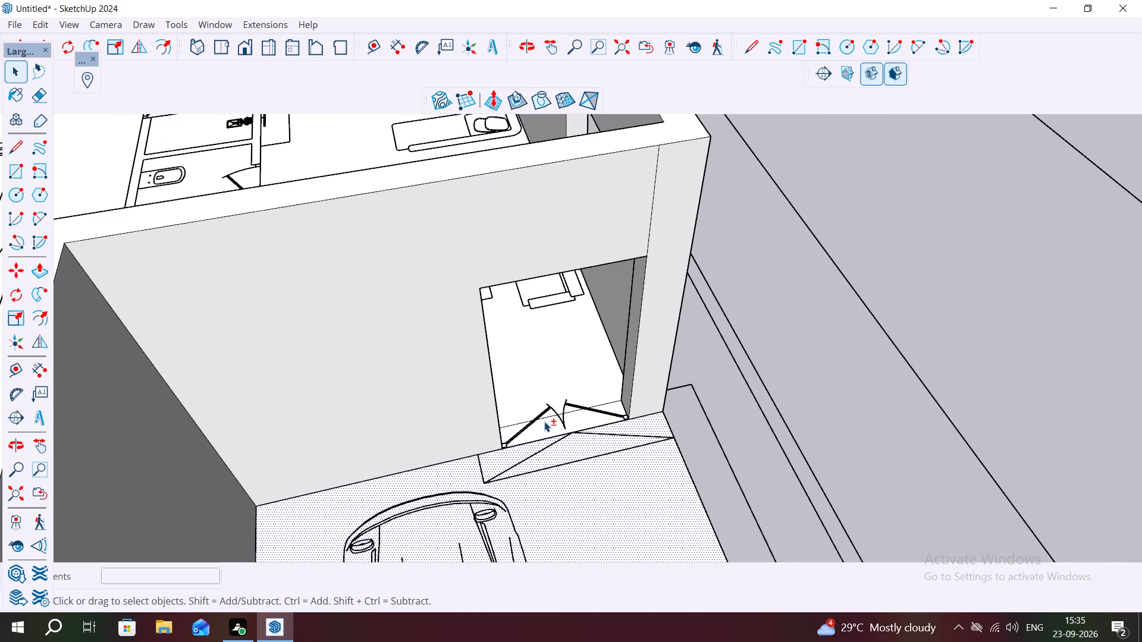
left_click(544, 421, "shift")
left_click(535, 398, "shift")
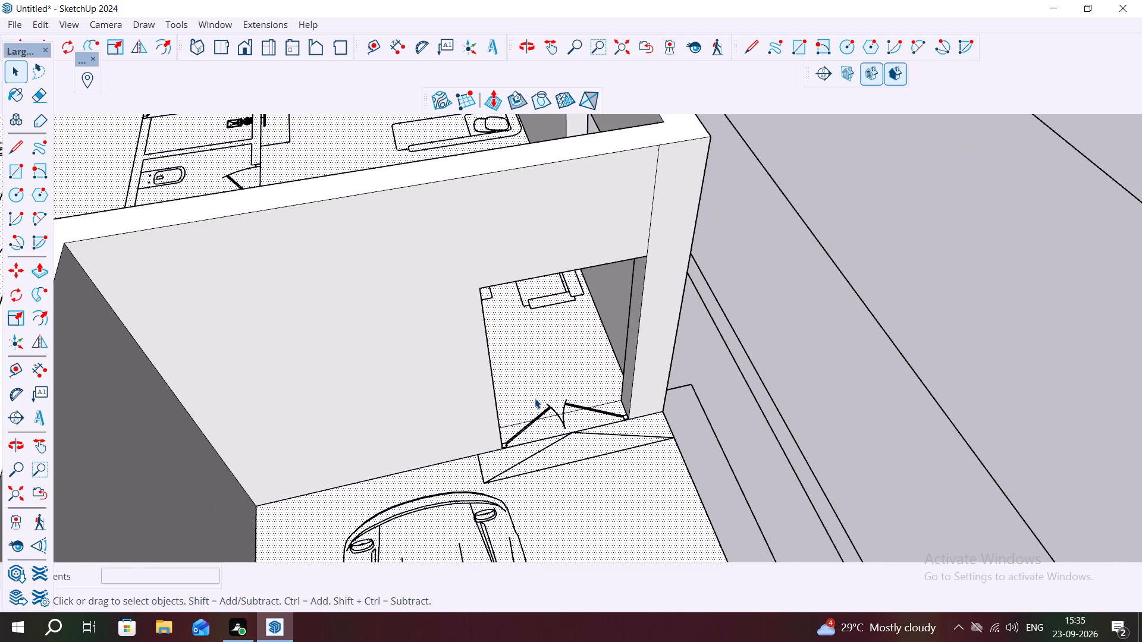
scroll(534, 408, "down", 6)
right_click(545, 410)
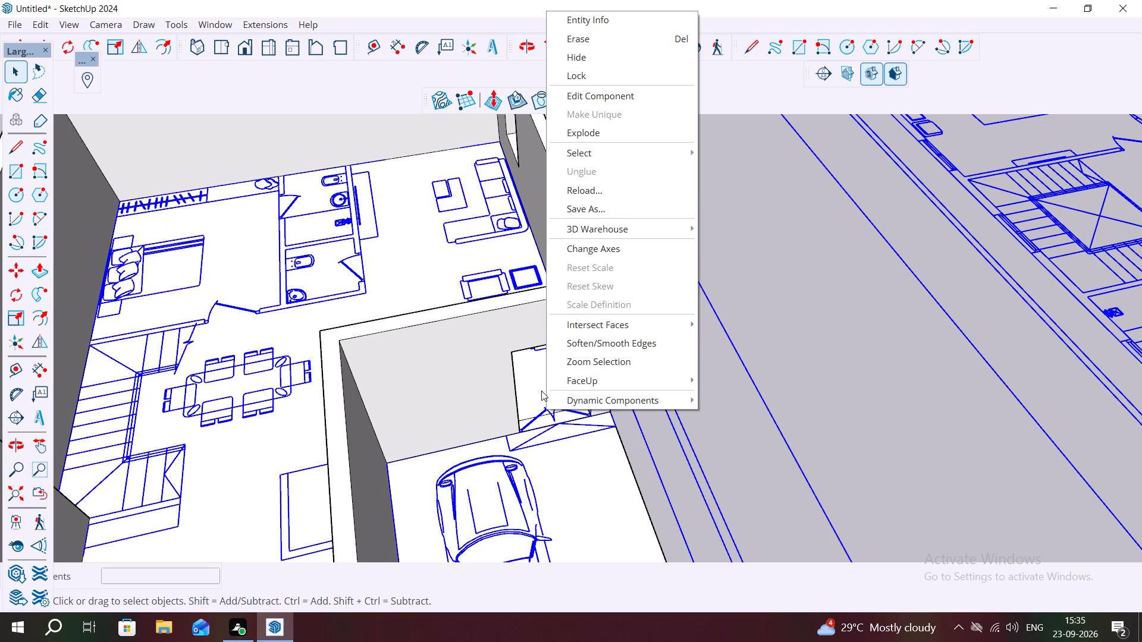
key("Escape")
Push/Pull the car porch floor face 6" downward to give the porch a slab thickness.
key("p")
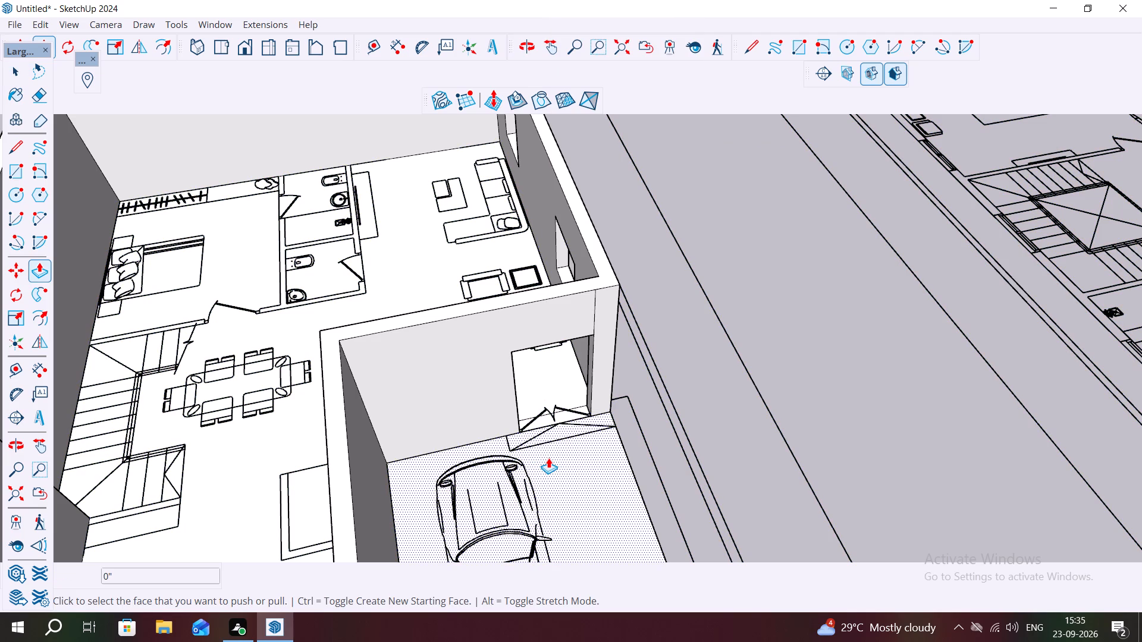
left_click(548, 457)
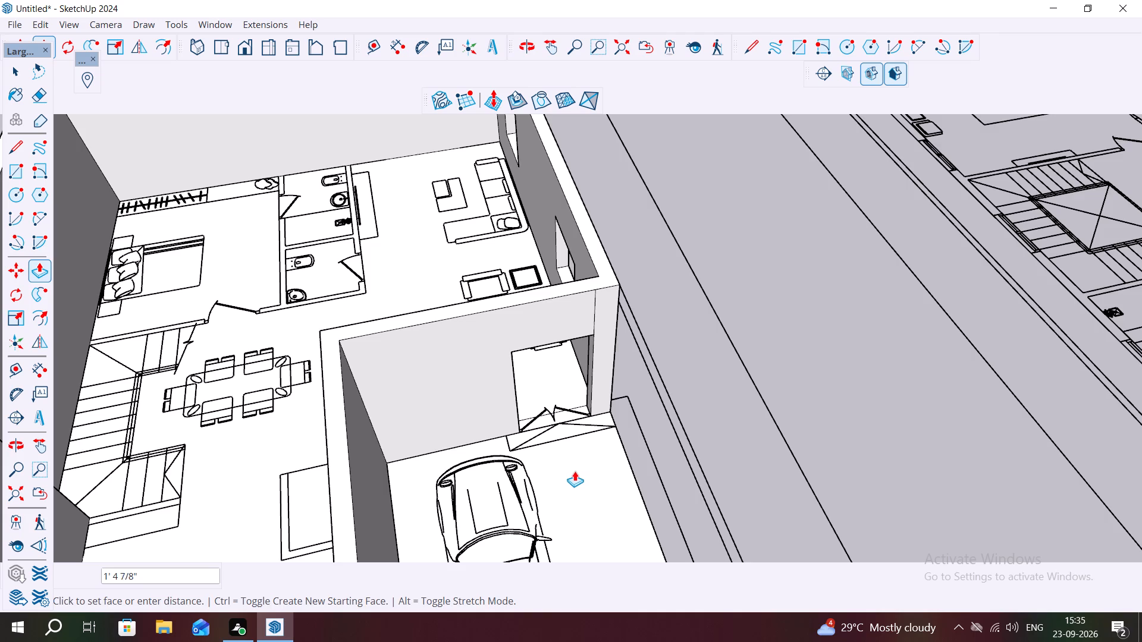
middle_click_drag(575, 471, 471, 328)
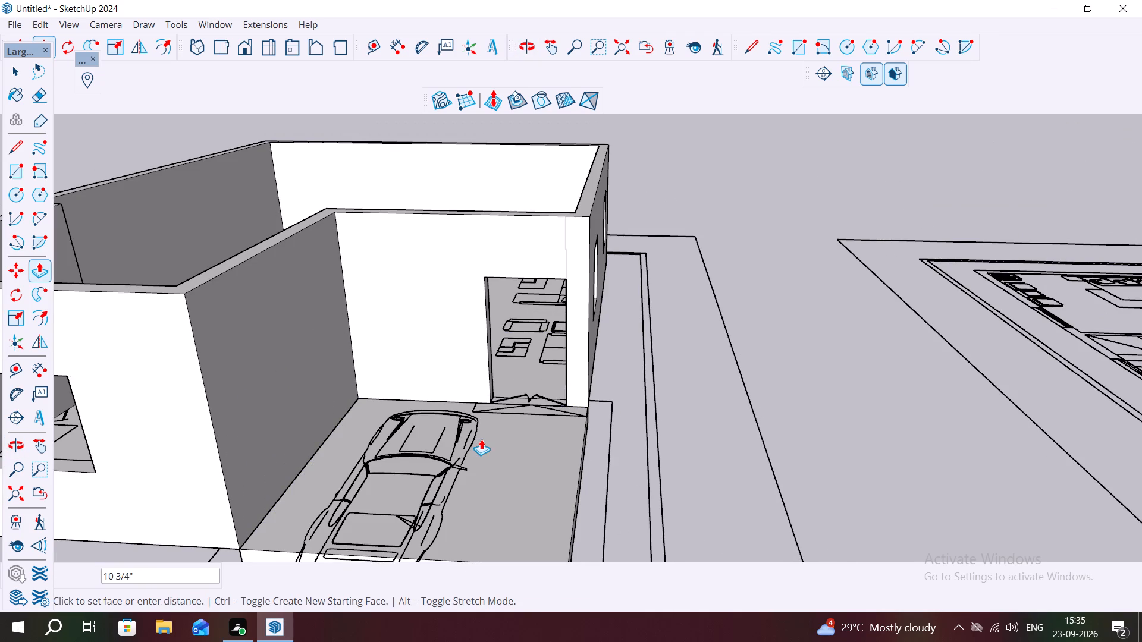
middle_click_drag(481, 439, 486, 330)
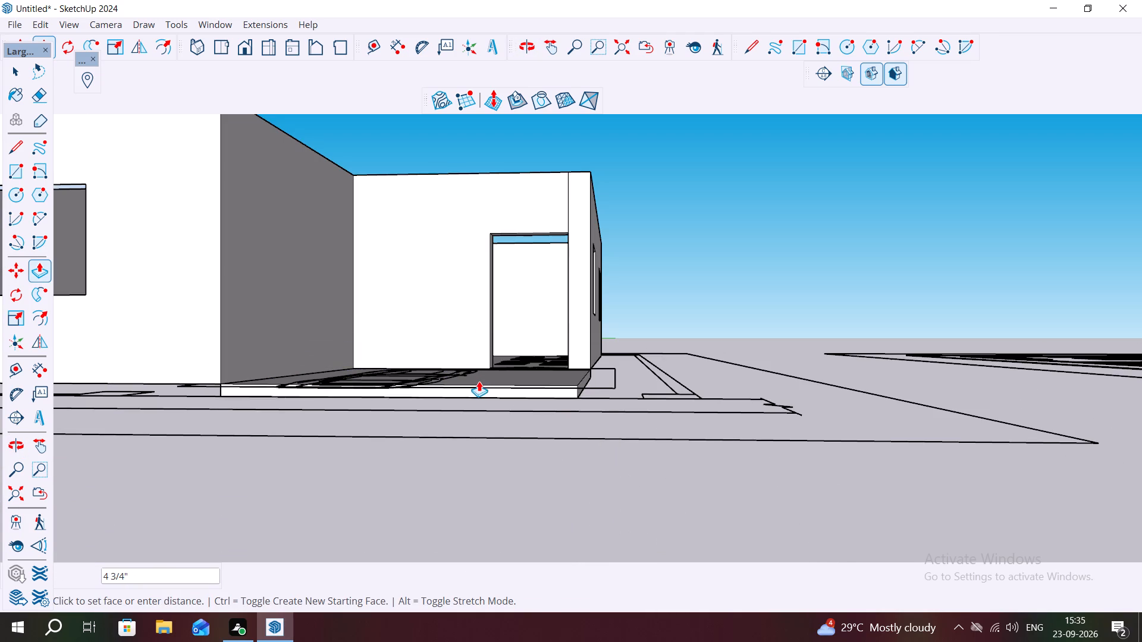
type("6\"")
key("Return")
Extrude the interior floor face downward by the same 6" as the porch slab.
middle_click_drag(457, 357, 531, 480)
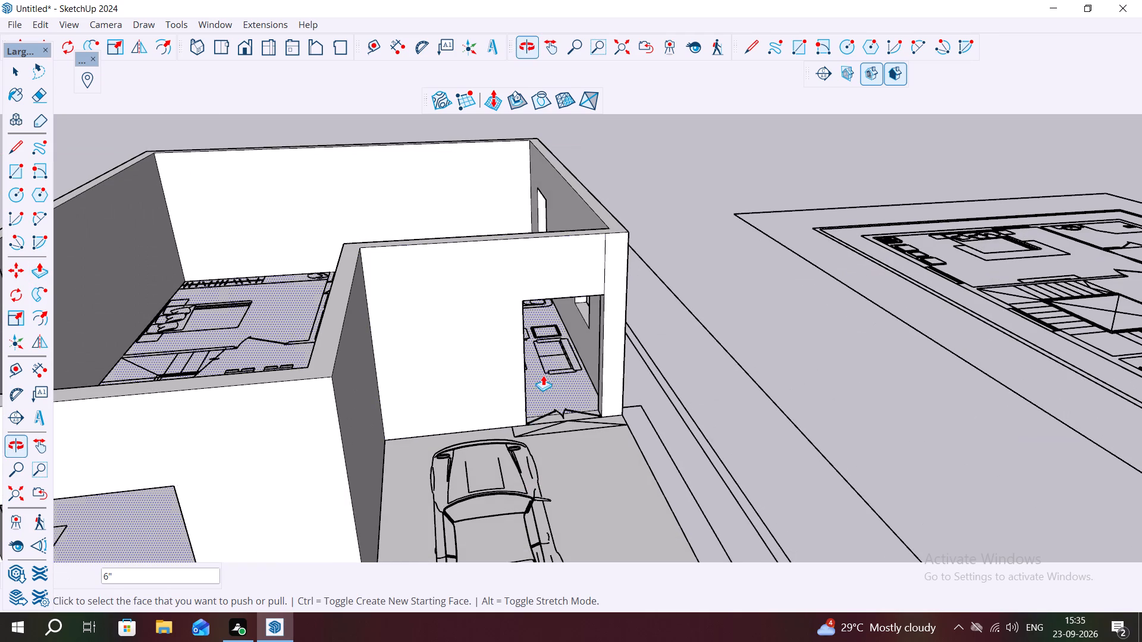
double_click(553, 376)
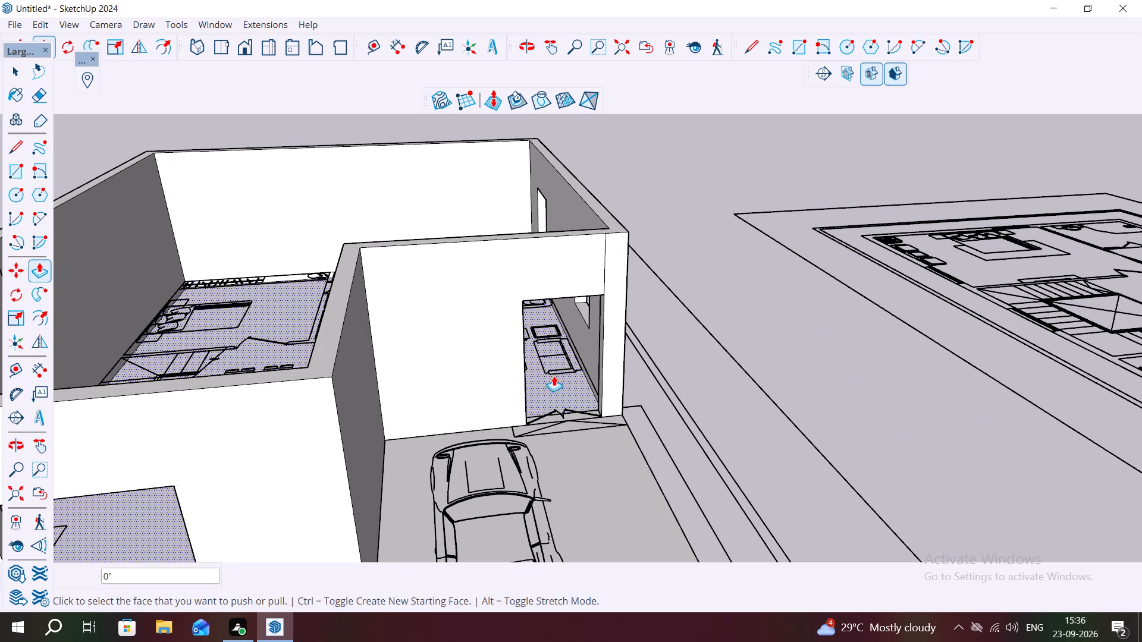
scroll(566, 396, "up", 15)
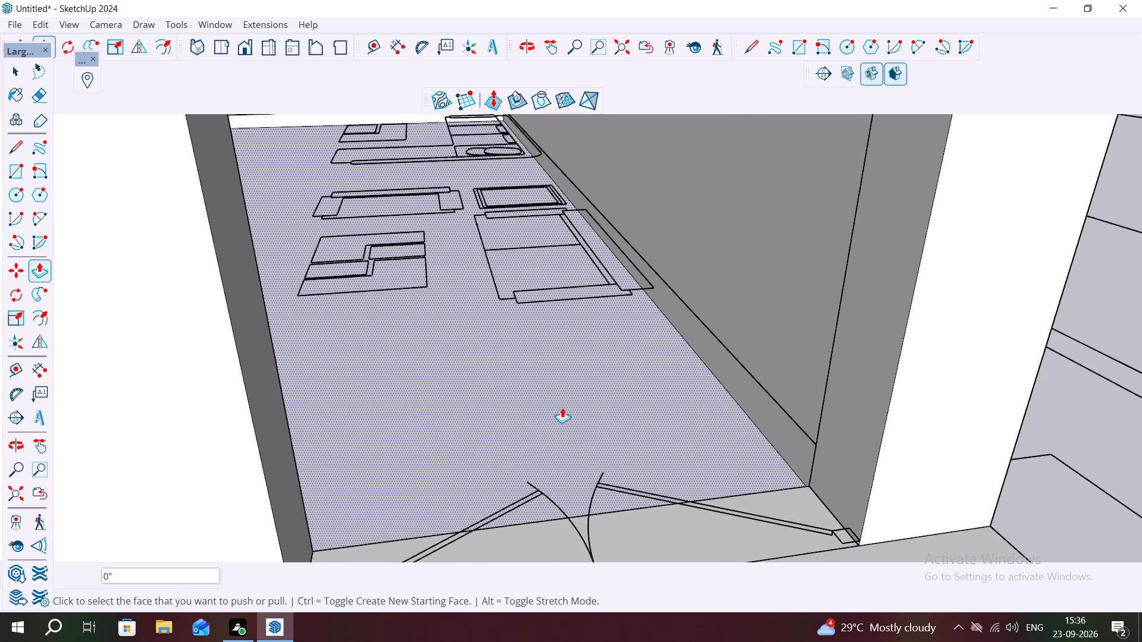
scroll(556, 392, "down", 12)
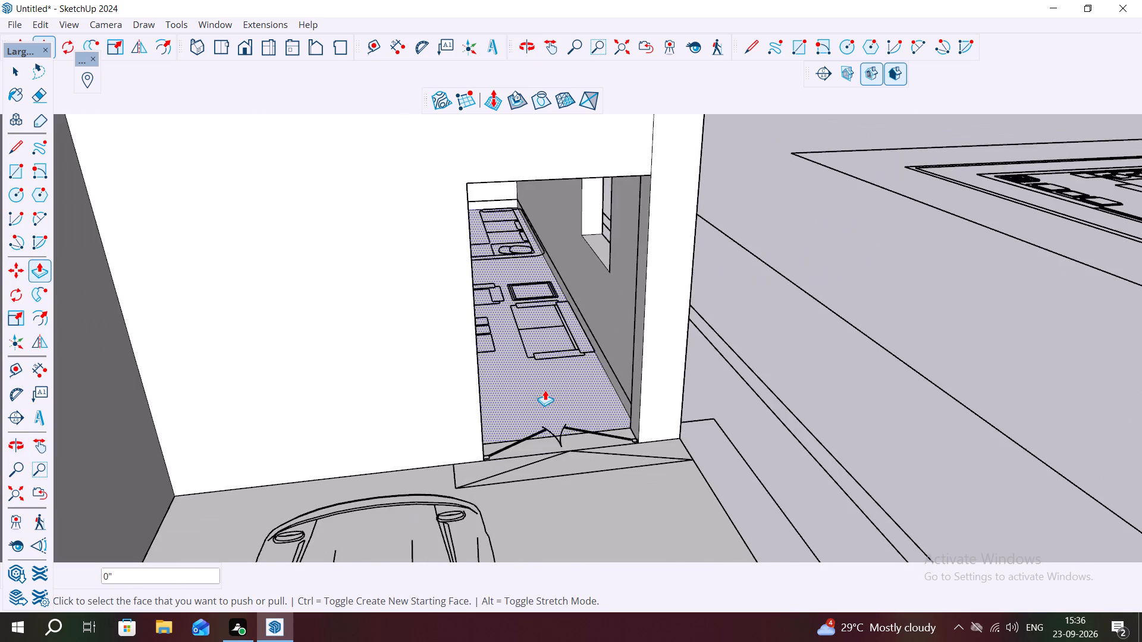
scroll(545, 390, "down", 6)
middle_click_drag(597, 465, 446, 301)
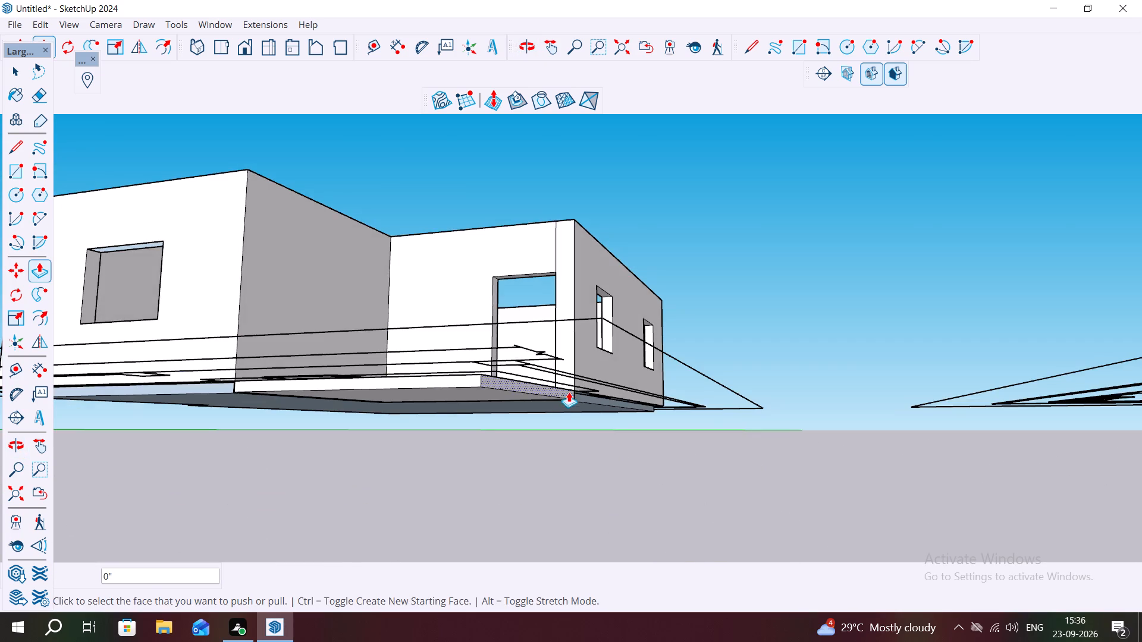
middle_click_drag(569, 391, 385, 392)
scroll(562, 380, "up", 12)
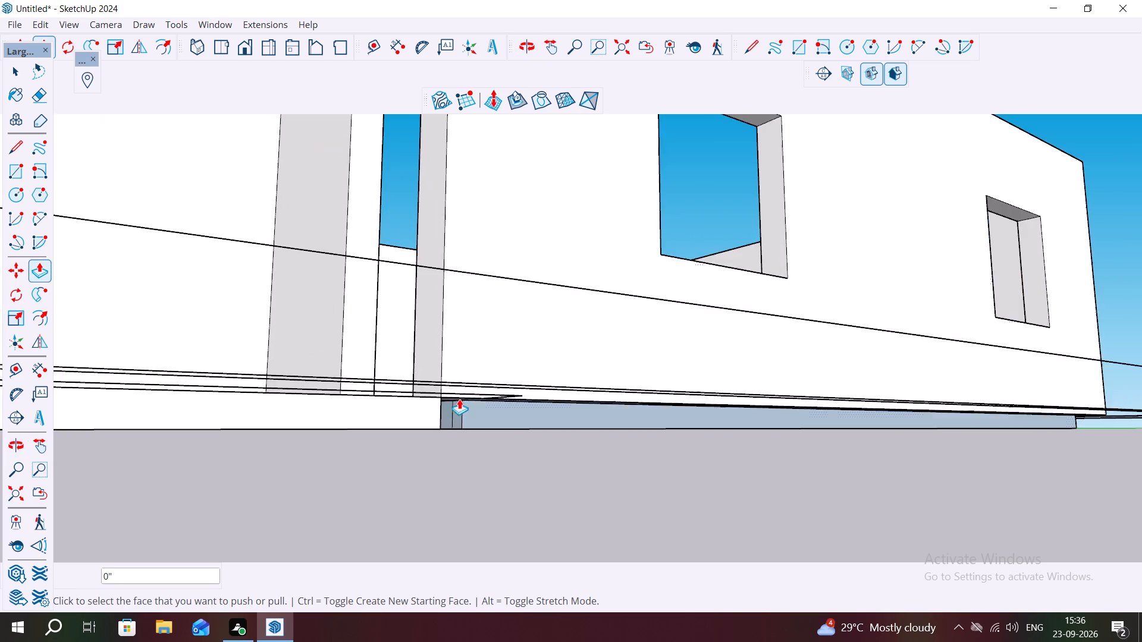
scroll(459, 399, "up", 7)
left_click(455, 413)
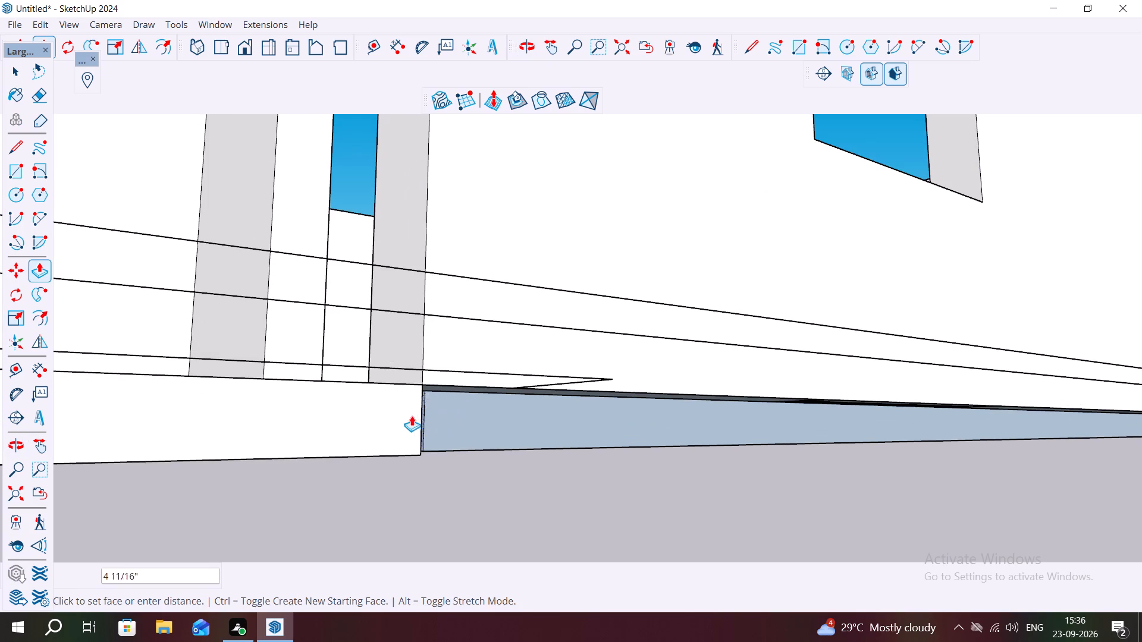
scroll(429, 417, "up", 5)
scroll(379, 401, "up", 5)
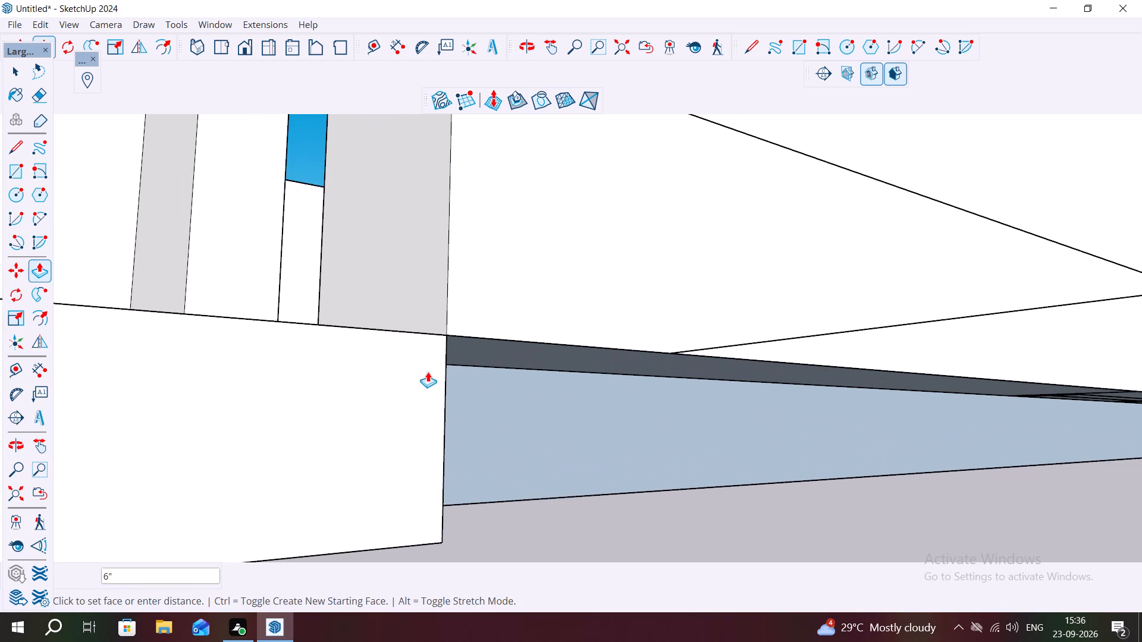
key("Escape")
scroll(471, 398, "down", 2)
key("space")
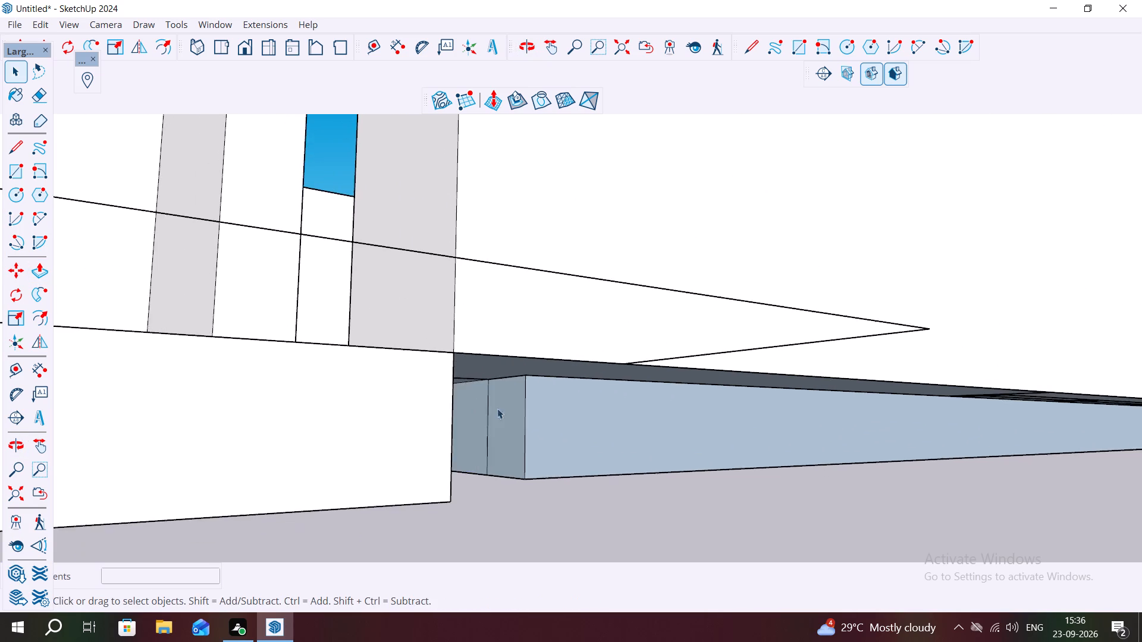
Examine the underside of the floor slabs, the porch edge and the ground floor from above.
scroll(504, 414, "down", 8)
middle_click_drag(557, 426, 520, 278)
scroll(567, 388, "down", 6)
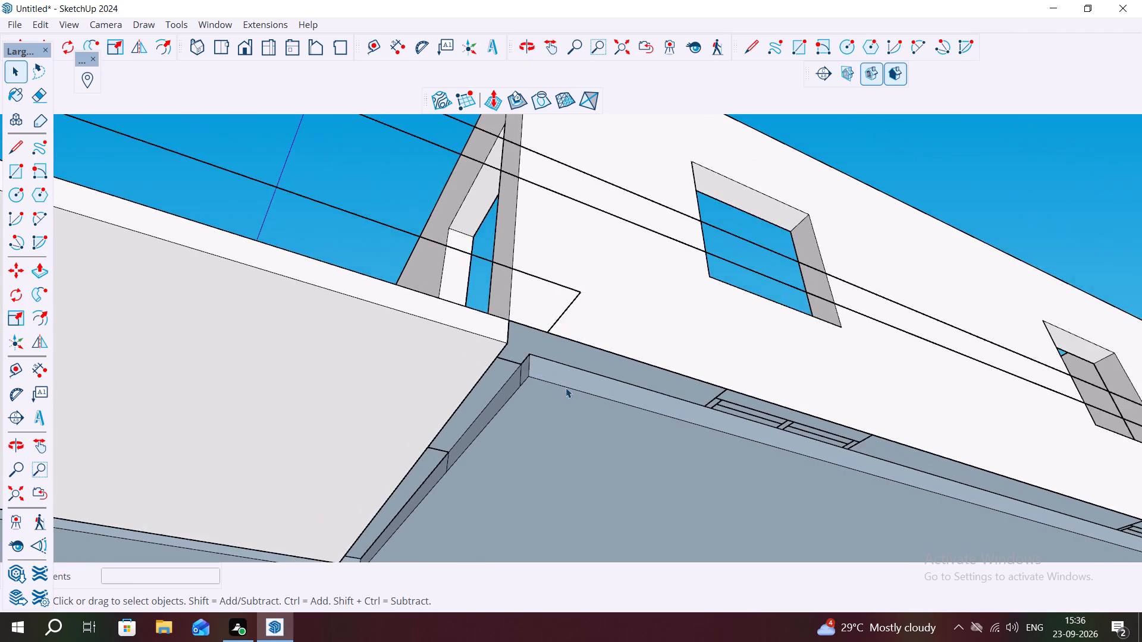
scroll(566, 388, "down", 15)
middle_click_drag(459, 402, 463, 409)
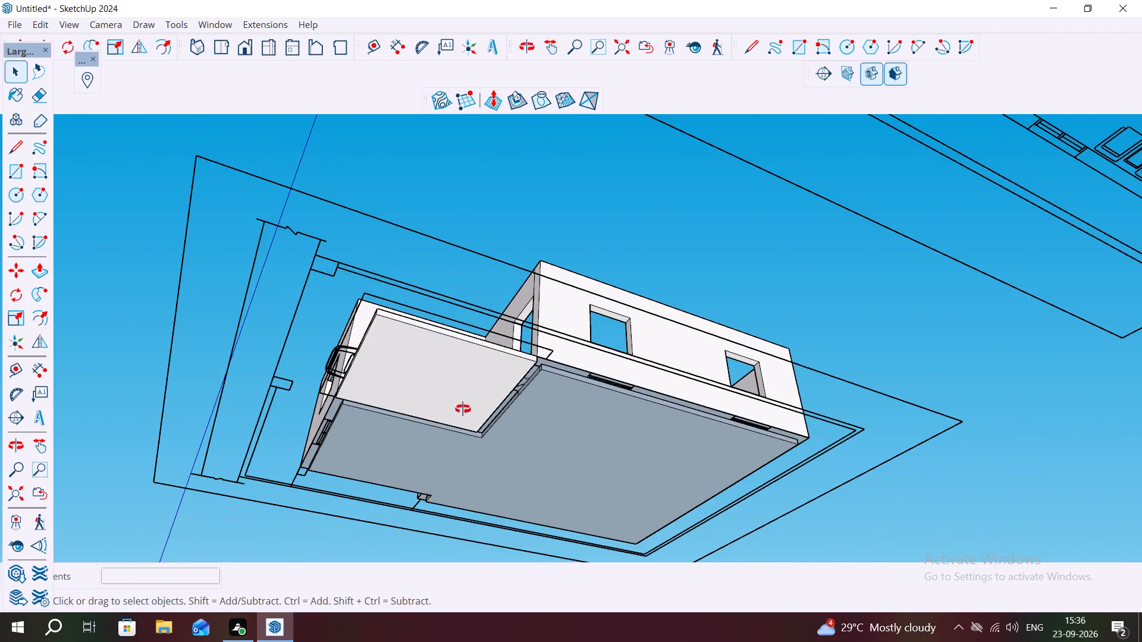
middle_click_drag(463, 409, 669, 485)
middle_click_drag(476, 398, 528, 524)
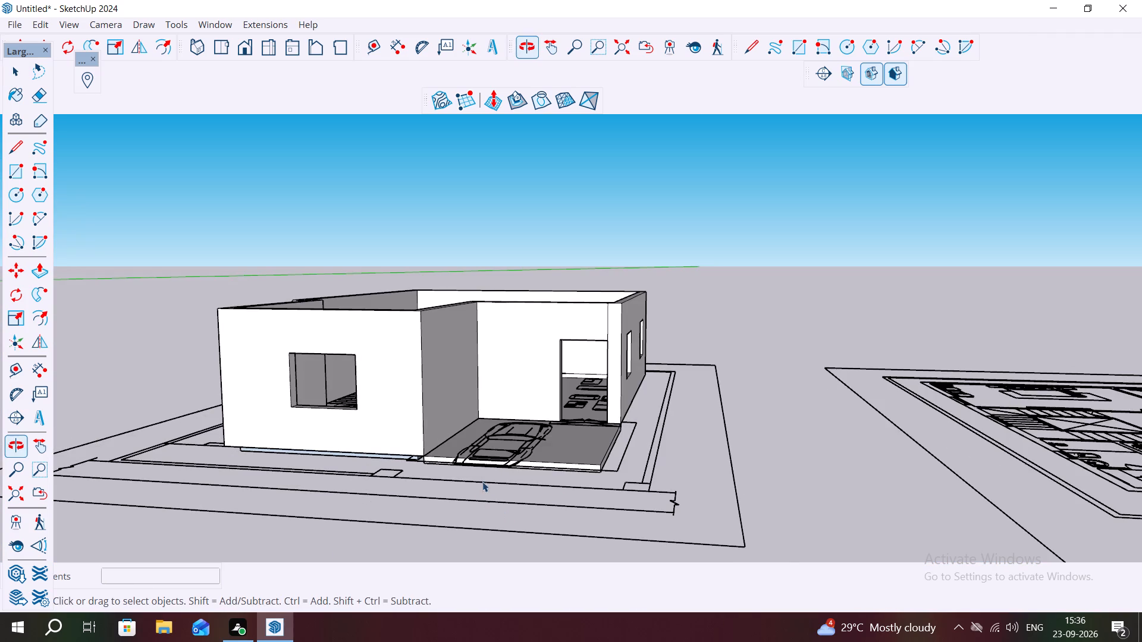
scroll(478, 462, "up", 1)
key("Escape")
key("space")
middle_click_drag(453, 441, 488, 489)
left_click(717, 452)
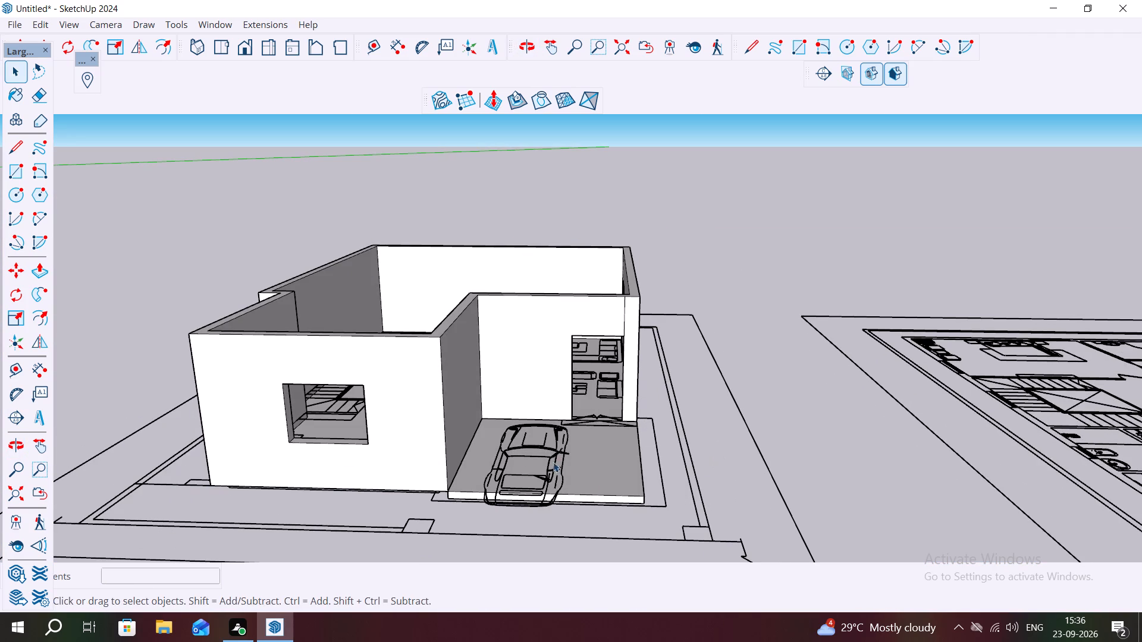
middle_click_drag(522, 465, 522, 560)
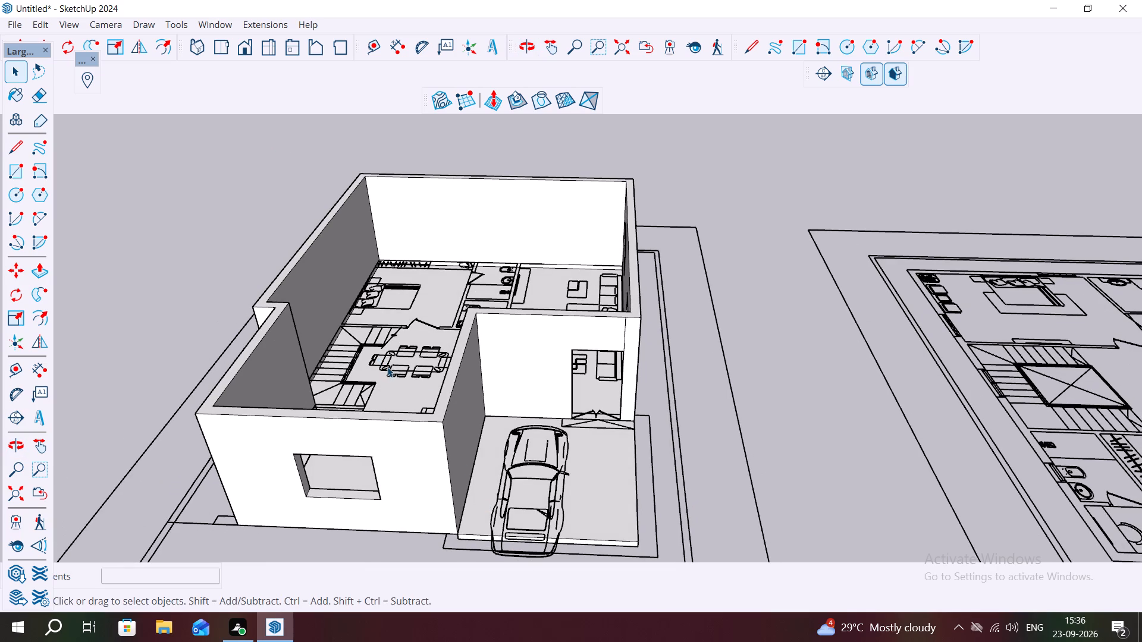
Undo the slab extrusions of the interior floor and the car porch floor.
key("ctrl+z")
key("ctrl+z")
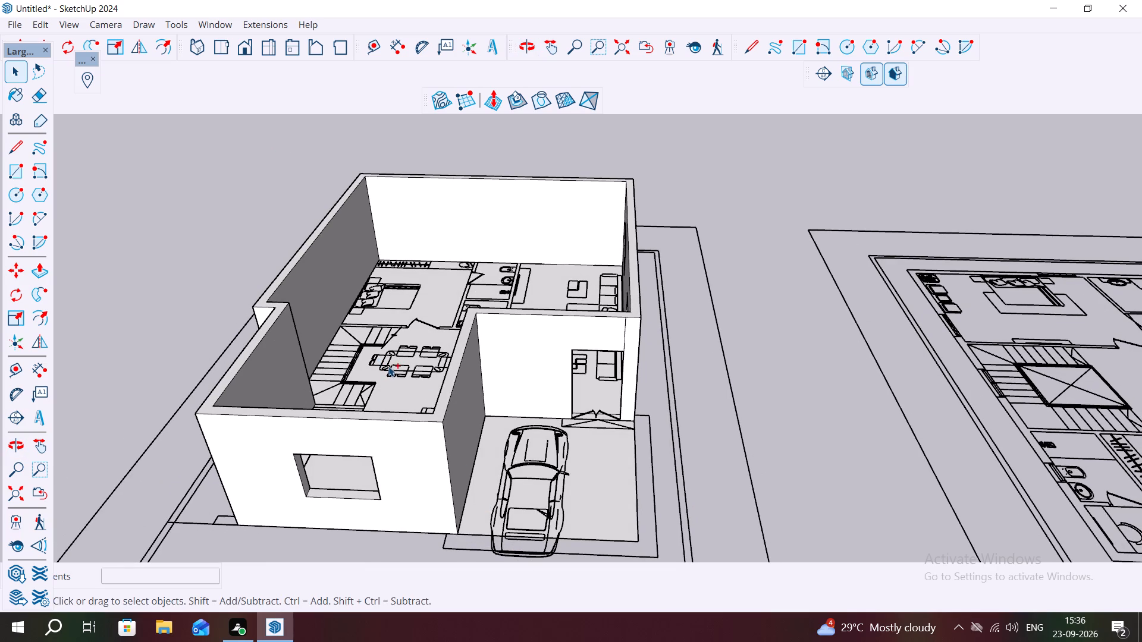
key("ctrl+z")
key("space")
Examine the three floor plans side by side, focusing on the first-floor plan in the middle.
scroll(516, 476, "down", 1)
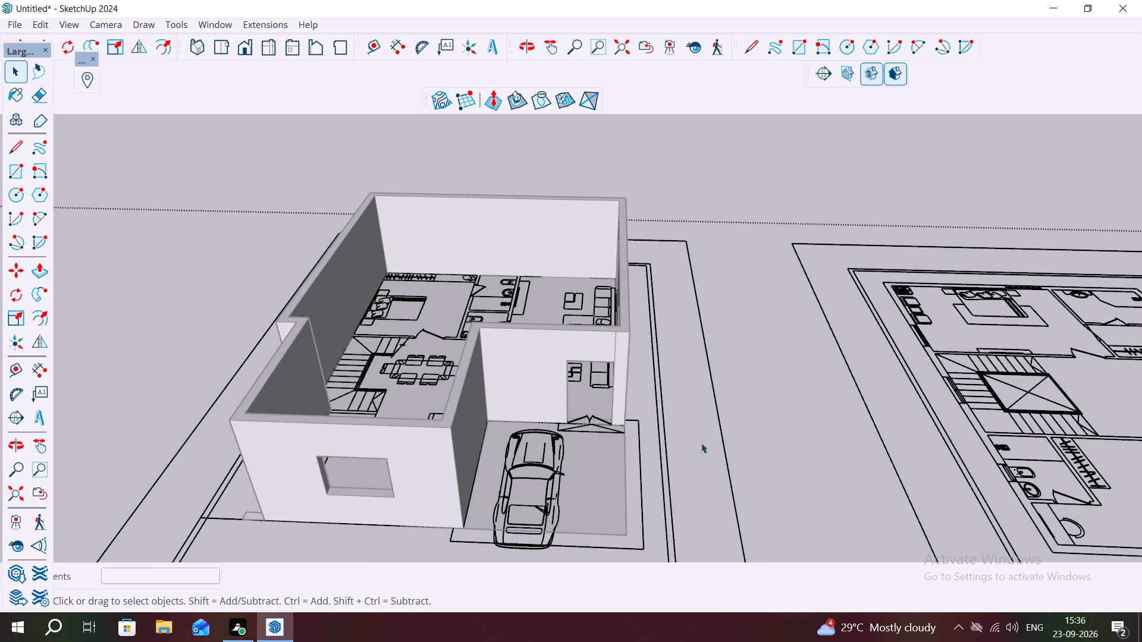
left_click(704, 442)
scroll(650, 443, "down", 3)
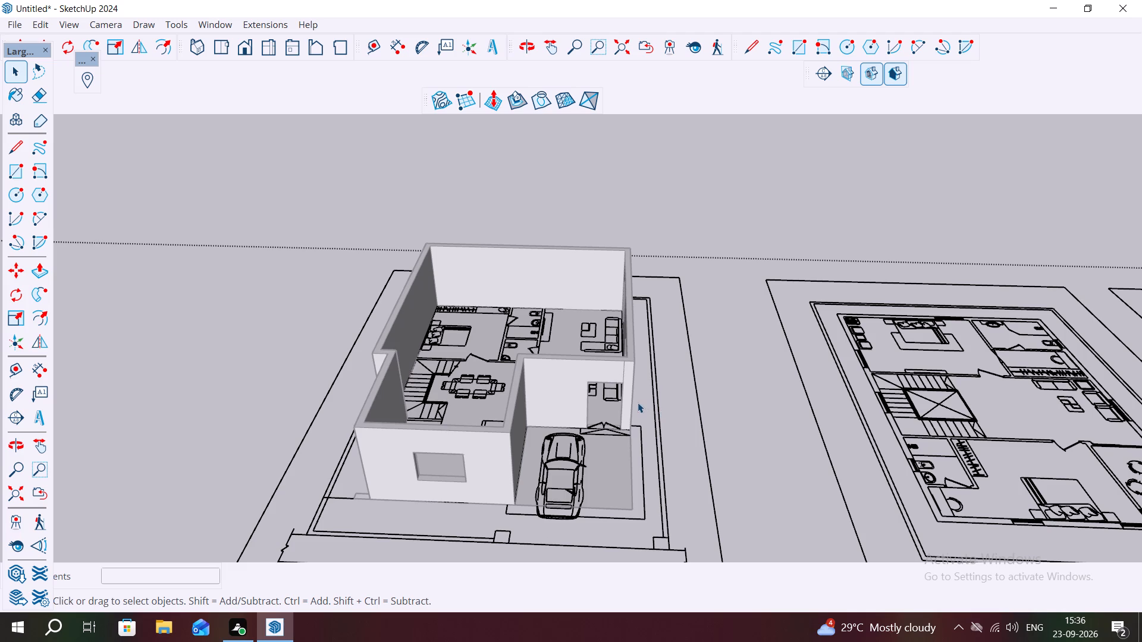
left_click(752, 361)
scroll(195, 323, "down", 10)
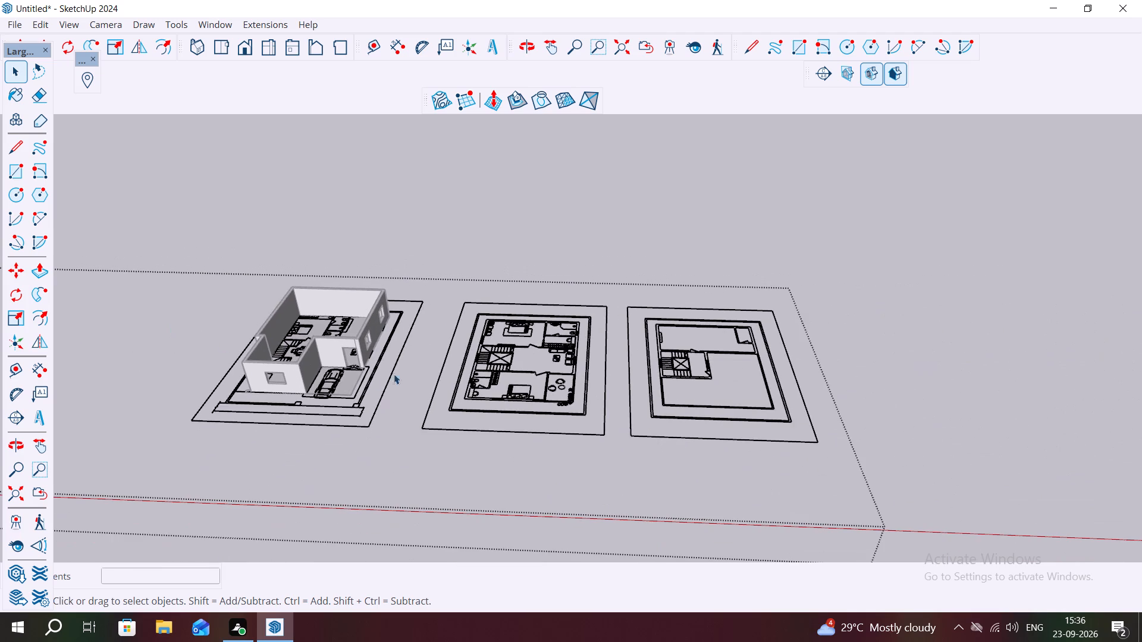
scroll(507, 396, "up", 3)
scroll(560, 398, "up", 6)
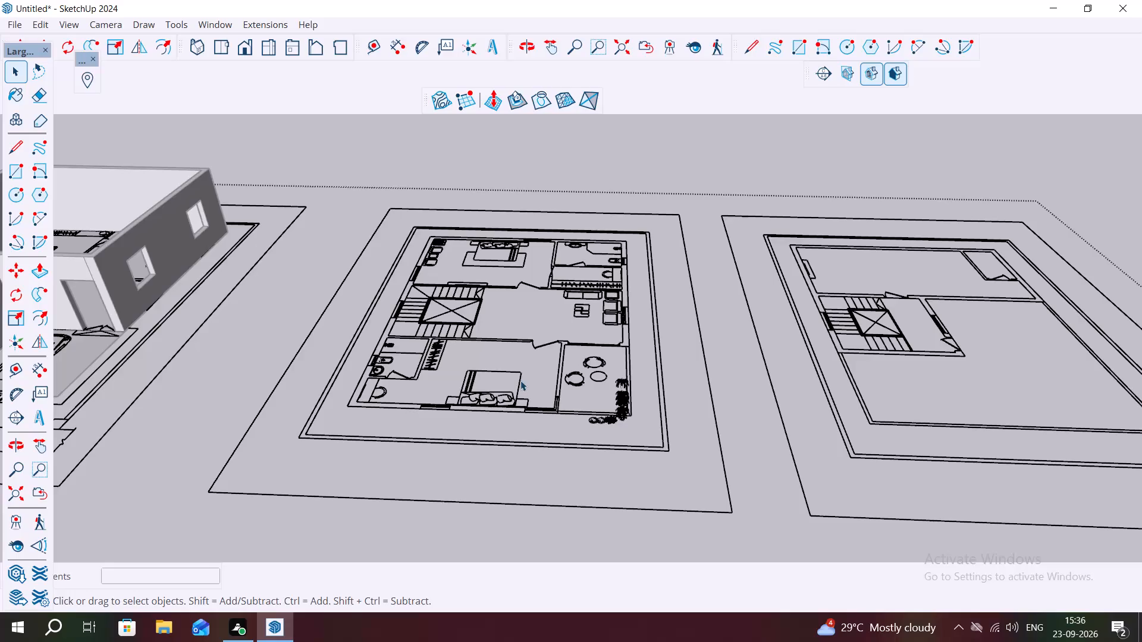
left_click(469, 364)
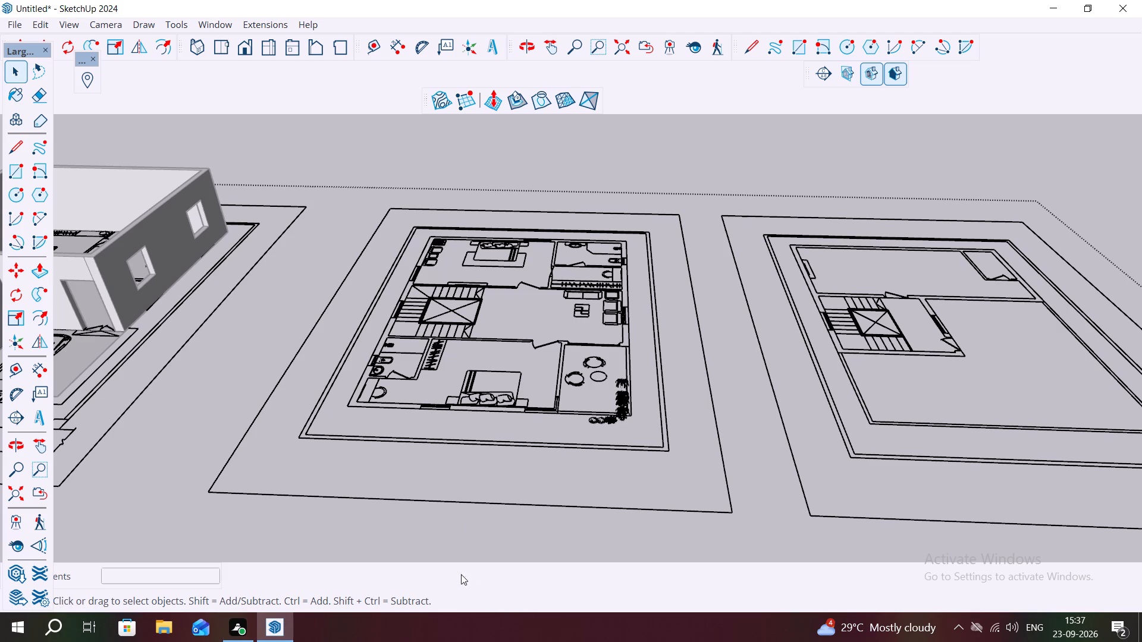
left_click(347, 508)
Exit the group and draw a 9" by 39' 9" rectangle over the first-floor plan's outer wall on the staircase side.
left_click(328, 186)
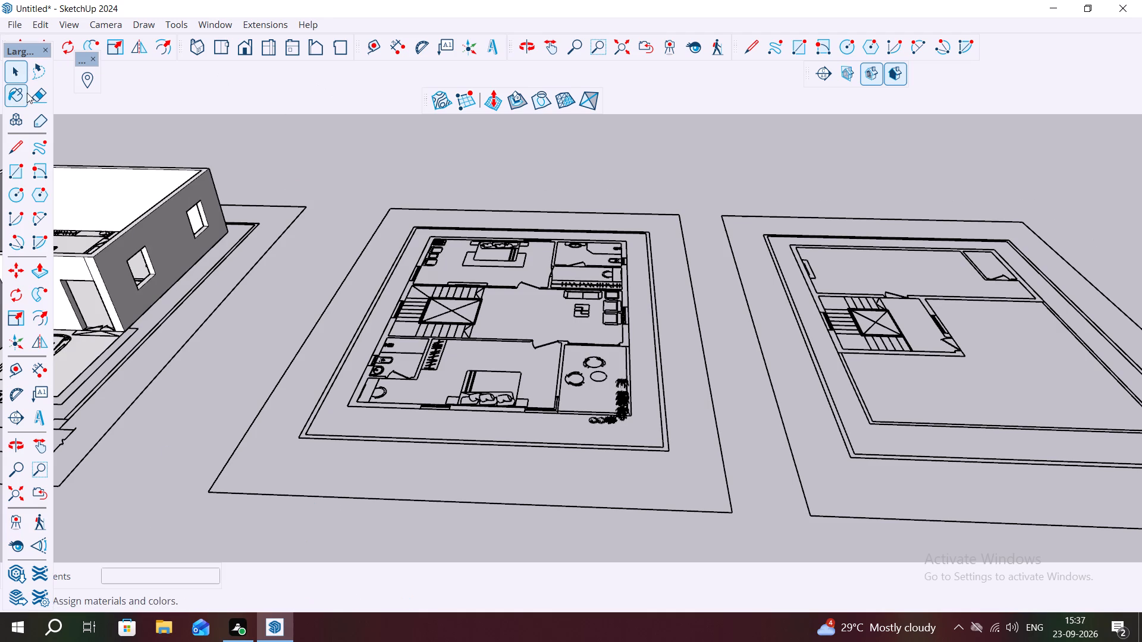
left_click(10, 173)
scroll(419, 180, "up", 2)
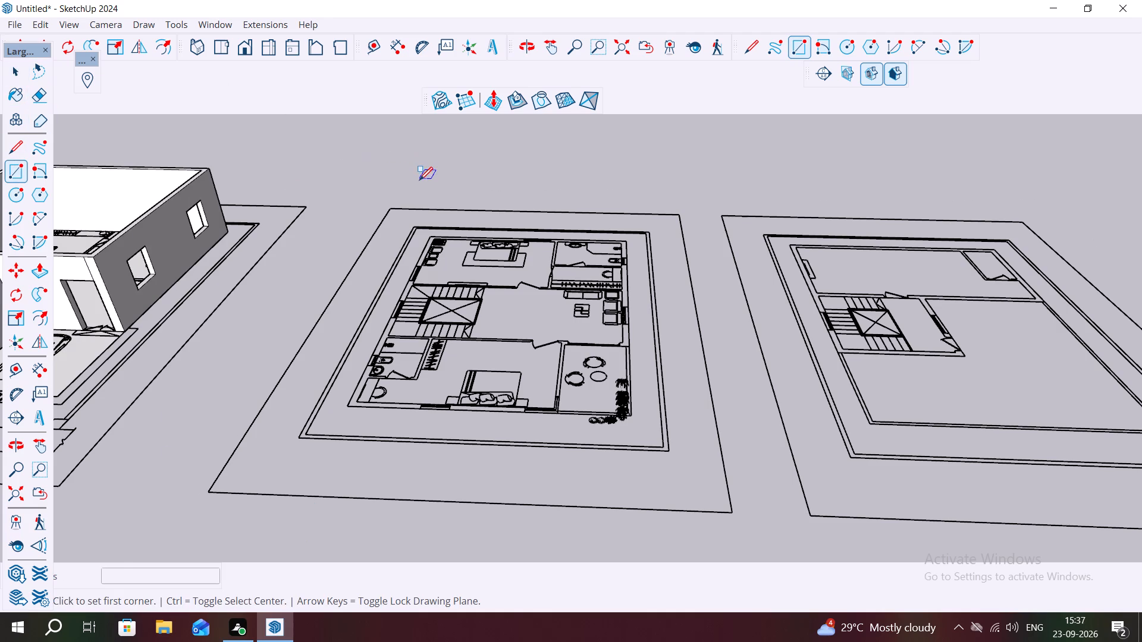
scroll(419, 180, "up", 4)
left_click(438, 284)
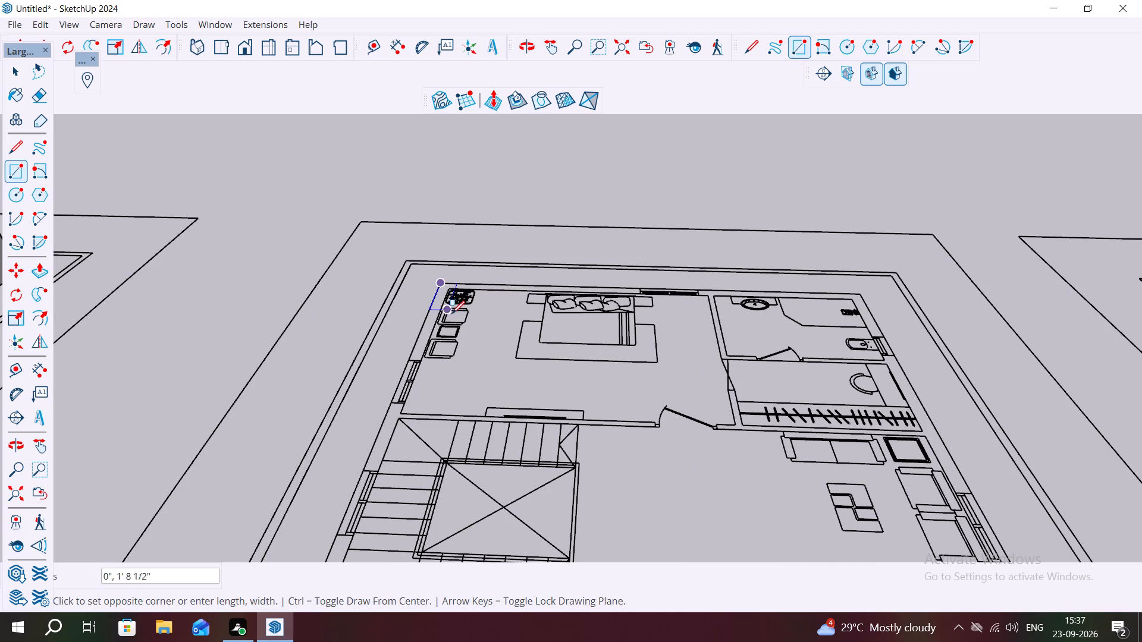
scroll(412, 344, "down", 9)
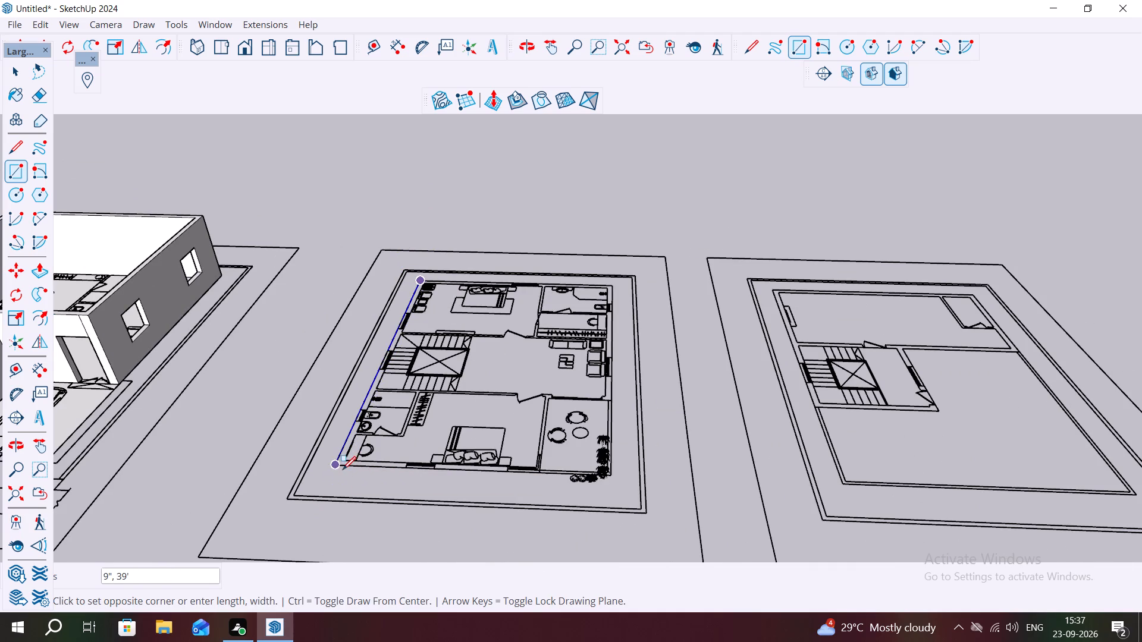
scroll(338, 465, "up", 6)
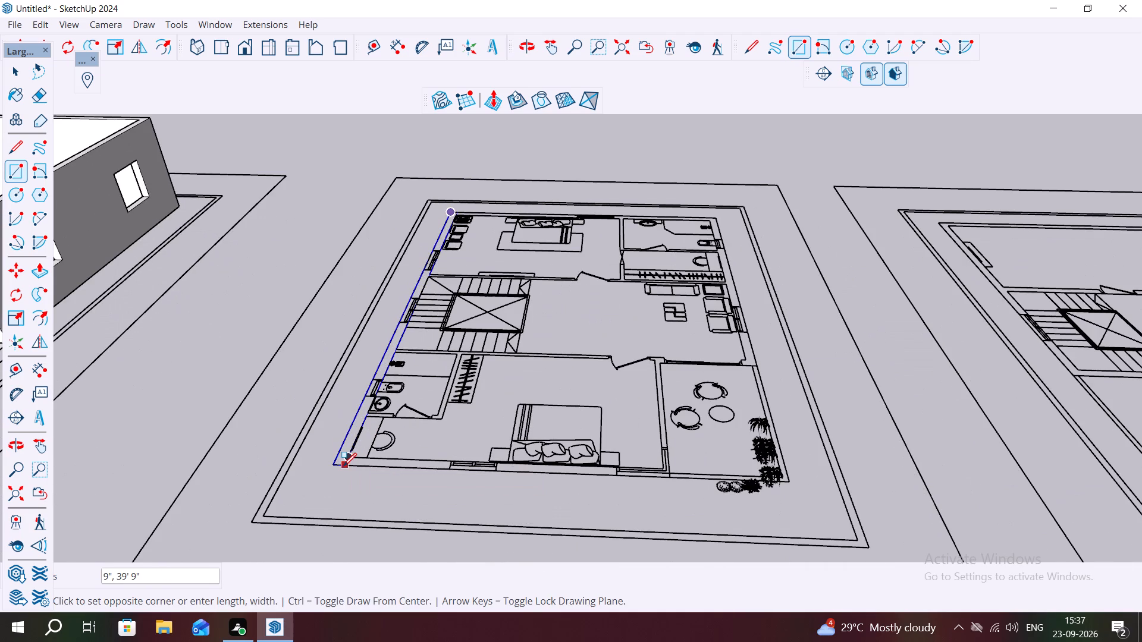
left_click(343, 466)
Draw a 21' by 9" rectangle along the front bedroom's outer wall, ending at the balcony's corner.
left_click(346, 458)
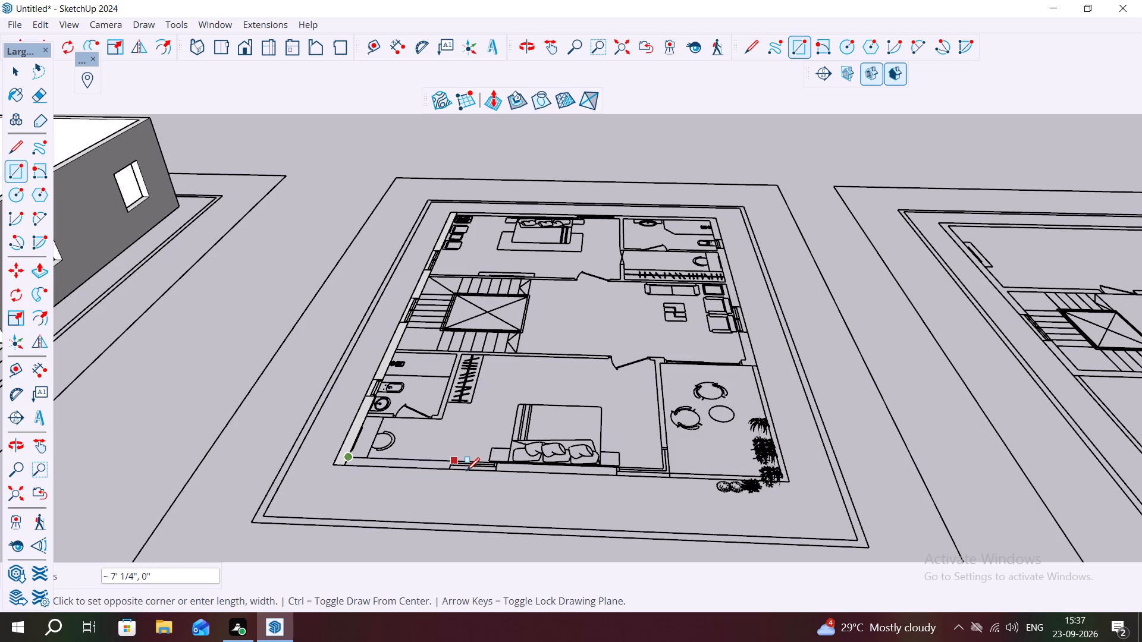
scroll(670, 477, "up", 4)
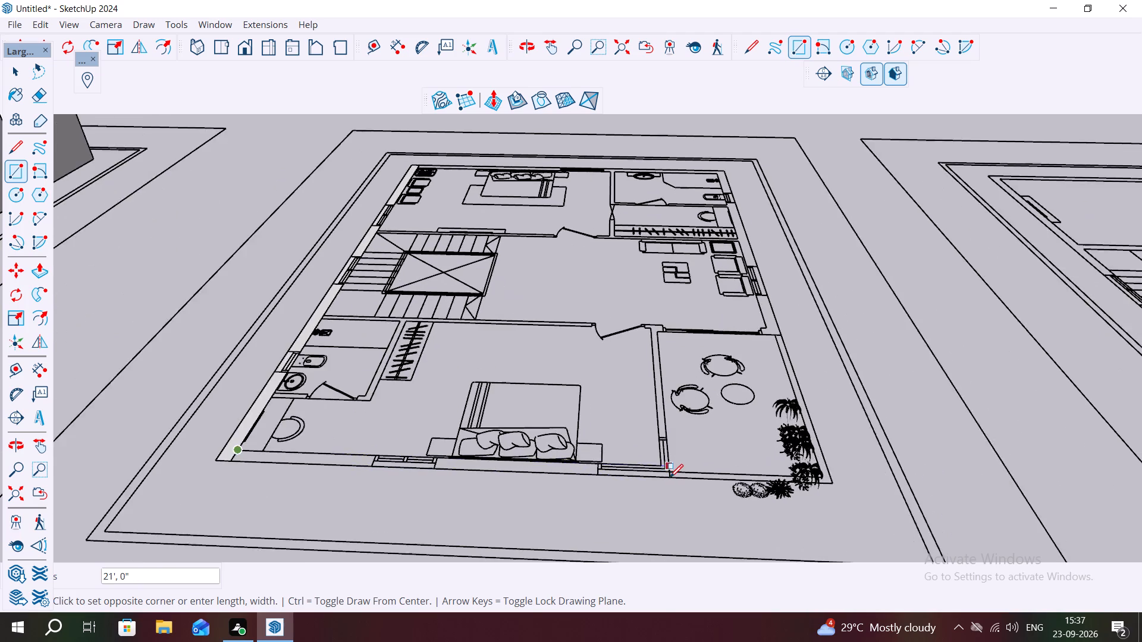
scroll(670, 477, "up", 7)
left_click(669, 476)
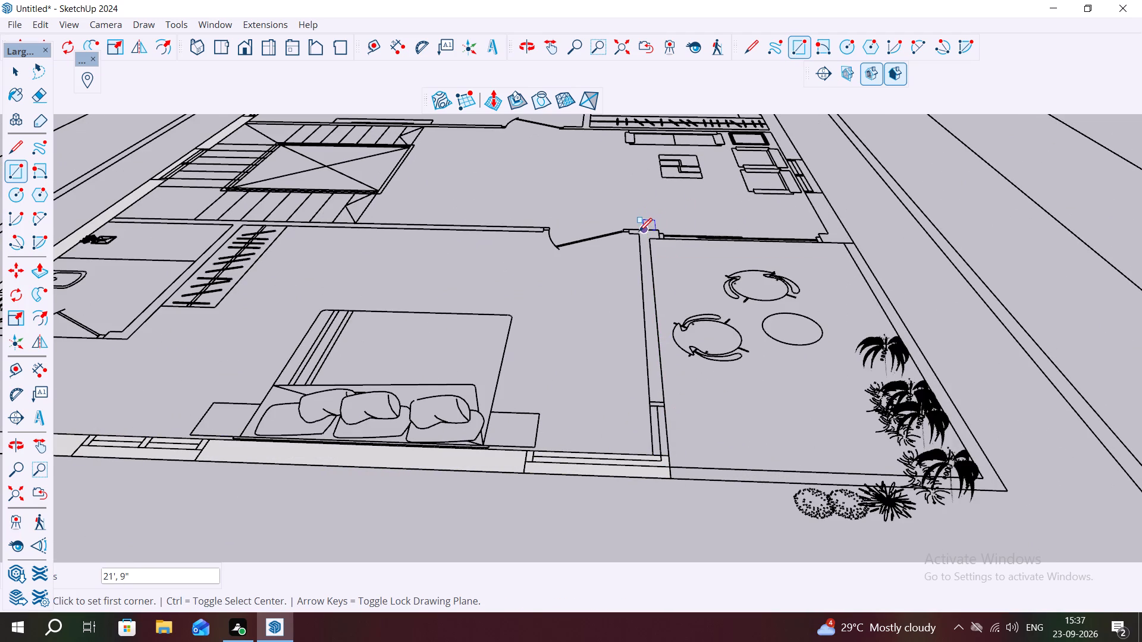
Draw a rectangle about 4 7/16" by 12' 4 1/2" over the wall between the front bedroom and the balcony.
scroll(645, 430, "up", 3)
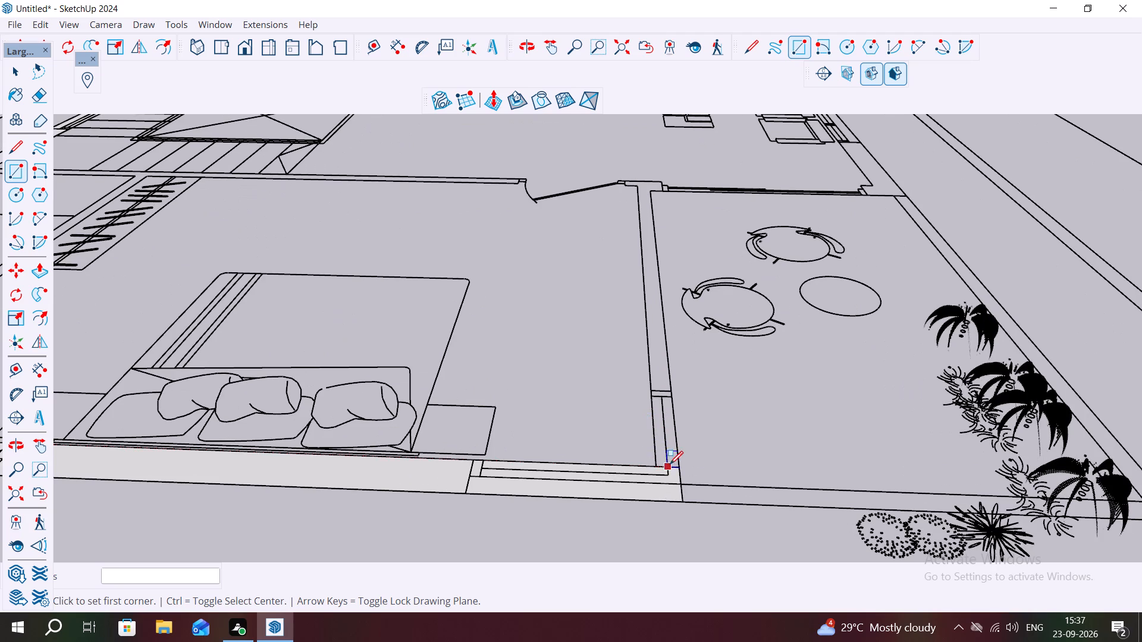
left_click(675, 468)
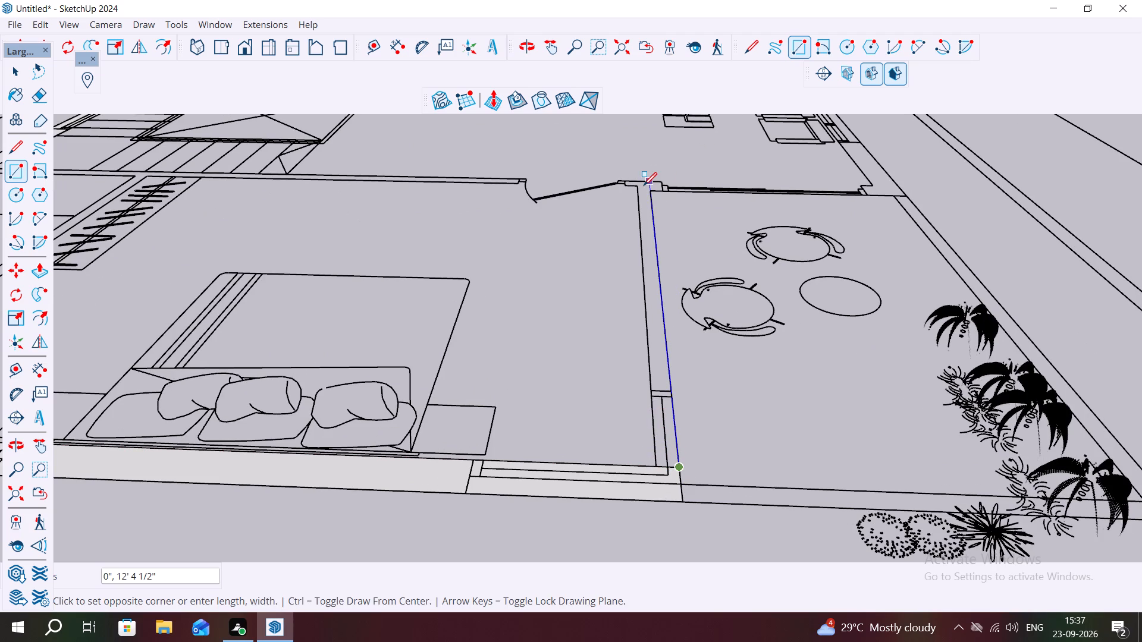
scroll(635, 180, "up", 3)
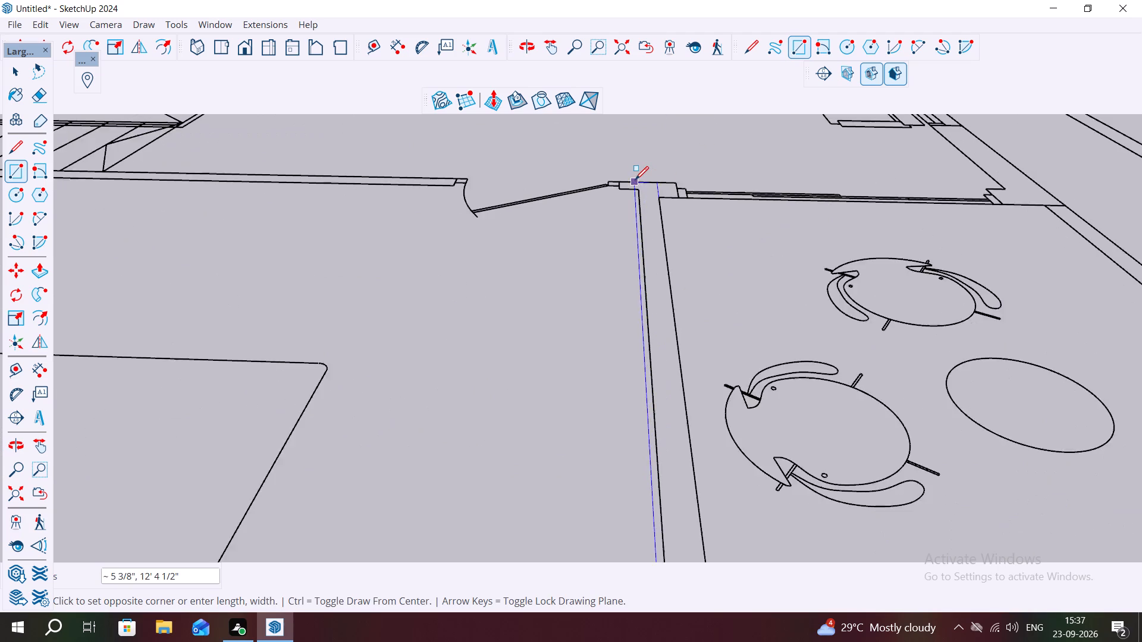
scroll(635, 180, "up", 4)
left_click(640, 182)
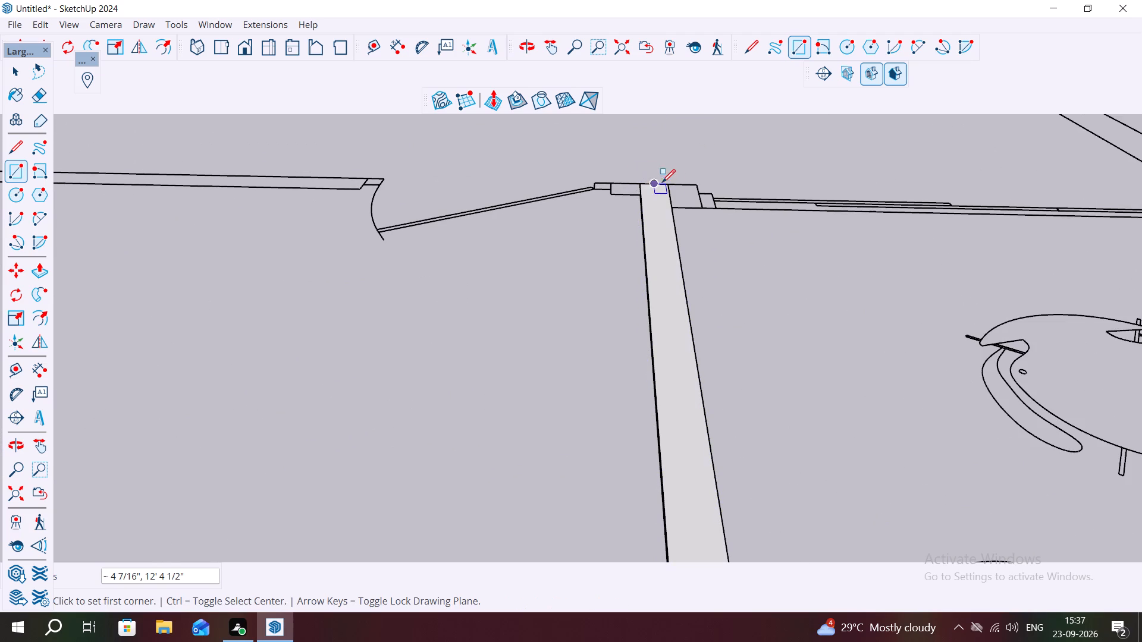
Draw a rectangle over the wall between the living area and the balcony, extending to the plan's outer edge.
left_click(669, 183)
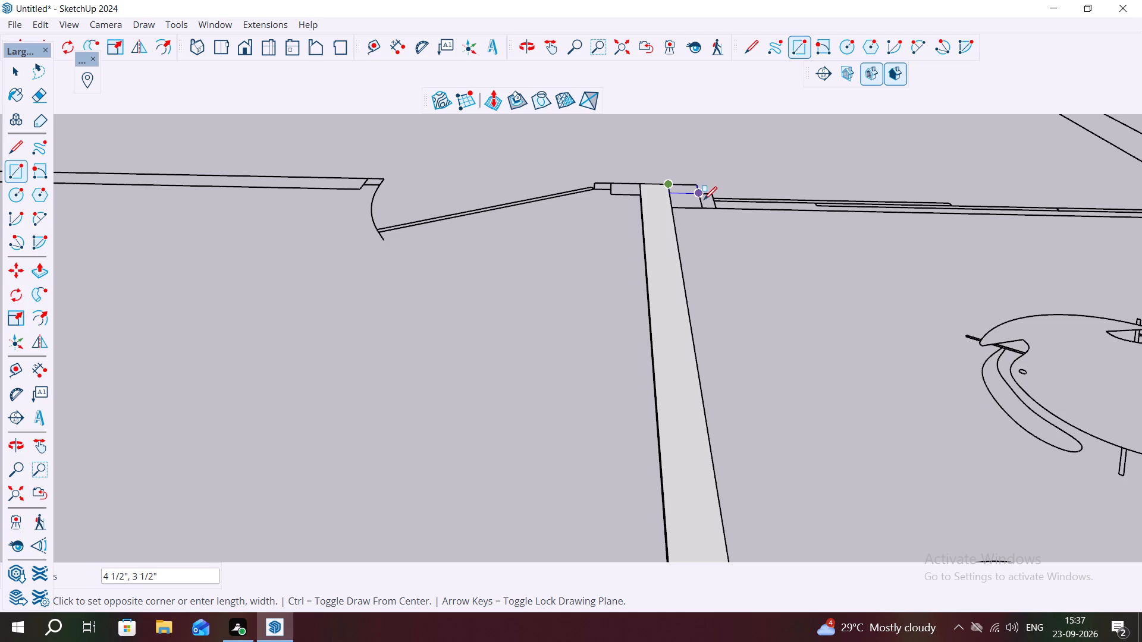
scroll(709, 203, "up", 3)
scroll(701, 203, "down", 4)
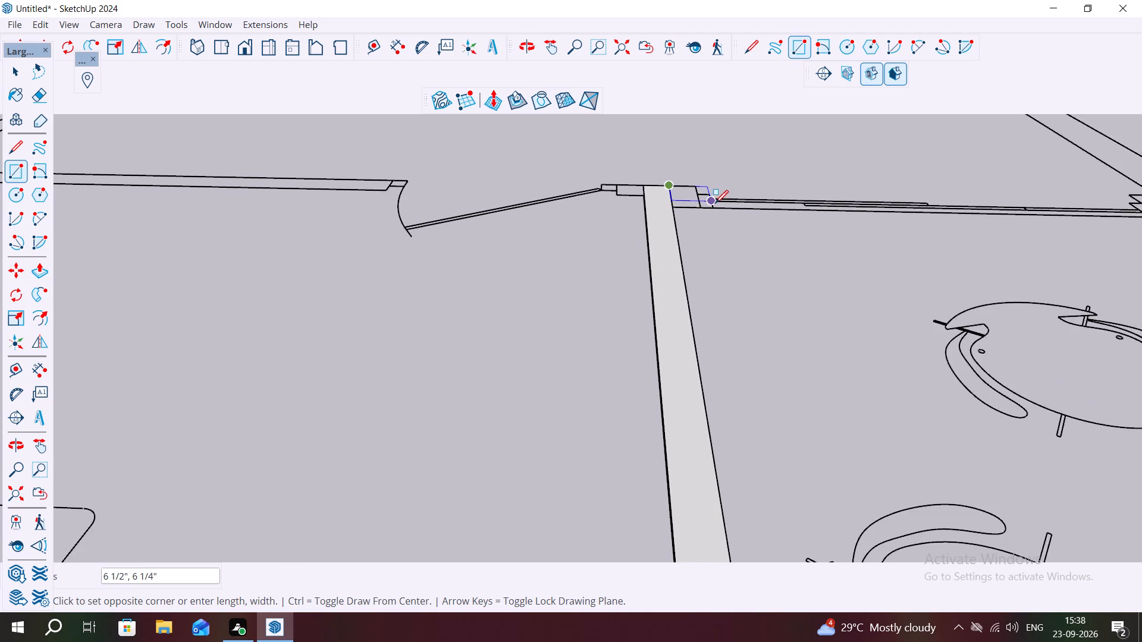
scroll(715, 203, "down", 5)
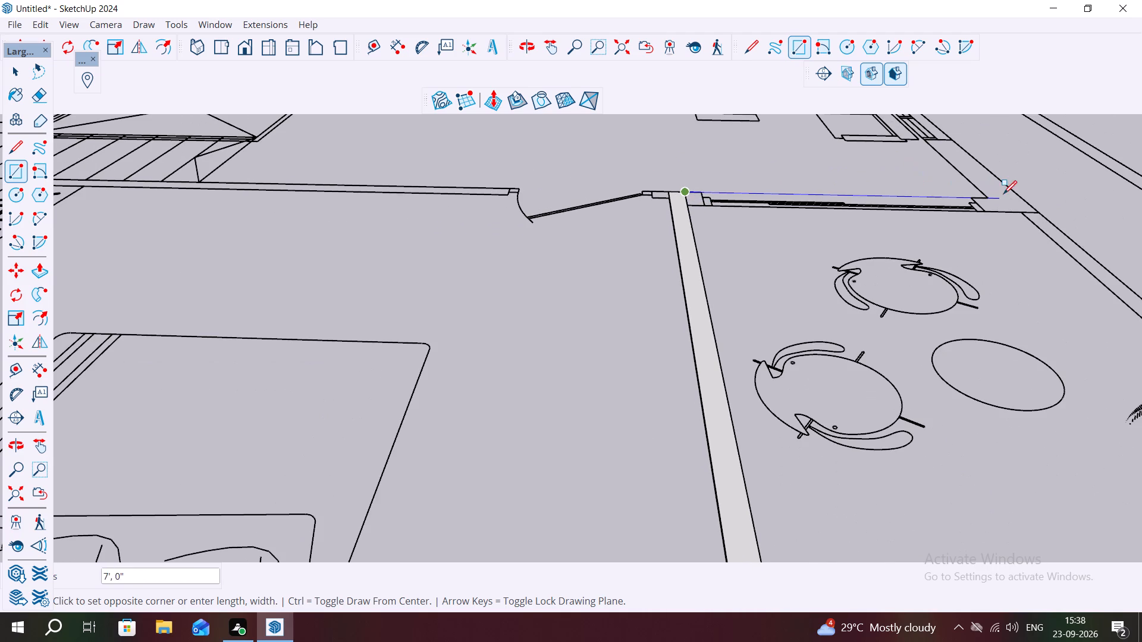
left_click(1035, 211)
Draw a 9" wide rectangle over the living-side outer wall, from the balcony's wall to the plan's rear corner.
scroll(861, 291, "down", 4)
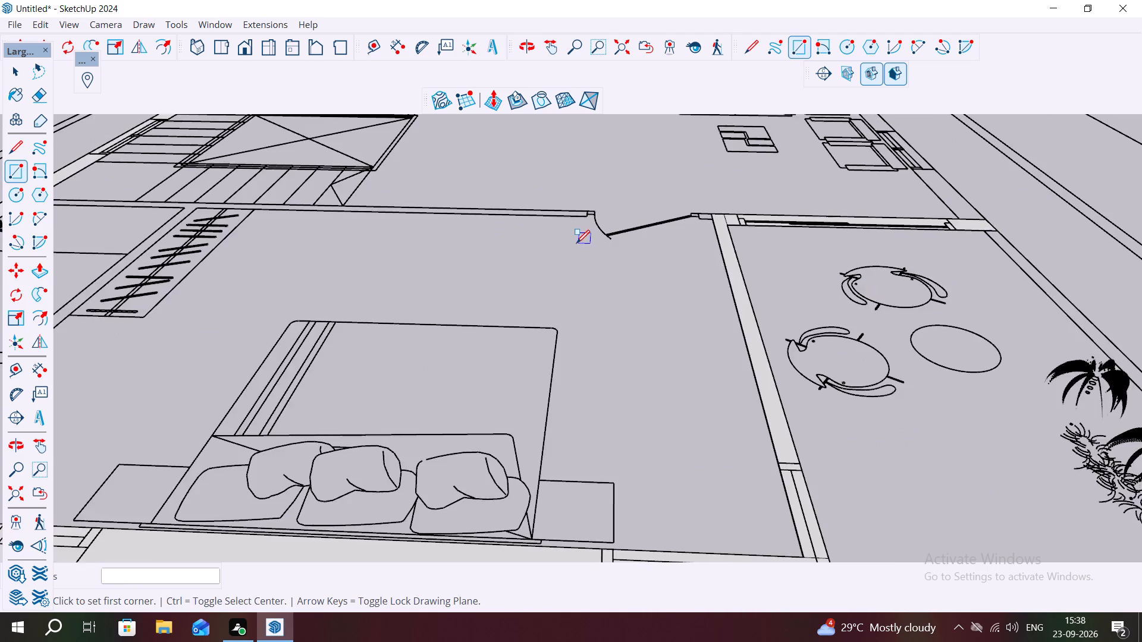
scroll(576, 243, "down", 5)
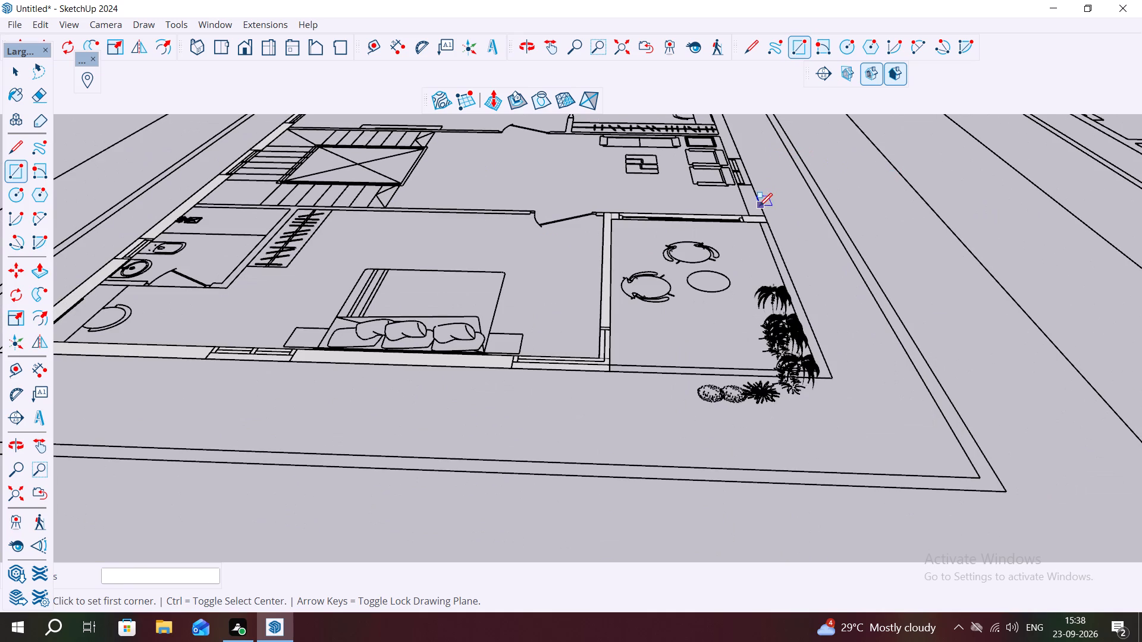
left_click(764, 213)
scroll(743, 182, "down", 5)
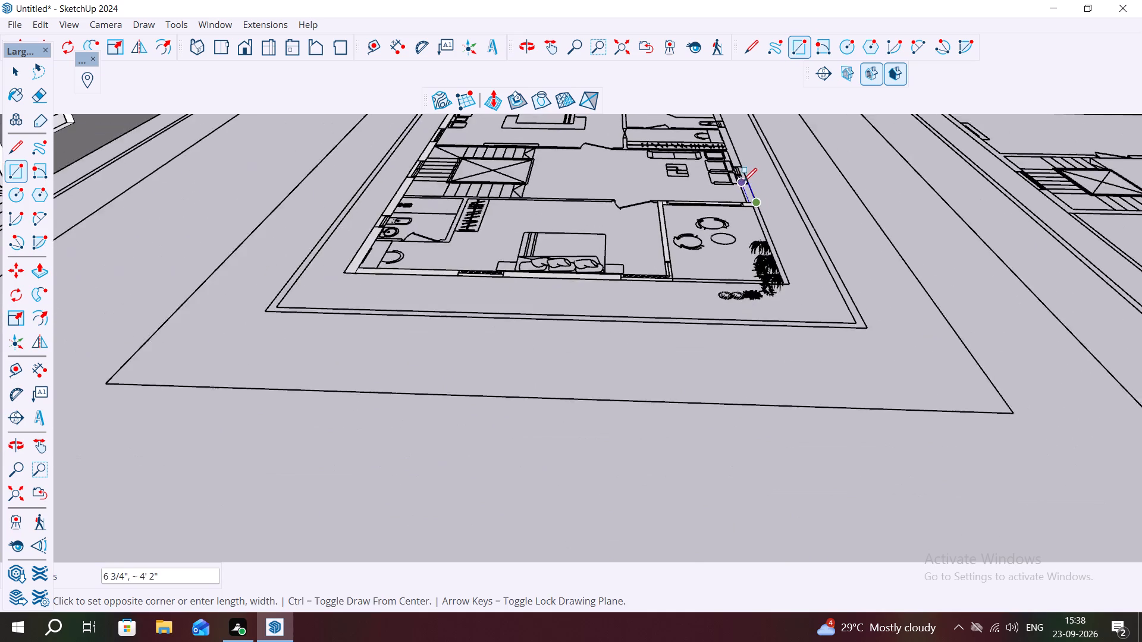
scroll(743, 181, "down", 16)
scroll(769, 112, "up", 4)
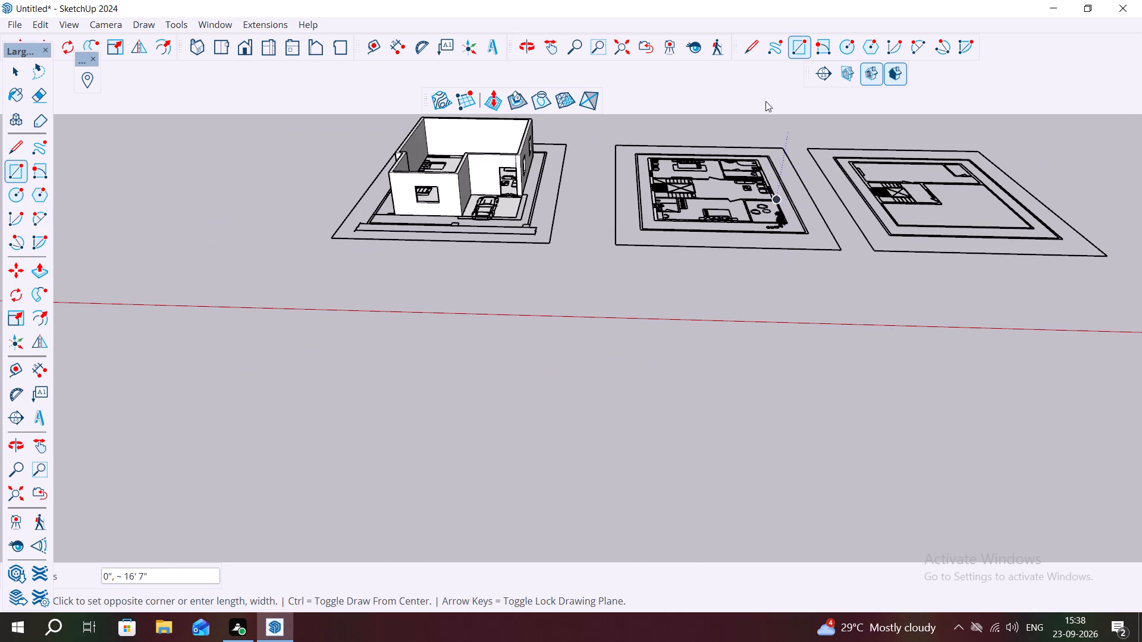
scroll(765, 101, "up", 18)
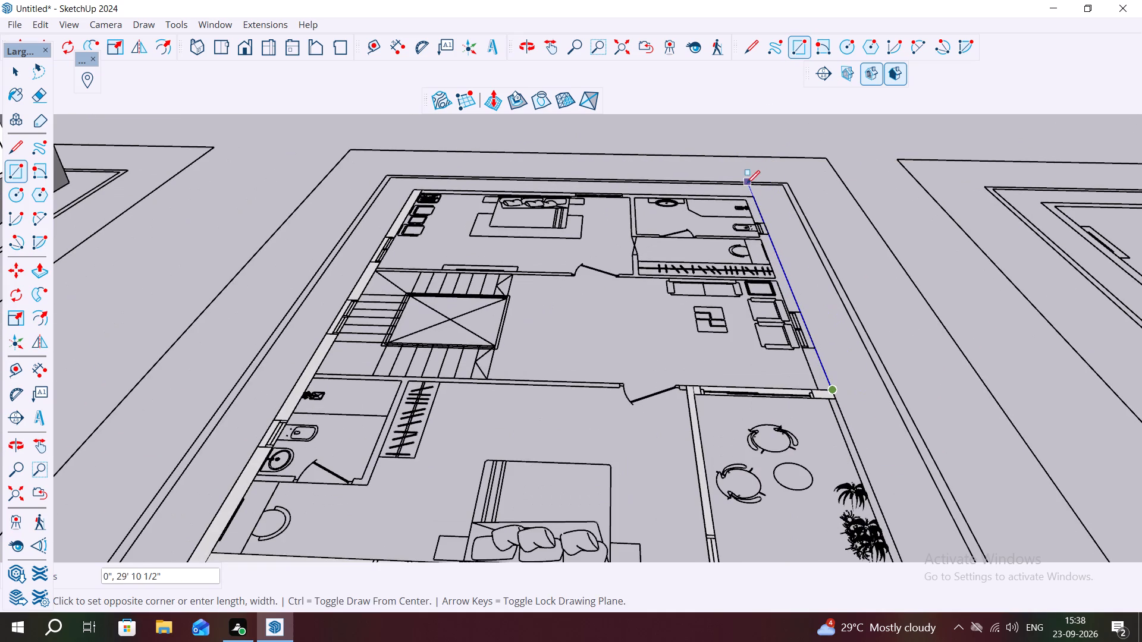
scroll(739, 188, "up", 8)
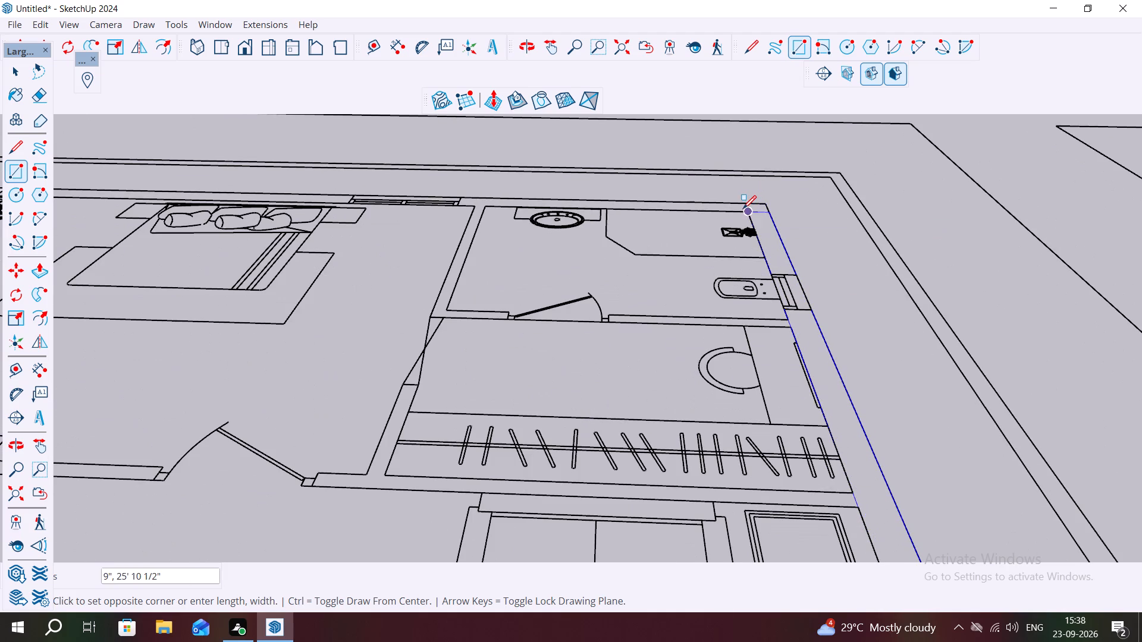
left_click(744, 202)
Draw a rectangle about 27' 8 3/4" by 9" over the rear outer wall, between the two side walls.
scroll(725, 193, "down", 2)
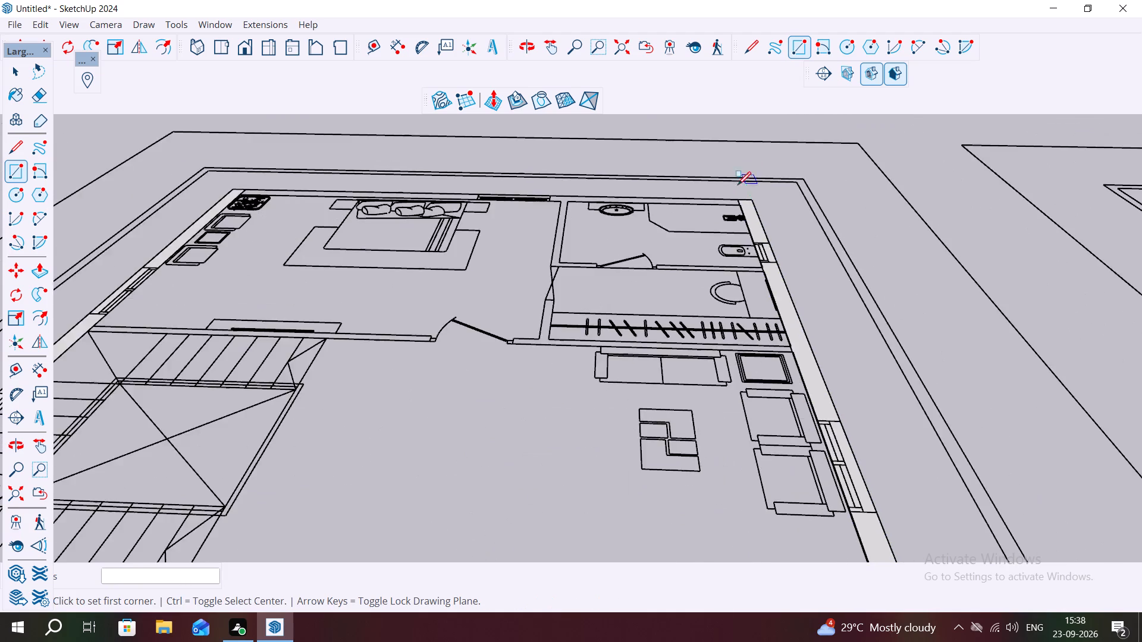
scroll(738, 185, "down", 5)
scroll(438, 137, "up", 4)
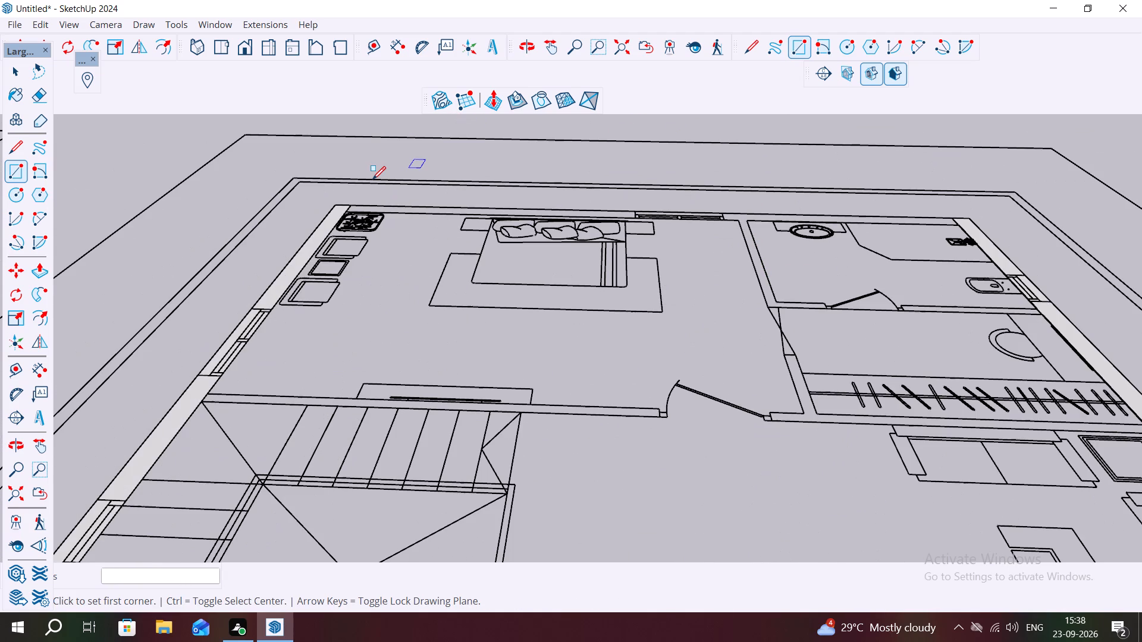
scroll(342, 203, "up", 8)
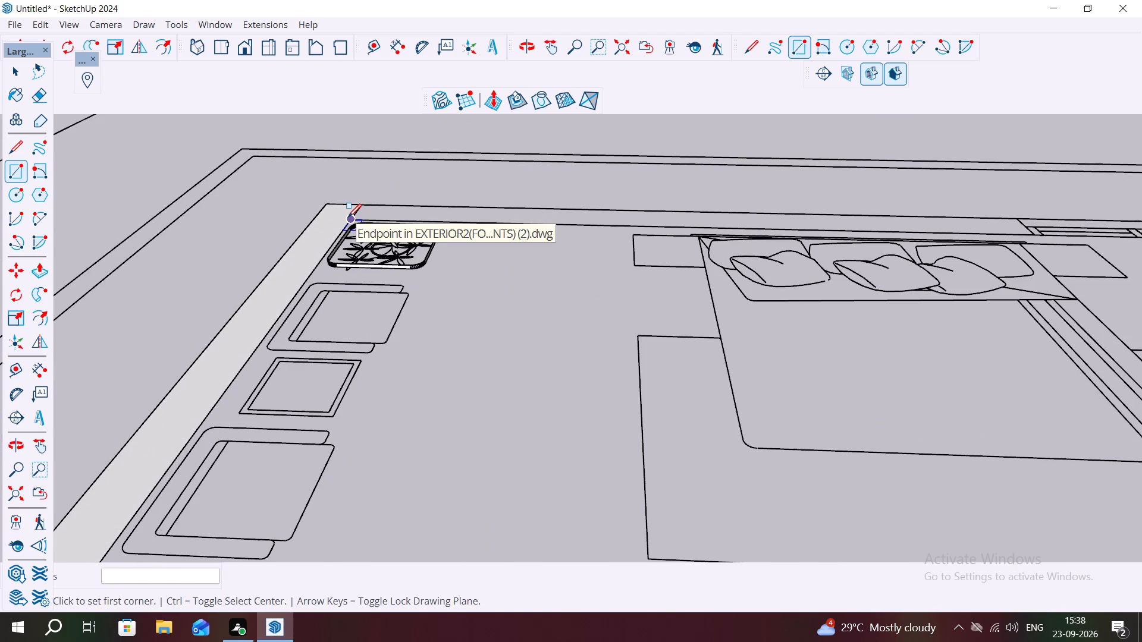
left_click(346, 218)
scroll(375, 197, "down", 9)
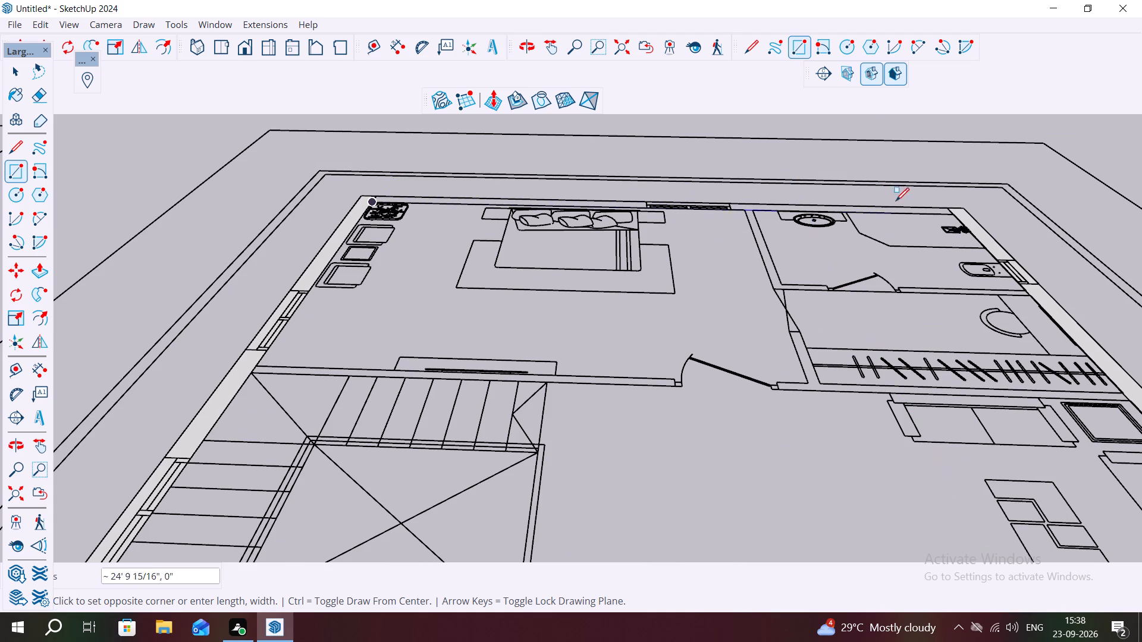
left_click(944, 209)
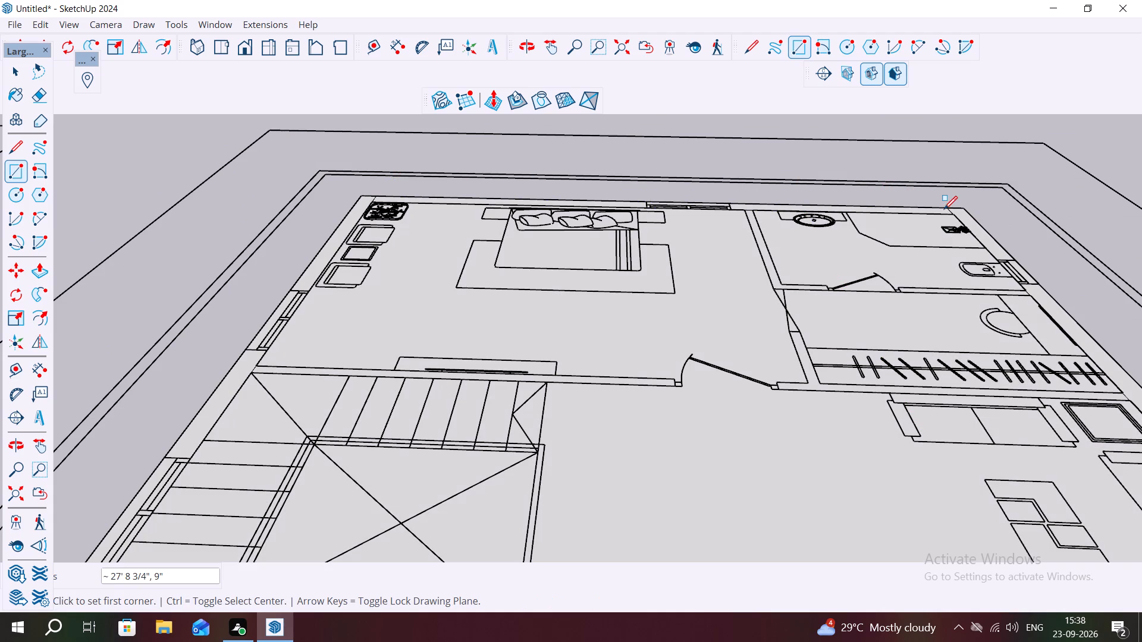
scroll(854, 188, "down", 10)
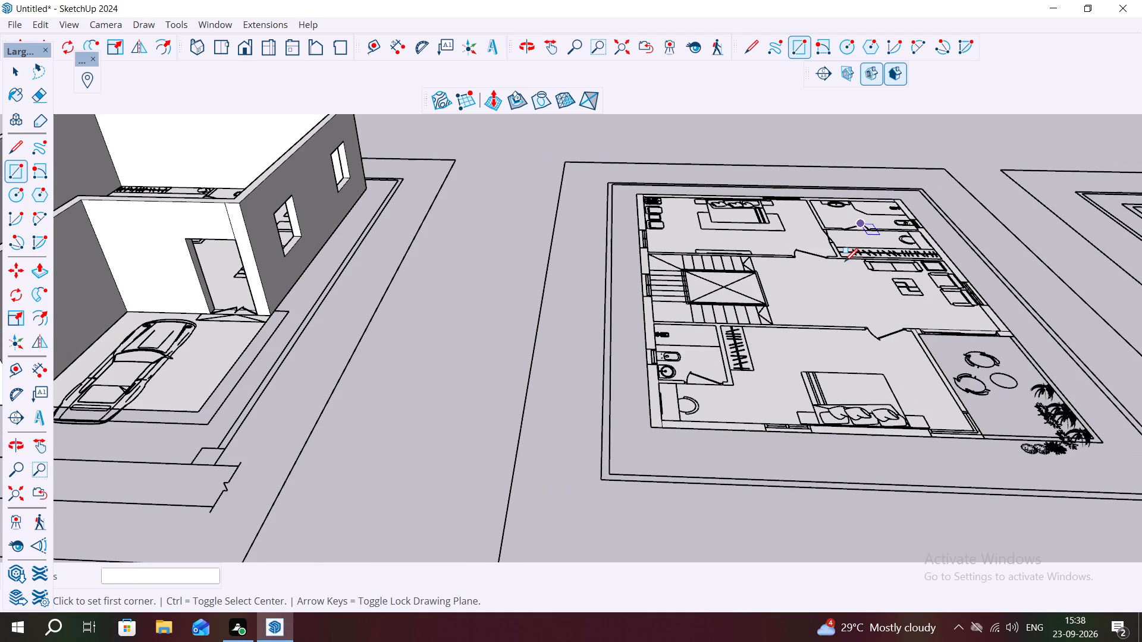
key("Escape")
key("space")
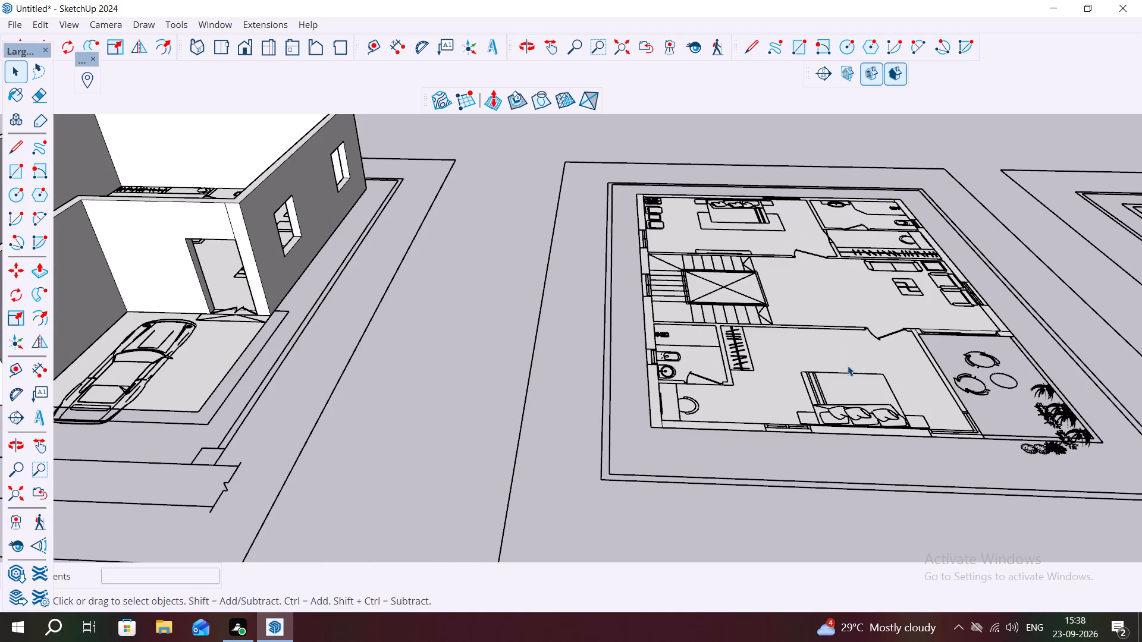
Draw a 12' 4 1/2" by 7' 6" rectangle over the balcony, out to the plan's front outer corner.
middle_click_drag(981, 325, 836, 335)
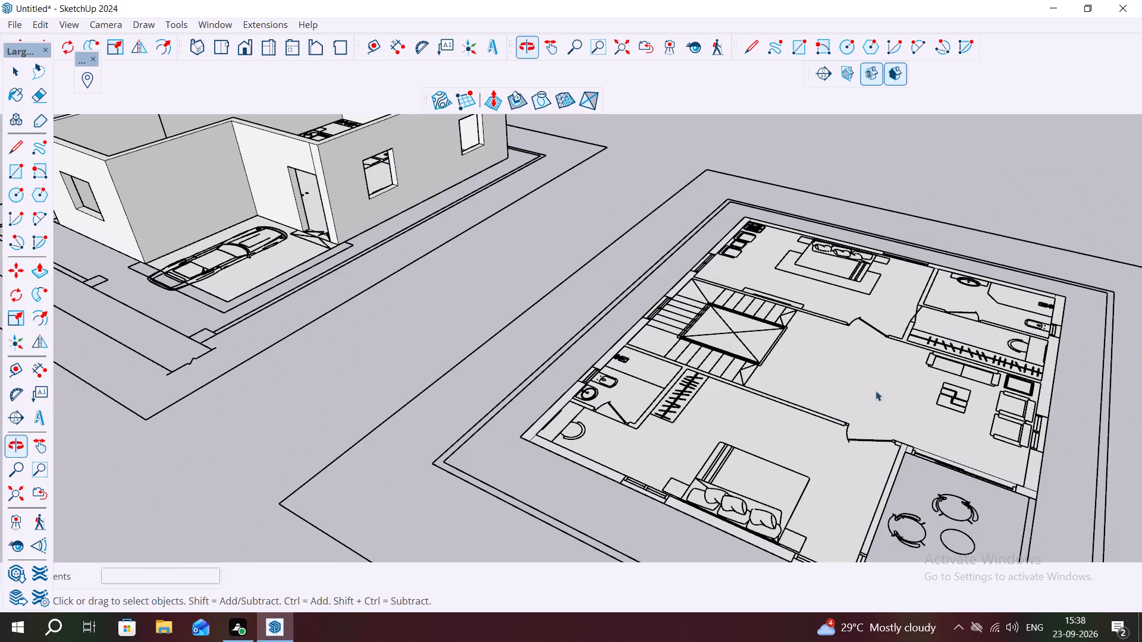
scroll(537, 336, "down", 4)
scroll(651, 434, "up", 5)
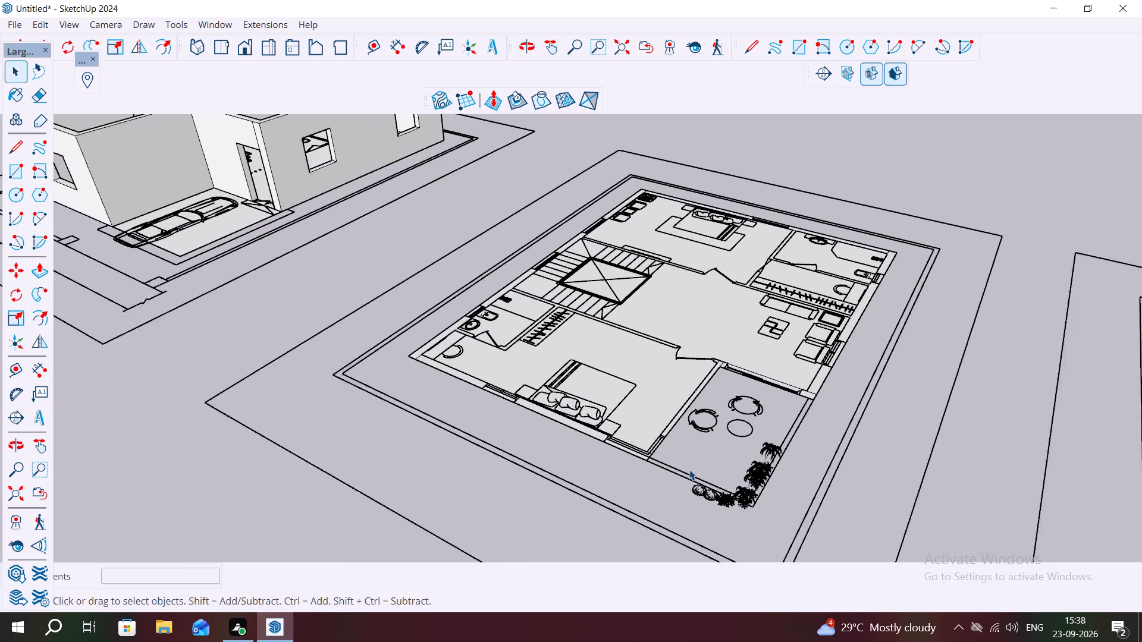
scroll(689, 470, "up", 3)
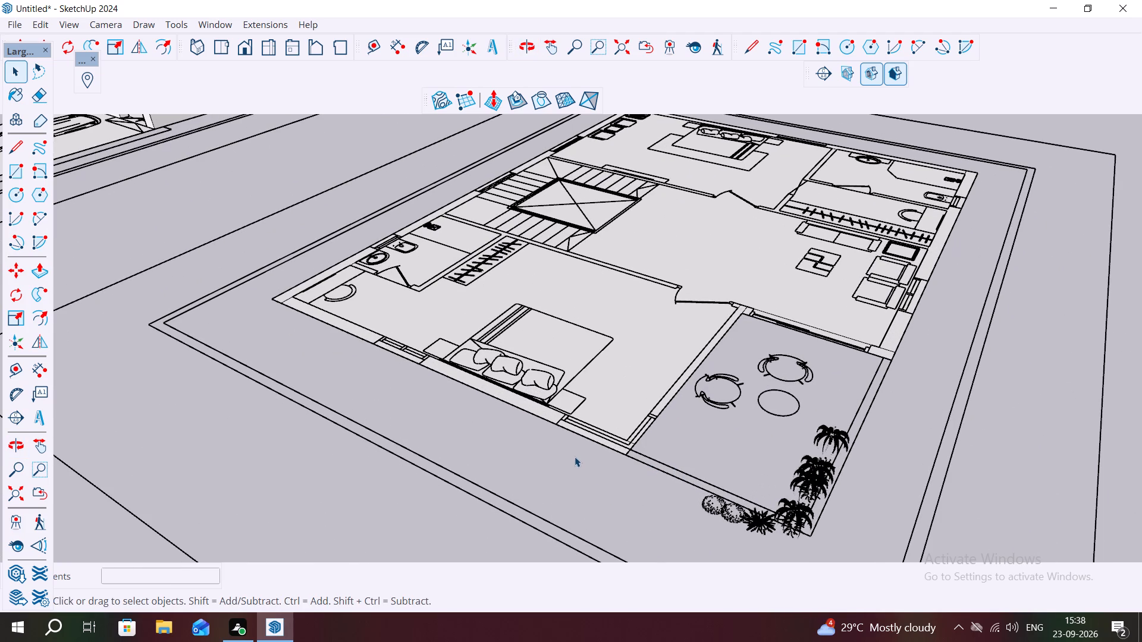
key("r")
left_click(741, 312)
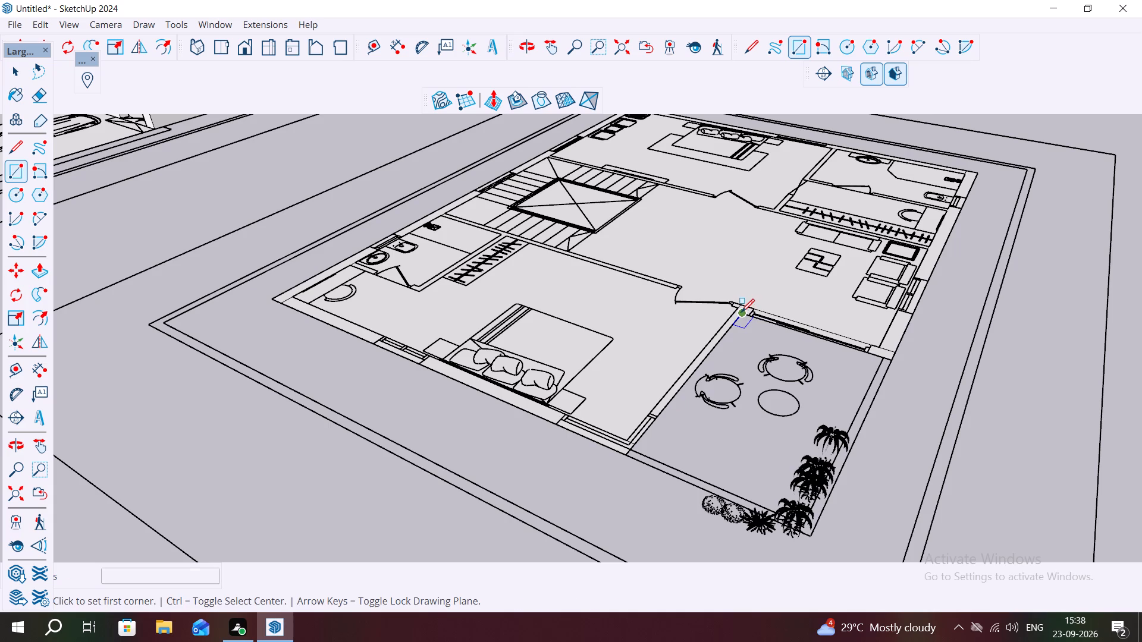
left_click(812, 537)
Select all the connected first-floor wall, interior and balcony faces and make them a group.
key("space")
triple_click(673, 373)
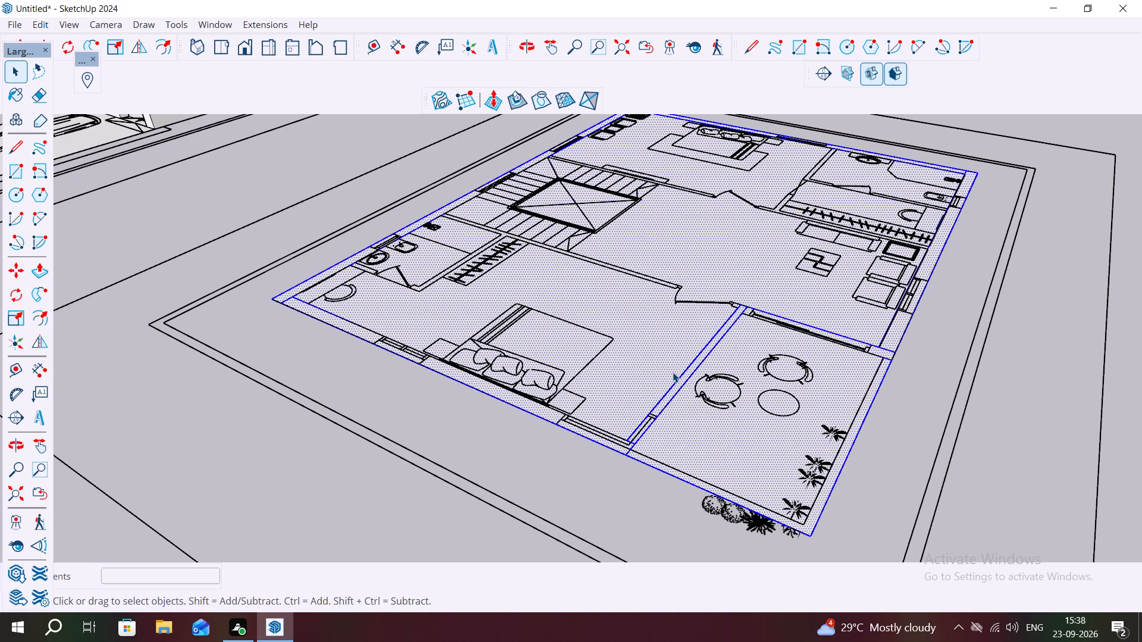
right_click(677, 376)
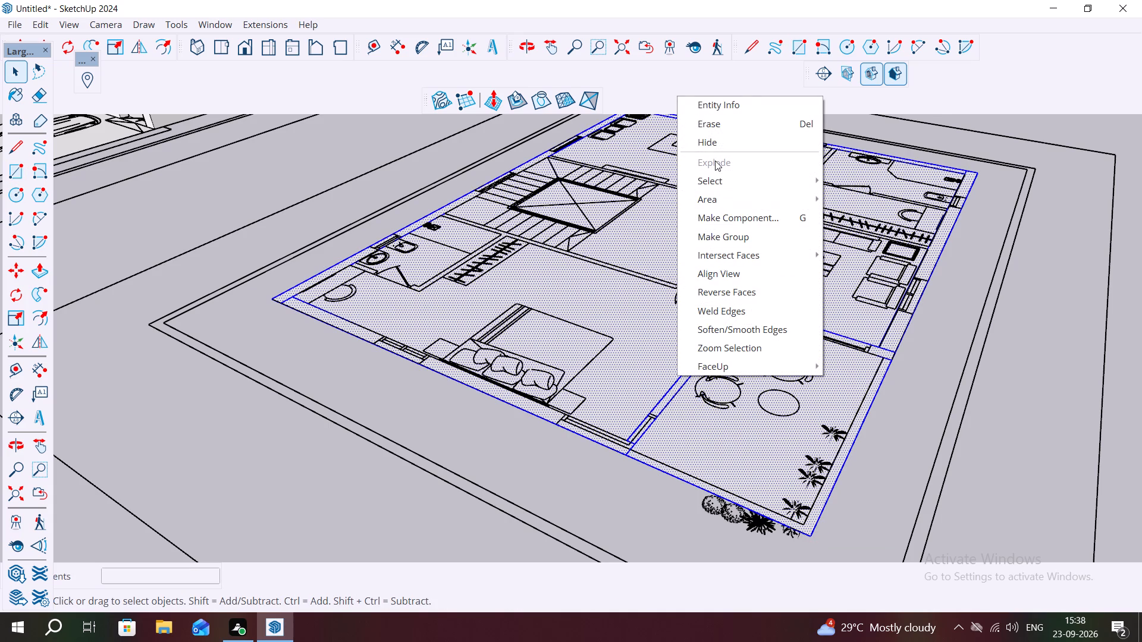
left_click(735, 236)
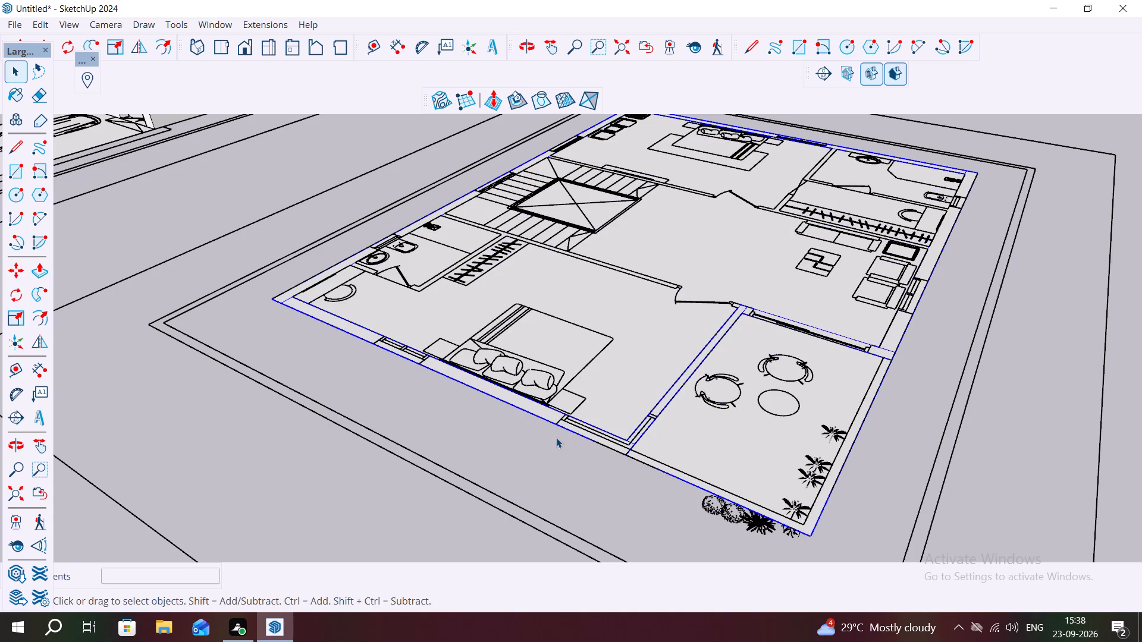
Deselect the new first-floor group and open it for editing.
middle_click_drag(589, 445, 740, 466)
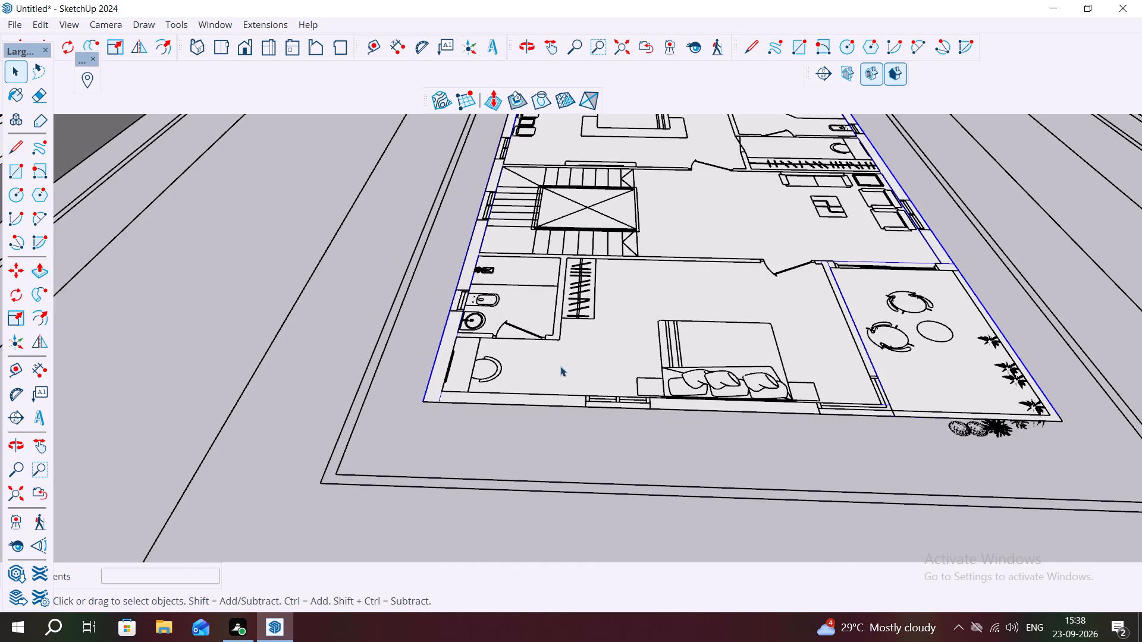
key("Escape")
key("space")
double_click(534, 392)
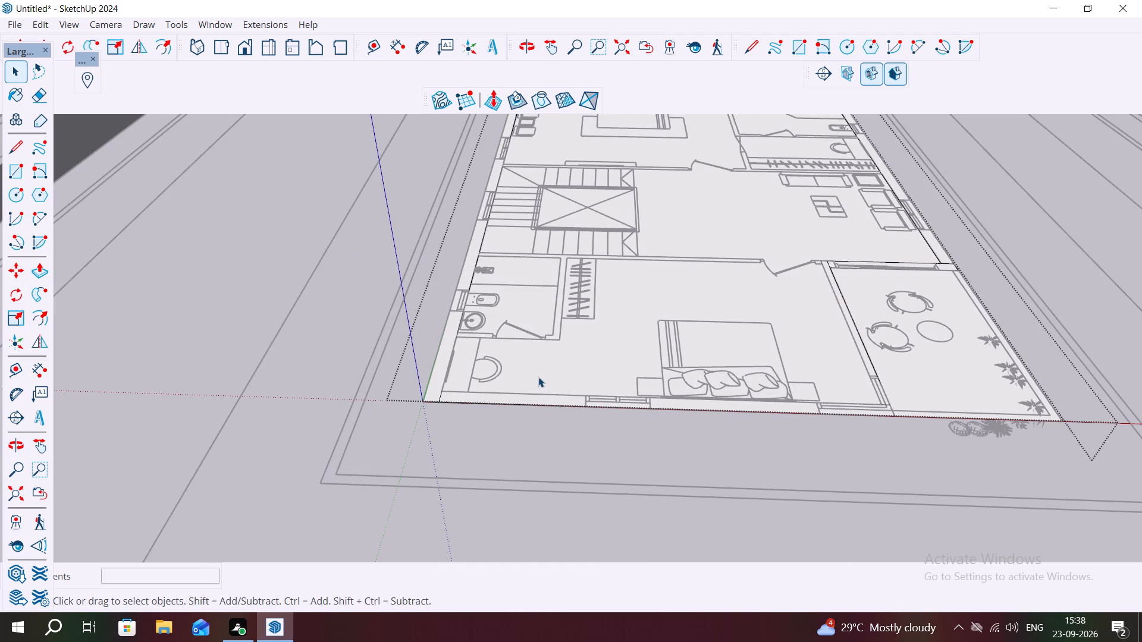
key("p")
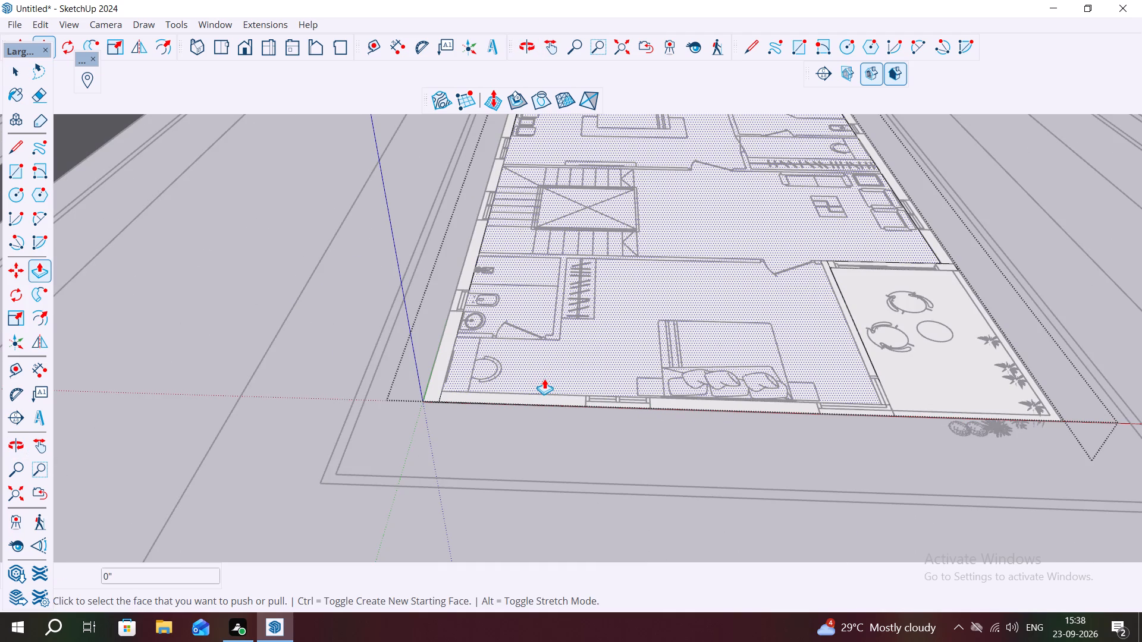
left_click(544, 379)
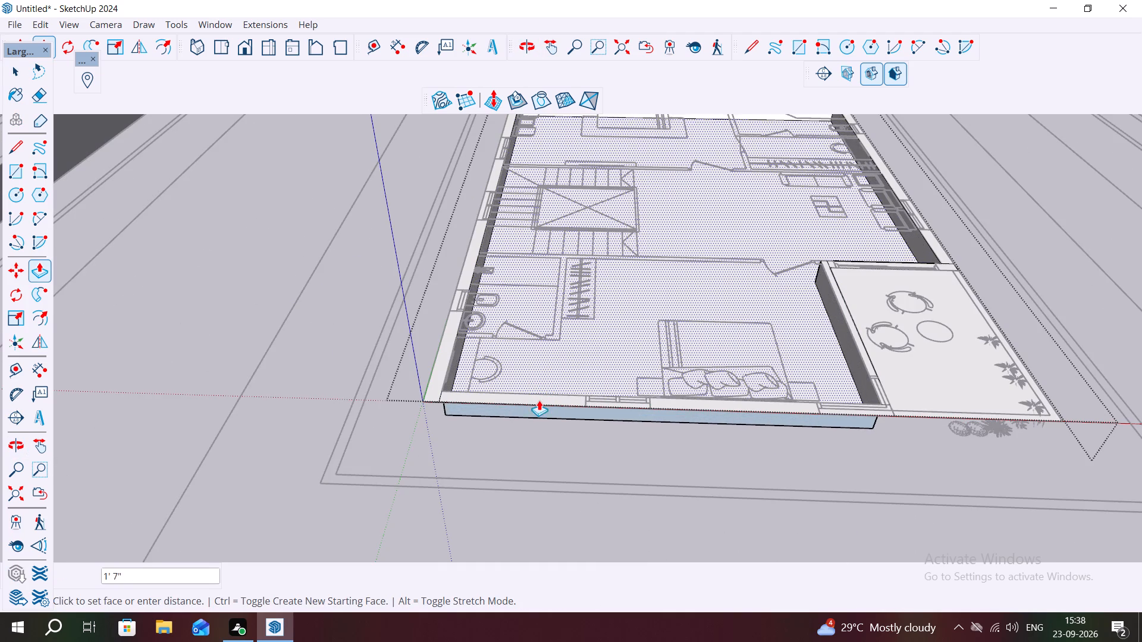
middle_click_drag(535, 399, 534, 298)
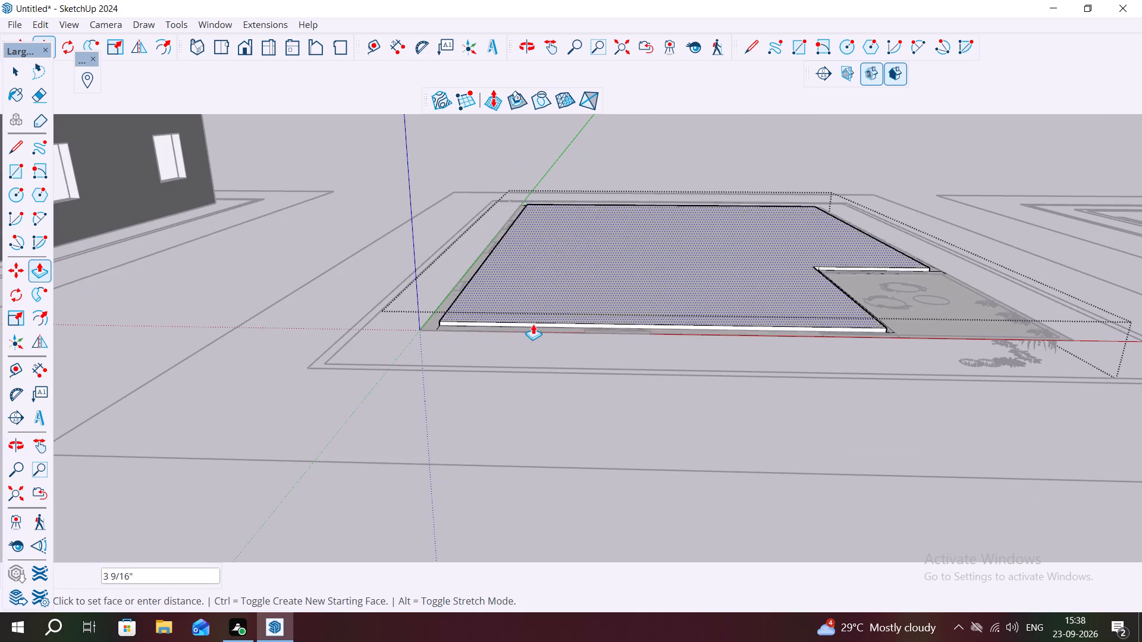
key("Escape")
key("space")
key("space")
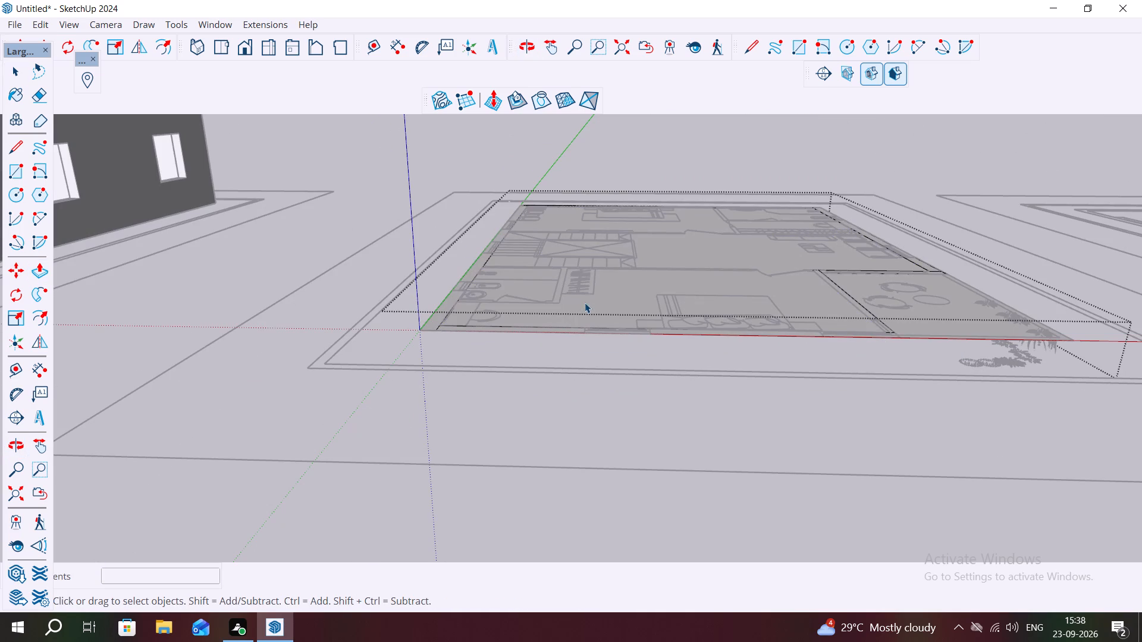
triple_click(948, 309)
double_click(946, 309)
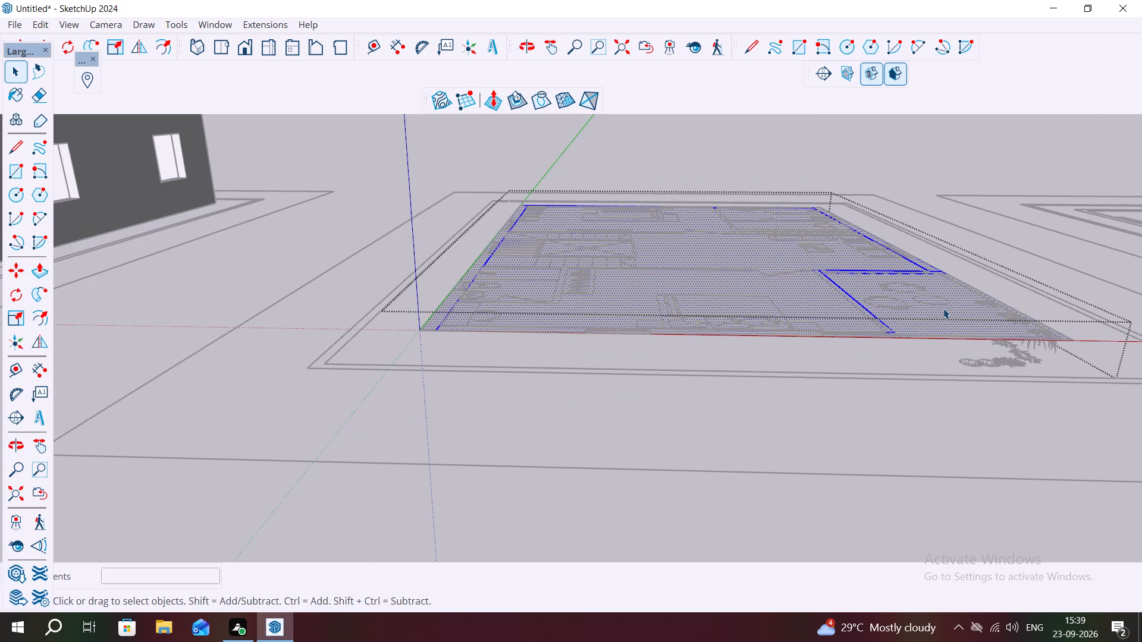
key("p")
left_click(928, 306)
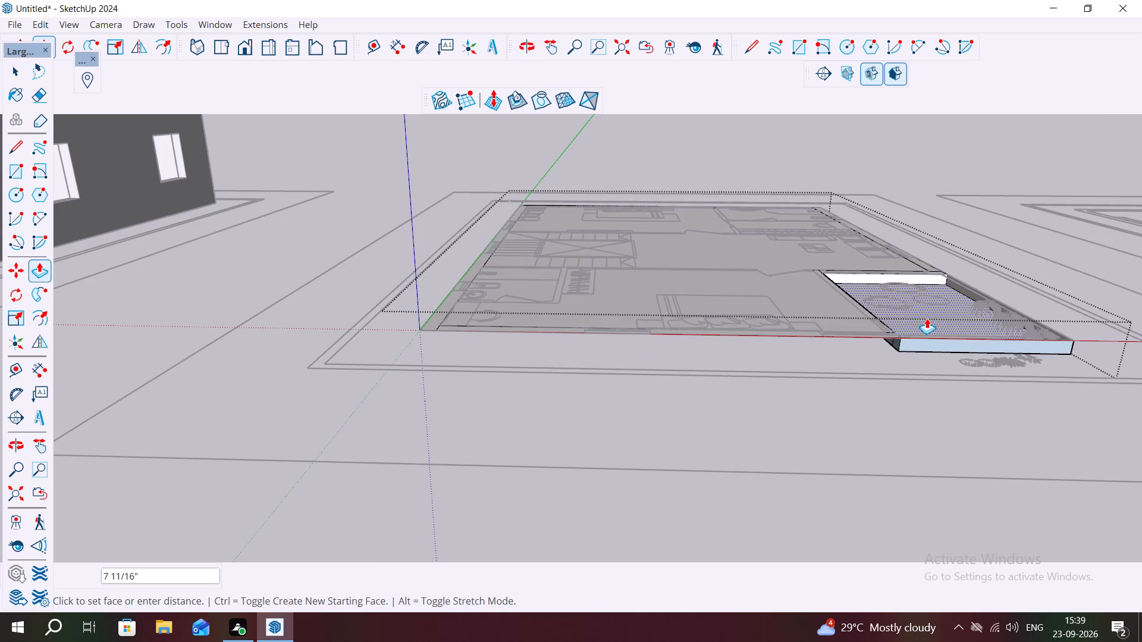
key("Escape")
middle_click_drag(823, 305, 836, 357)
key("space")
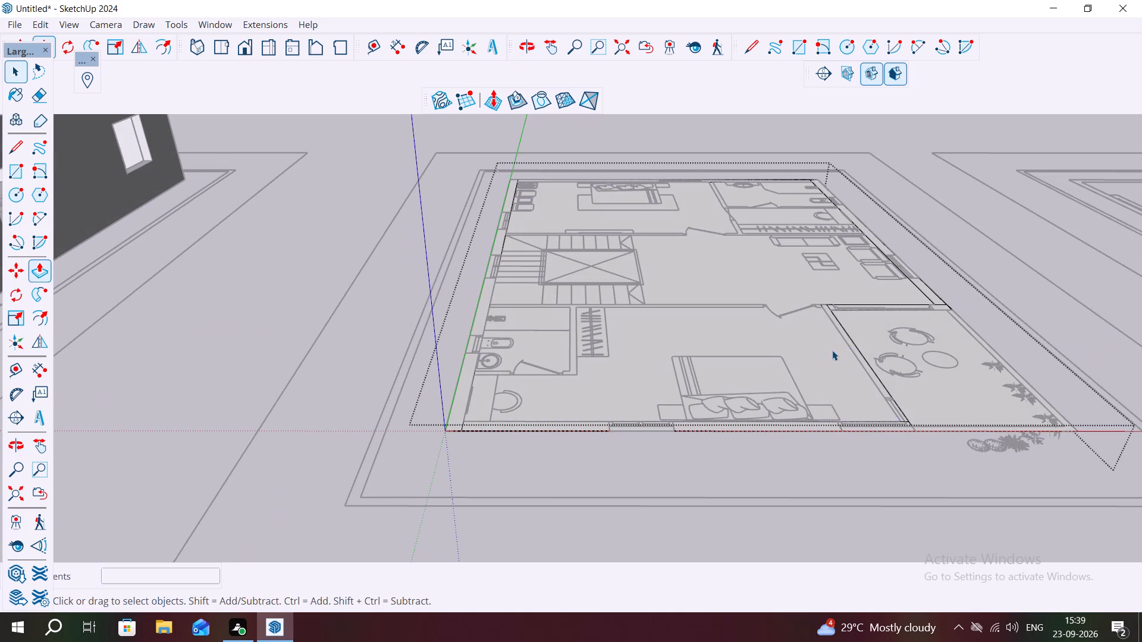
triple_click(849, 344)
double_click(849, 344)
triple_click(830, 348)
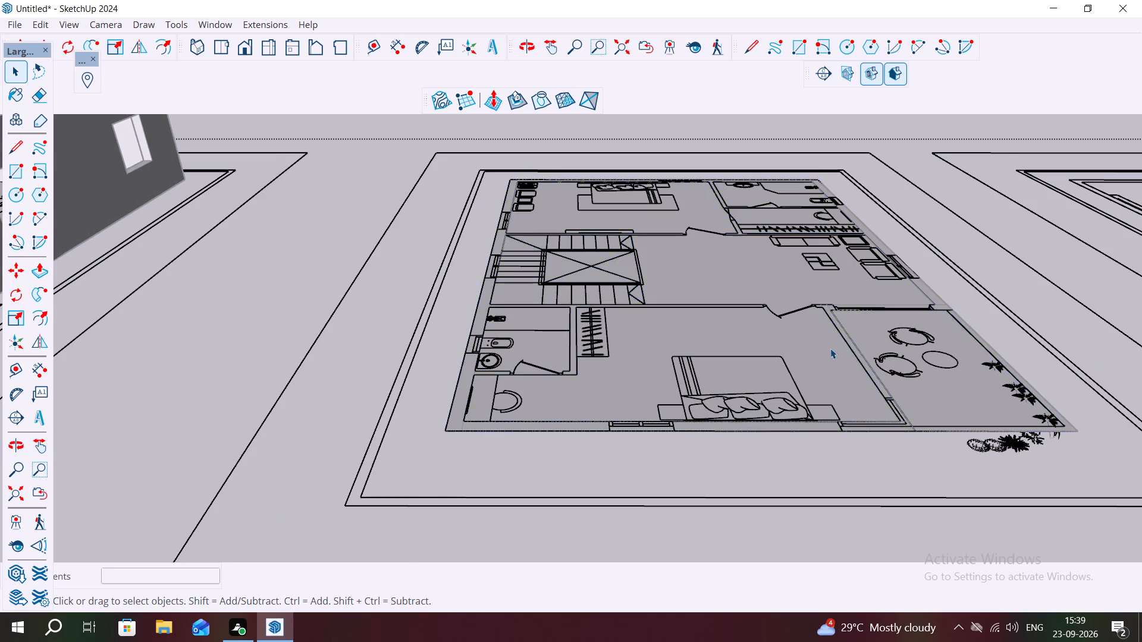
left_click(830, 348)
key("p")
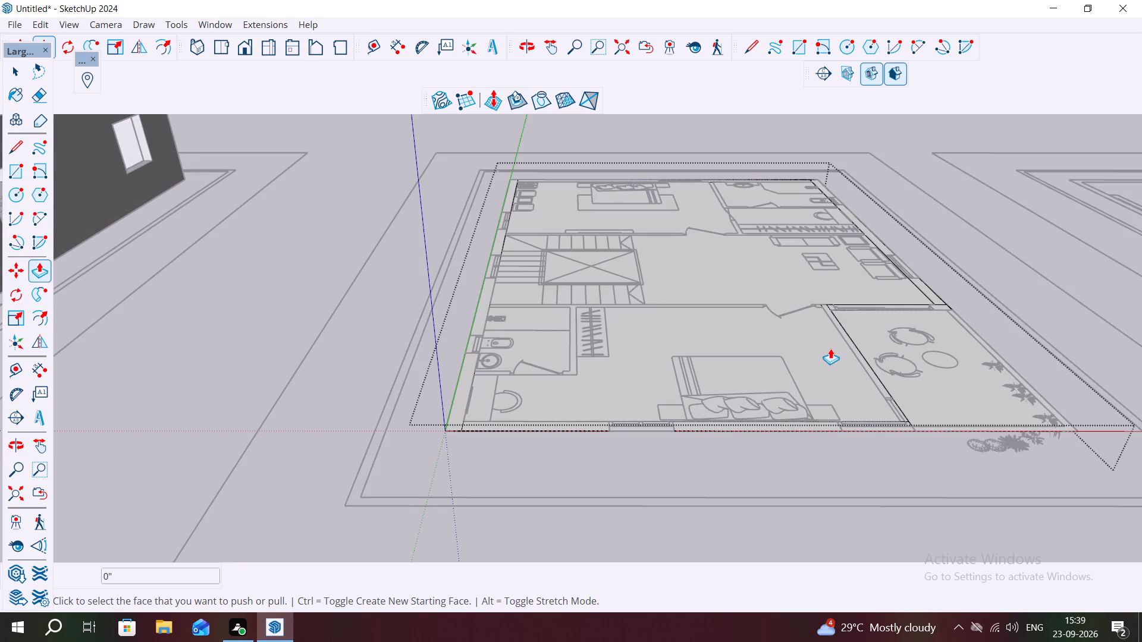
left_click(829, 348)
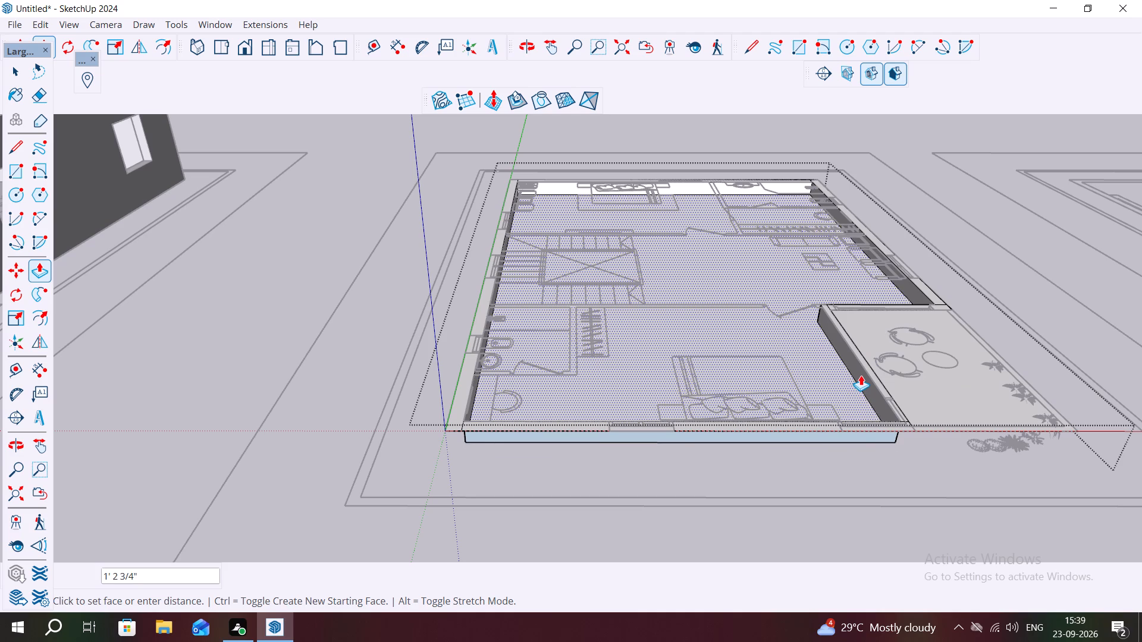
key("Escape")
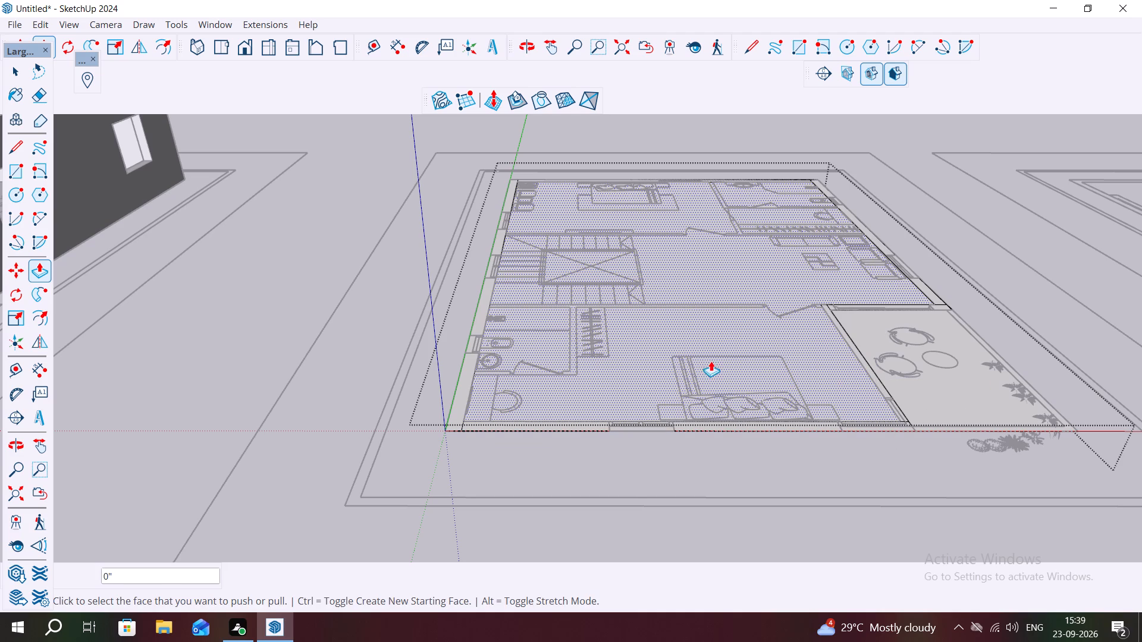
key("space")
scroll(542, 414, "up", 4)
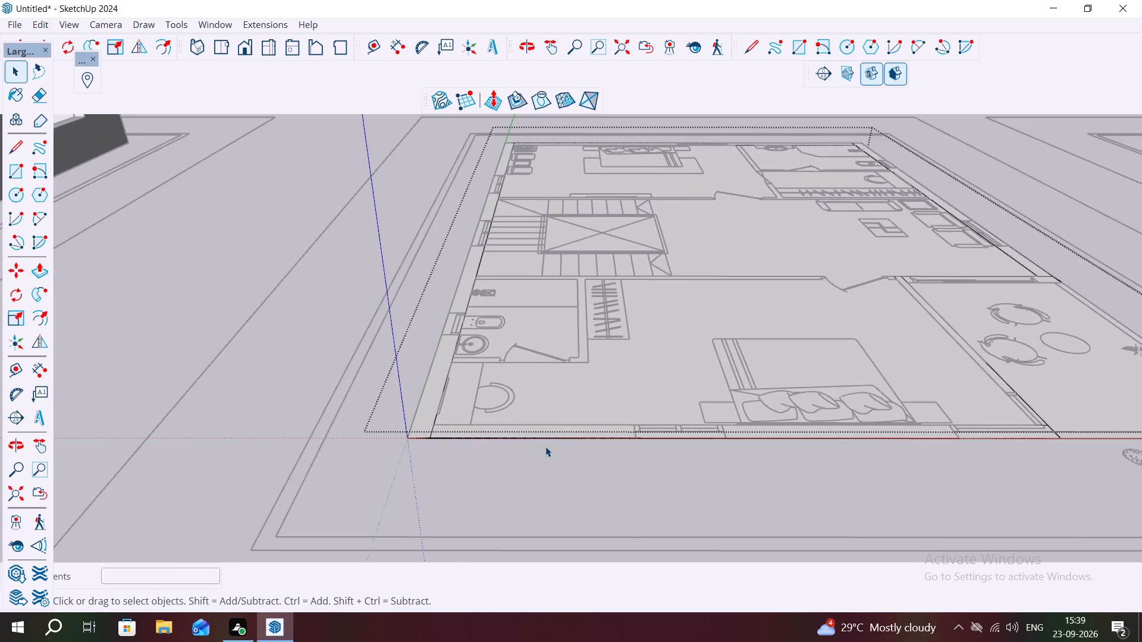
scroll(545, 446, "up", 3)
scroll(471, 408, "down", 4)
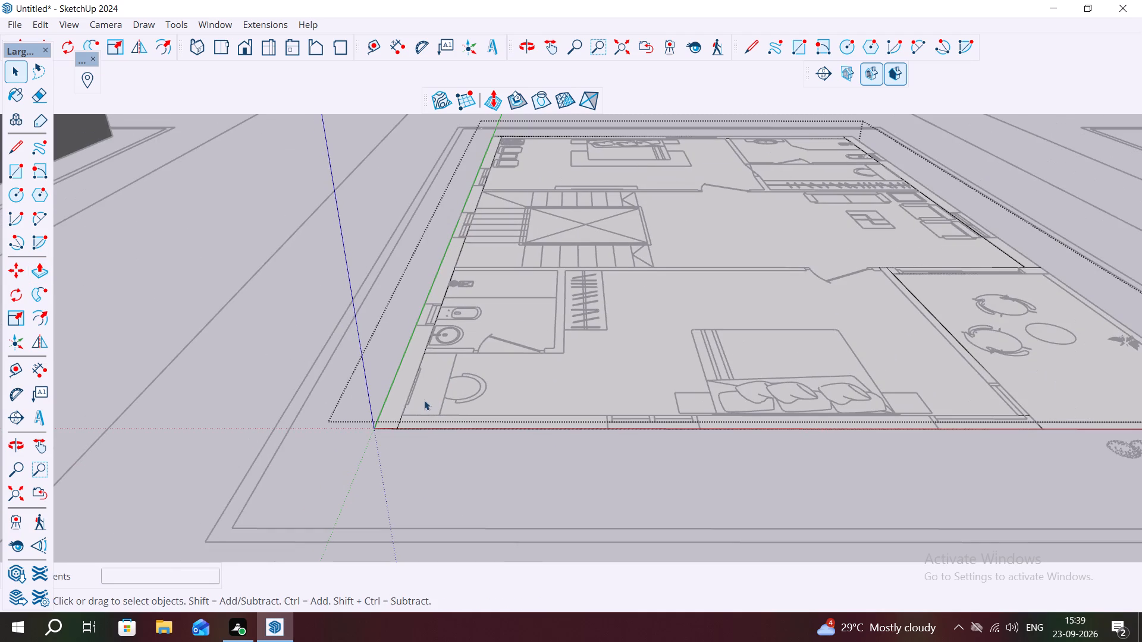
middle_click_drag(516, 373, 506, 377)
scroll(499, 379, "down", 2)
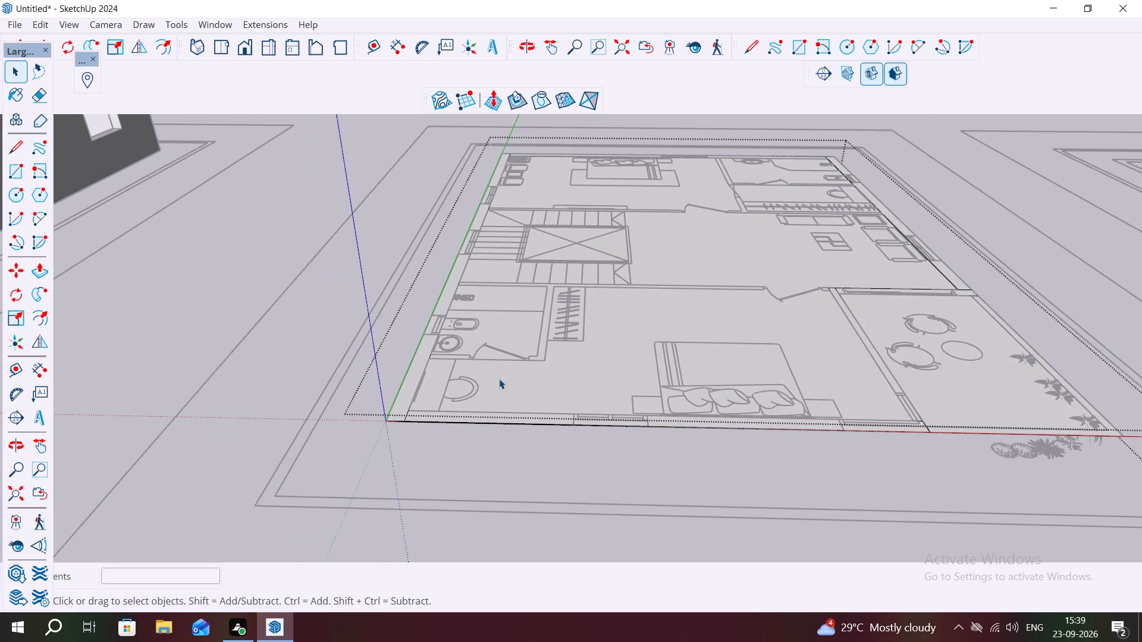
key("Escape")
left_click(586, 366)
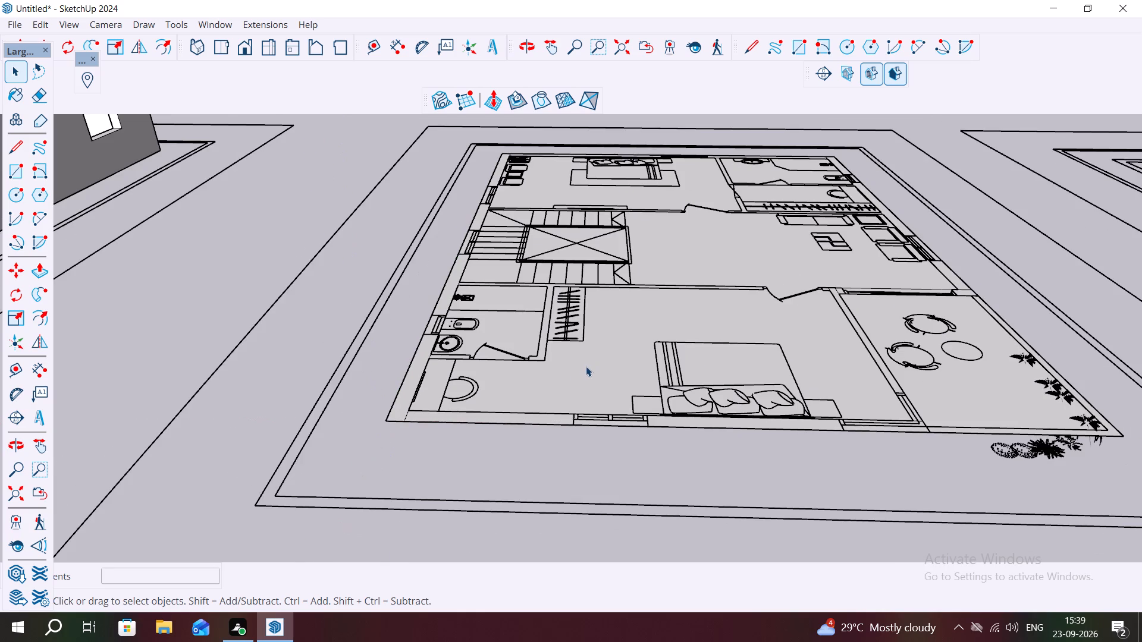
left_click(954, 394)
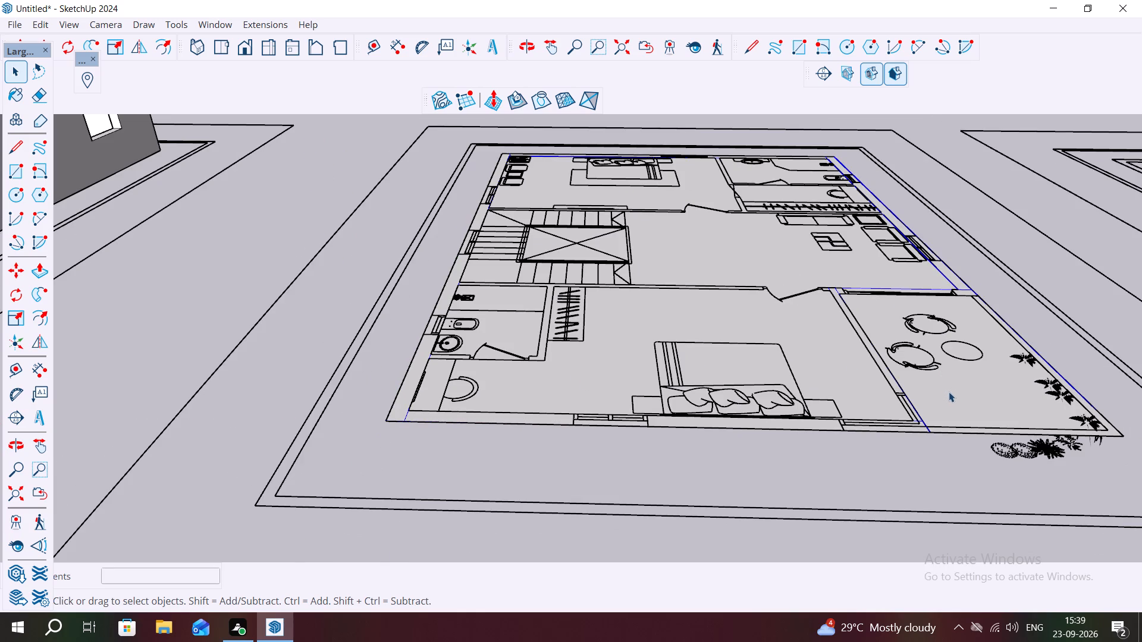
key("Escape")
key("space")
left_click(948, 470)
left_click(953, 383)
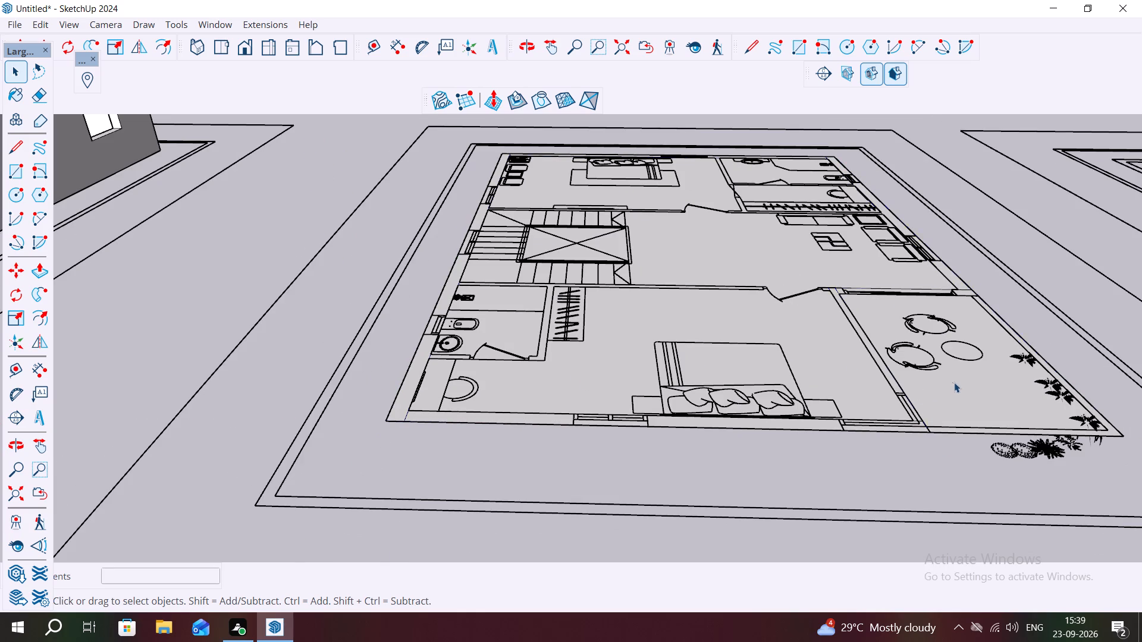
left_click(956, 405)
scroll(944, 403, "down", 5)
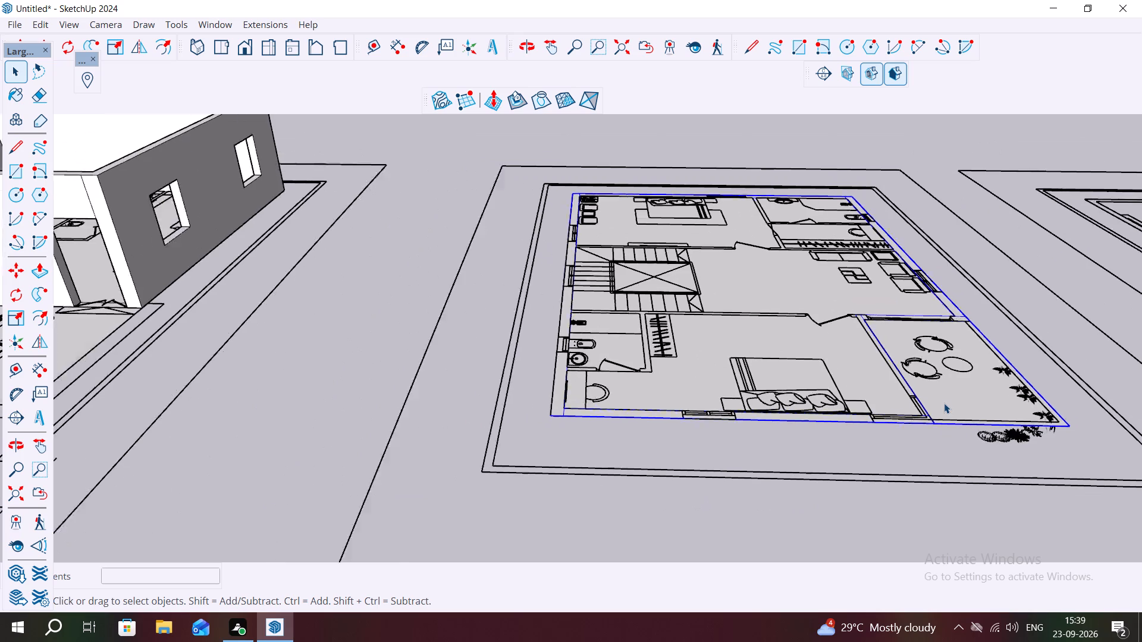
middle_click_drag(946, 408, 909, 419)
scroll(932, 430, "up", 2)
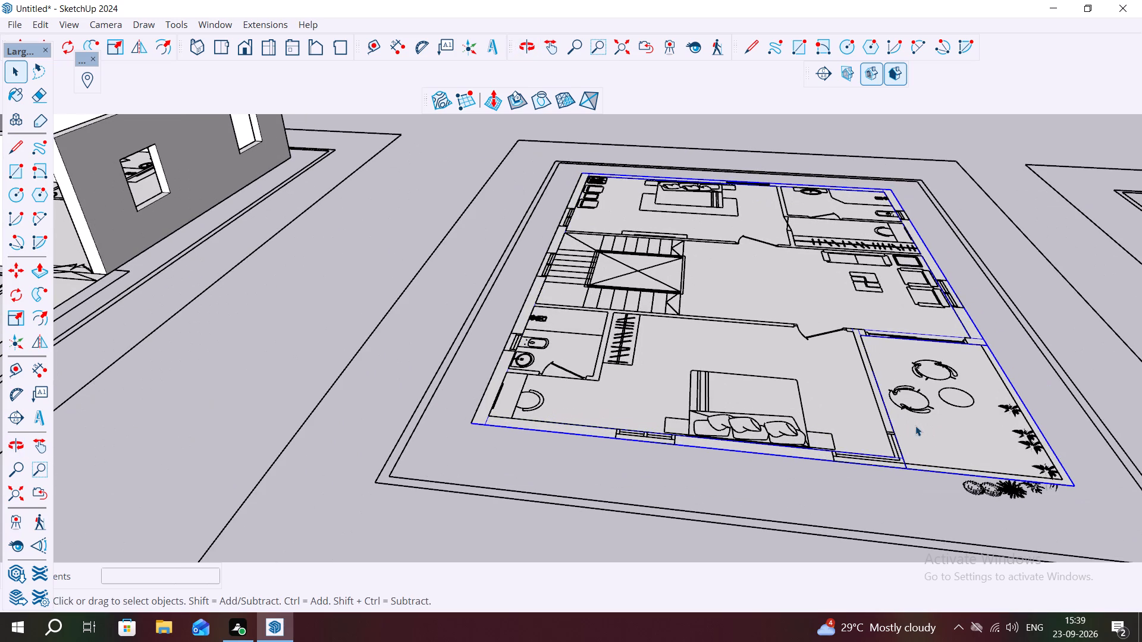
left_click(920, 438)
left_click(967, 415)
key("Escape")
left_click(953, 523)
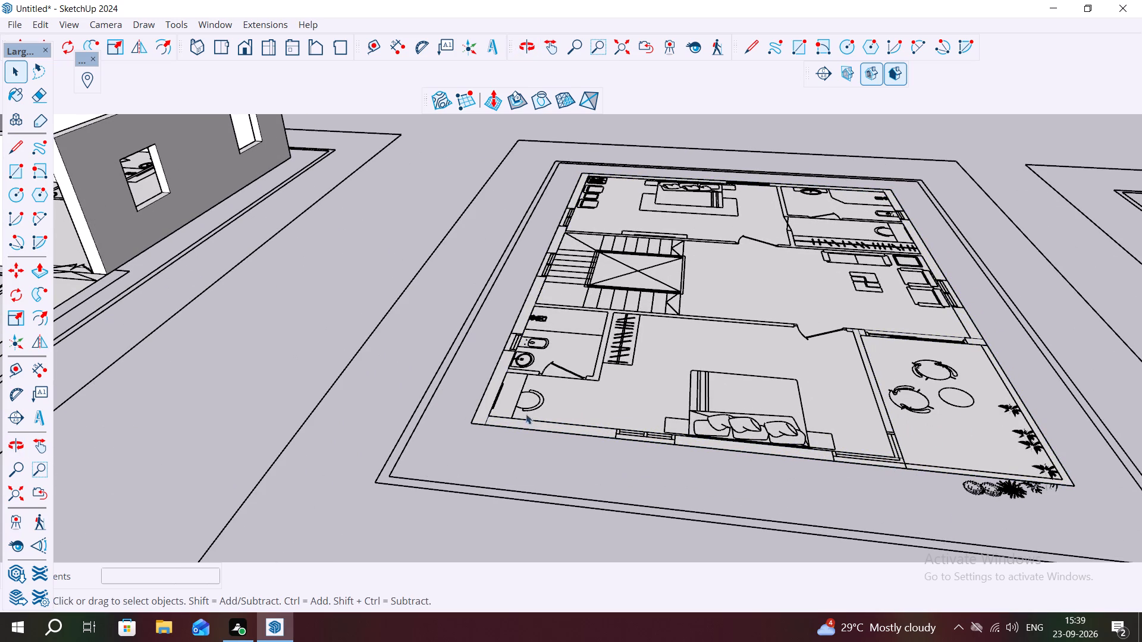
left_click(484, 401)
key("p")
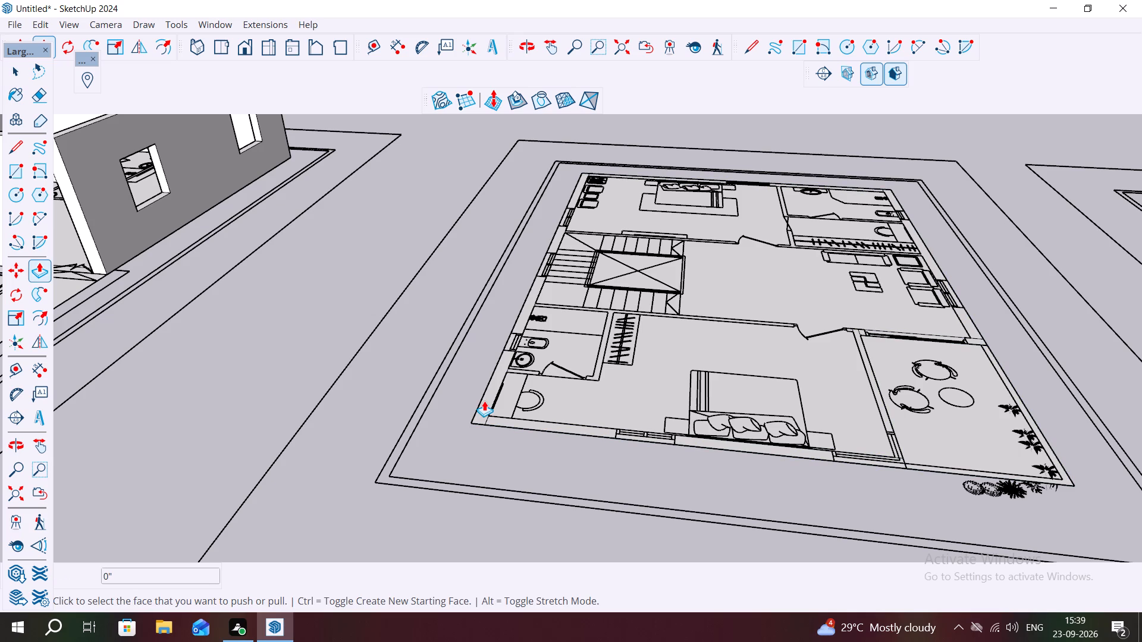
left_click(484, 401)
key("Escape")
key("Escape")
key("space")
Open the first-floor group for editing and extrude the long staircase-side outer wall strip up 10'.
double_click(484, 408)
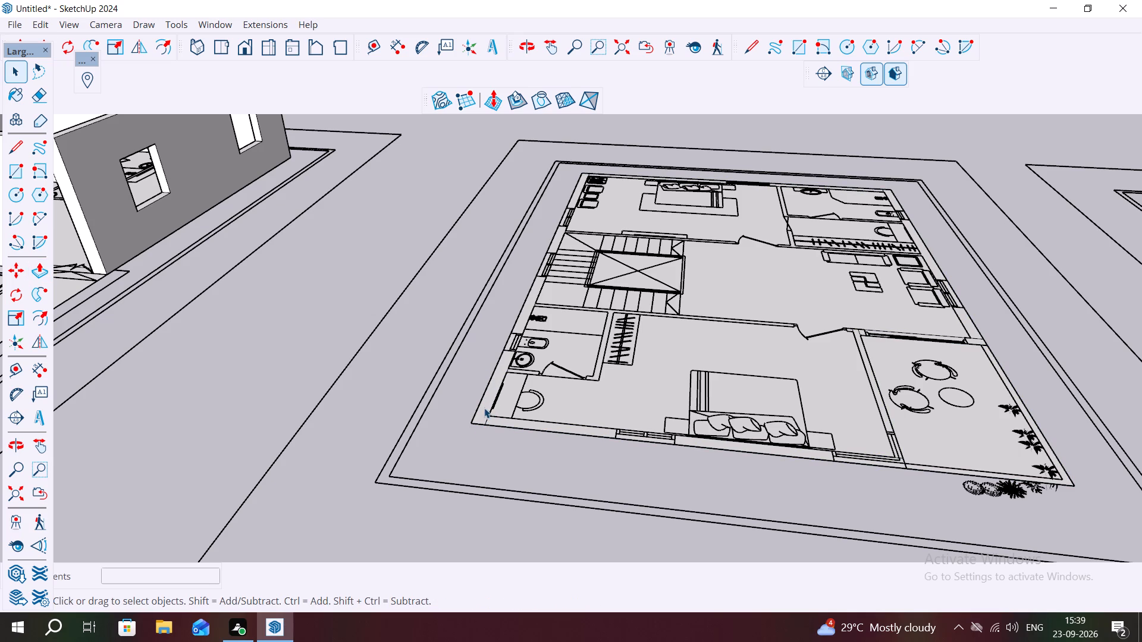
double_click(484, 405)
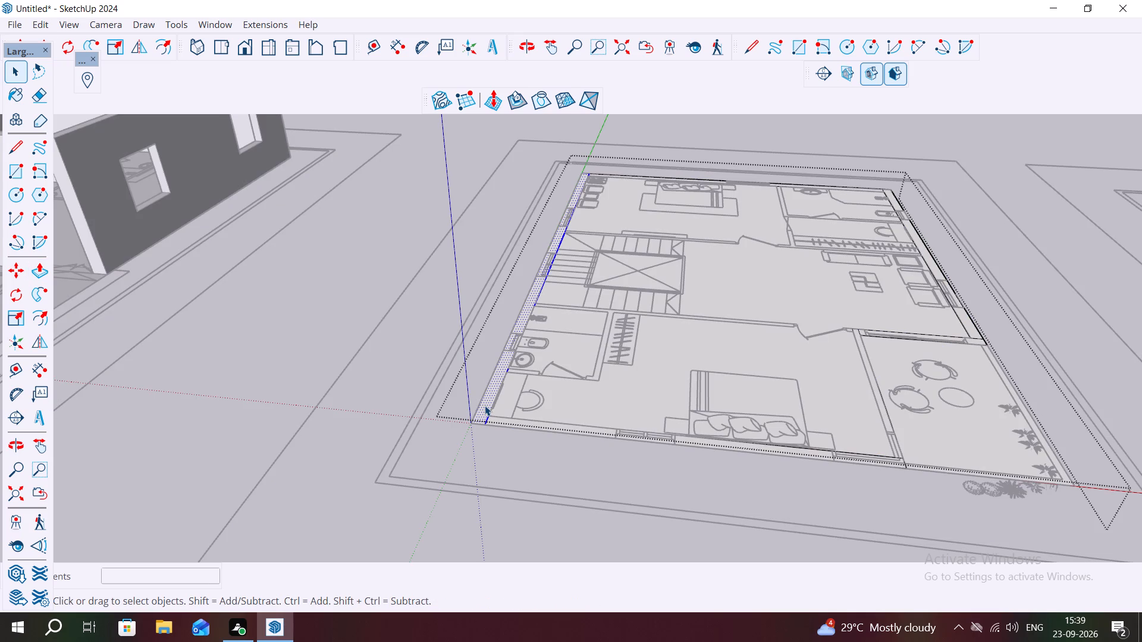
key("p")
left_click(485, 405)
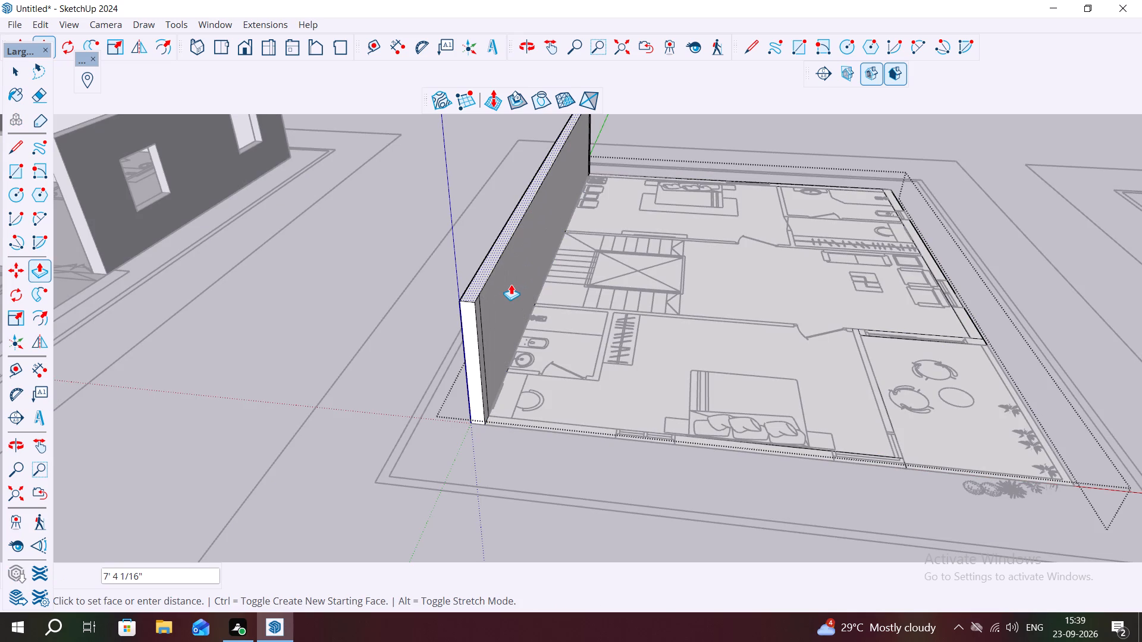
type("10'")
key("Return")
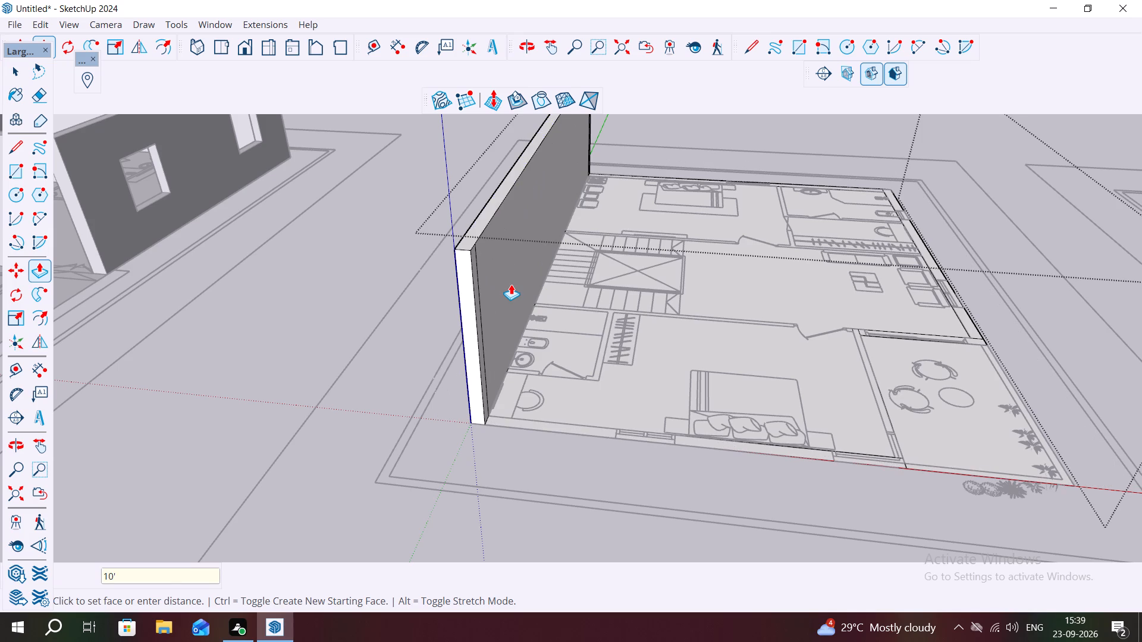
key("Escape")
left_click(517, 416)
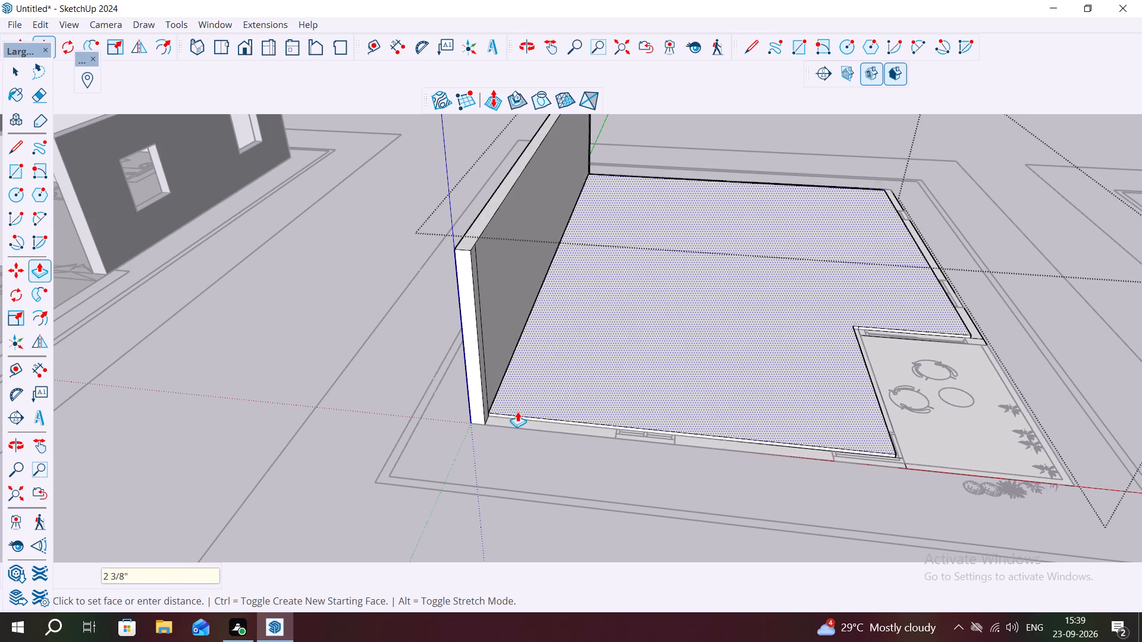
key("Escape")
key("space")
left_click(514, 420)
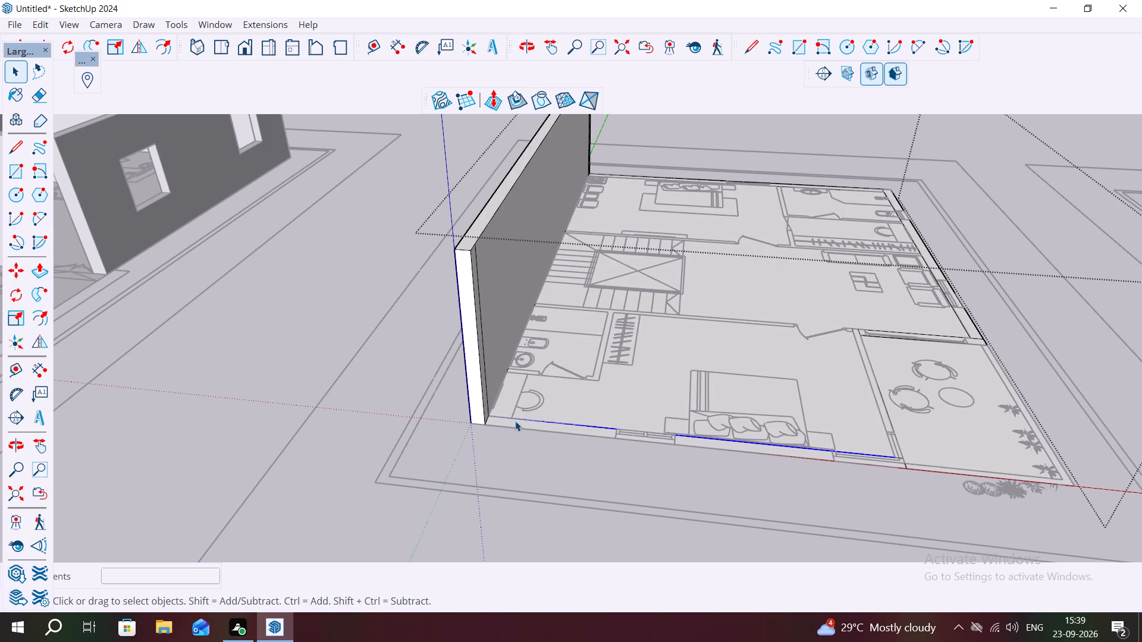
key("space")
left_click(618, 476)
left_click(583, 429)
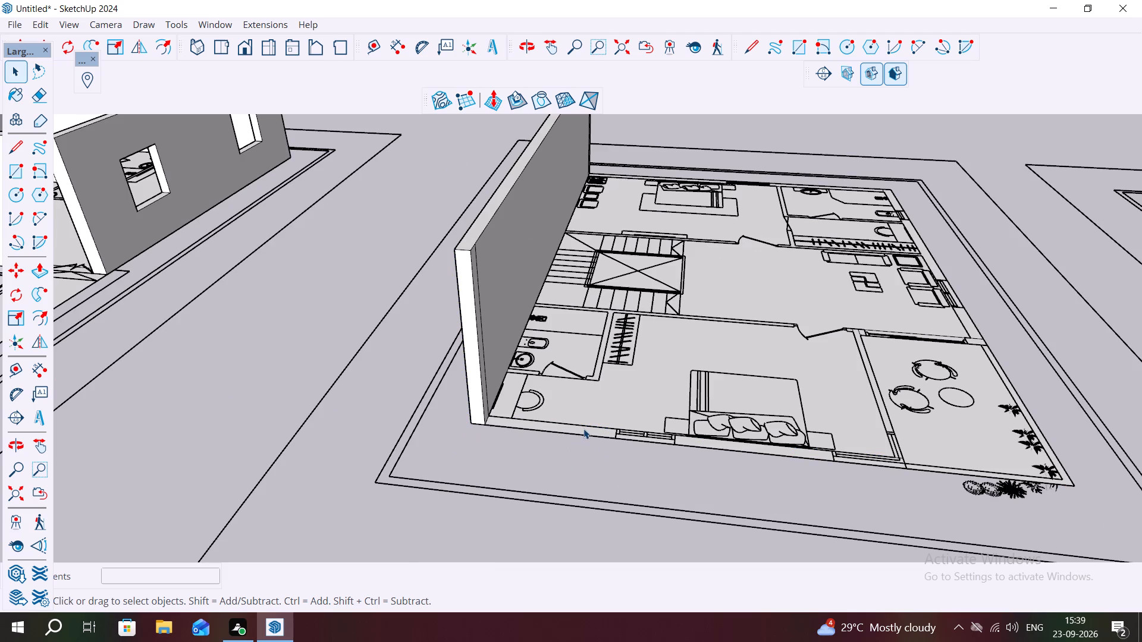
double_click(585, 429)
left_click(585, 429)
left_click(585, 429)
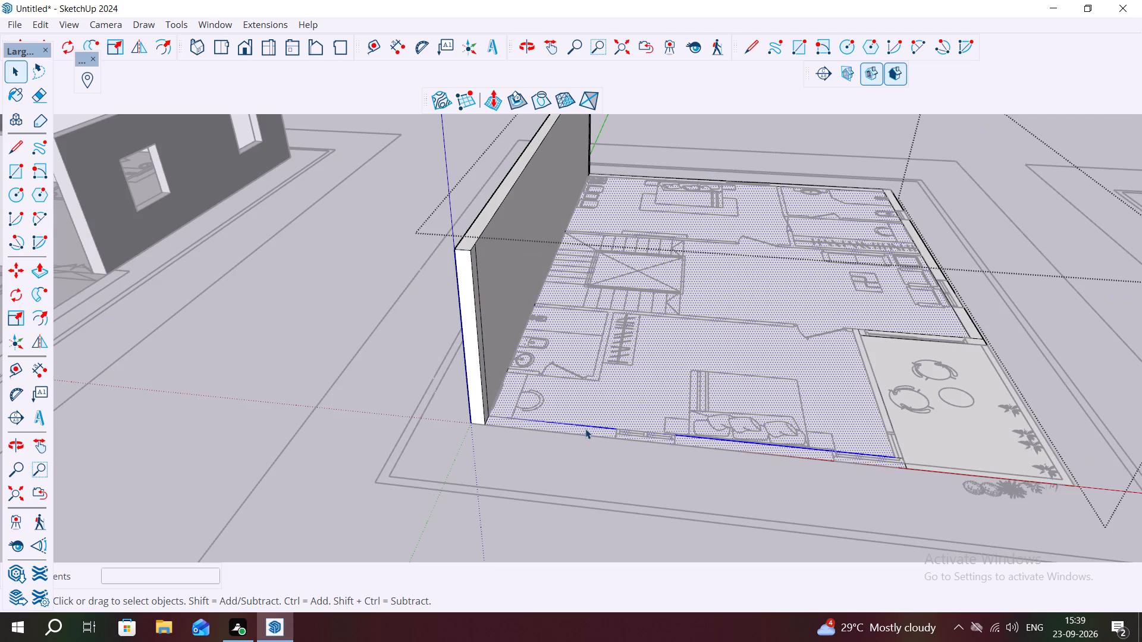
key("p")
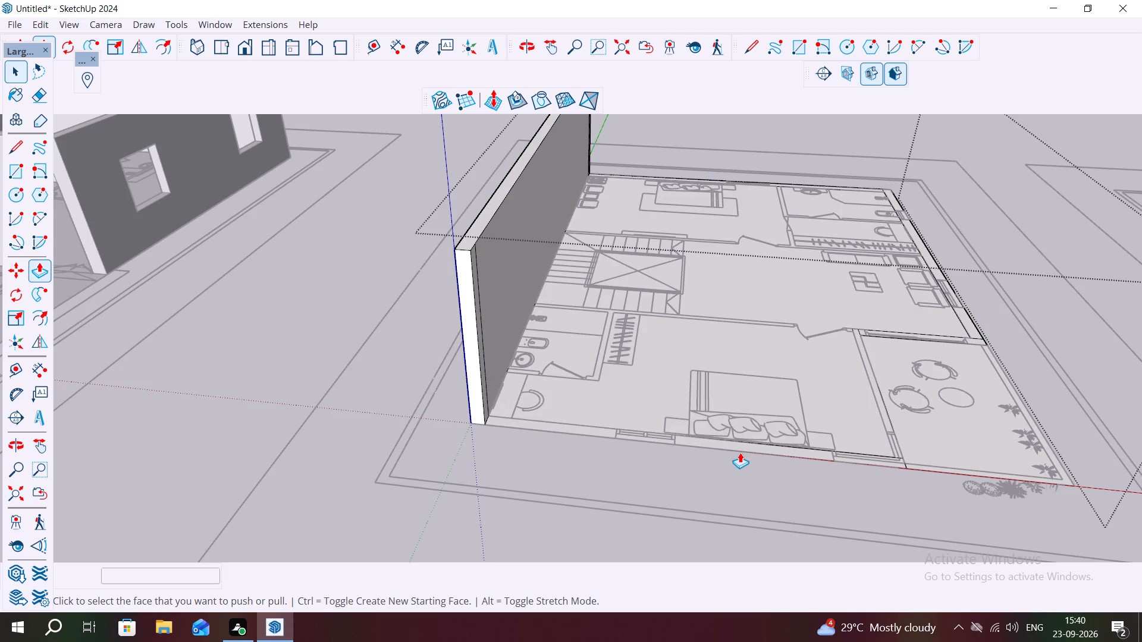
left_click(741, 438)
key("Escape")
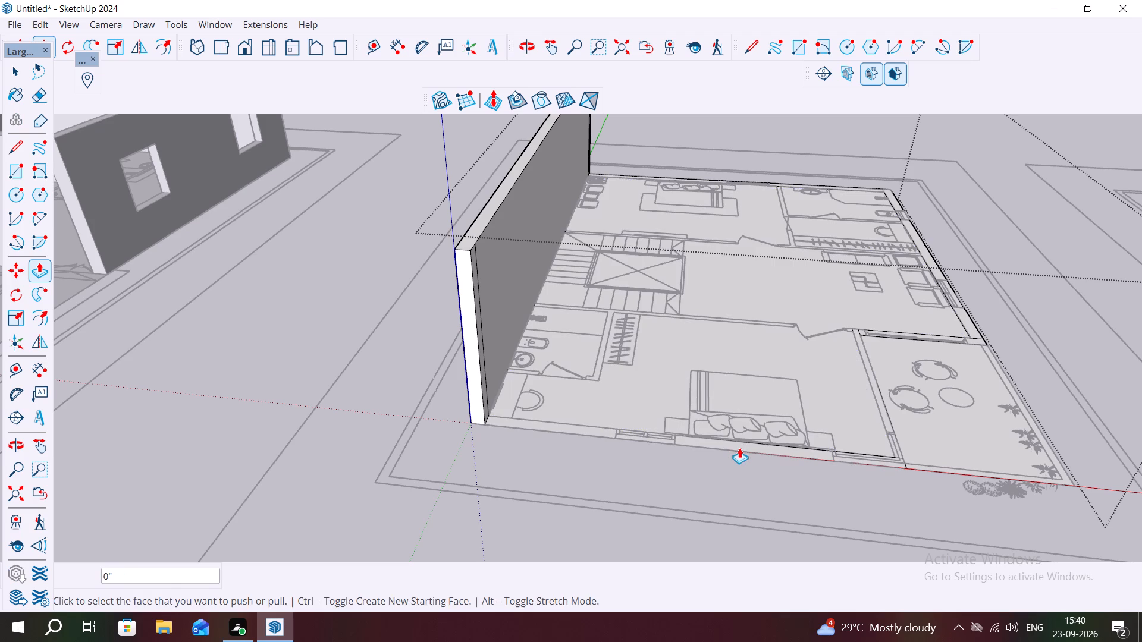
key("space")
Extrude the front bedroom outer wall strip up 10', between the staircase-side wall and the balcony.
left_click(739, 445)
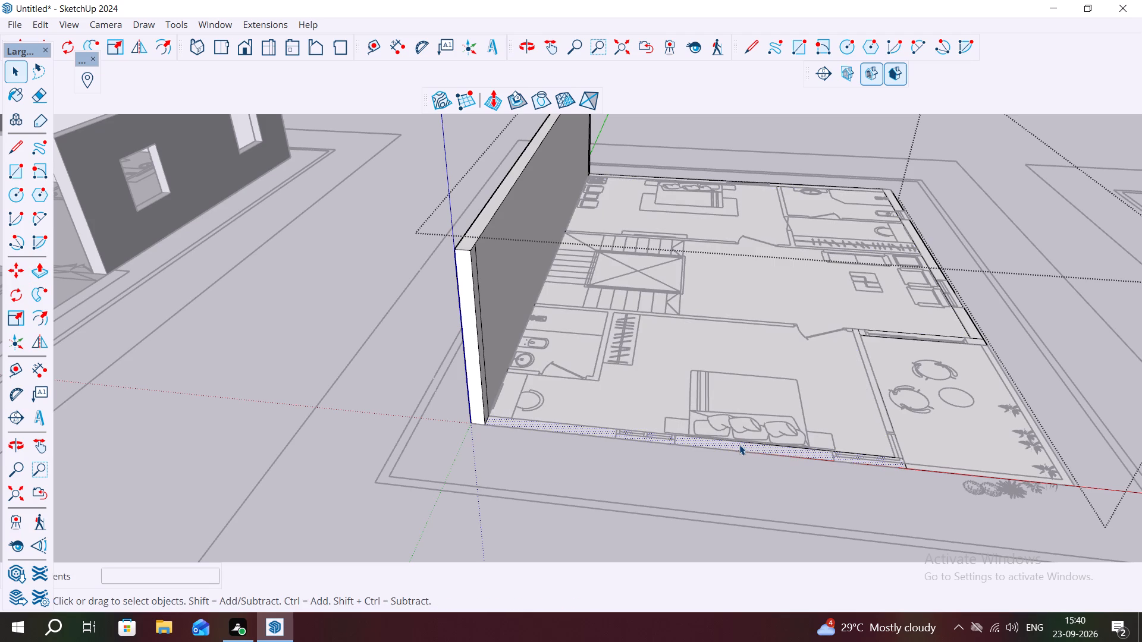
key("p")
left_click(739, 445)
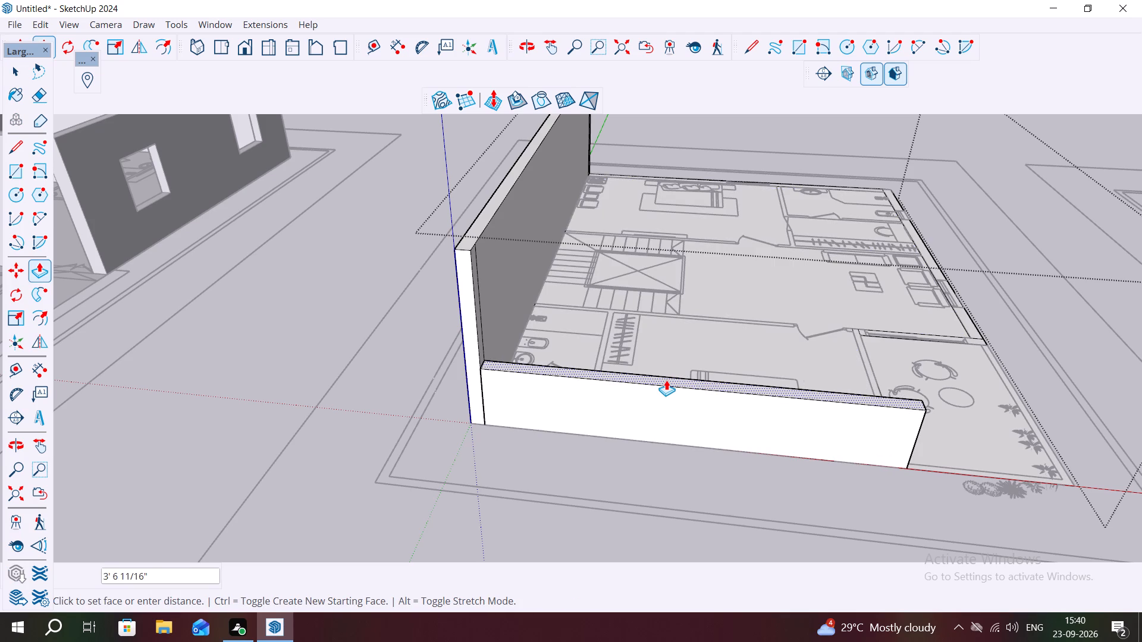
type("10'")
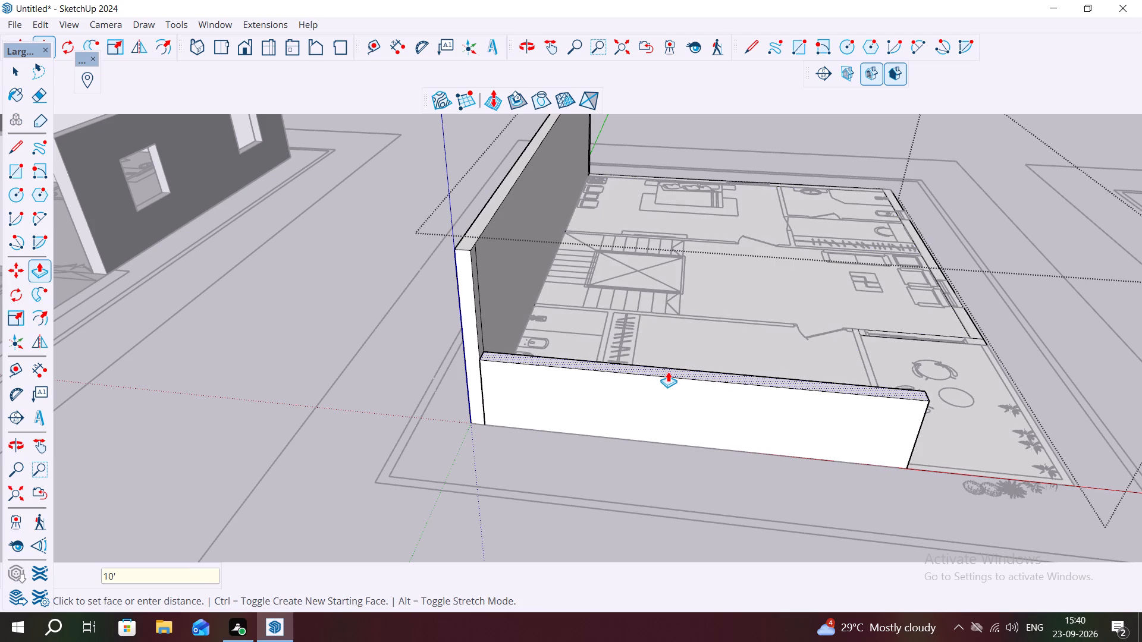
key("Return")
Extrude the two wall strips bordering the balcony, on its bedroom side and behind it, up 10'.
scroll(390, 351, "down", 7)
middle_click_drag(630, 412, 589, 416)
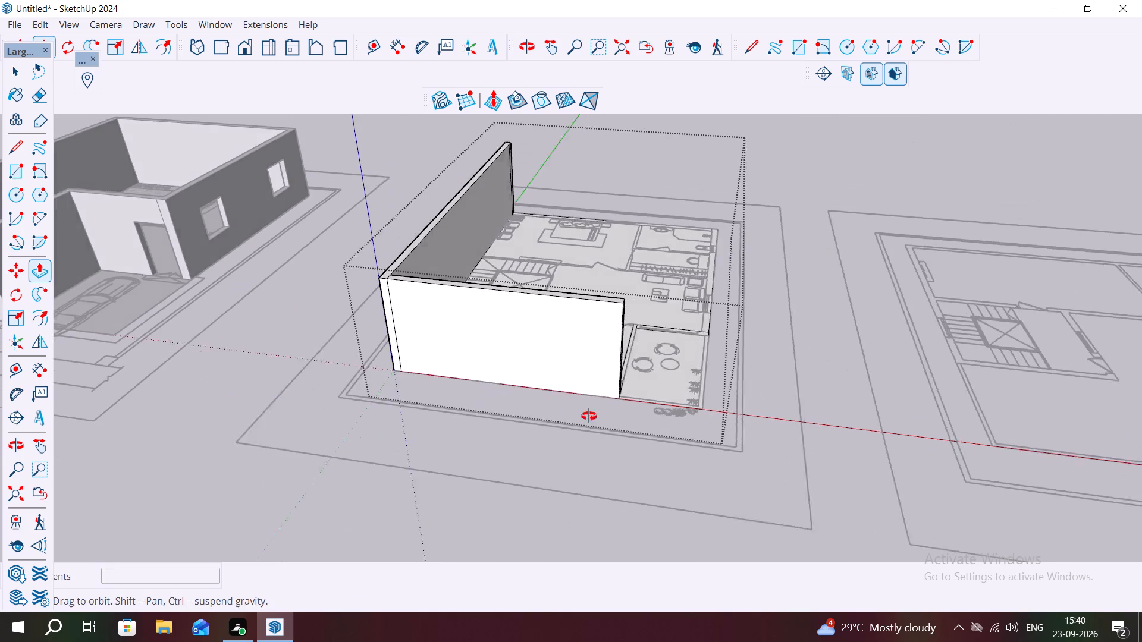
middle_click_drag(589, 416, 563, 418)
scroll(614, 313, "up", 7)
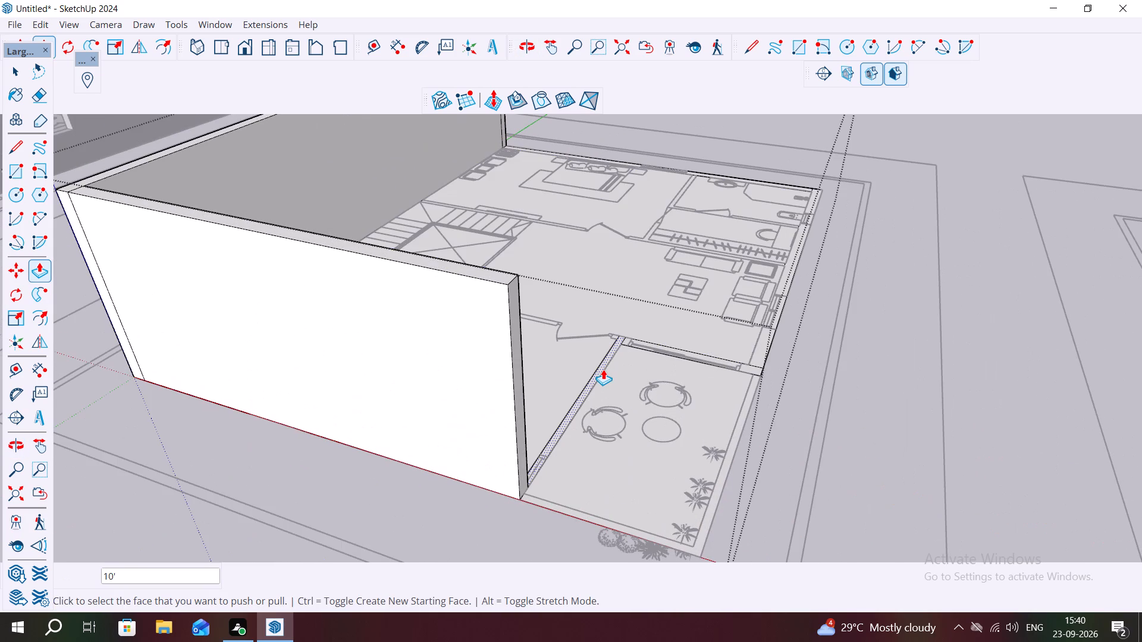
left_click(603, 369)
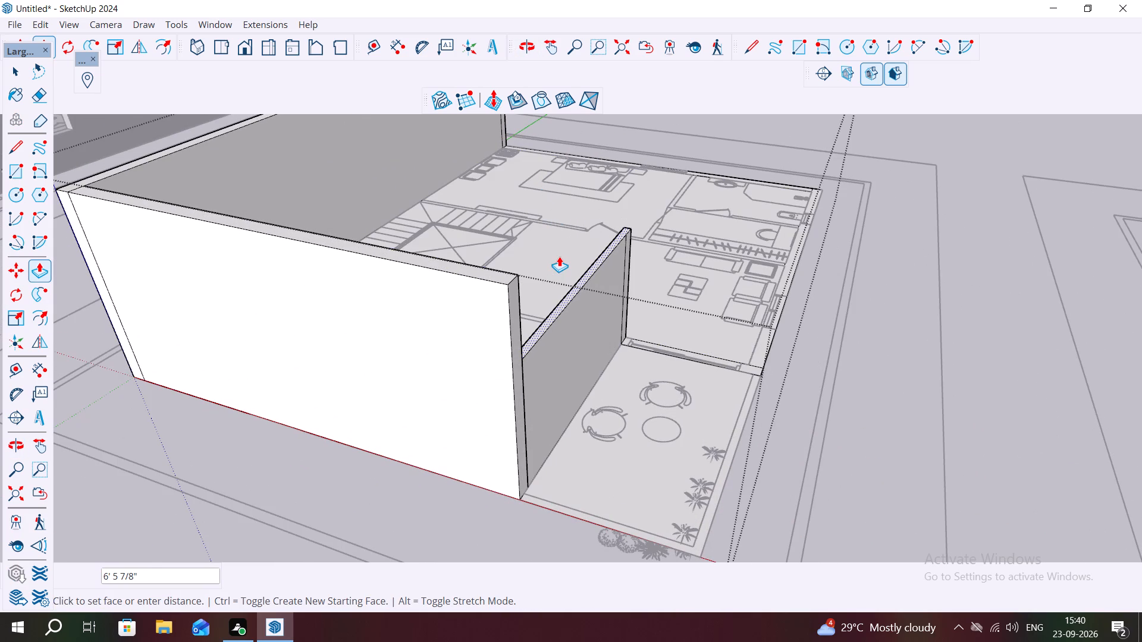
type("10'")
key("Return")
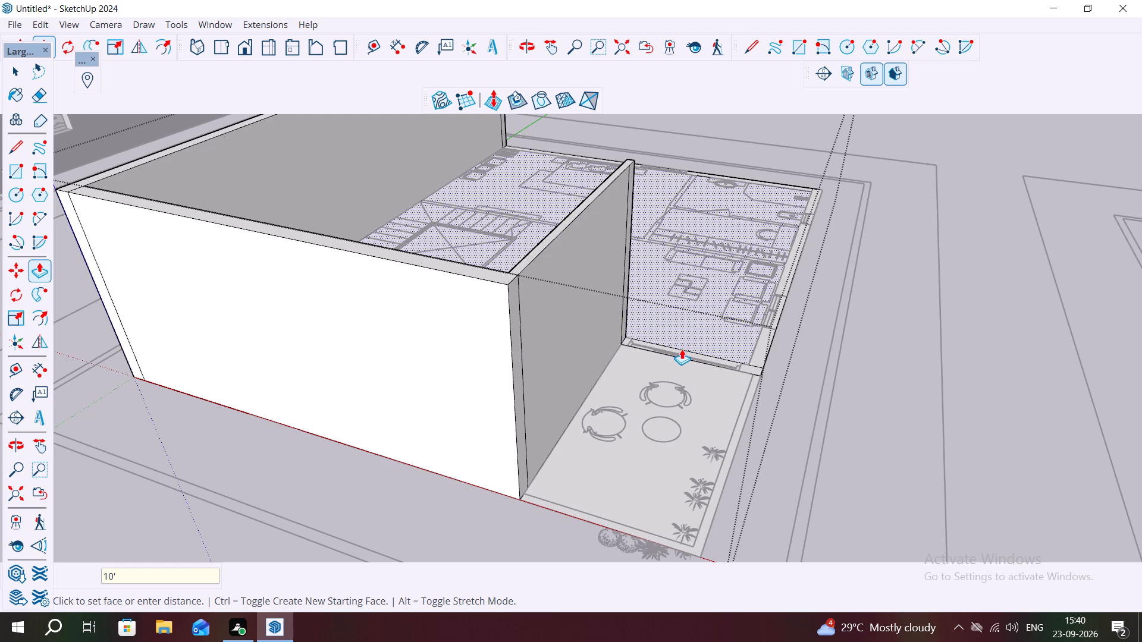
double_click(682, 351)
Extrude the outer side wall strip beside the living area and bathroom up 10', level with the adjoining walls.
scroll(710, 358, "down", 6)
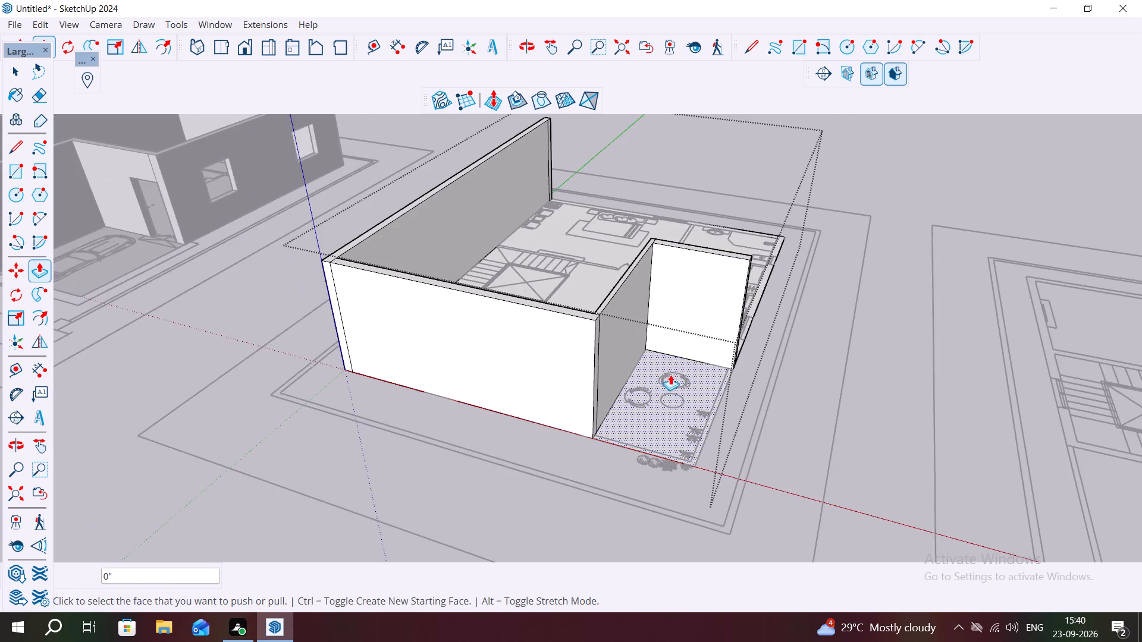
middle_click_drag(672, 374, 165, 394)
scroll(391, 317, "up", 1)
middle_click_drag(410, 323, 498, 424)
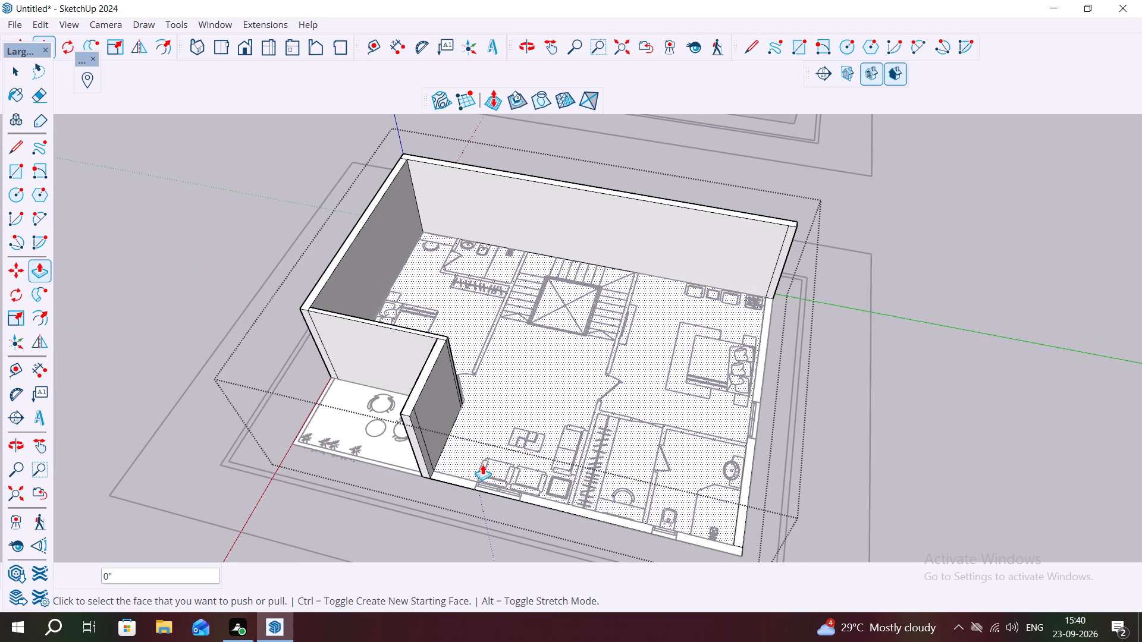
left_click(516, 492)
left_click(516, 492)
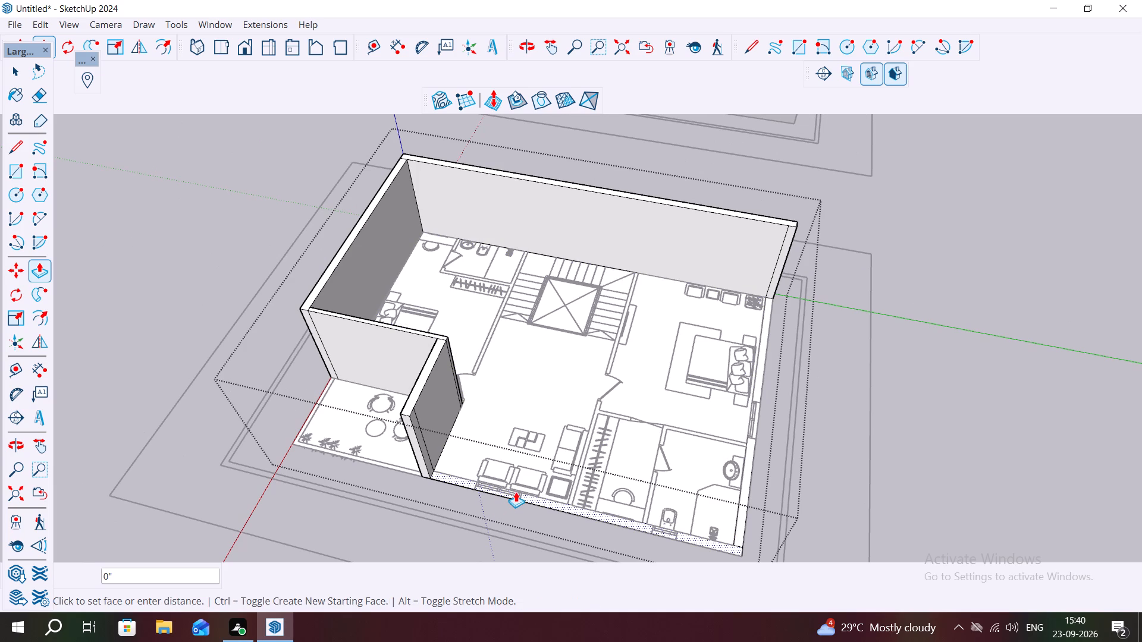
left_click(494, 402)
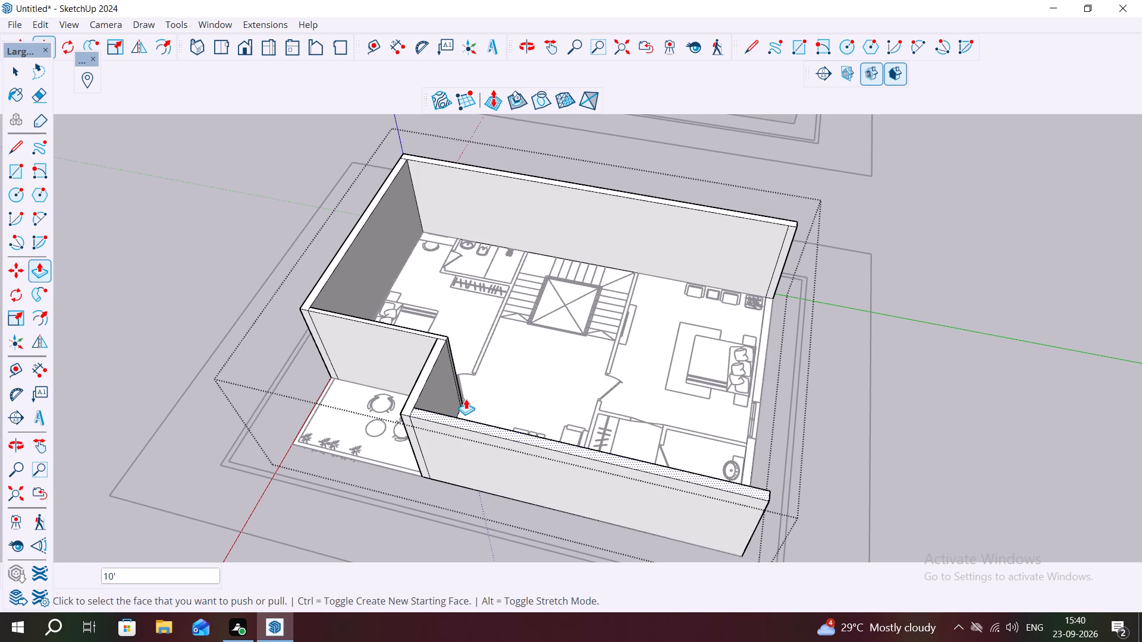
Extrude the rear outer wall strip up 10' to close the first-floor wall outline.
scroll(337, 423, "down", 5)
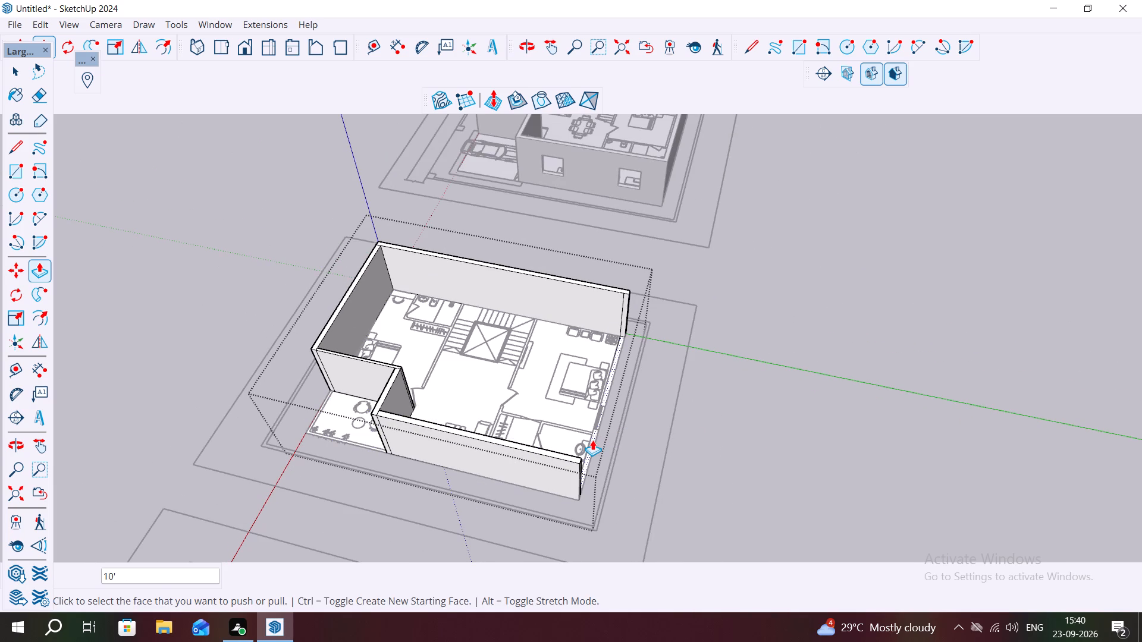
double_click(594, 440)
scroll(702, 473, "down", 6)
middle_click_drag(705, 515, 852, 421)
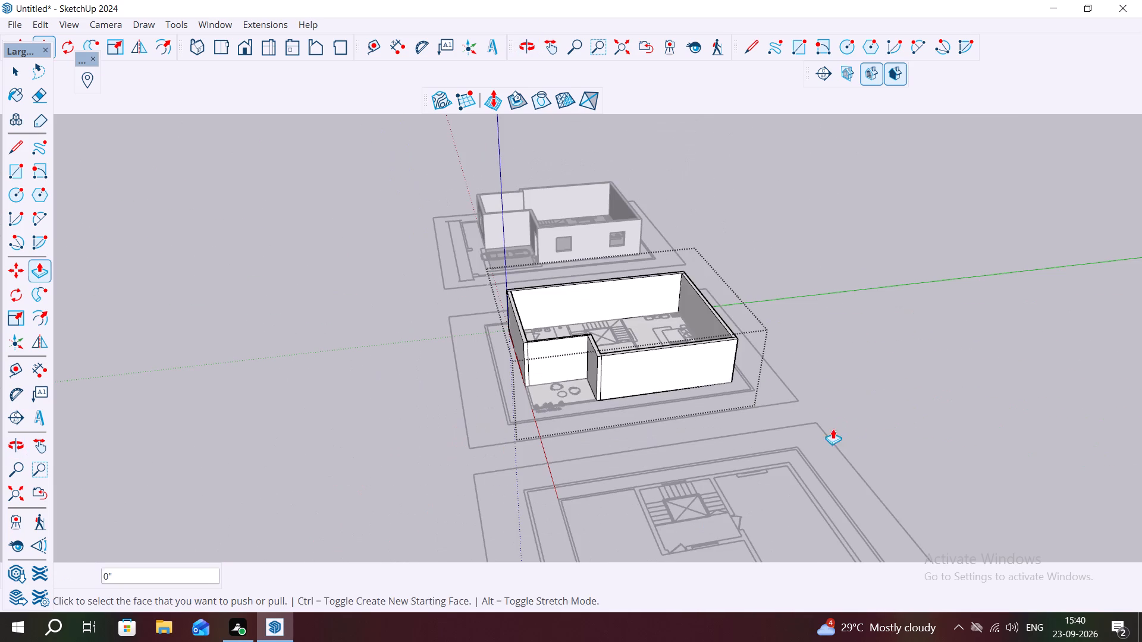
Erase the wall-top seam line at the living-side balcony corner and the vertical seams on the outer side wall and bedroom wall facing the balcony.
key("Escape")
key("space")
key("e")
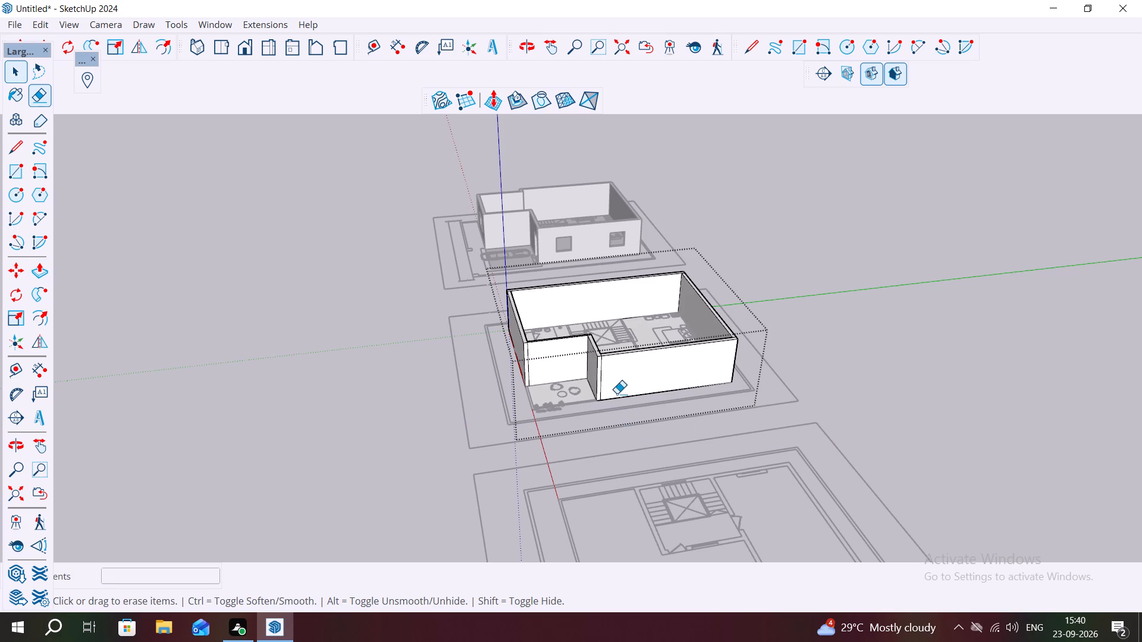
scroll(613, 363, "up", 12)
middle_click_drag(617, 386, 629, 475)
scroll(622, 458, "up", 4)
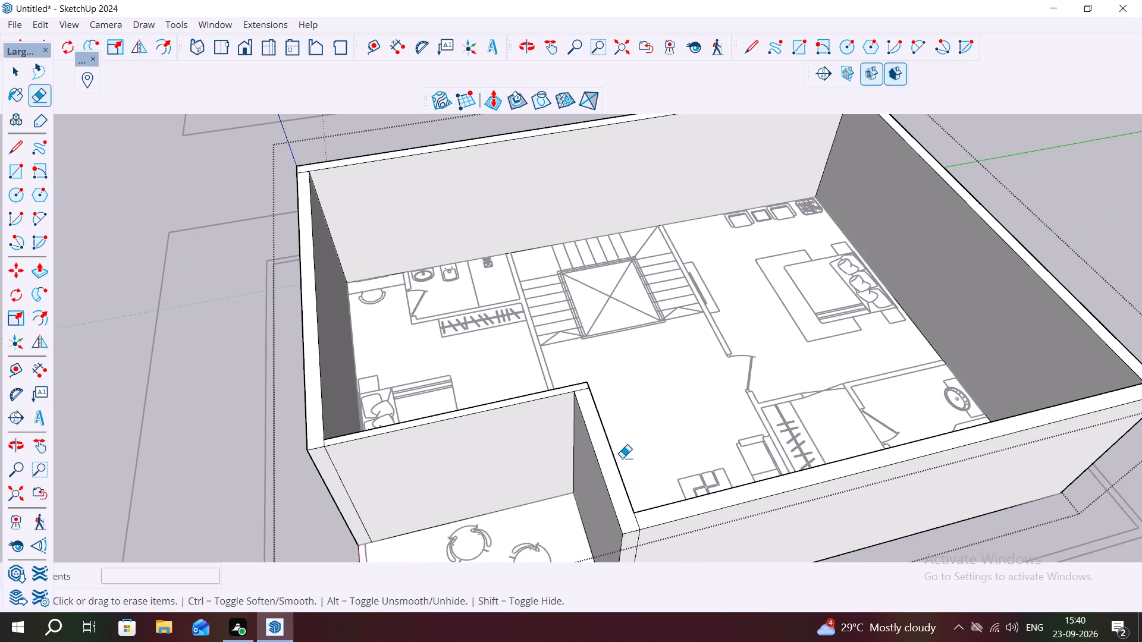
left_click(636, 517)
scroll(592, 471, "down", 2)
middle_click_drag(525, 455, 533, 443)
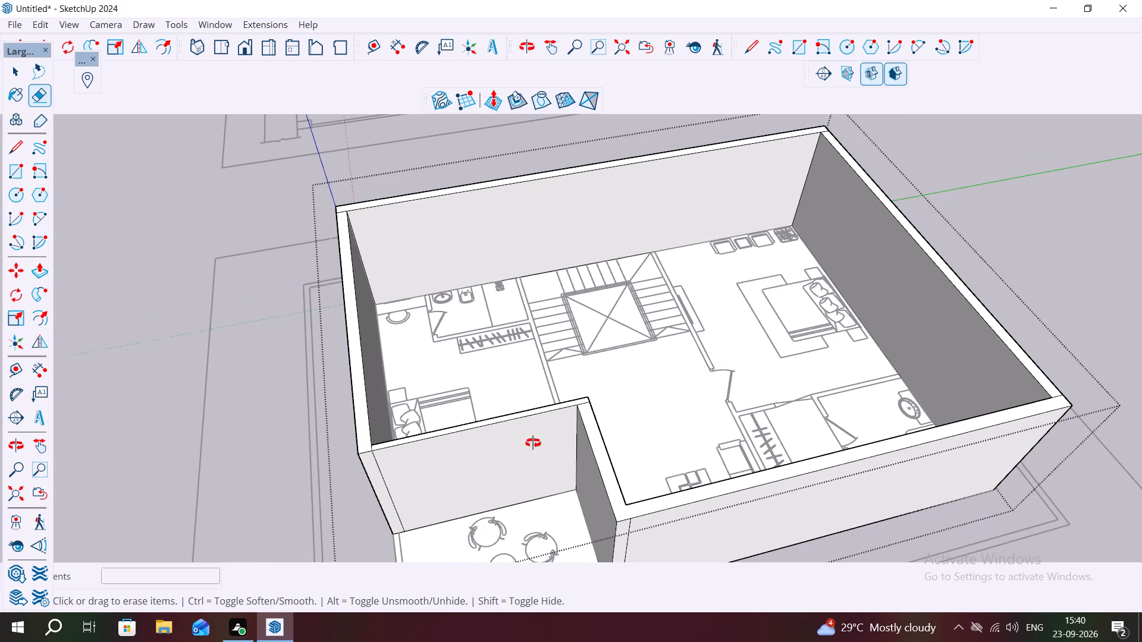
middle_click_drag(533, 443, 545, 329)
left_click(656, 420)
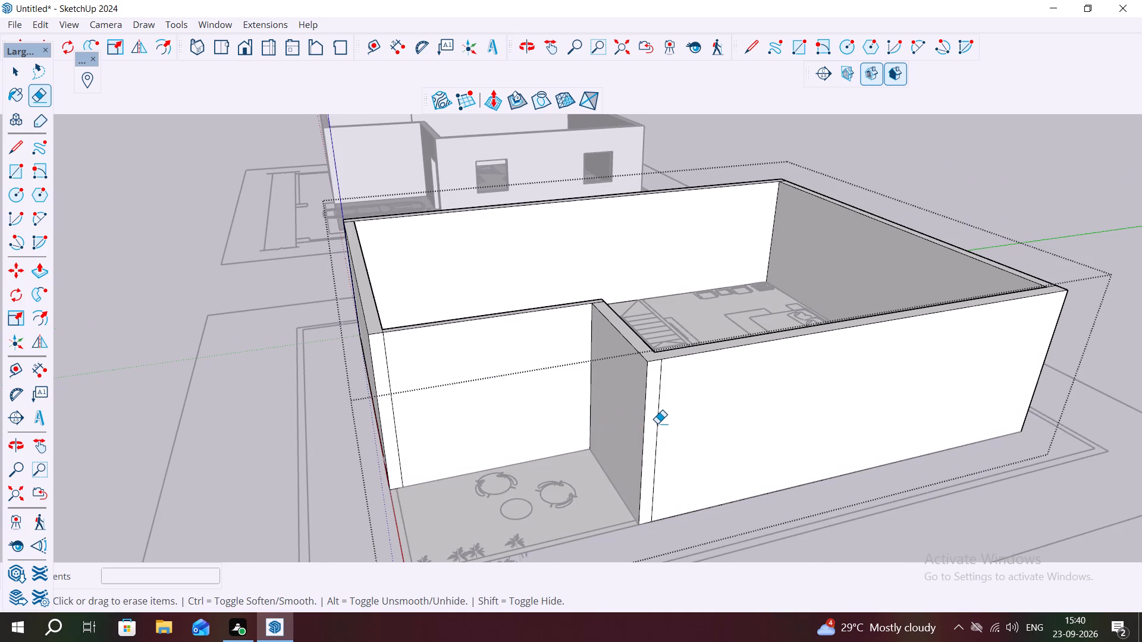
left_click(657, 423)
scroll(398, 408, "up", 3)
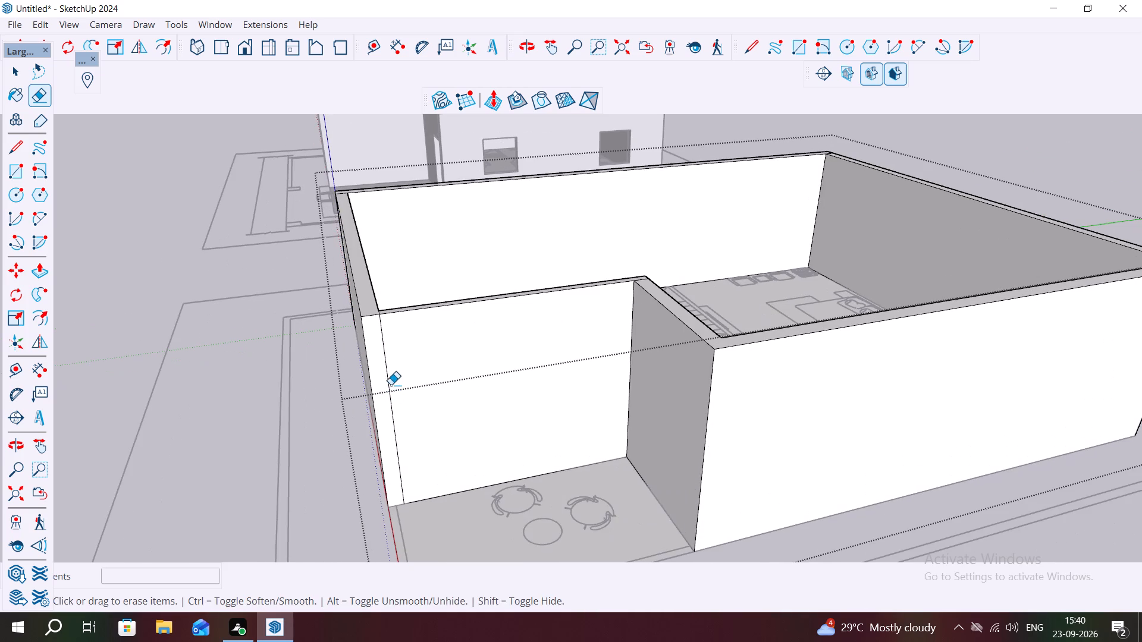
left_click(387, 374)
Erase the wall-top seam lines at the front bedroom corner and at the inner balcony corner of the first floor.
middle_click_drag(405, 306, 450, 450)
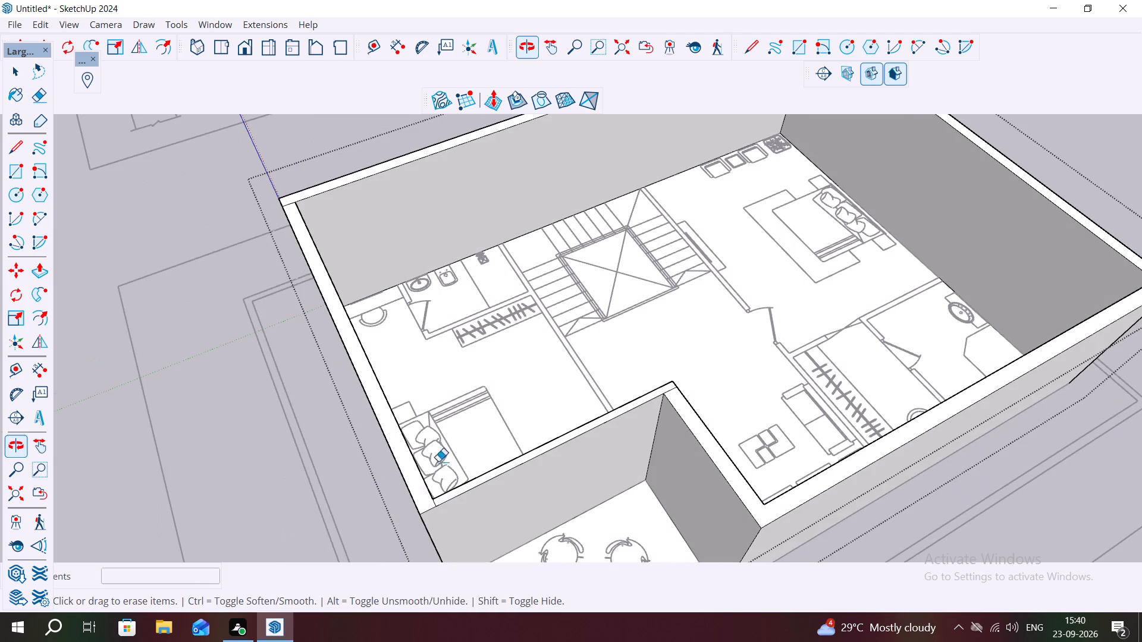
scroll(423, 492, "up", 4)
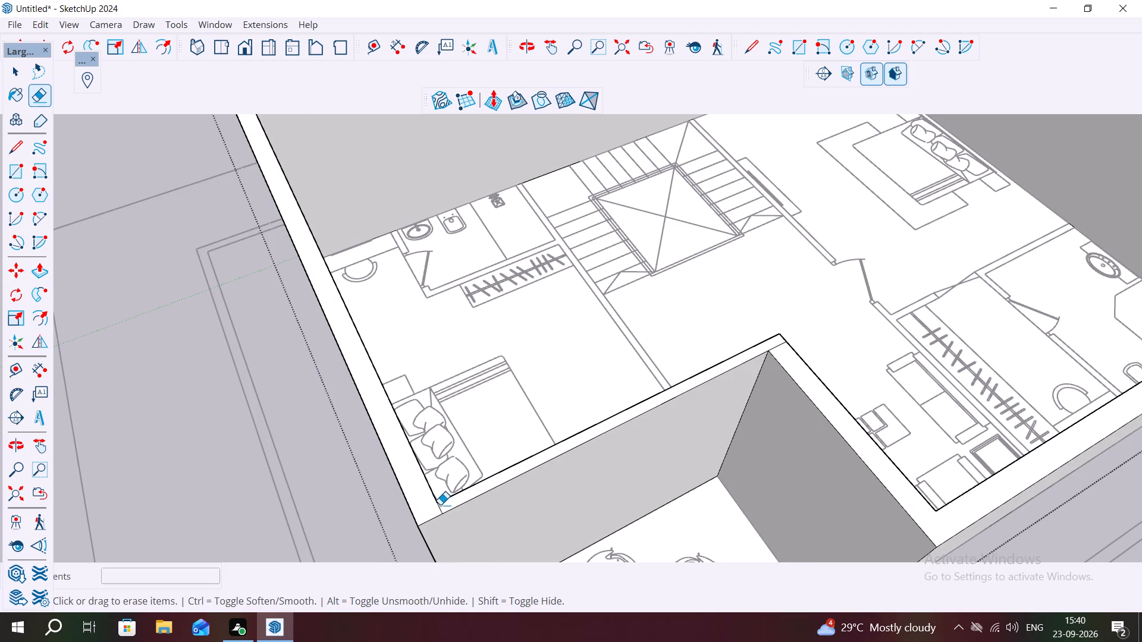
left_click(438, 506)
scroll(488, 502, "down", 3)
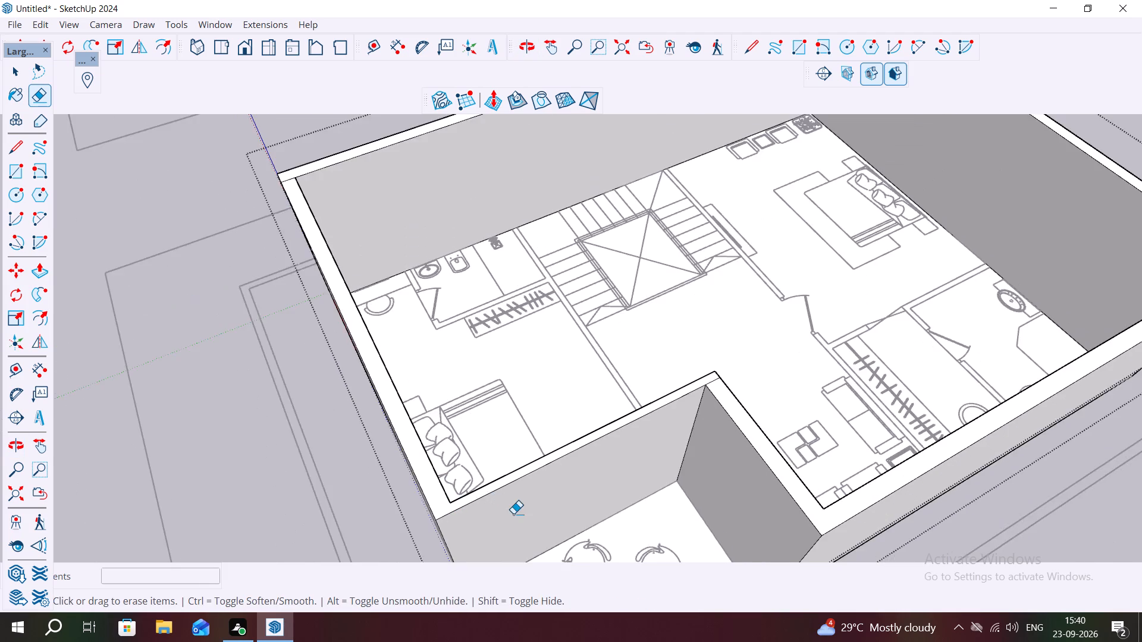
scroll(515, 514, "down", 3)
scroll(658, 414, "up", 4)
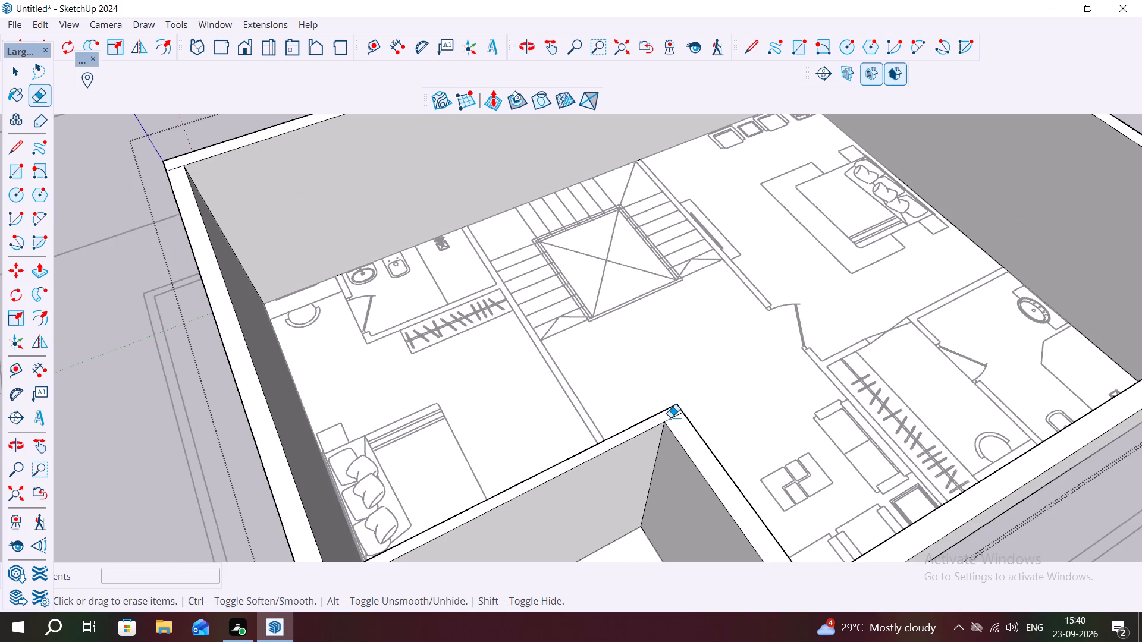
left_click(670, 417)
scroll(589, 476, "down", 6)
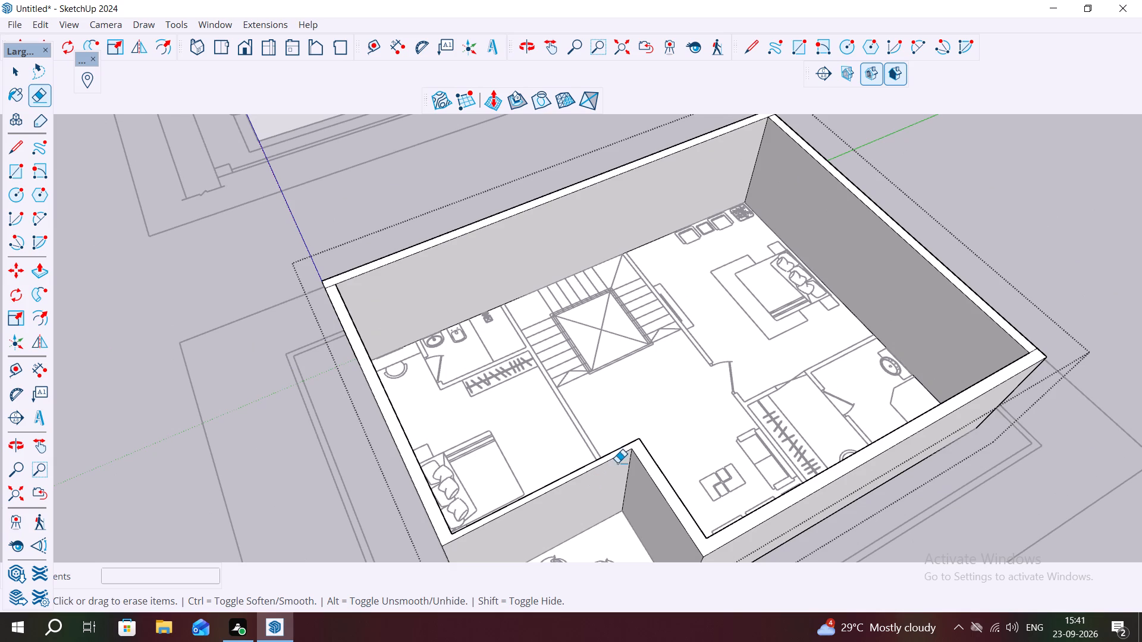
Erase the wall-top seam lines at the remaining three outer corners so the first-floor wall tops form one continuous face.
scroll(323, 249, "up", 12)
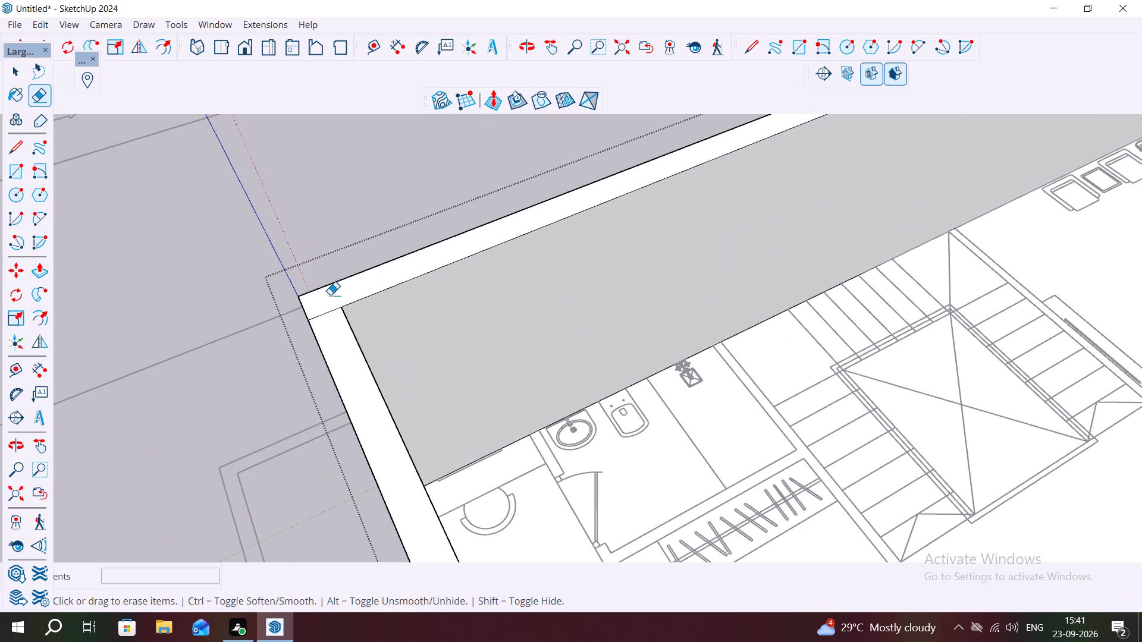
left_click(323, 312)
left_click(324, 312)
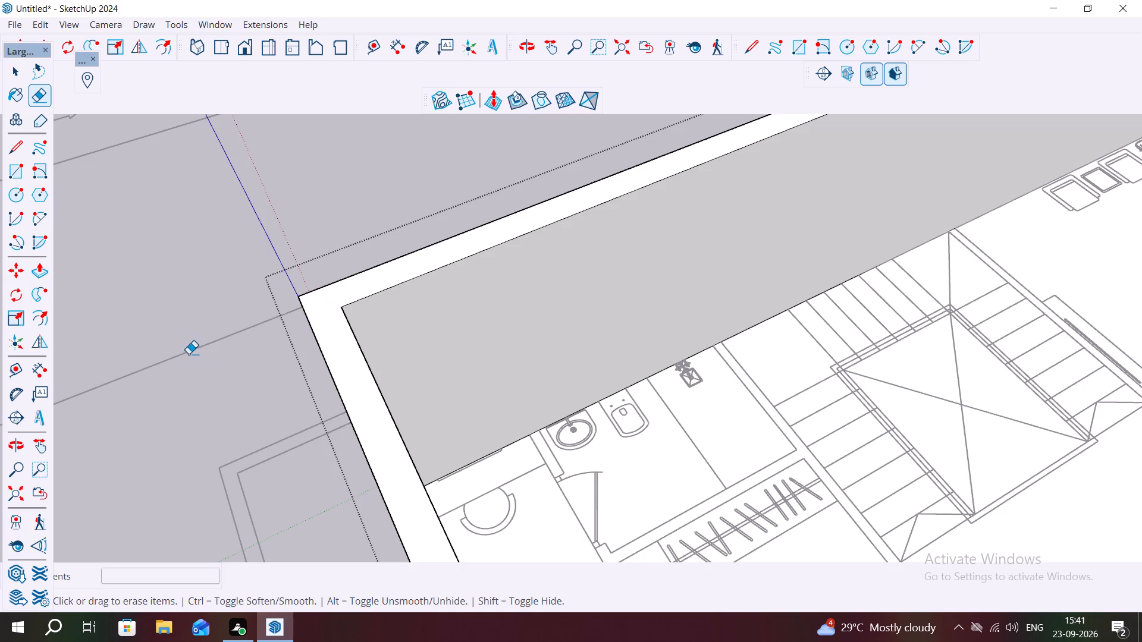
scroll(188, 354, "down", 15)
scroll(811, 219, "up", 2)
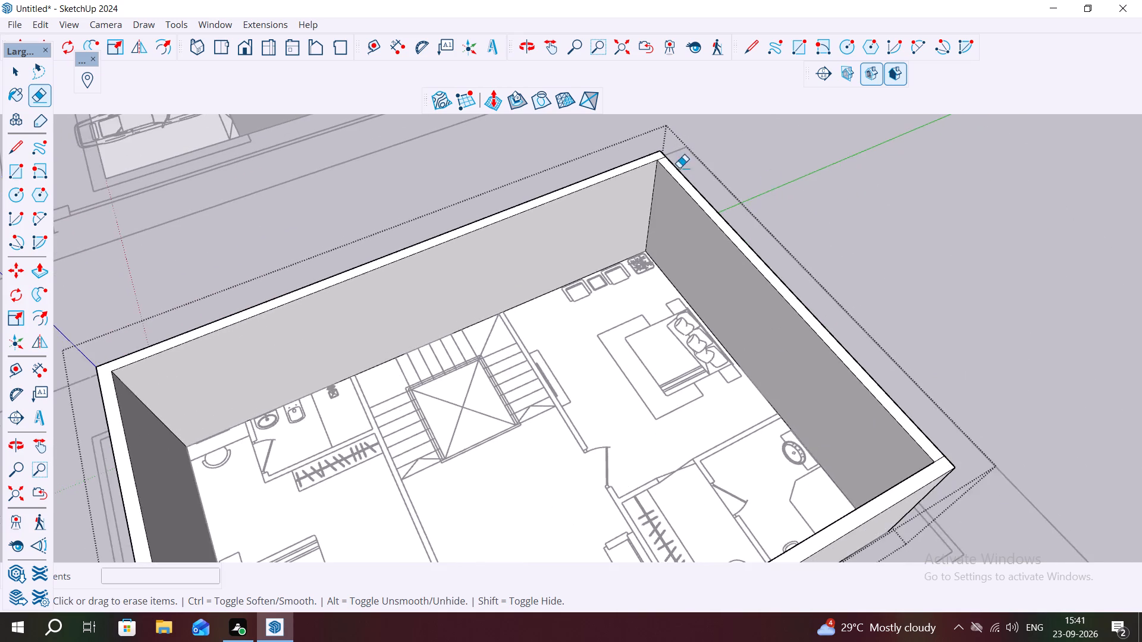
scroll(657, 149, "up", 6)
left_click(664, 161)
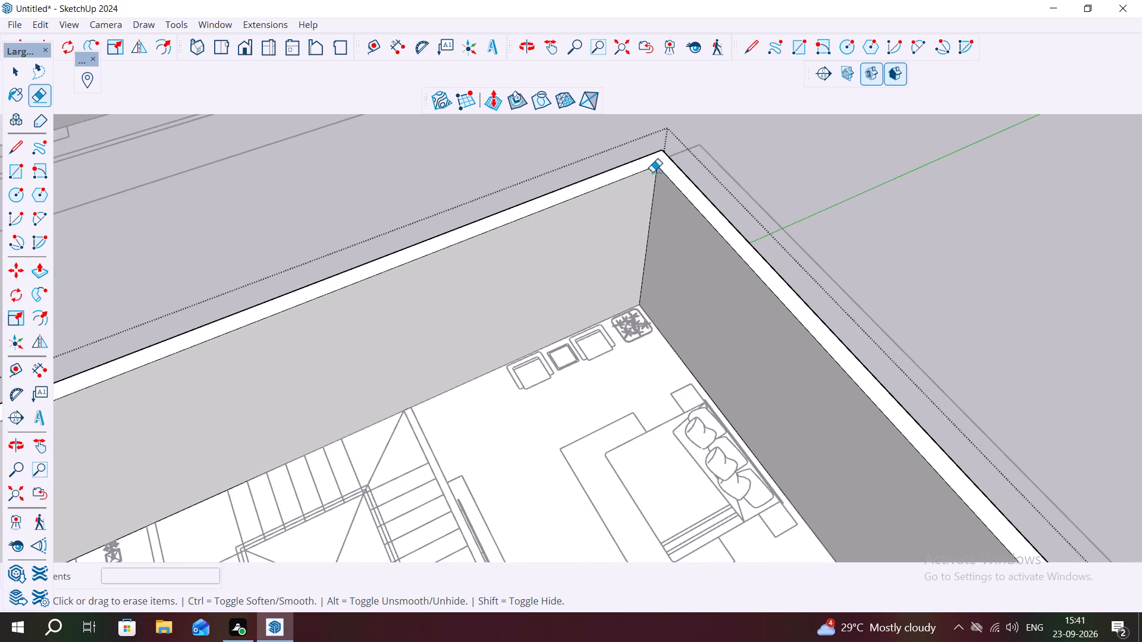
scroll(605, 262, "down", 17)
scroll(626, 369, "up", 13)
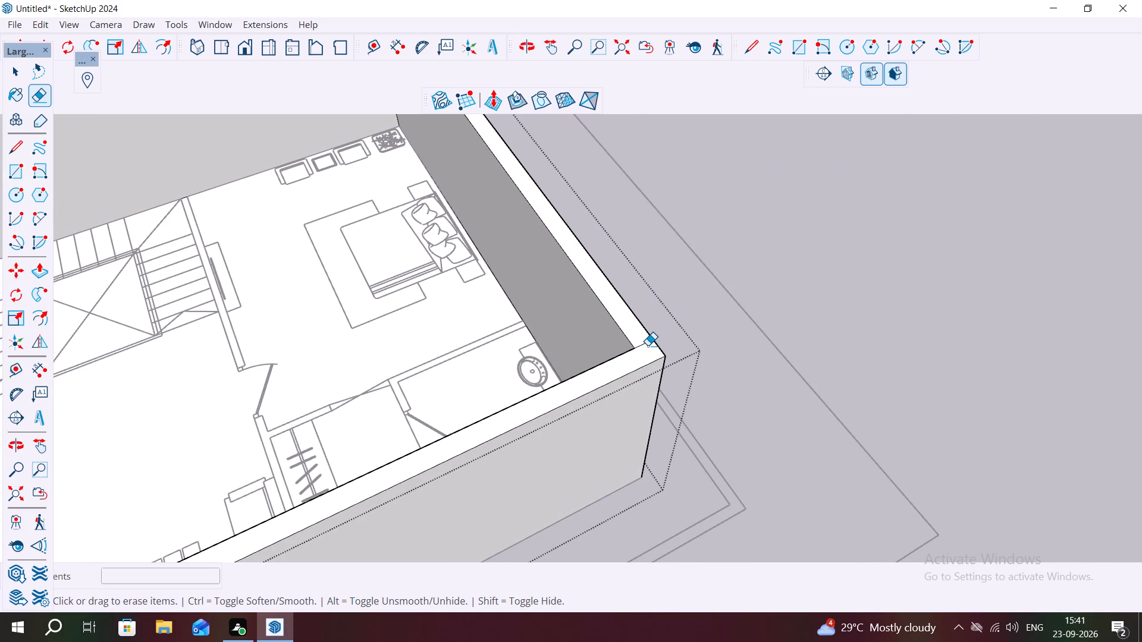
left_click(646, 342)
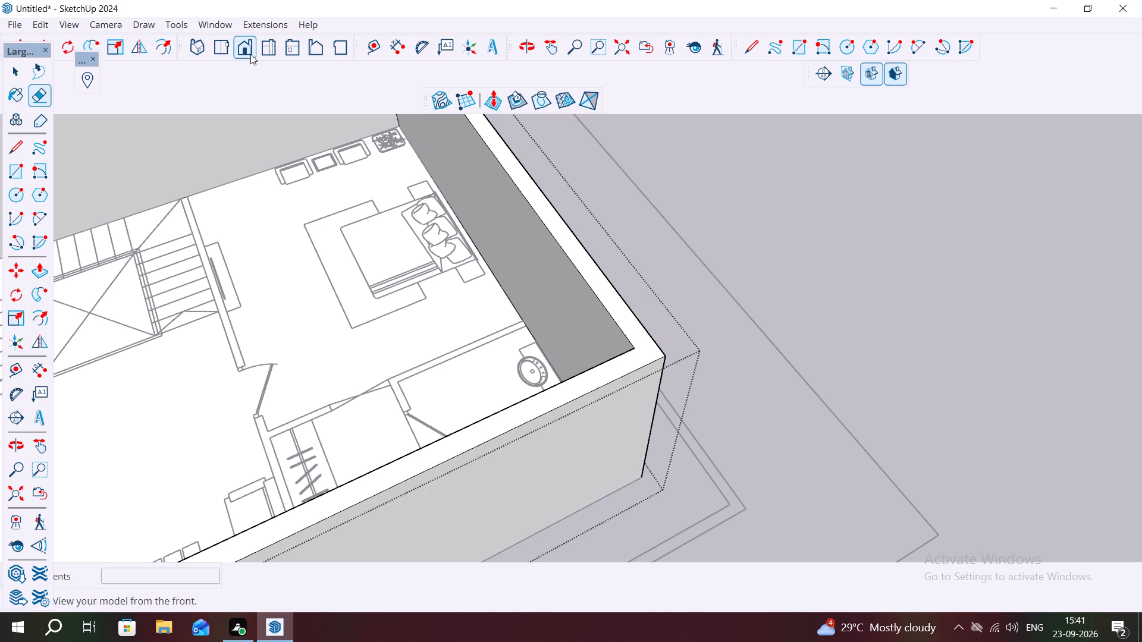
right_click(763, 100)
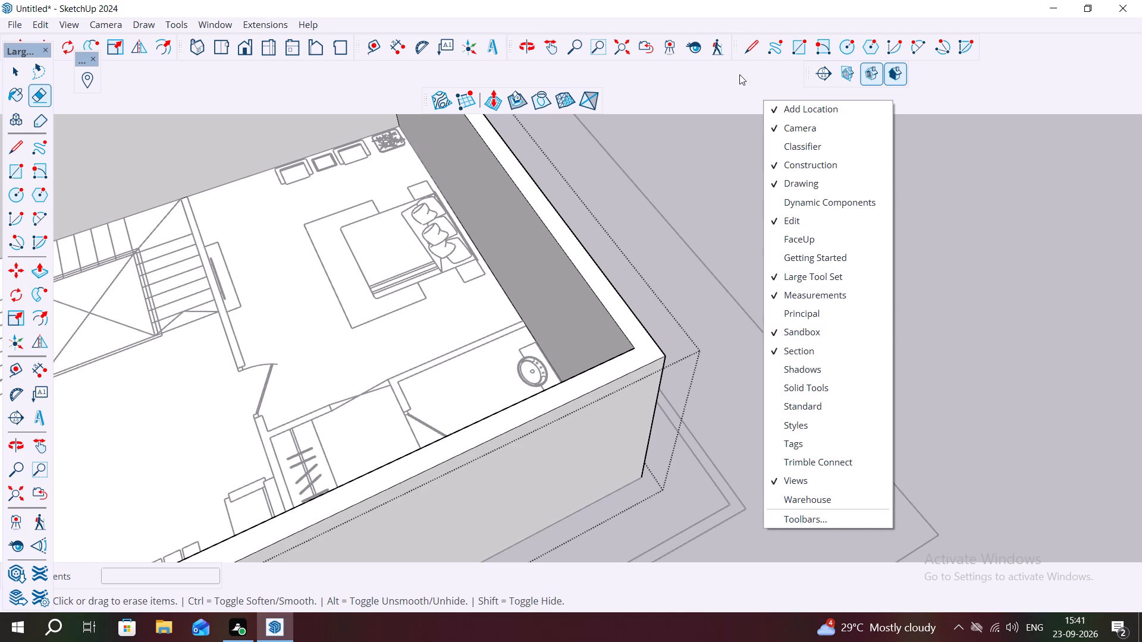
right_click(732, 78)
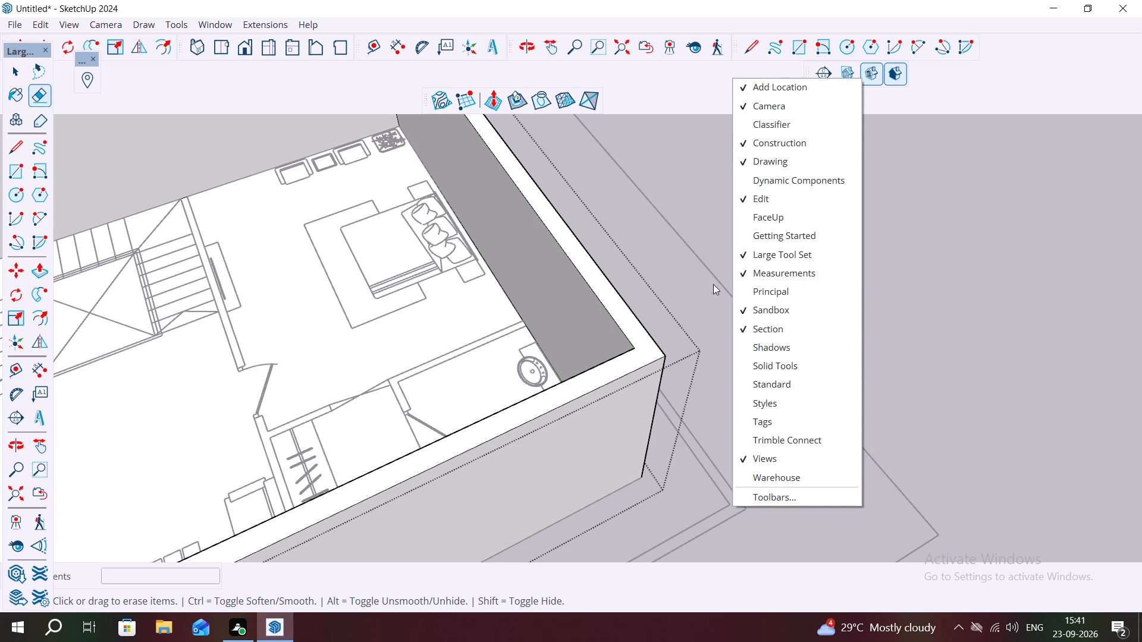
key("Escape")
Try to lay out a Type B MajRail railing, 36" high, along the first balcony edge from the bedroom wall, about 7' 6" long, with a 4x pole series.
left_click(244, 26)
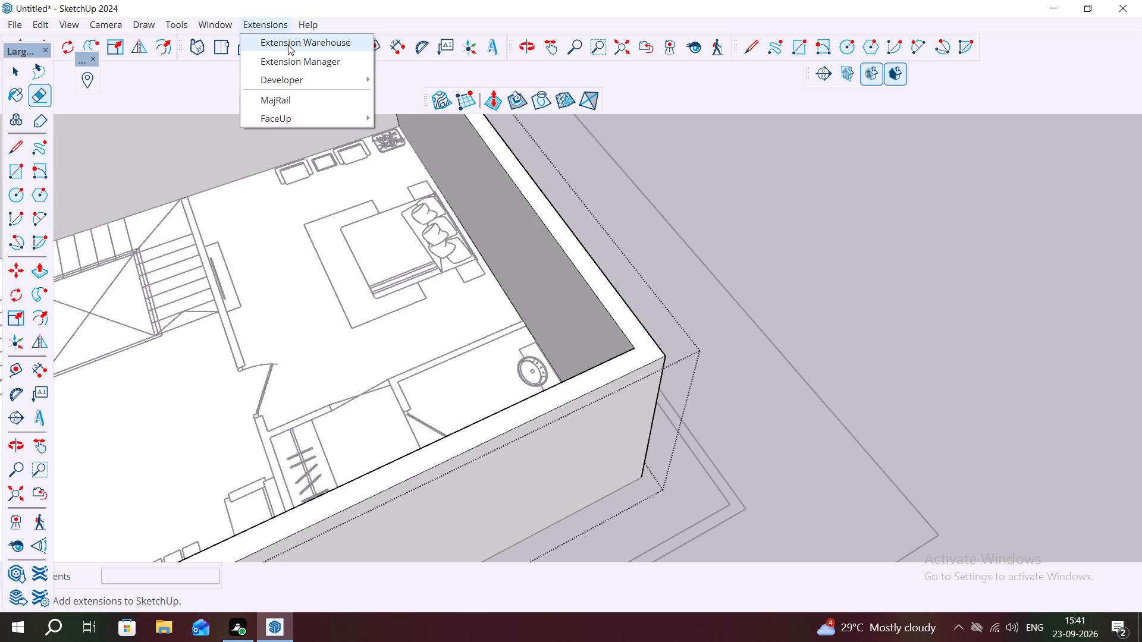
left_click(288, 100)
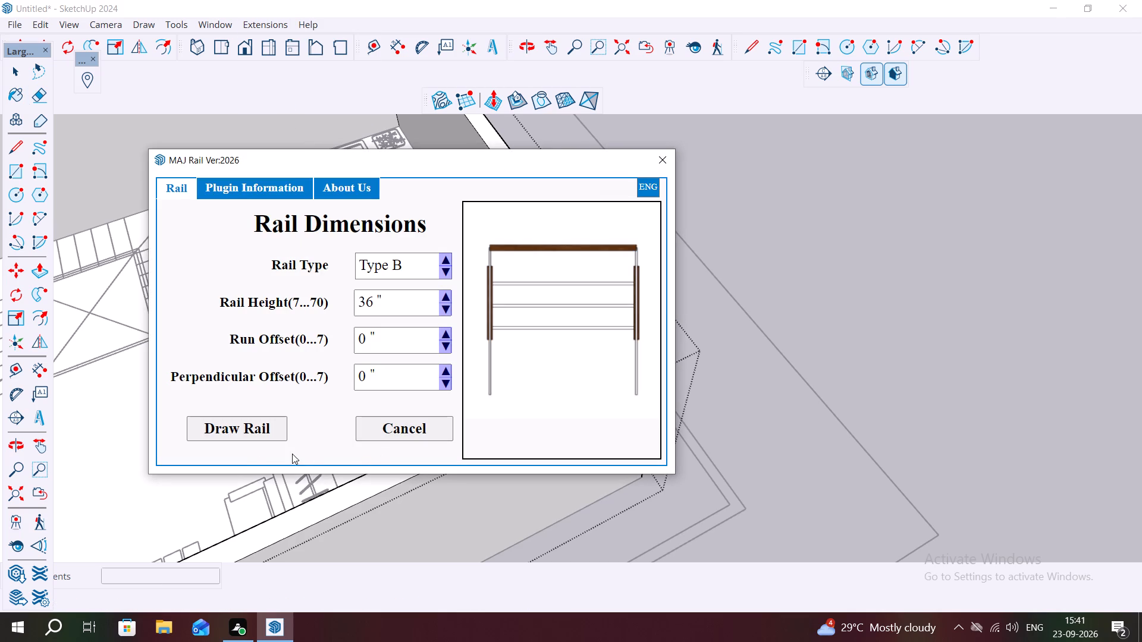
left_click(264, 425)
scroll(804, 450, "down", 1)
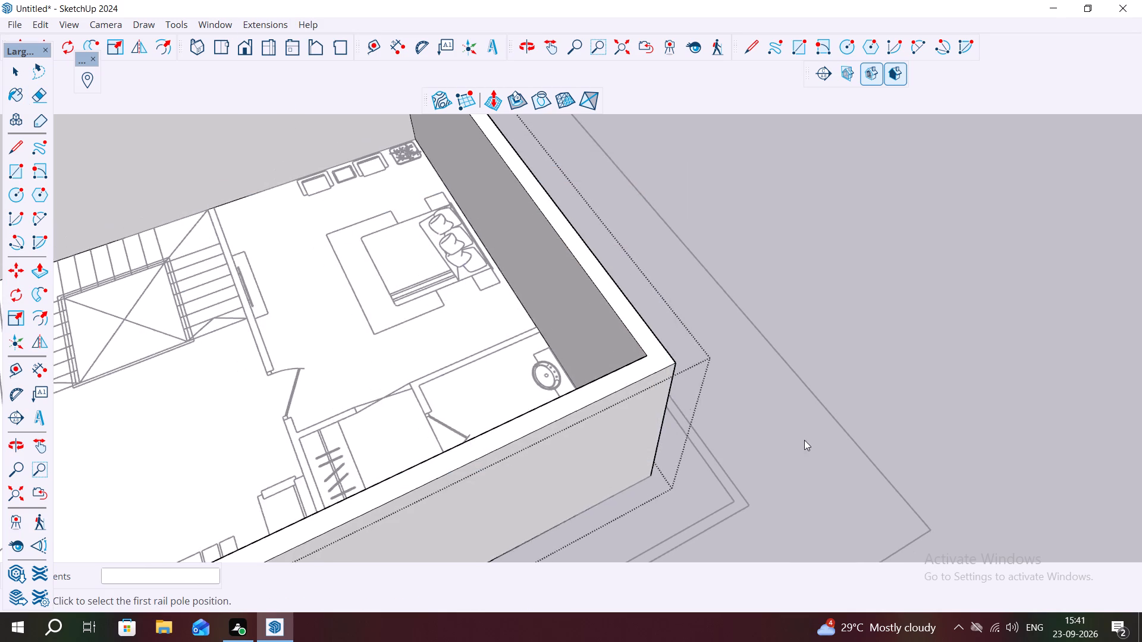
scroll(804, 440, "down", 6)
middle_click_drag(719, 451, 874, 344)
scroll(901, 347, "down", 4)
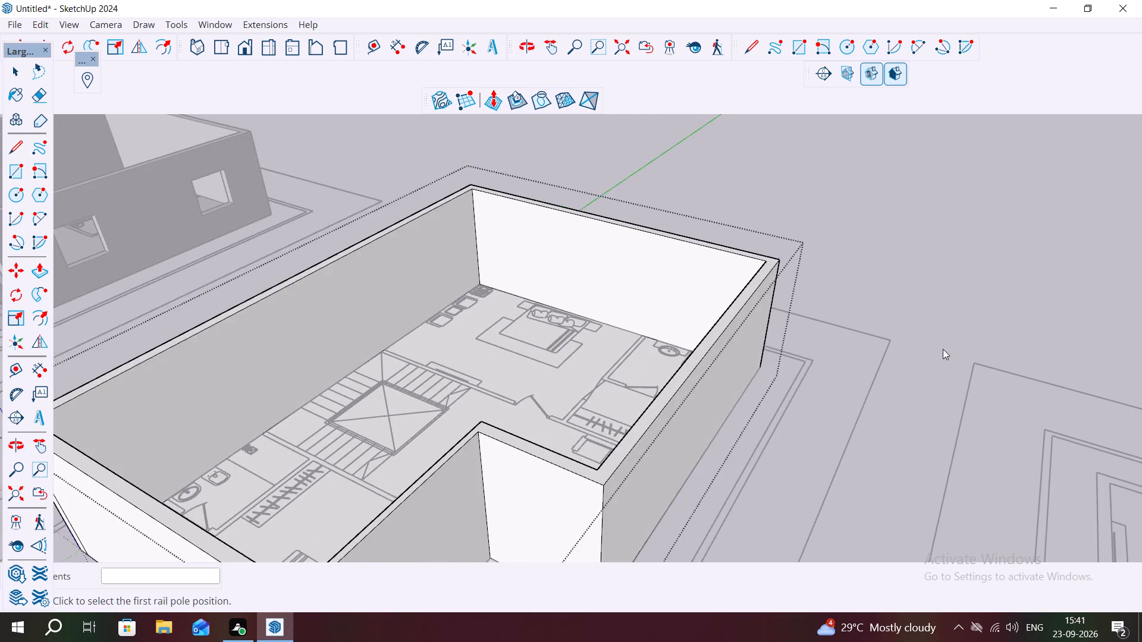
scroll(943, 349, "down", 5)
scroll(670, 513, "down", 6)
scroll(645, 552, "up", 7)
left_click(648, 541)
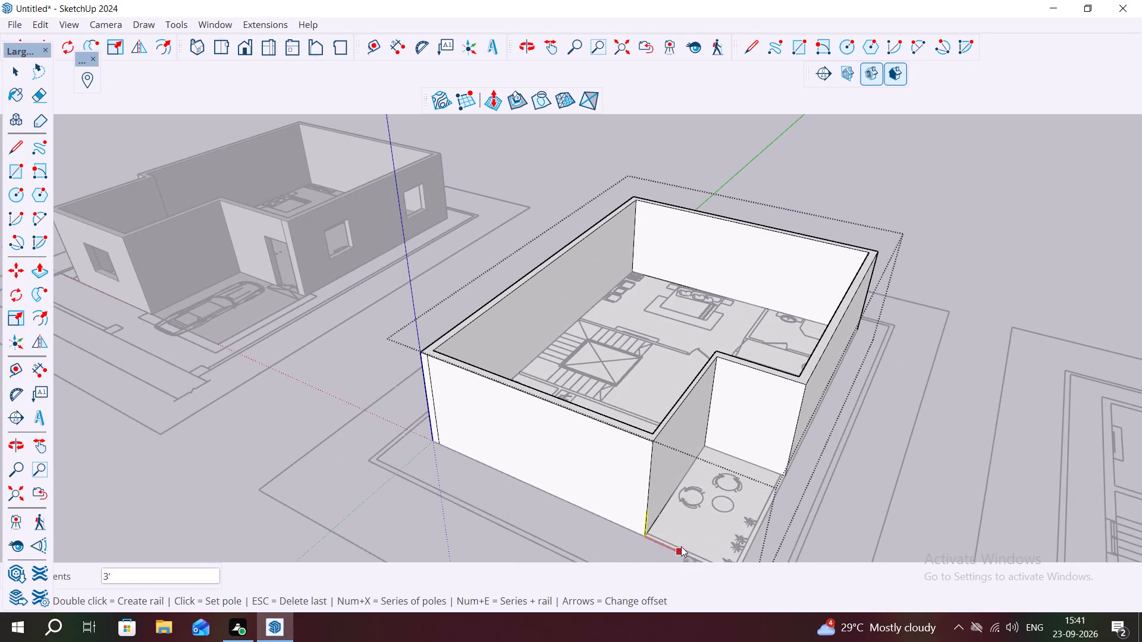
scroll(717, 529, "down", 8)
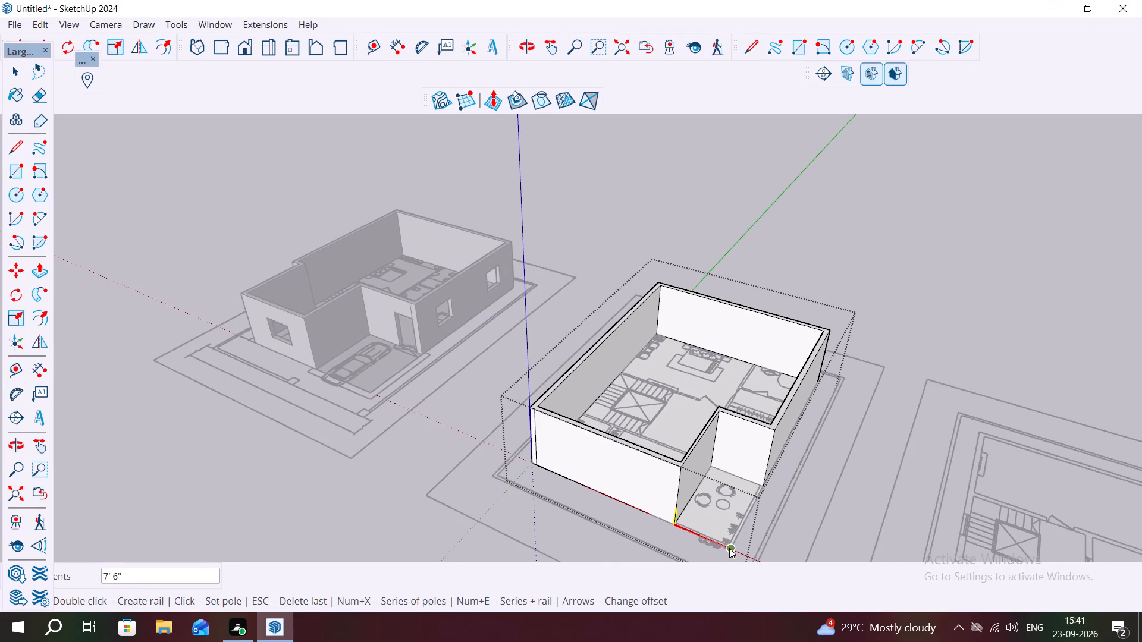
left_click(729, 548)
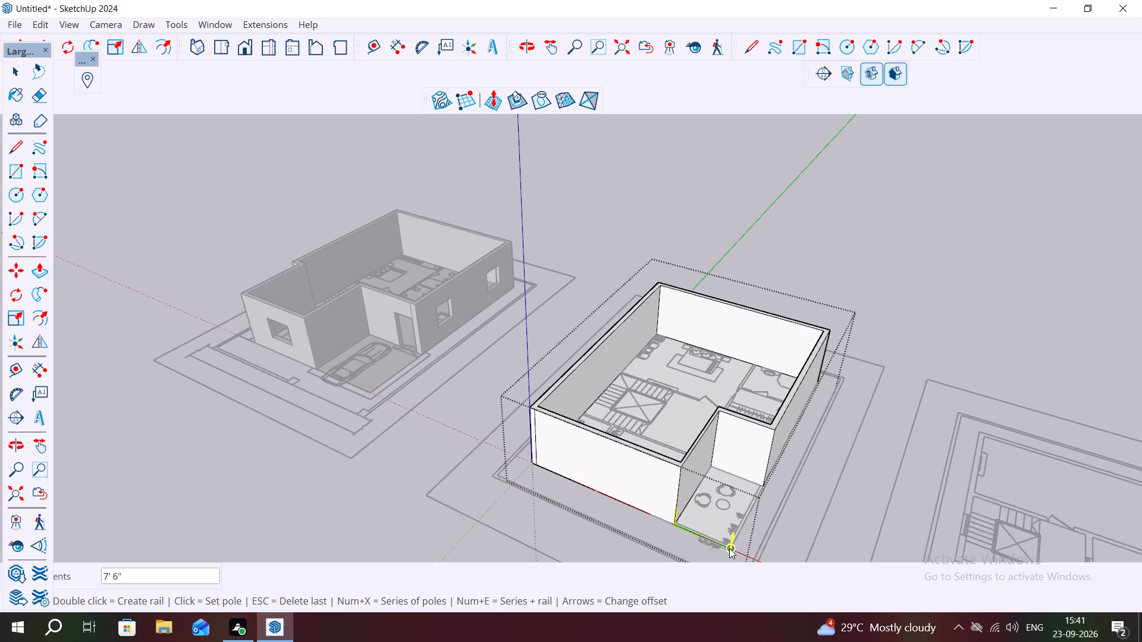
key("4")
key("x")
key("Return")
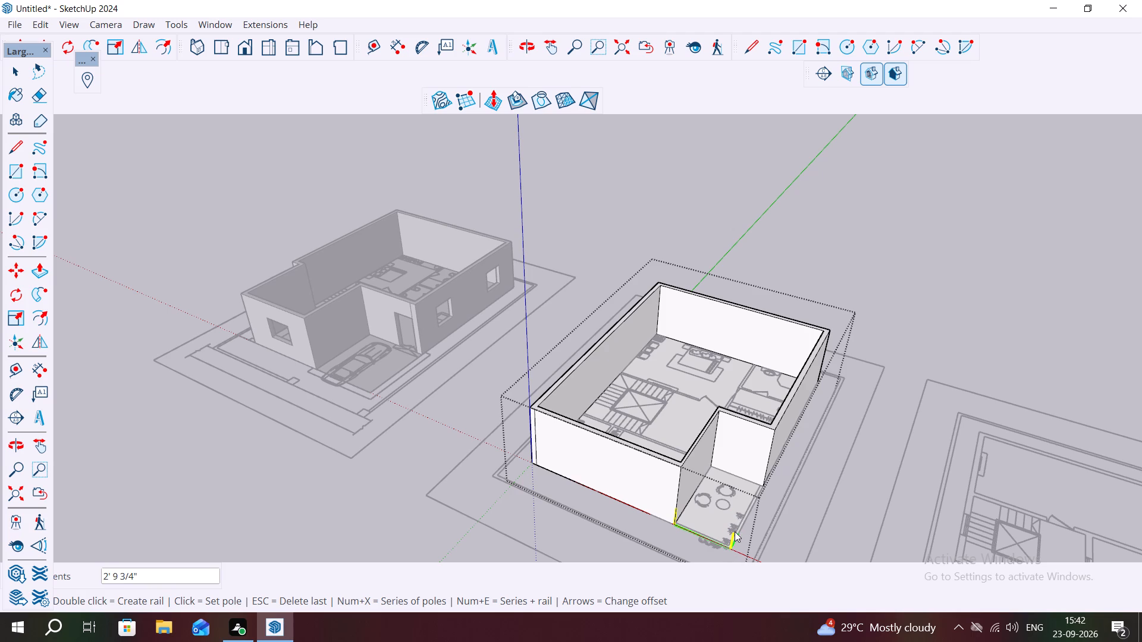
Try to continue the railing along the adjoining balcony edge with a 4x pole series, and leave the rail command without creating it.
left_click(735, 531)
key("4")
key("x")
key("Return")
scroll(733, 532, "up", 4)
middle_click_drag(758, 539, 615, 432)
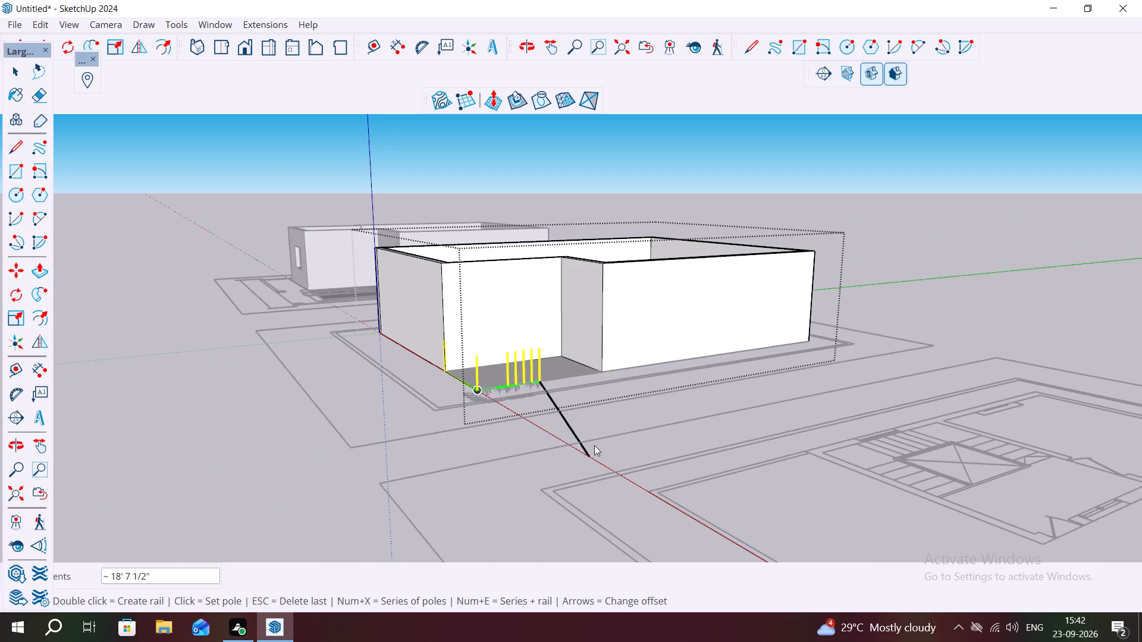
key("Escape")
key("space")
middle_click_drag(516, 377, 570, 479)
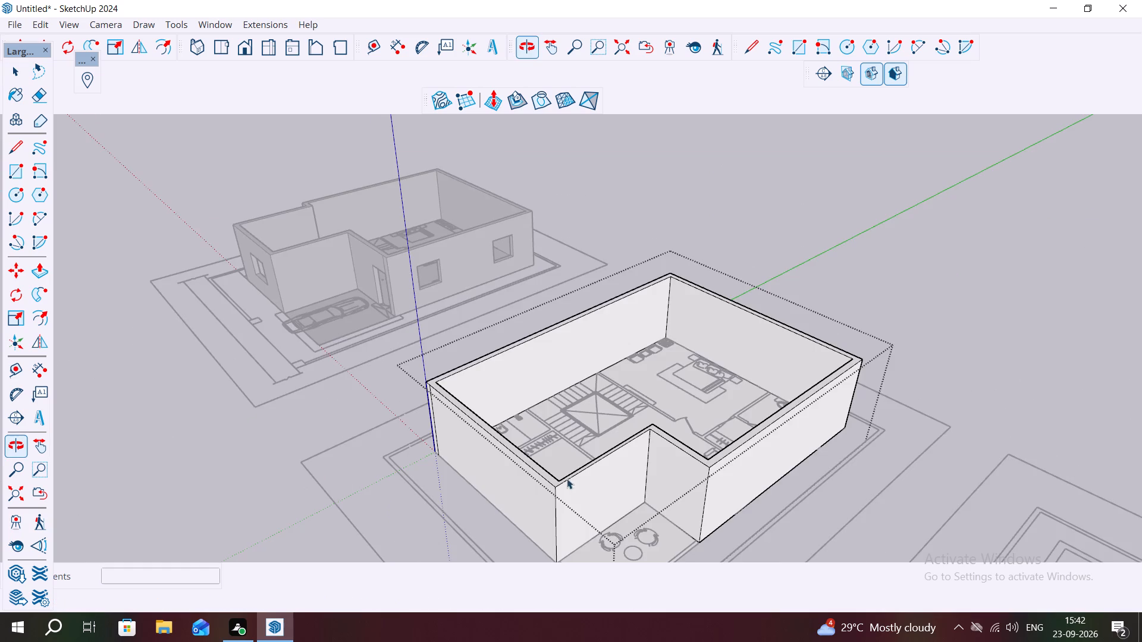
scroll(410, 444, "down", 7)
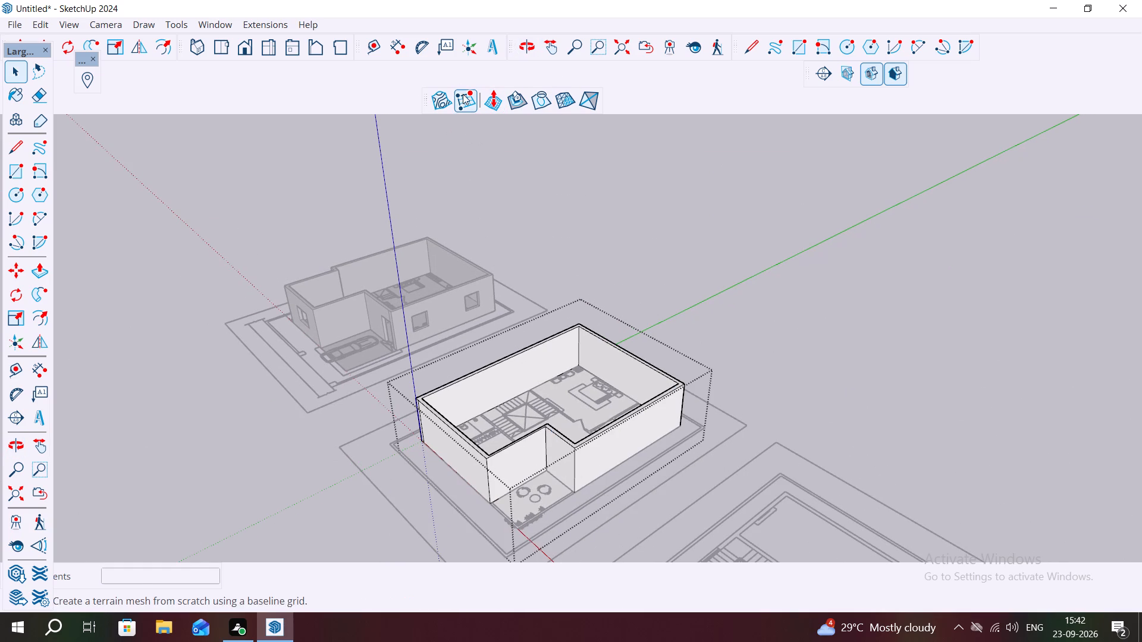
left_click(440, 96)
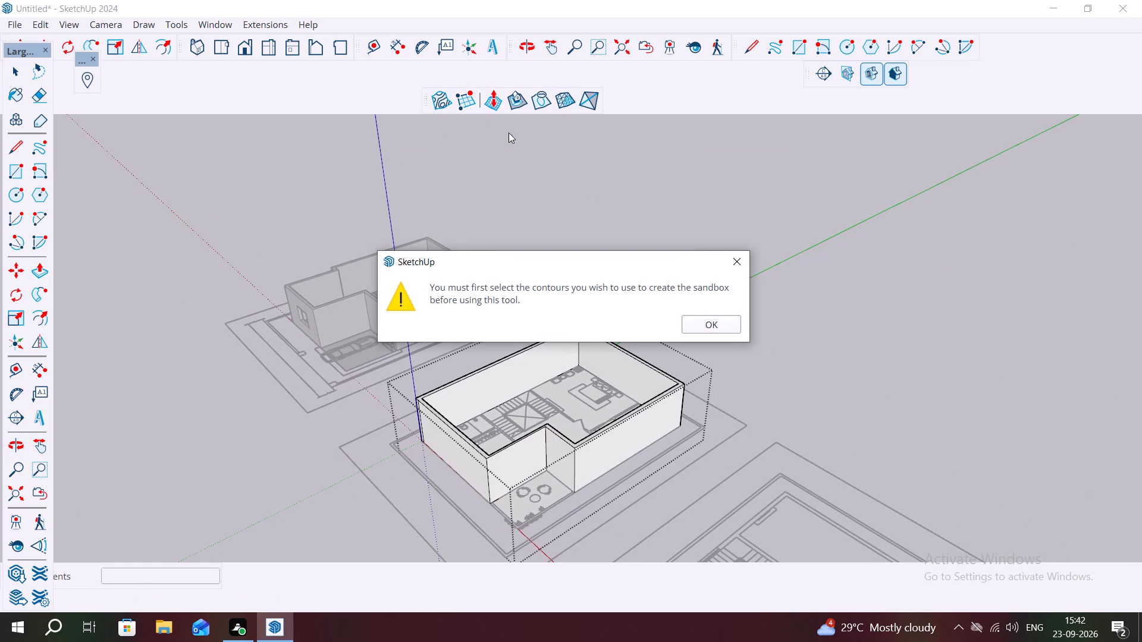
Close the sandbox message and leave the first-floor wall group's editing.
left_click(730, 262)
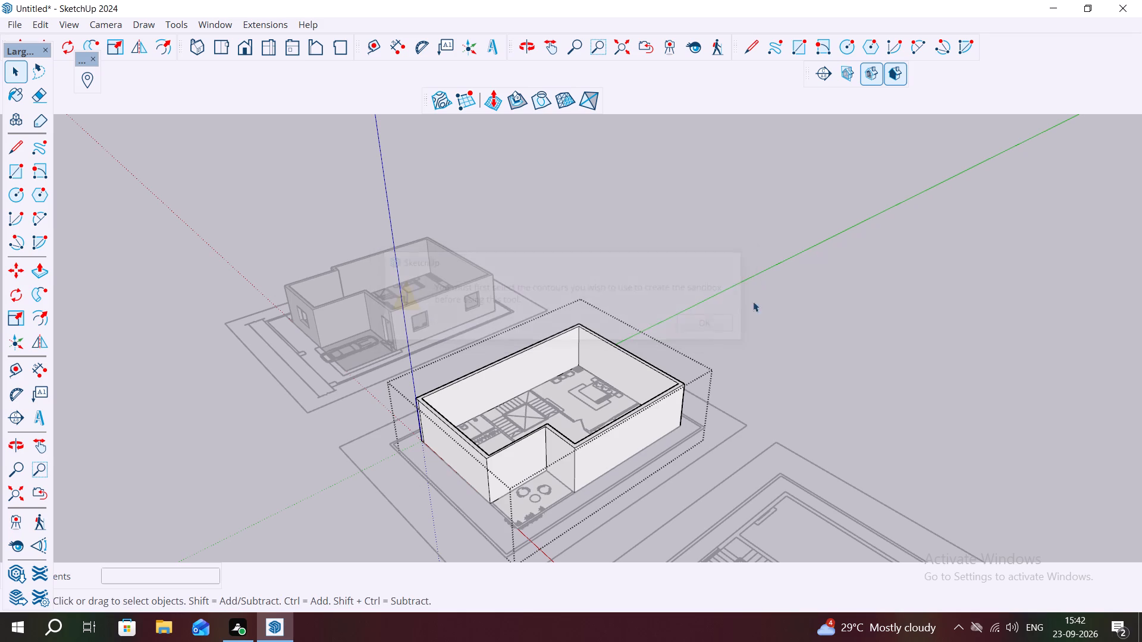
left_click(777, 330)
middle_click_drag(369, 292, 420, 281)
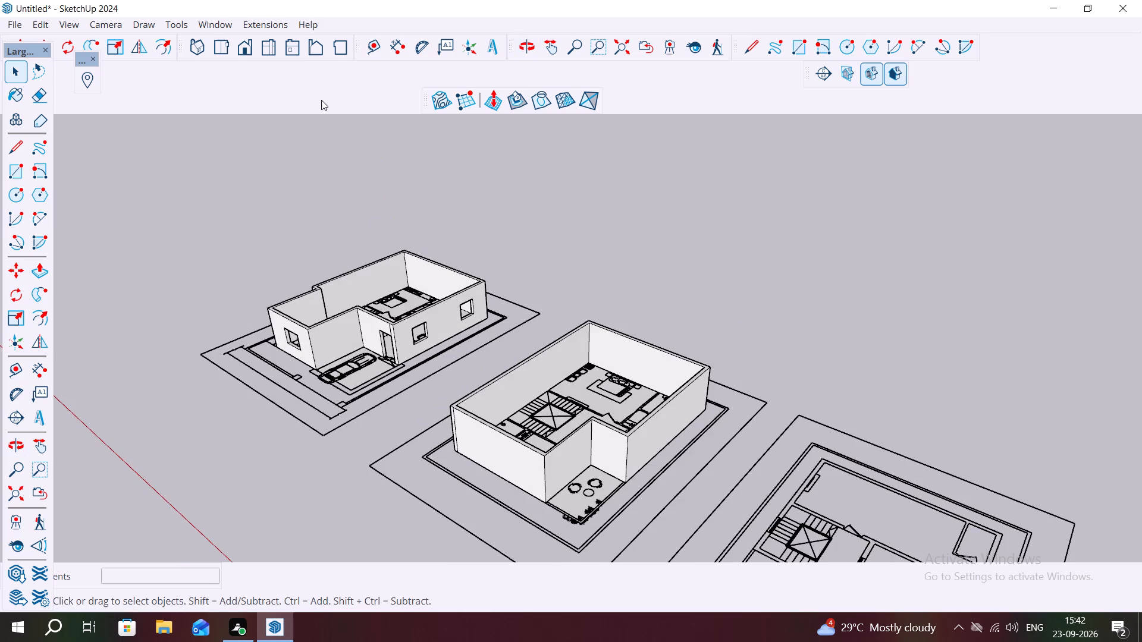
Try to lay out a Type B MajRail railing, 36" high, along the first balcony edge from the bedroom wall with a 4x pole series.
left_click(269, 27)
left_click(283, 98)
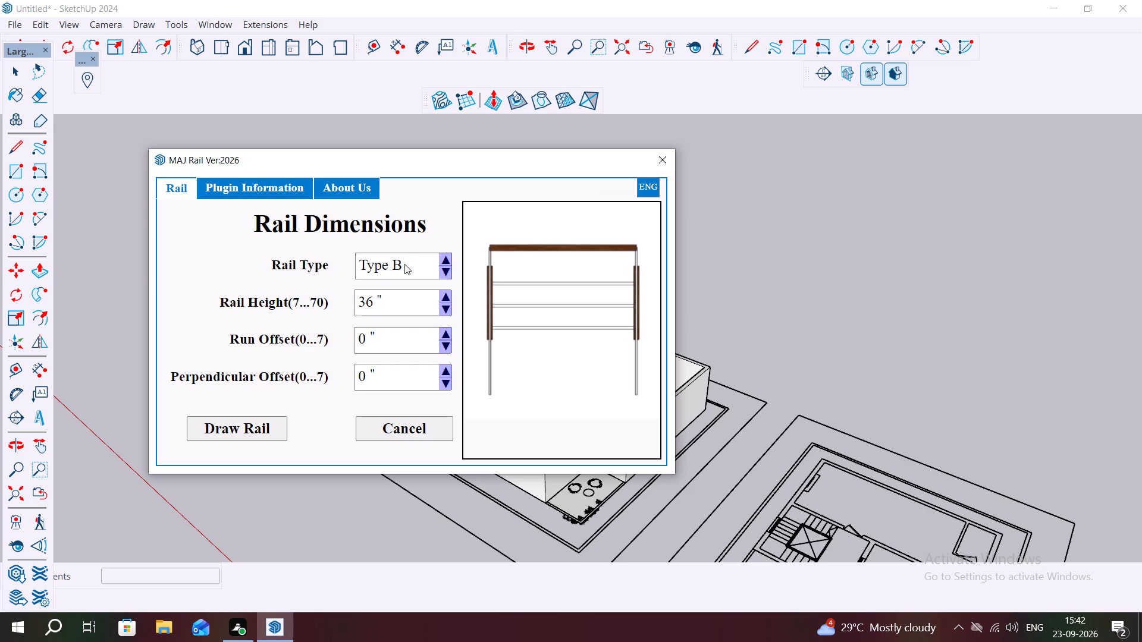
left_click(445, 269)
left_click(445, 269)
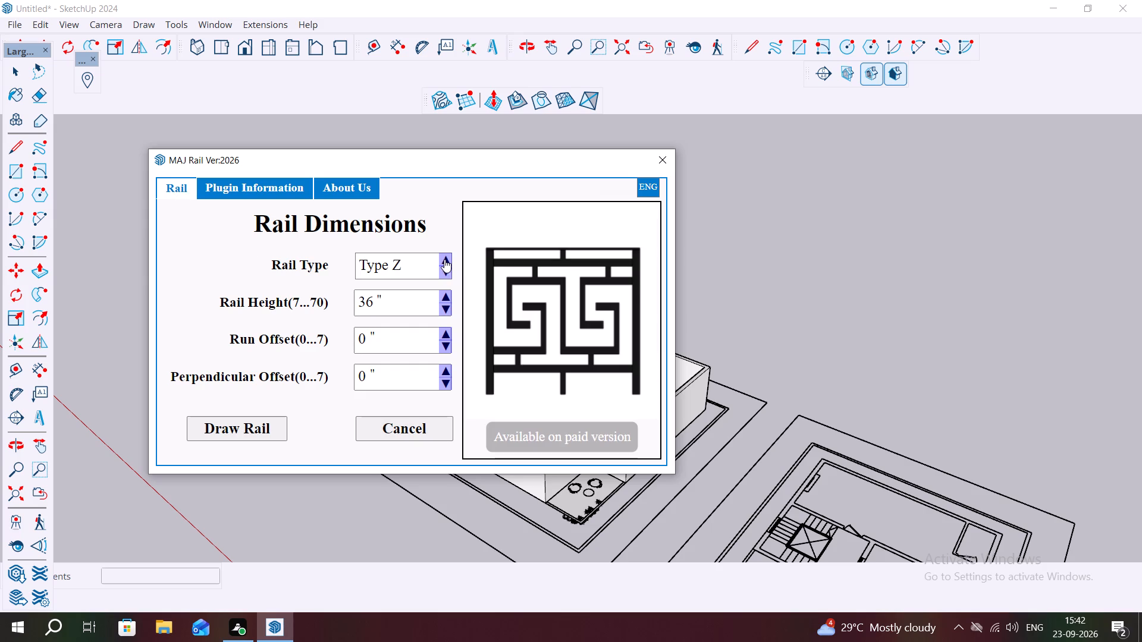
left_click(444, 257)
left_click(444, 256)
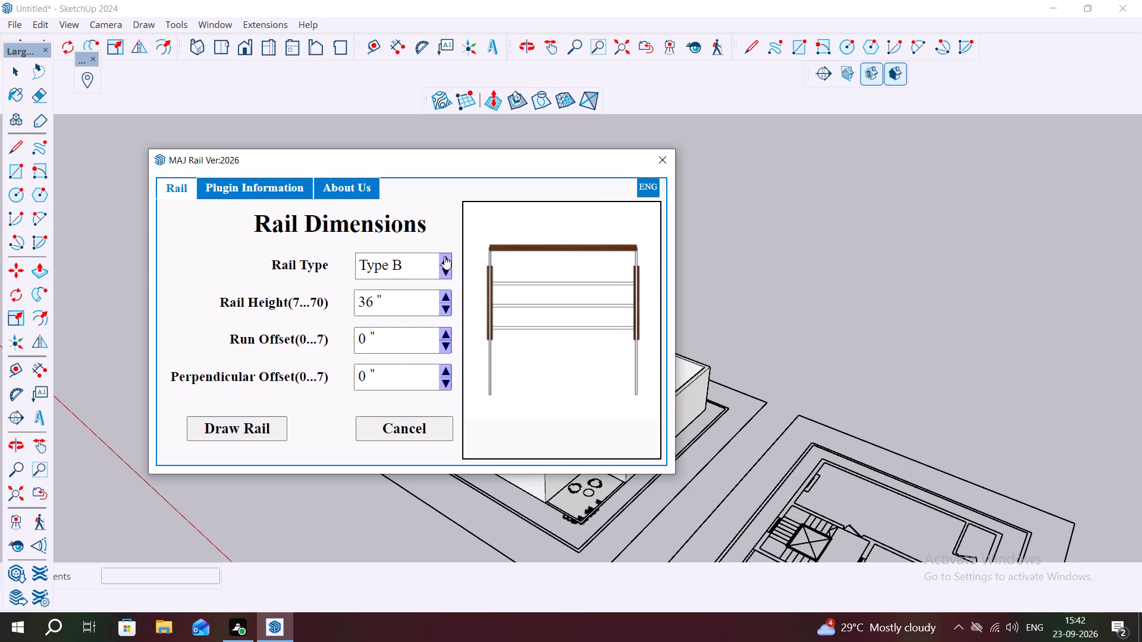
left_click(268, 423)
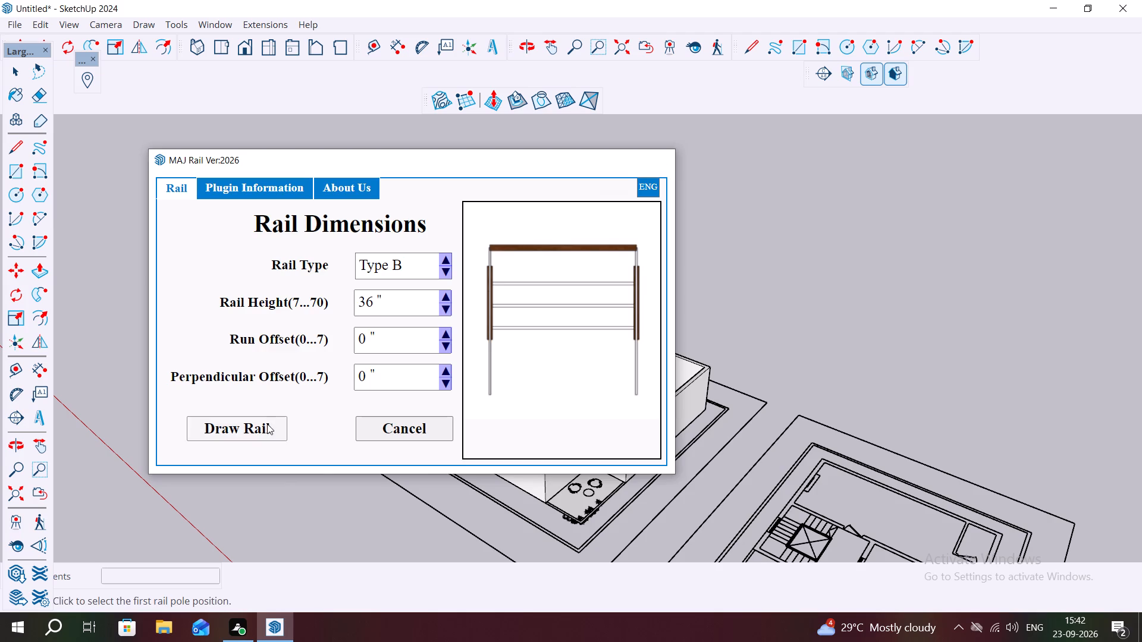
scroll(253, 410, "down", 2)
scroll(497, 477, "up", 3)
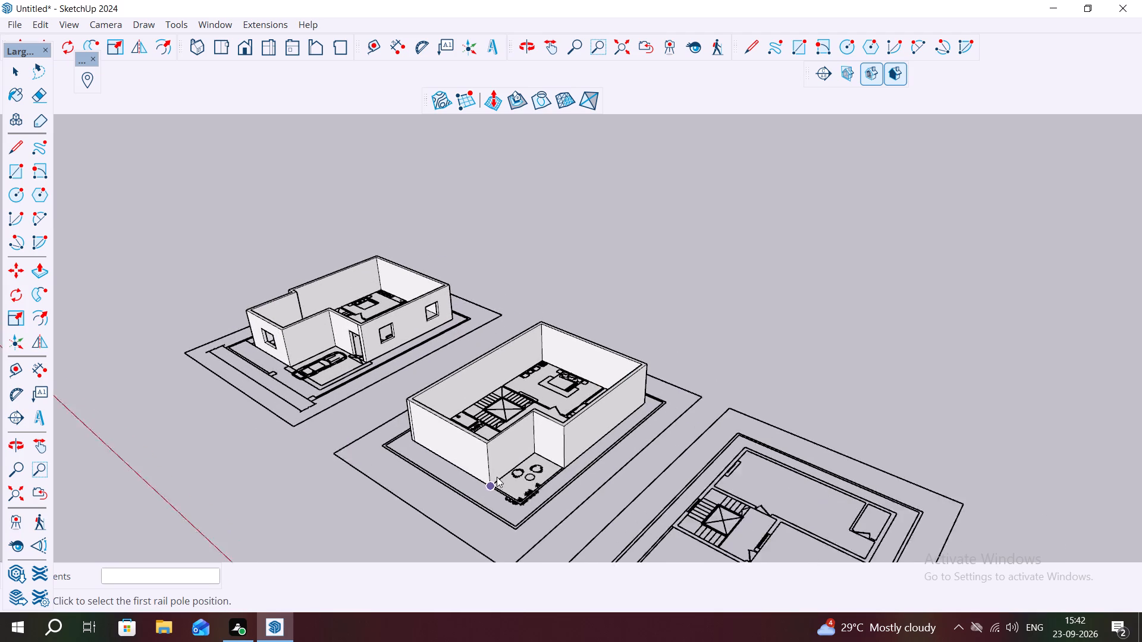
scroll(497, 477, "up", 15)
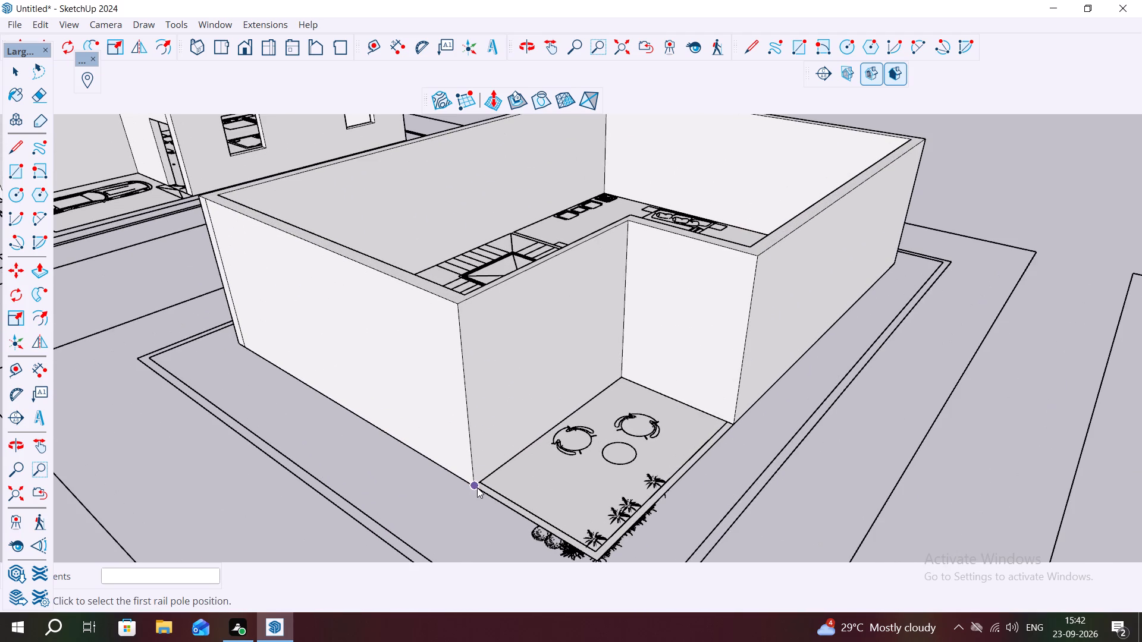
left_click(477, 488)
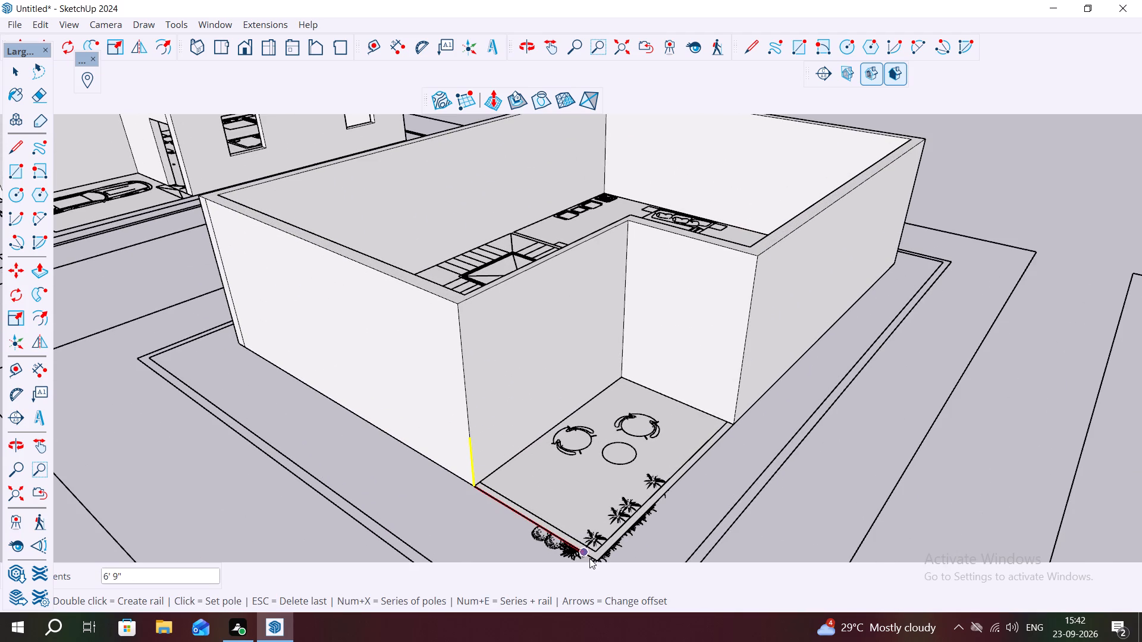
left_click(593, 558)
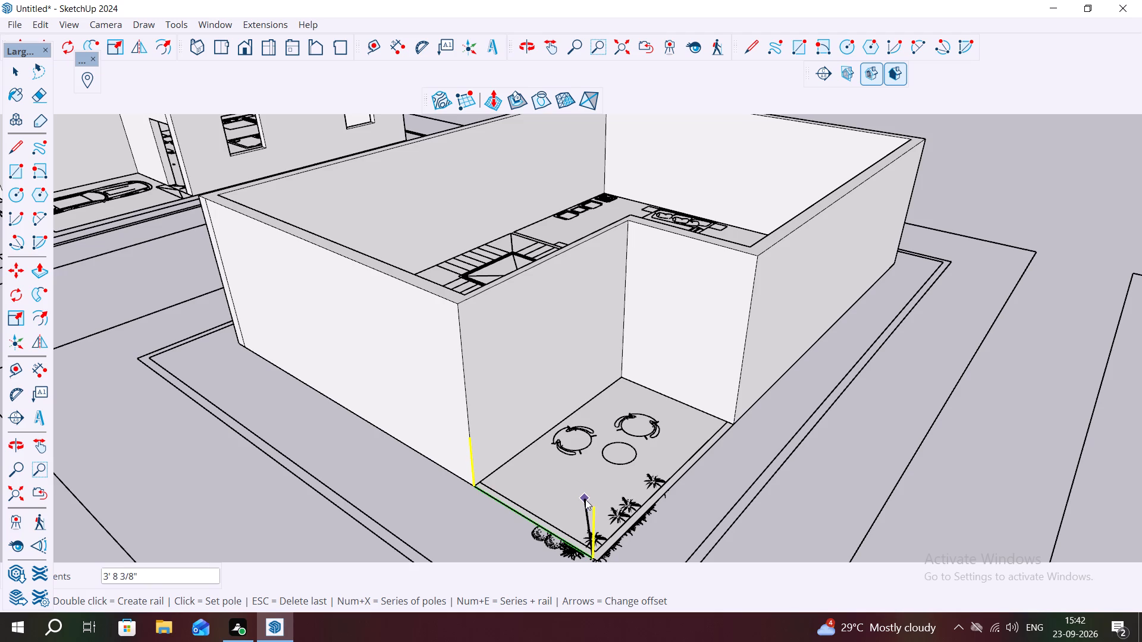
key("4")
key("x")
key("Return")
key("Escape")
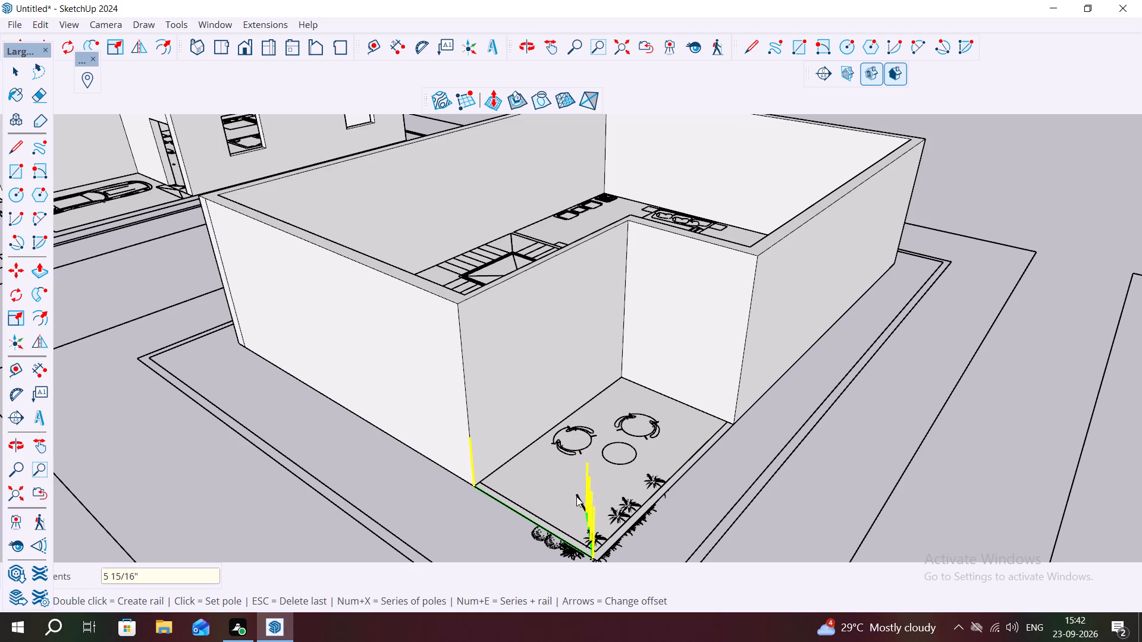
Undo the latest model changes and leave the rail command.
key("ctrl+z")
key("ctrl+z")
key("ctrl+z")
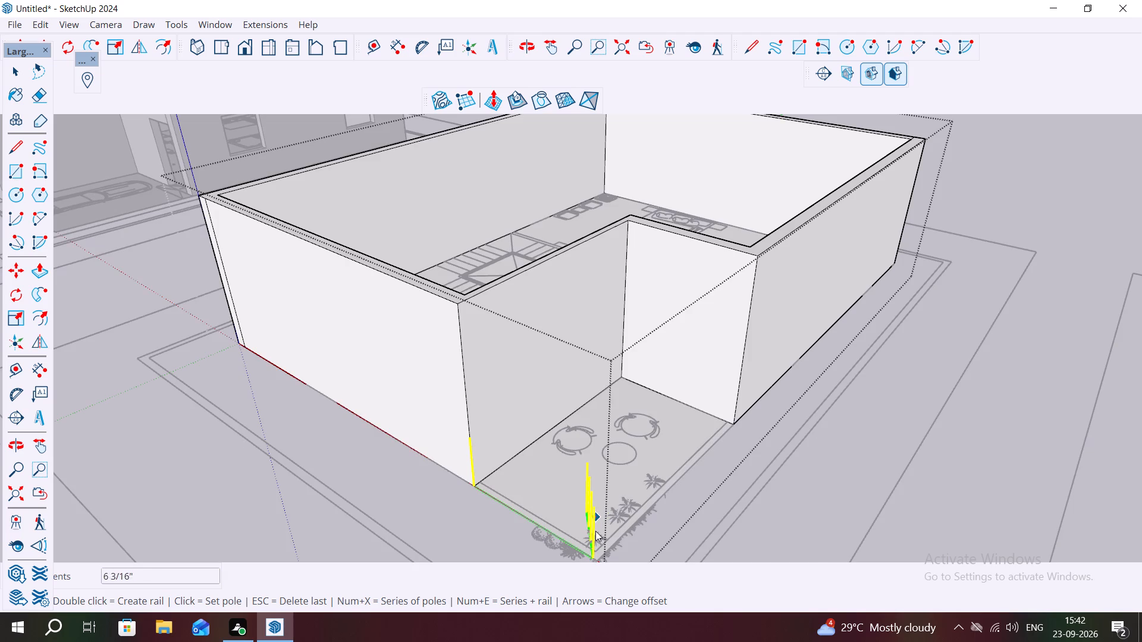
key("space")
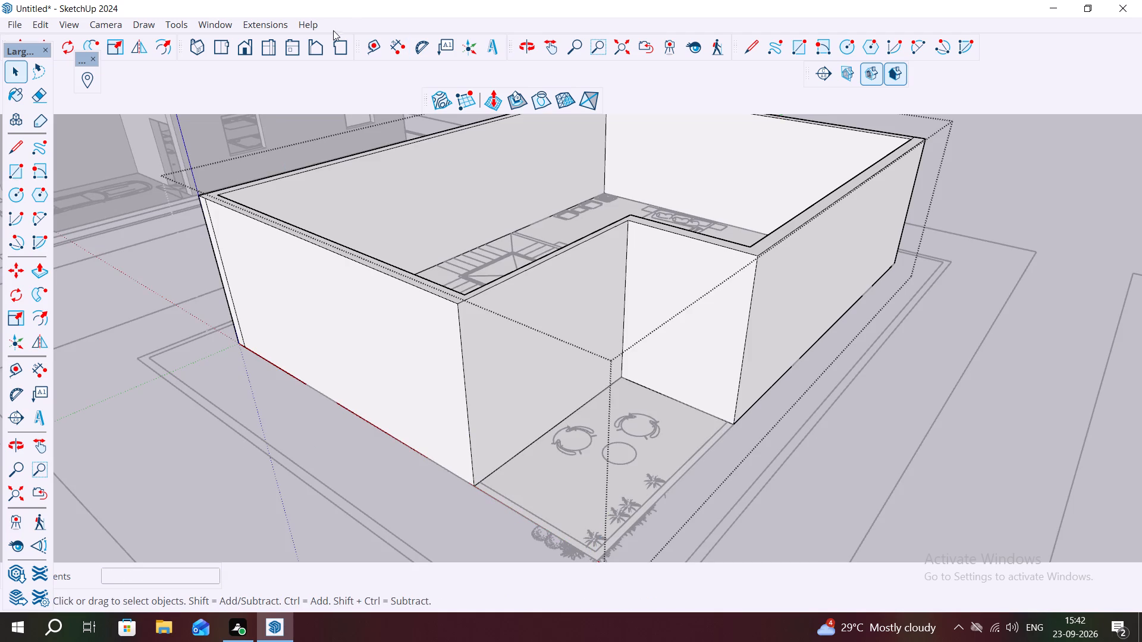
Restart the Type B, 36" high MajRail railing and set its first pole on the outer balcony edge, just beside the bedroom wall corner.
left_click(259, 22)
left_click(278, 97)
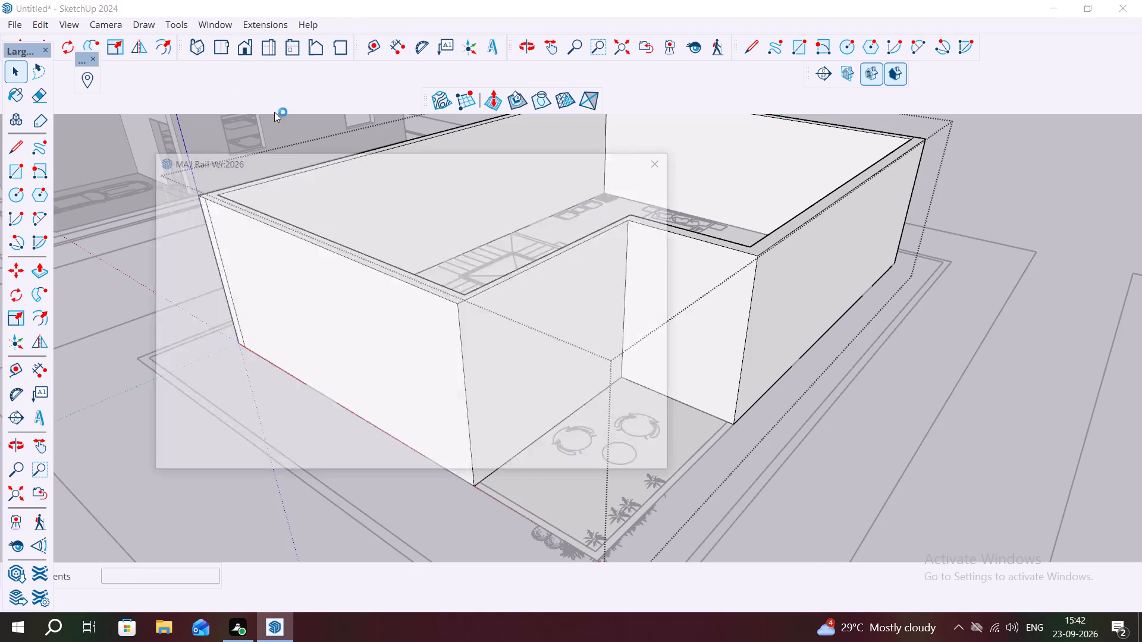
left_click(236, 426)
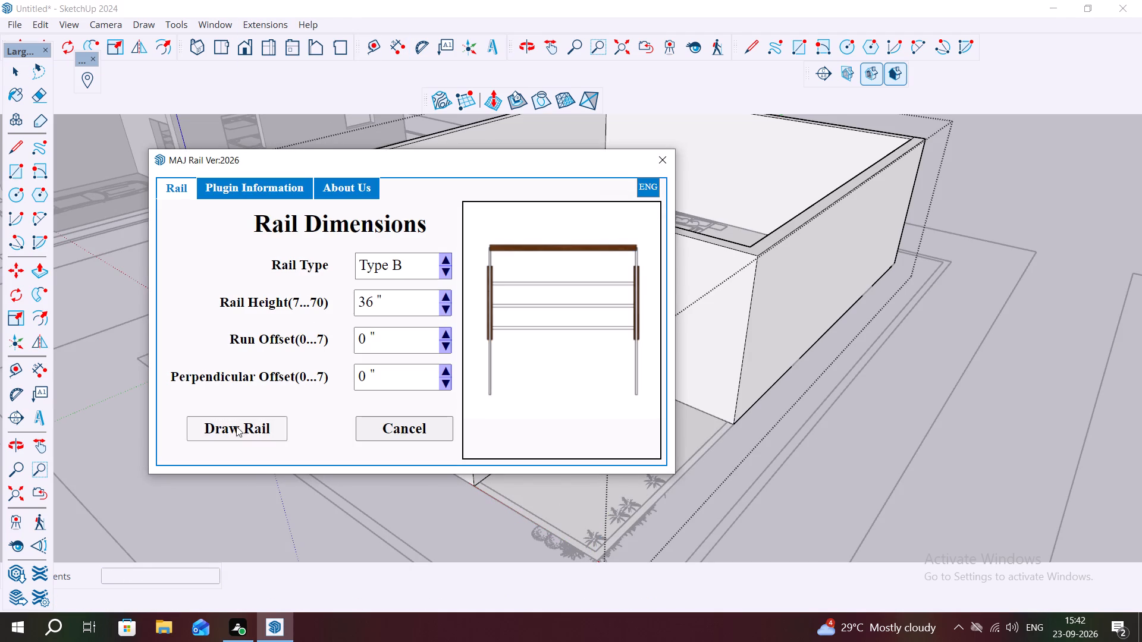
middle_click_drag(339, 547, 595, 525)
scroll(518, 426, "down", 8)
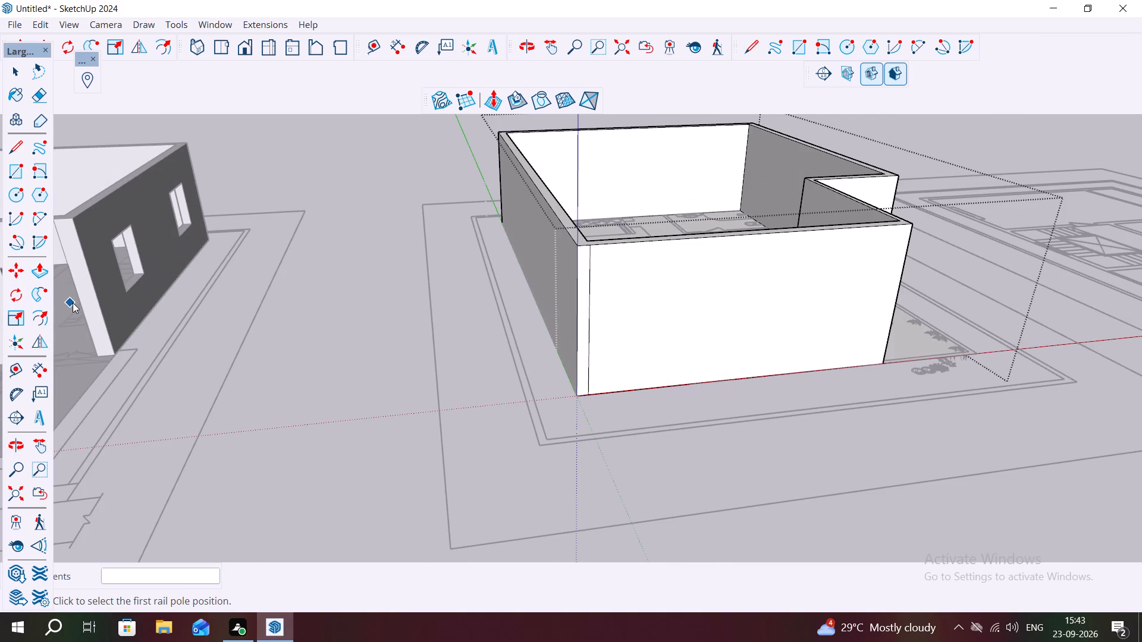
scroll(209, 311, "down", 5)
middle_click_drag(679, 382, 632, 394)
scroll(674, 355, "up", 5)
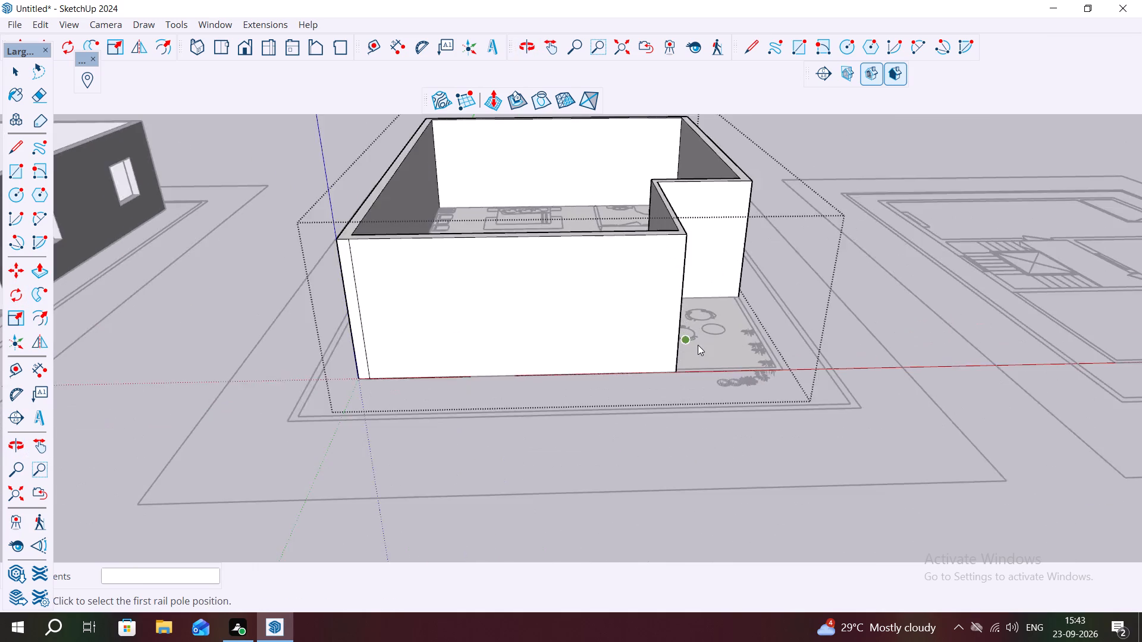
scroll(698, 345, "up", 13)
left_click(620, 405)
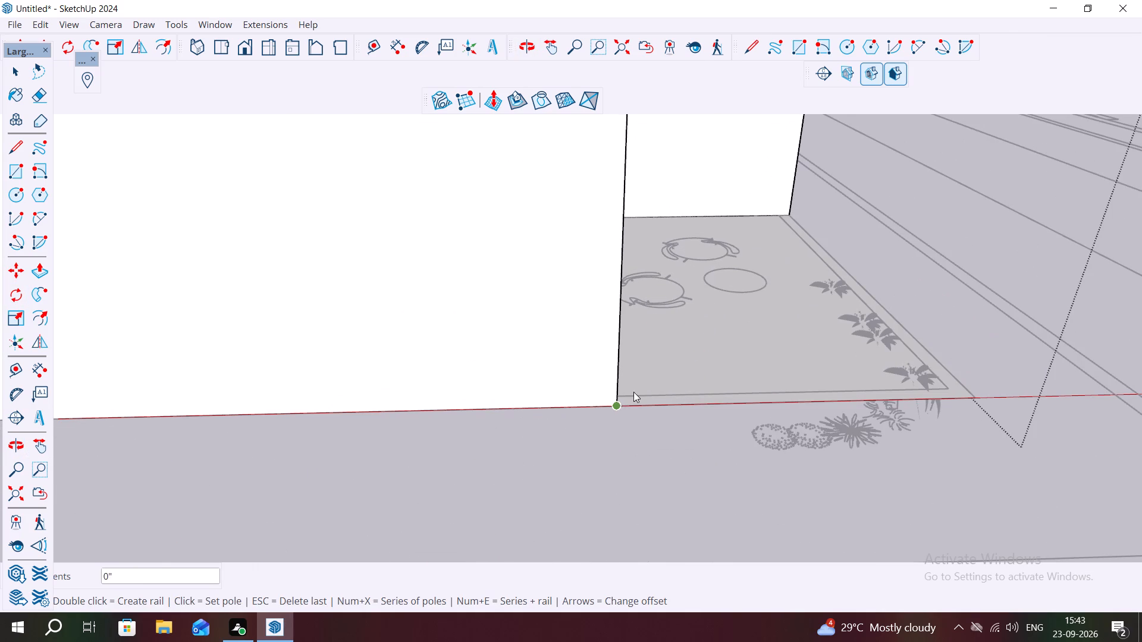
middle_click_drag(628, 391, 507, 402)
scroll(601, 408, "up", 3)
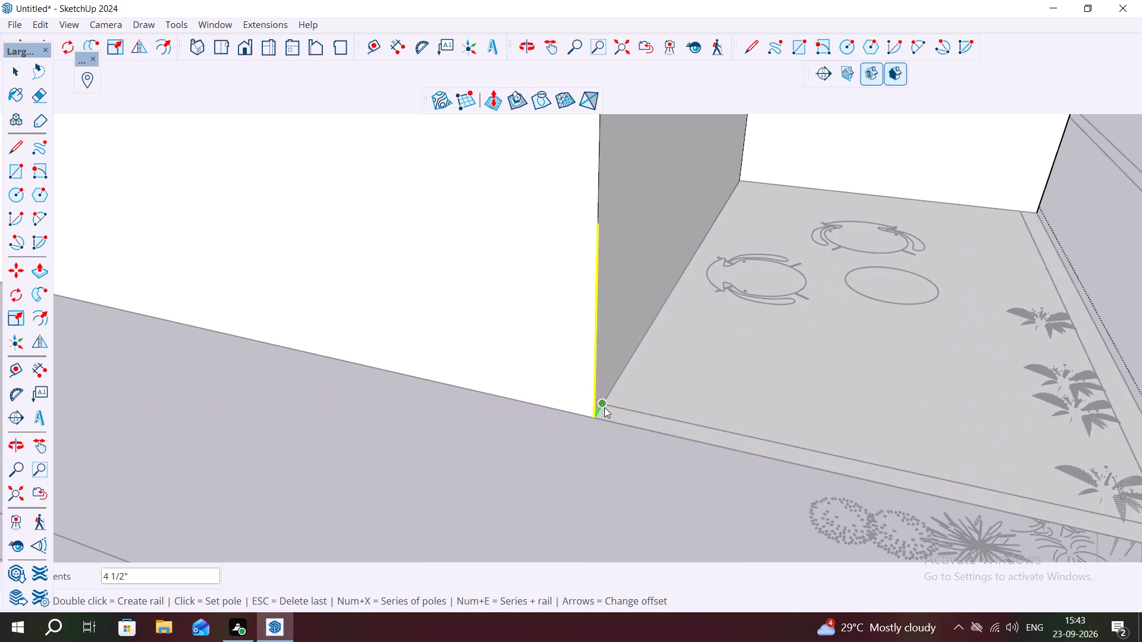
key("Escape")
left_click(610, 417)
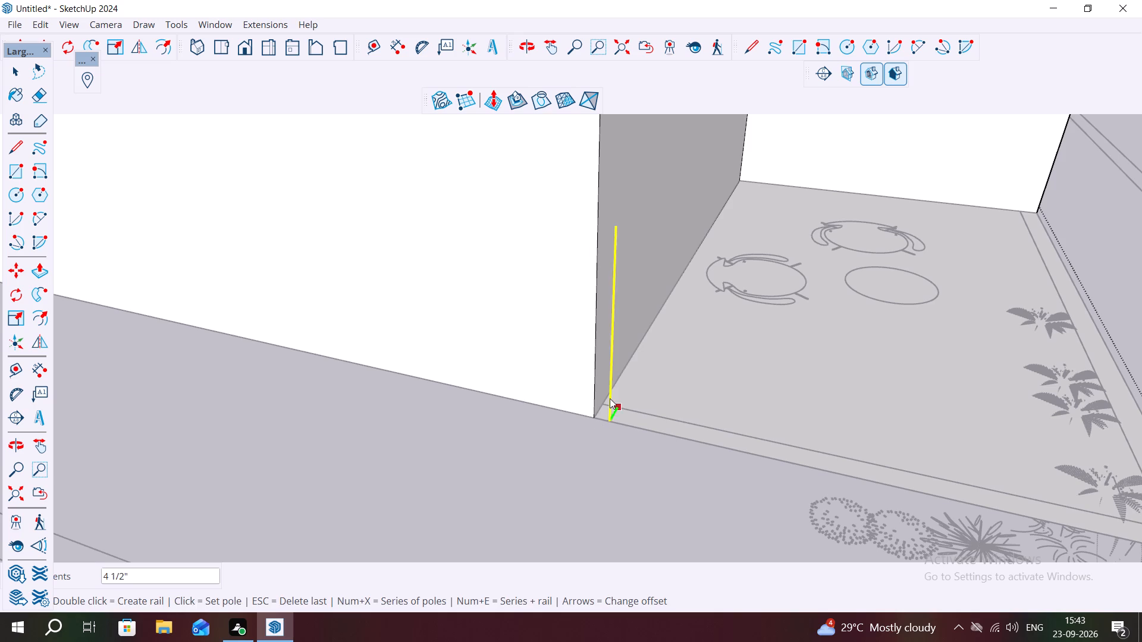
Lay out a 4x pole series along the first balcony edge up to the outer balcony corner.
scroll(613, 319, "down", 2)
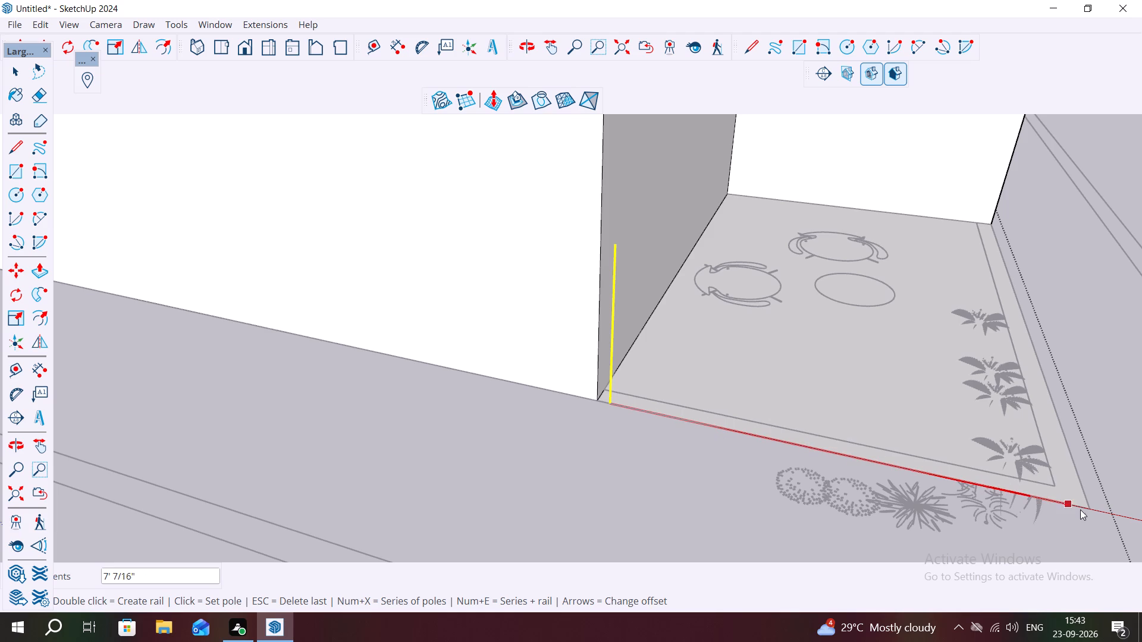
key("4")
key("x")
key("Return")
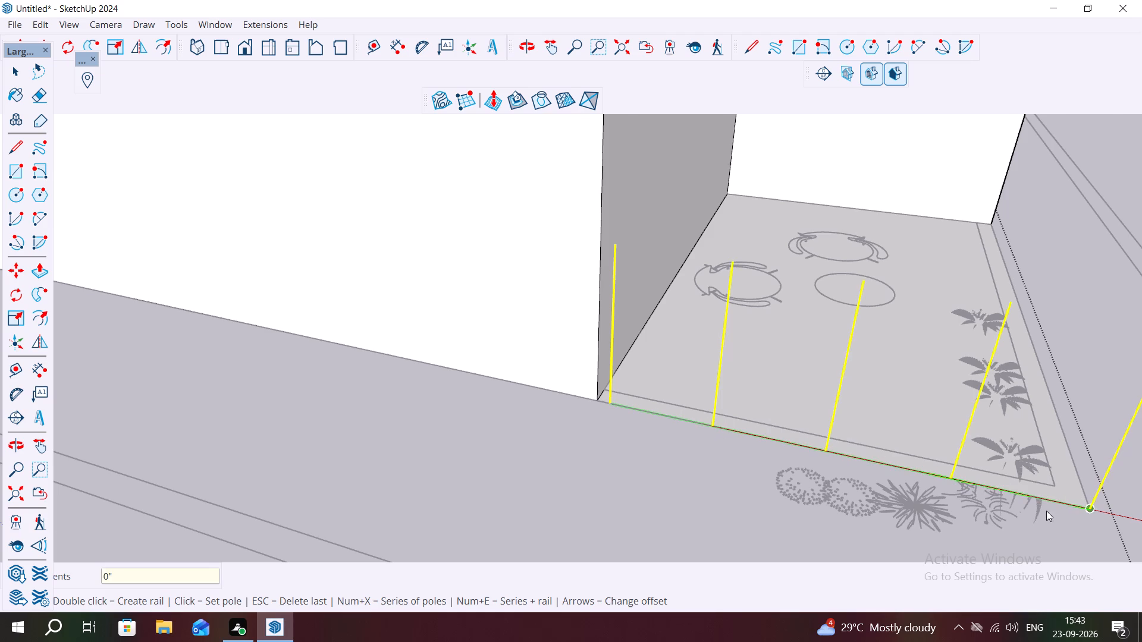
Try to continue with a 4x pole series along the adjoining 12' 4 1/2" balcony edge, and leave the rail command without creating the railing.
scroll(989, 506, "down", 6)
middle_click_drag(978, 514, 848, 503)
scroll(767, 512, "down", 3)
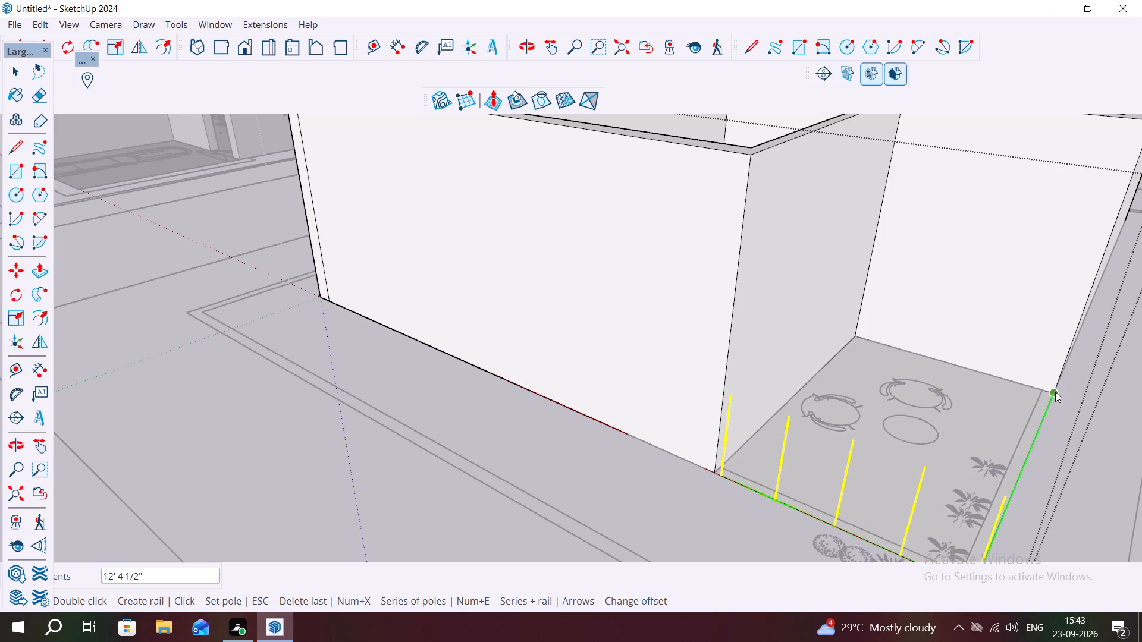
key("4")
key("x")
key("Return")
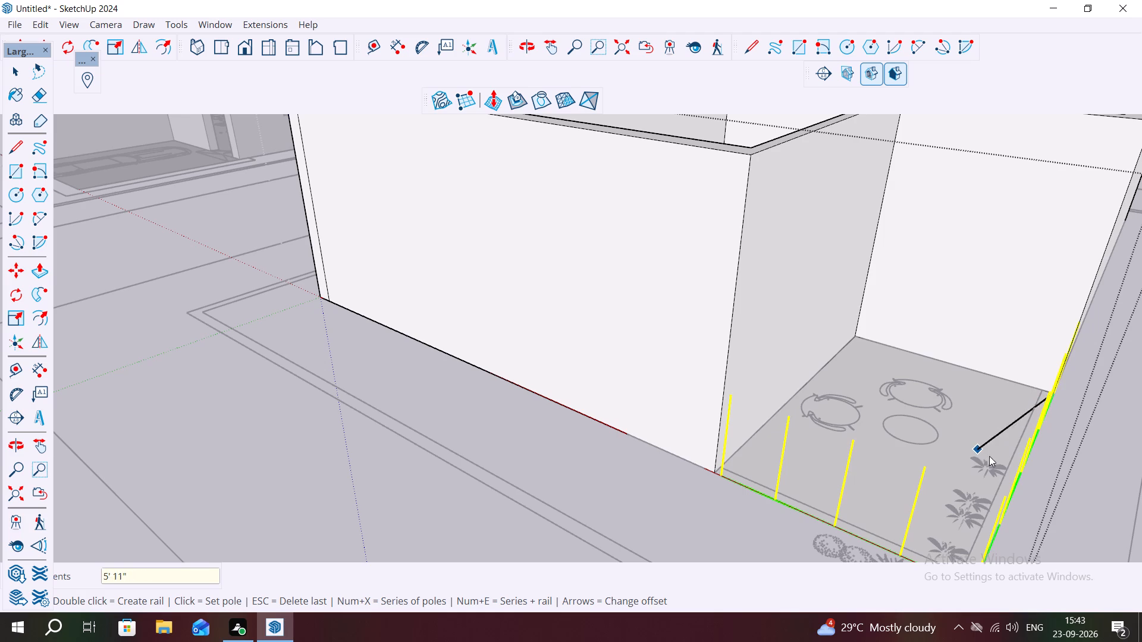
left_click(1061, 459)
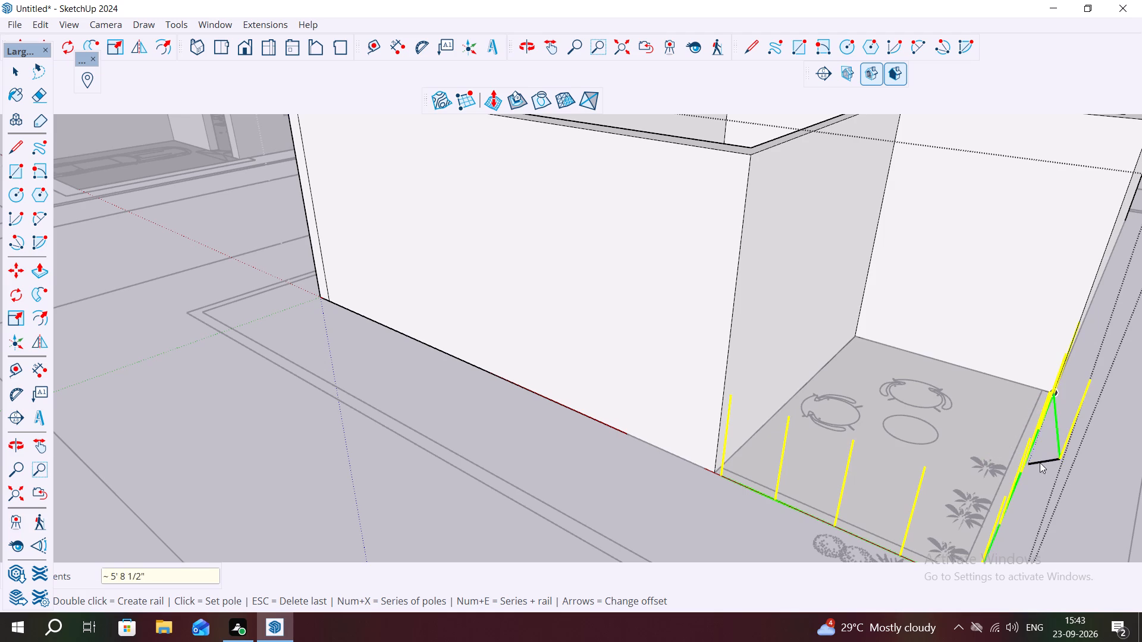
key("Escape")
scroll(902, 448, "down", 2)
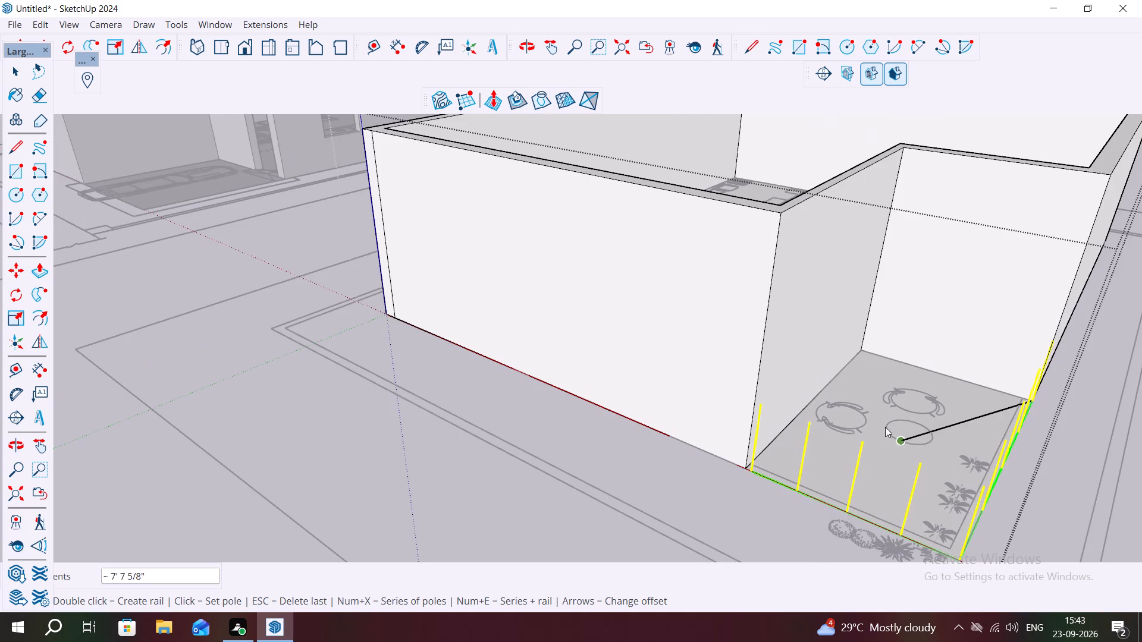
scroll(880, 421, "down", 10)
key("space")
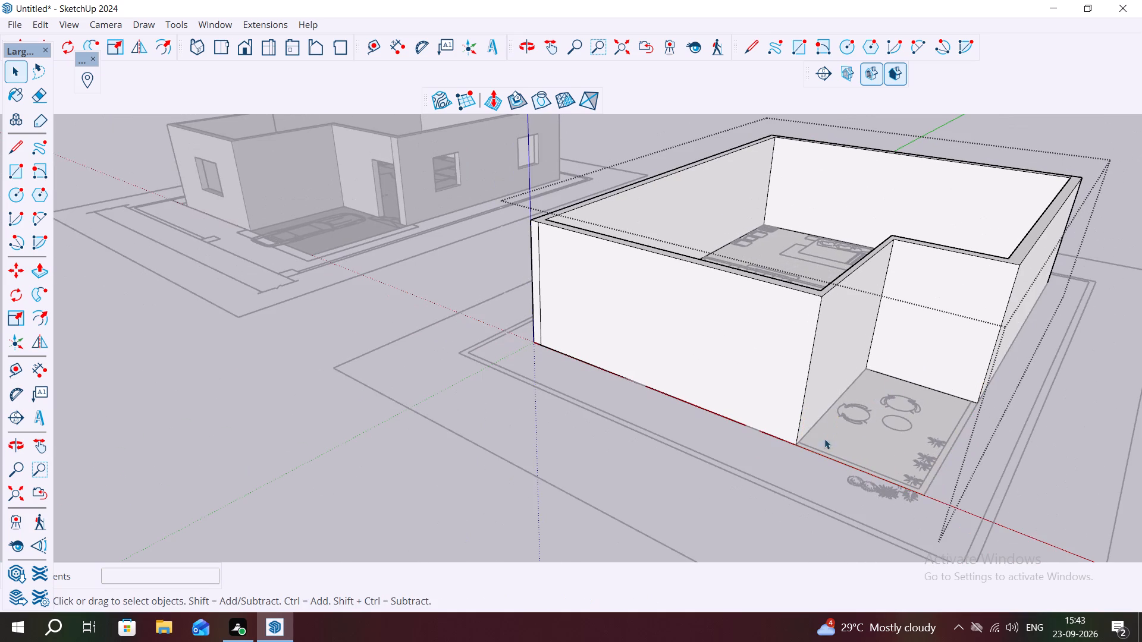
Leave the first-floor wall group's editing with nothing selected.
key("space")
left_click(719, 423)
left_click(763, 470)
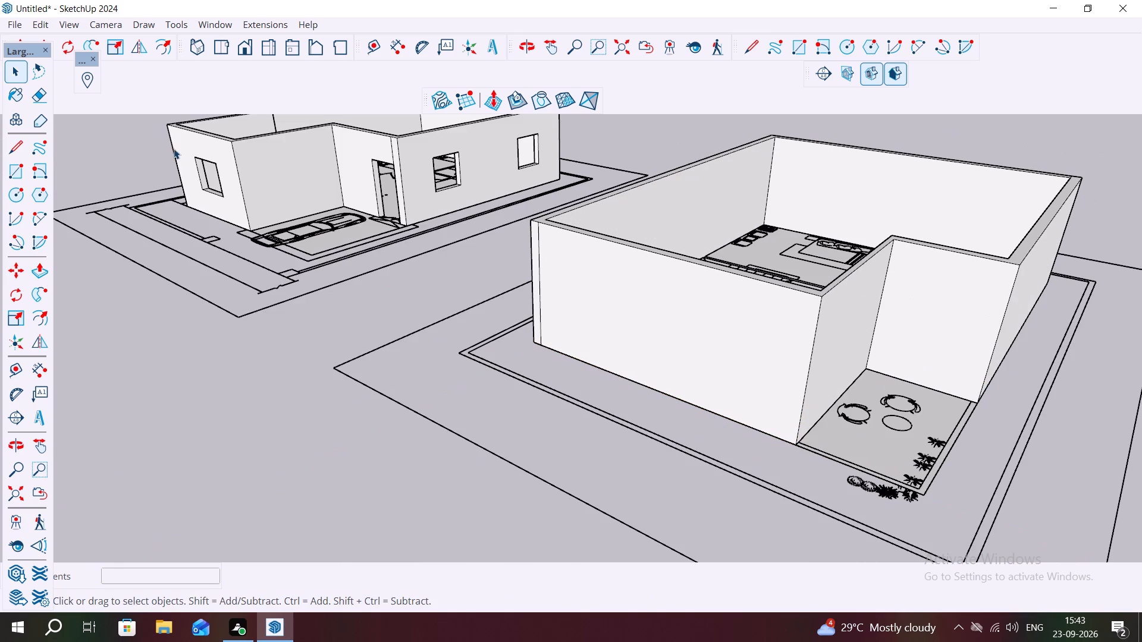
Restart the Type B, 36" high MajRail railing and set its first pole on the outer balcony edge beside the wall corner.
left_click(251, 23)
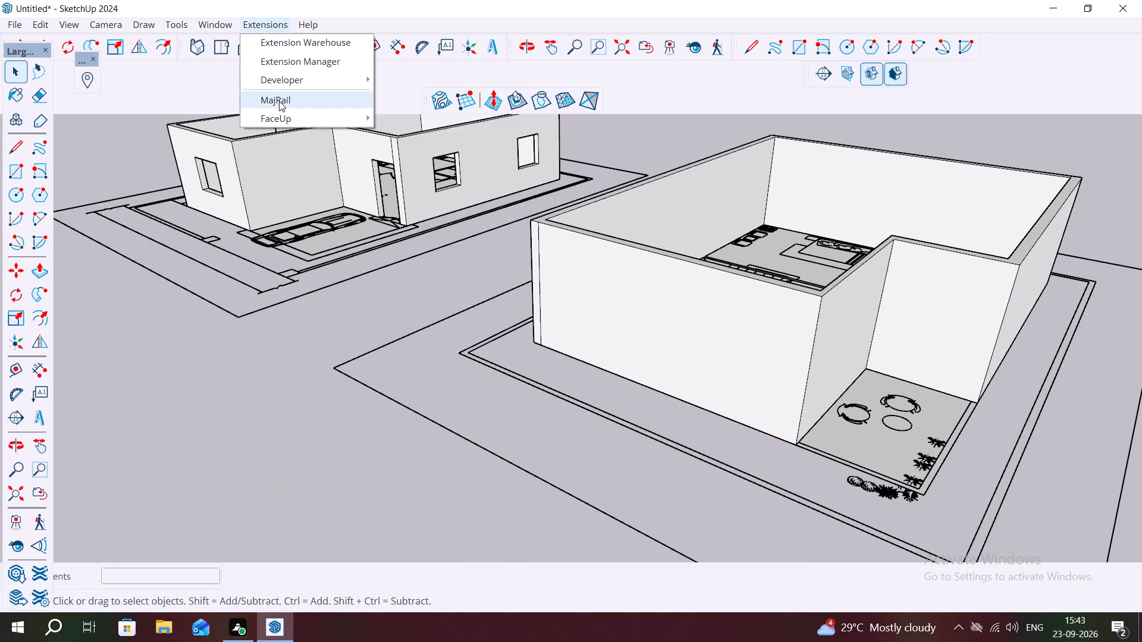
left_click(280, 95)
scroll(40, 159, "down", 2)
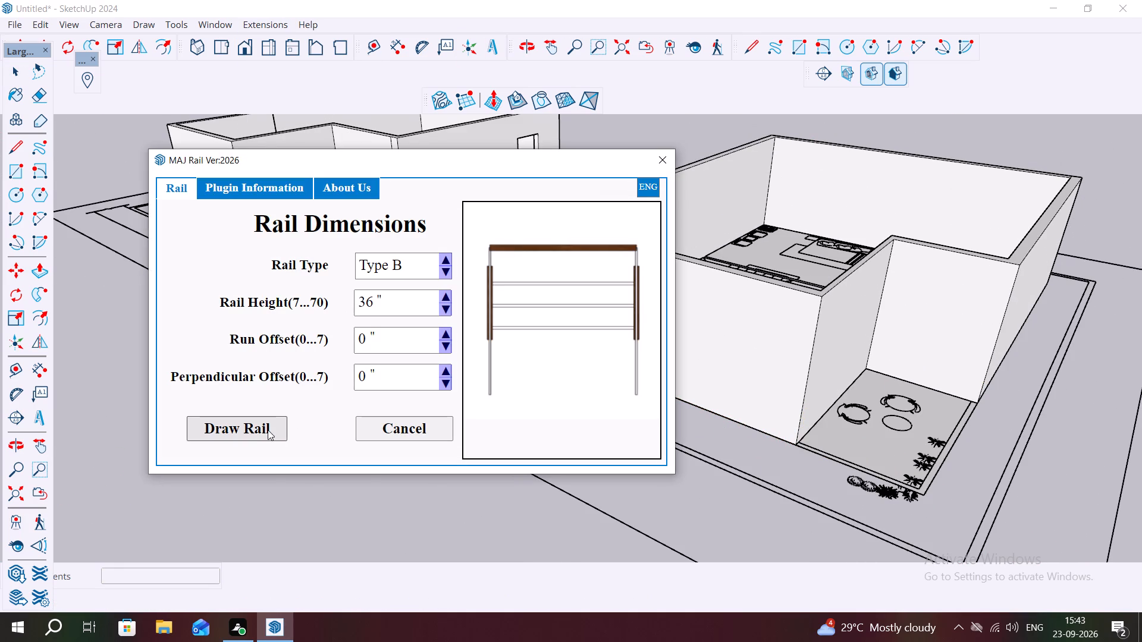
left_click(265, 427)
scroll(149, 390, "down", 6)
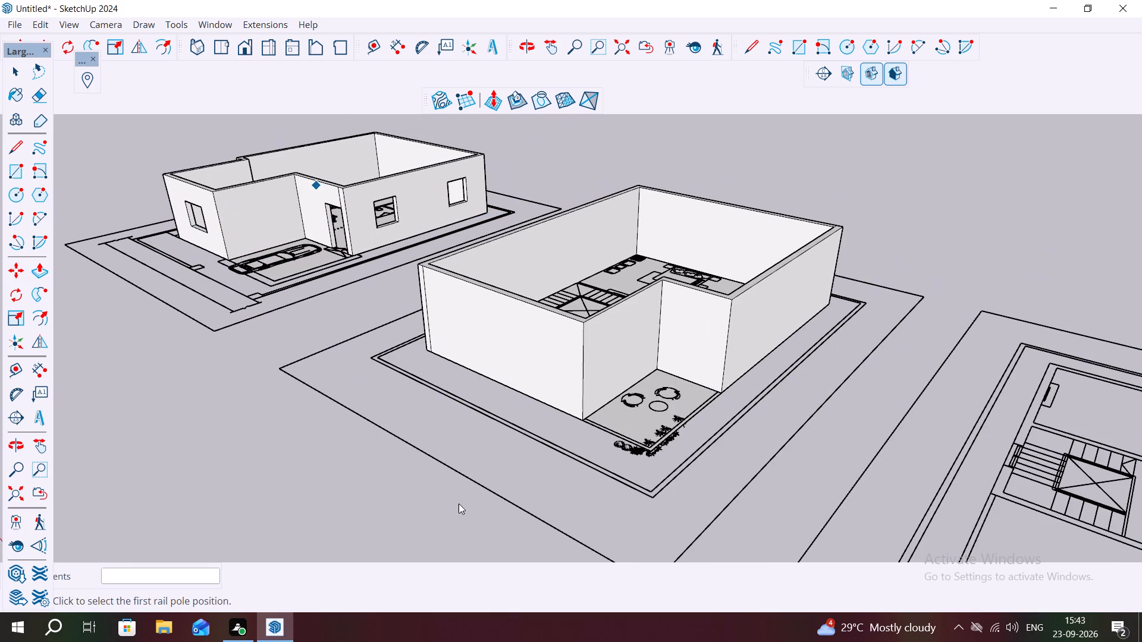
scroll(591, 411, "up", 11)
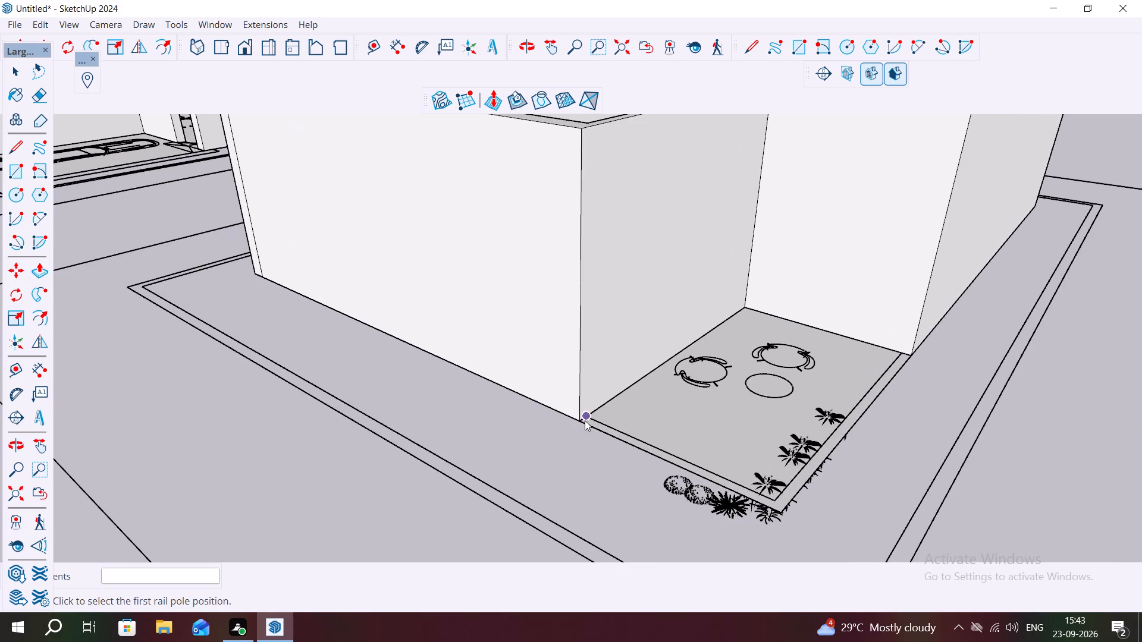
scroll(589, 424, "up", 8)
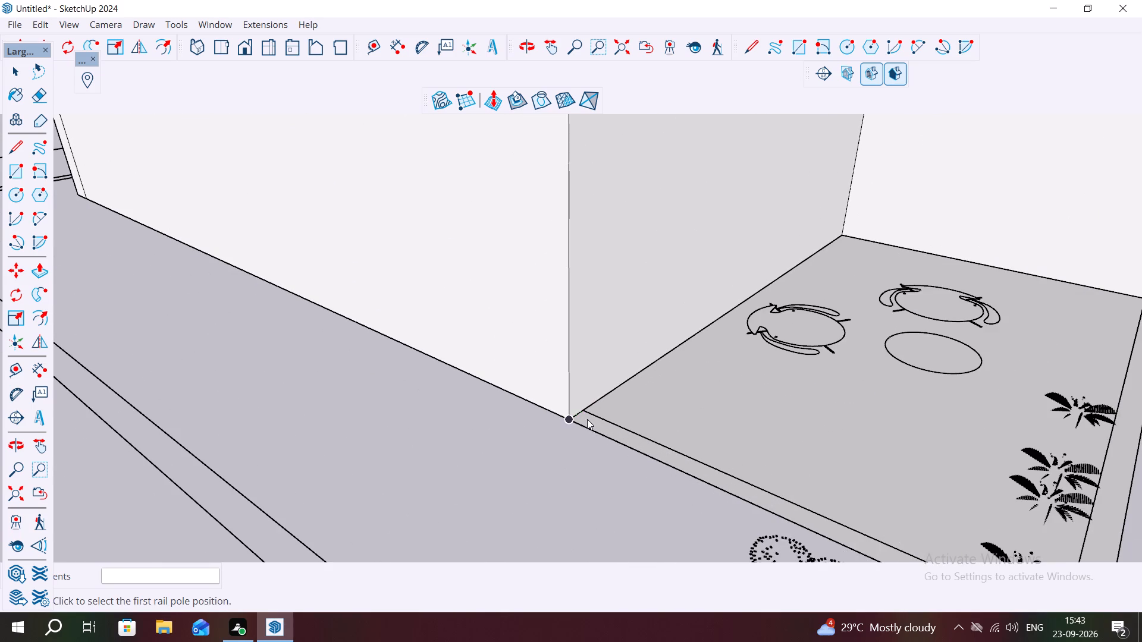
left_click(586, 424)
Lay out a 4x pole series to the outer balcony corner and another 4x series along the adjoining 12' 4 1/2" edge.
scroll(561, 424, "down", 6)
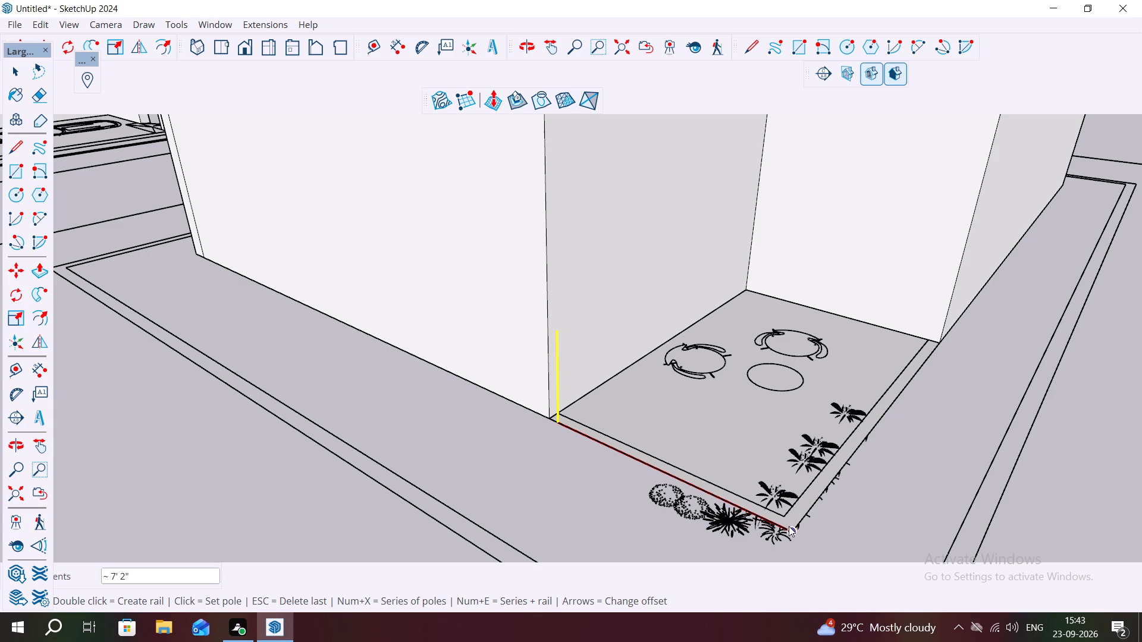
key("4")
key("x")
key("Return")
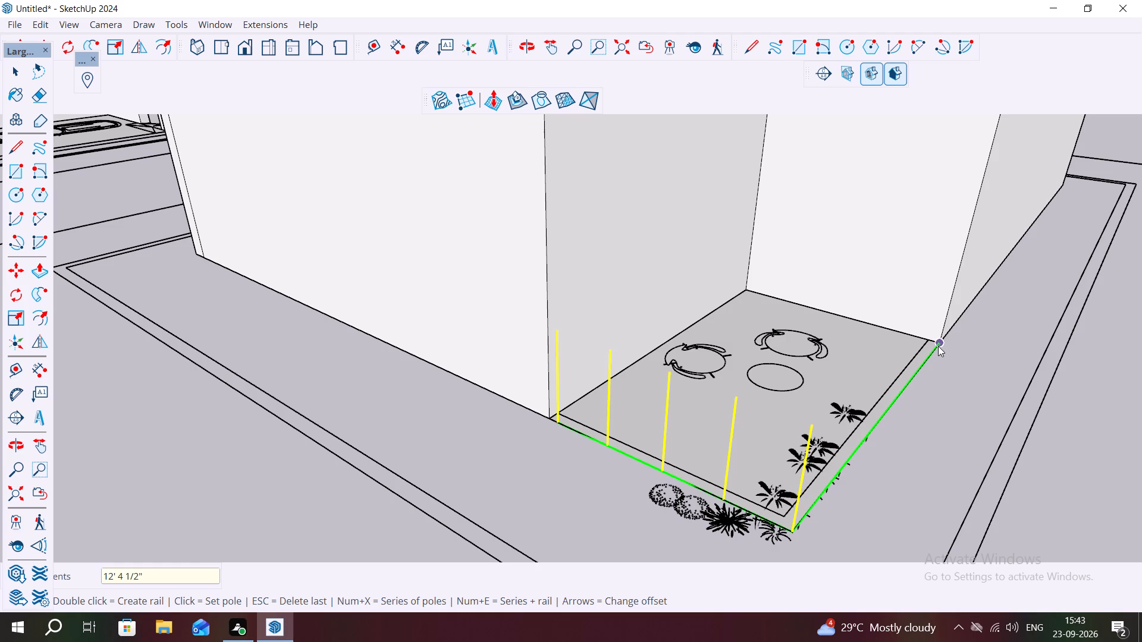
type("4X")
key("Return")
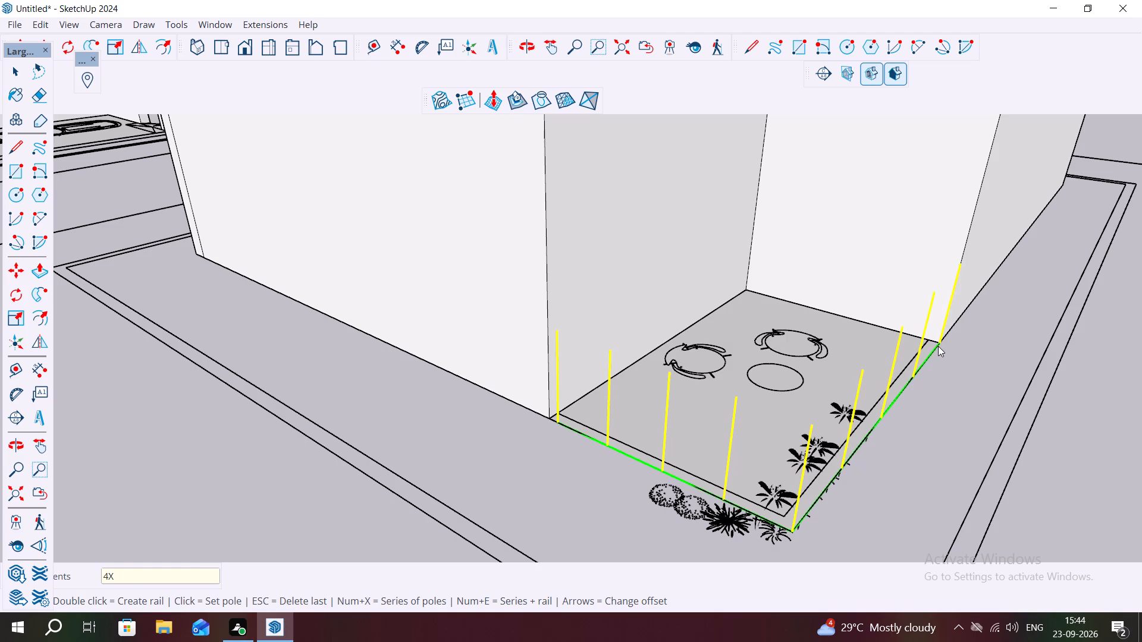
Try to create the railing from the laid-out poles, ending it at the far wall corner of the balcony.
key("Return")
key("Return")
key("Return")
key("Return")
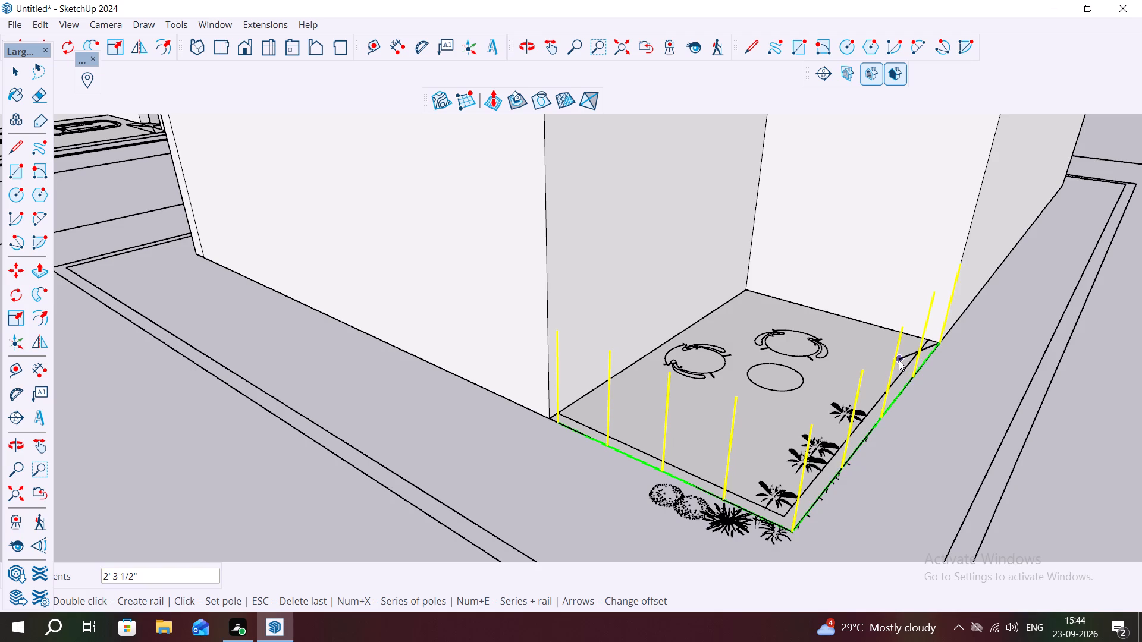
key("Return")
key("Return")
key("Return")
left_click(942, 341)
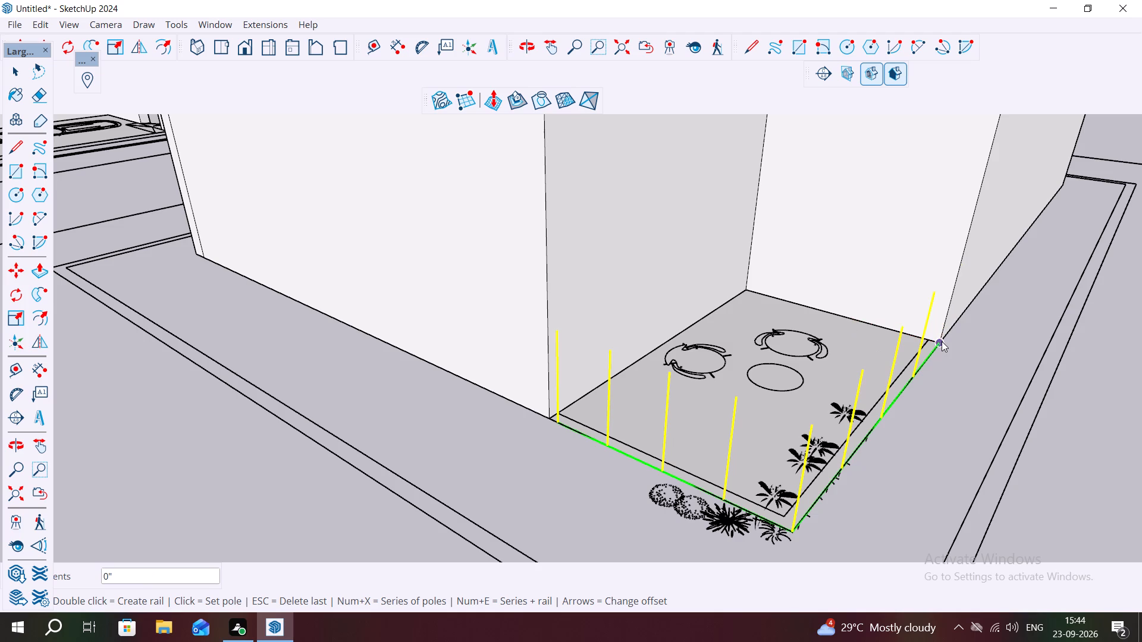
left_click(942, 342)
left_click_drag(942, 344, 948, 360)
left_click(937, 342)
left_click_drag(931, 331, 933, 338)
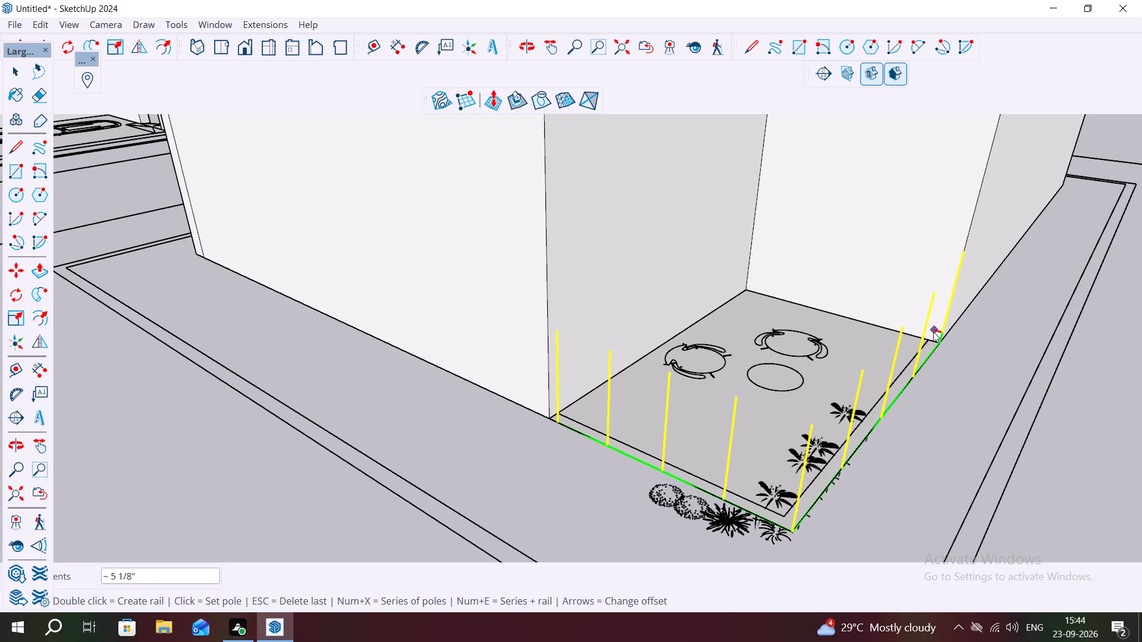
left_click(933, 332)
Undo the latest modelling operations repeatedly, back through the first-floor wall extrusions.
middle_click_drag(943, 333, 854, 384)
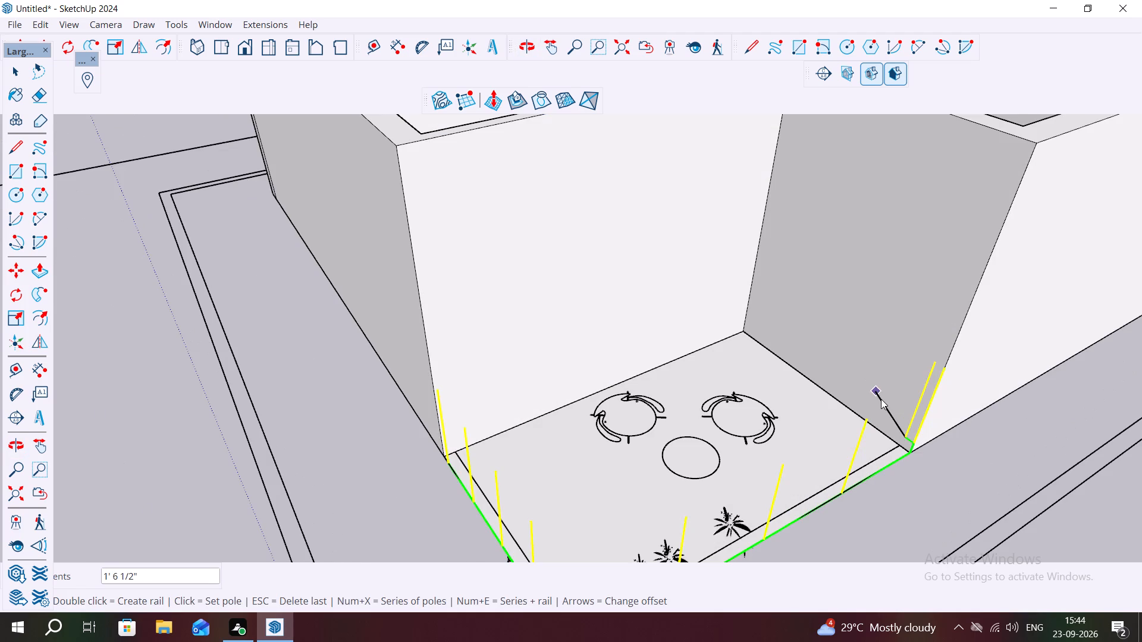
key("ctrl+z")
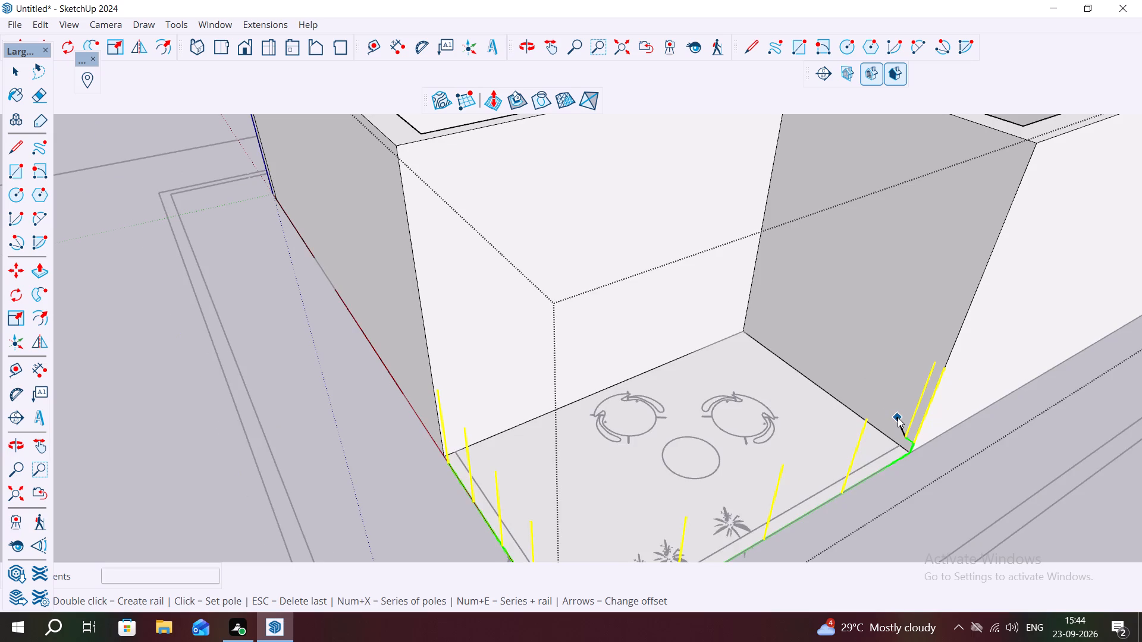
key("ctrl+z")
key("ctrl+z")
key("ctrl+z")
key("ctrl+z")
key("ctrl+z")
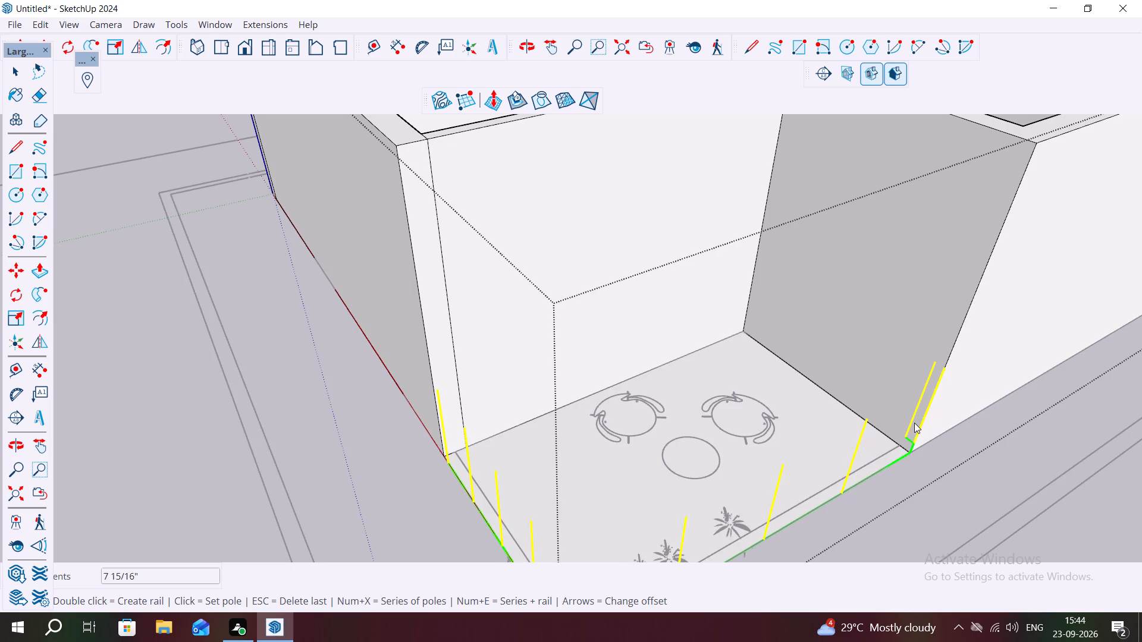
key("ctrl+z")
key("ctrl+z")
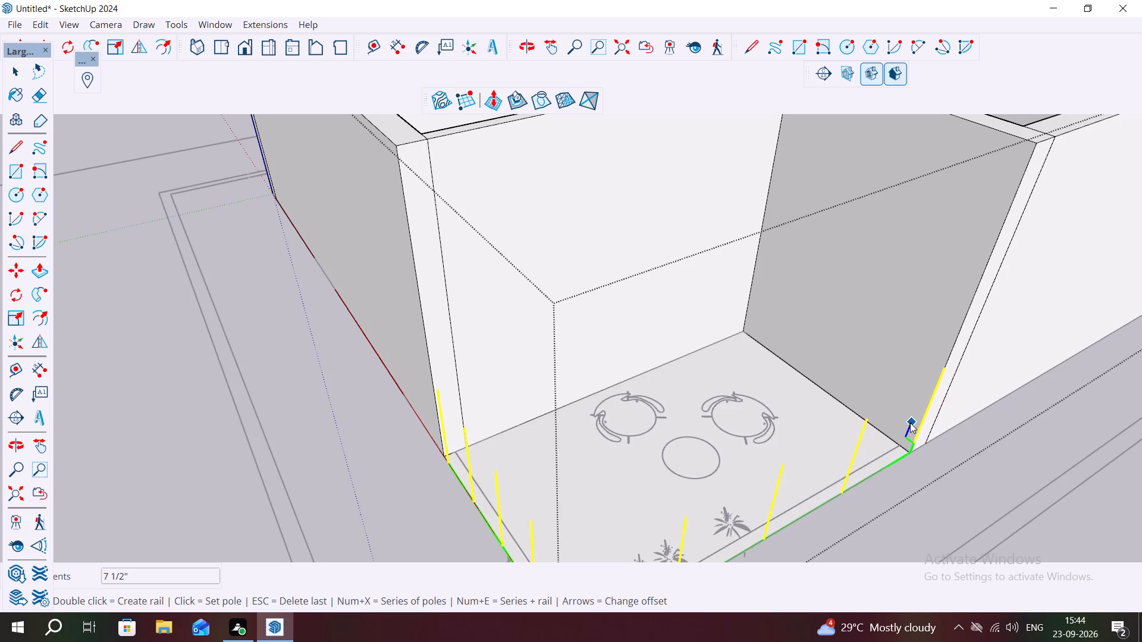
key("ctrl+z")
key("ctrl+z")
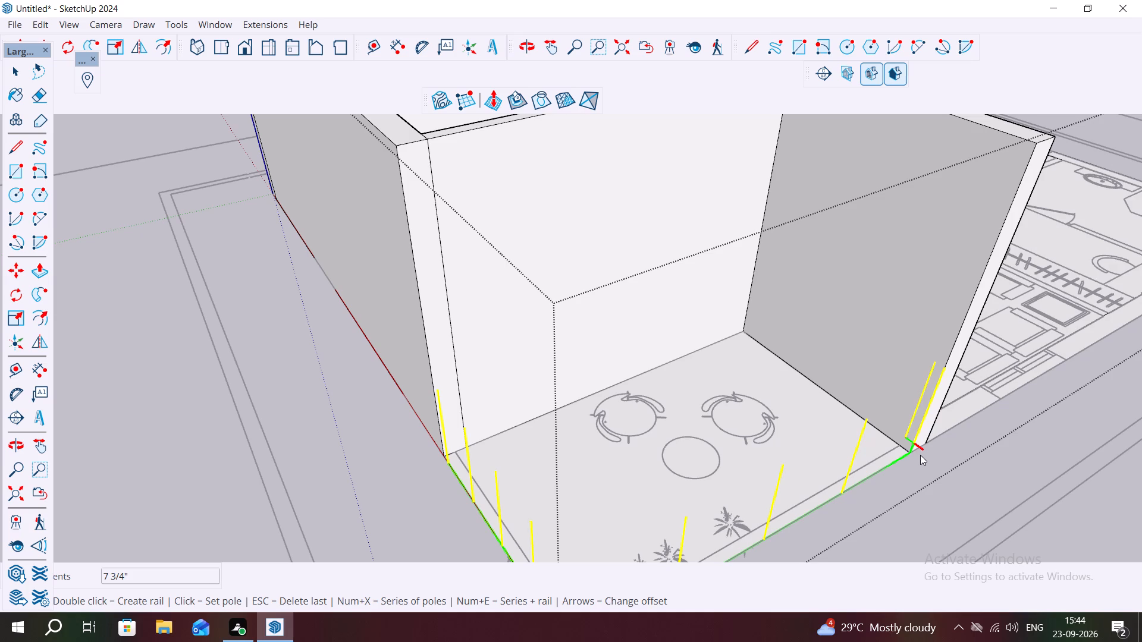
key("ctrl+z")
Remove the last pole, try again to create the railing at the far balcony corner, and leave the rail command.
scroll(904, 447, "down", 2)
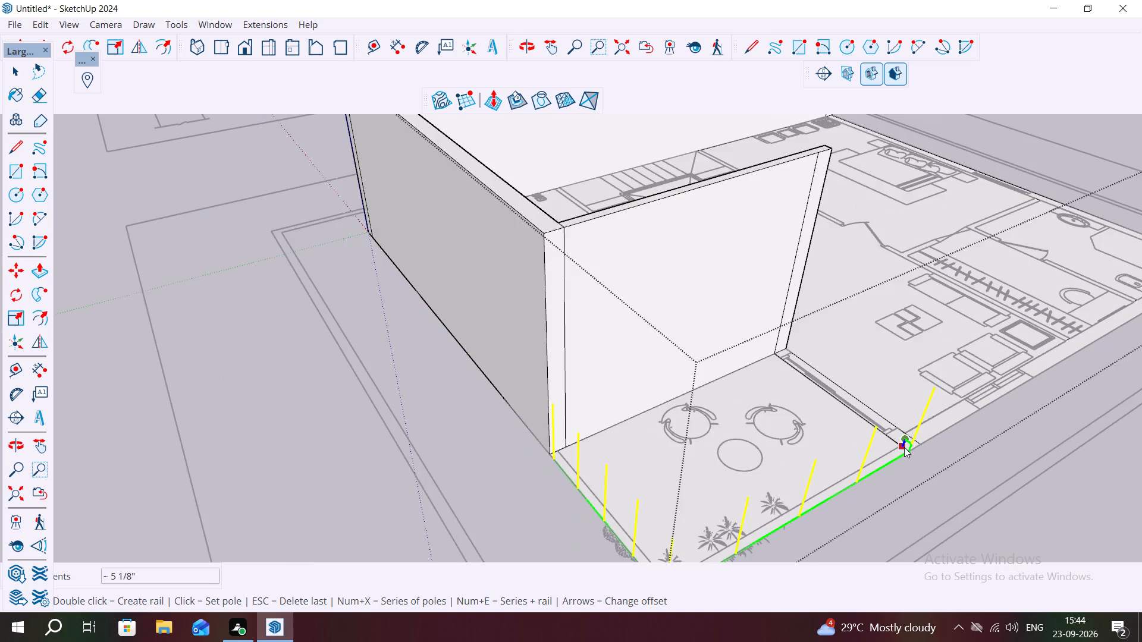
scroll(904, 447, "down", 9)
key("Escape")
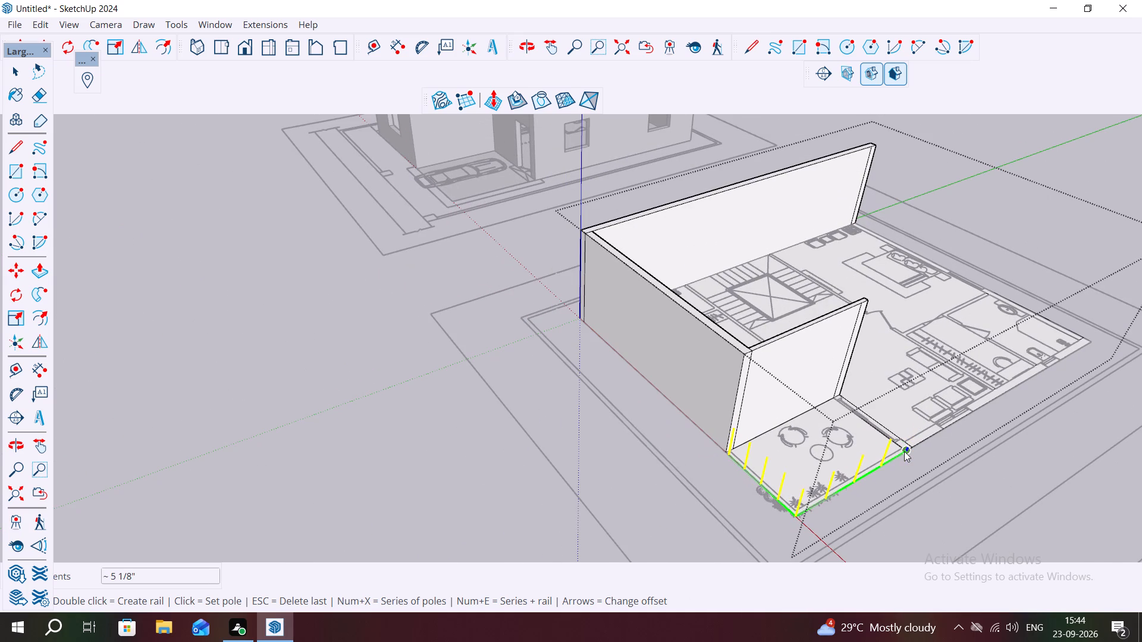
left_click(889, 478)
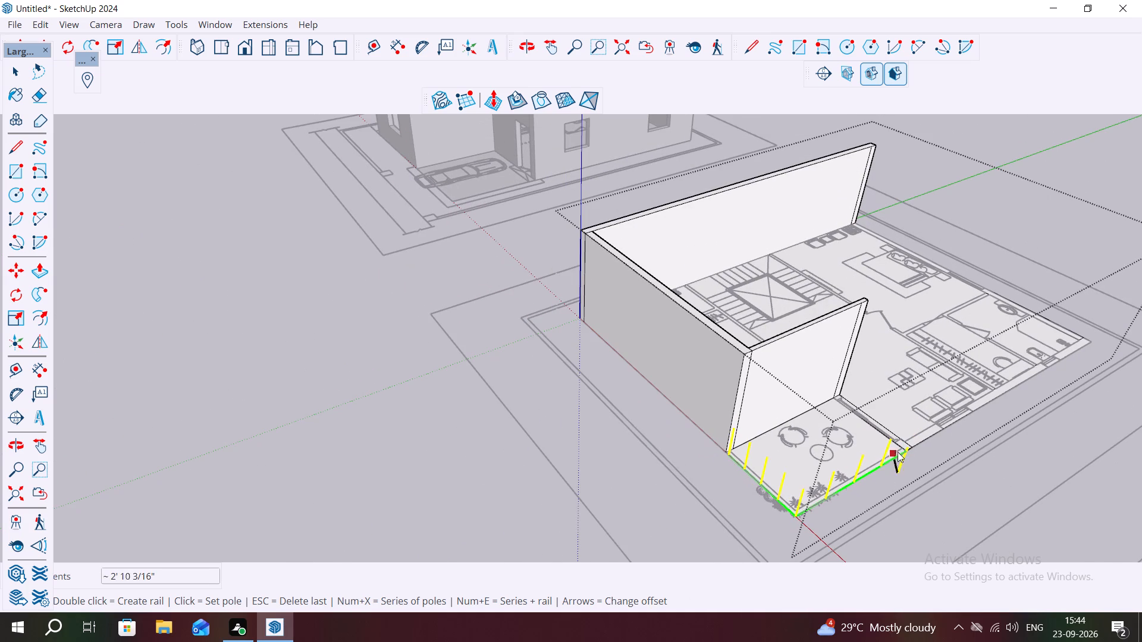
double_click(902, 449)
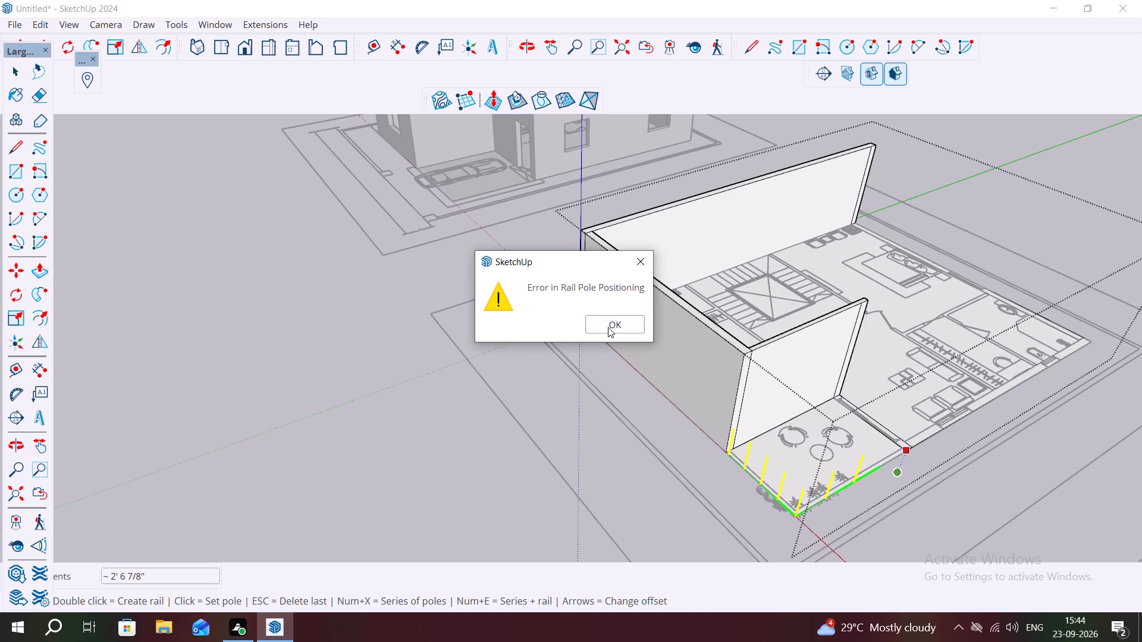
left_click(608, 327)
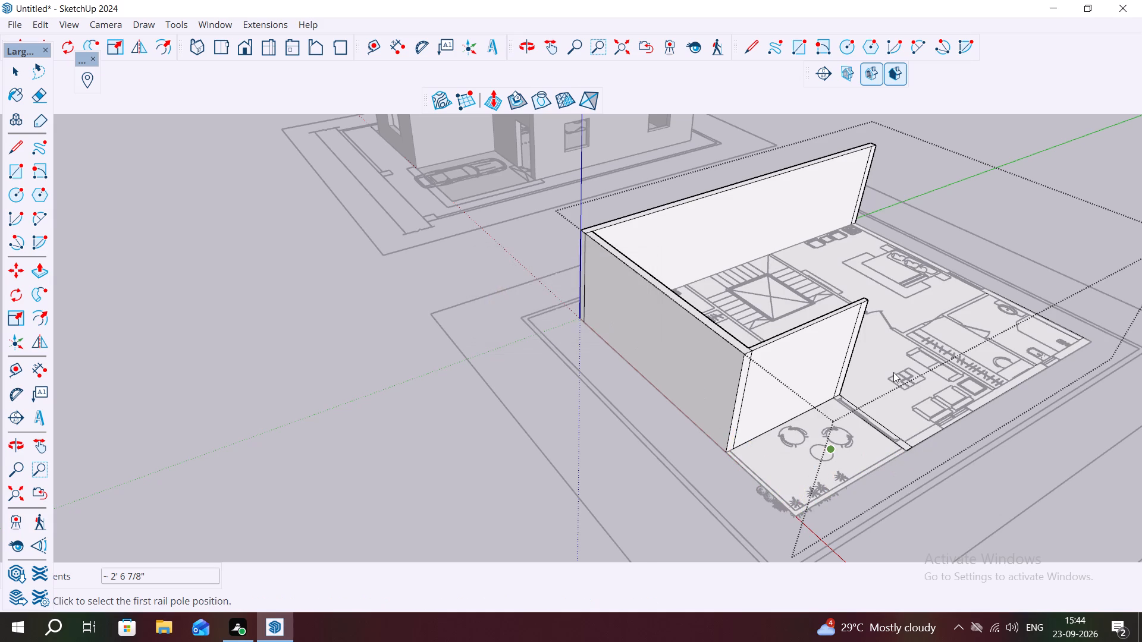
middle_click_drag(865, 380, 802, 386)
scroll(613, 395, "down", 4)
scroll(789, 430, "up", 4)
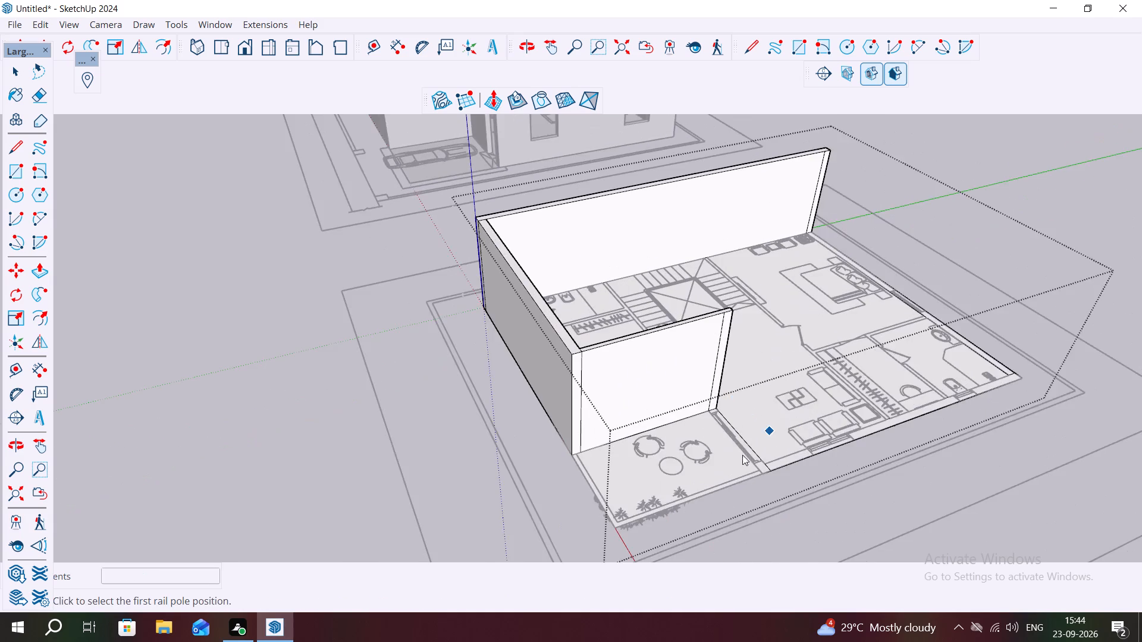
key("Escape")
Push/Pull the wall strip between the balcony and the adjoining room up 10', level with the neighbouring wall.
scroll(742, 455, "up", 2)
key("space")
double_click(749, 448)
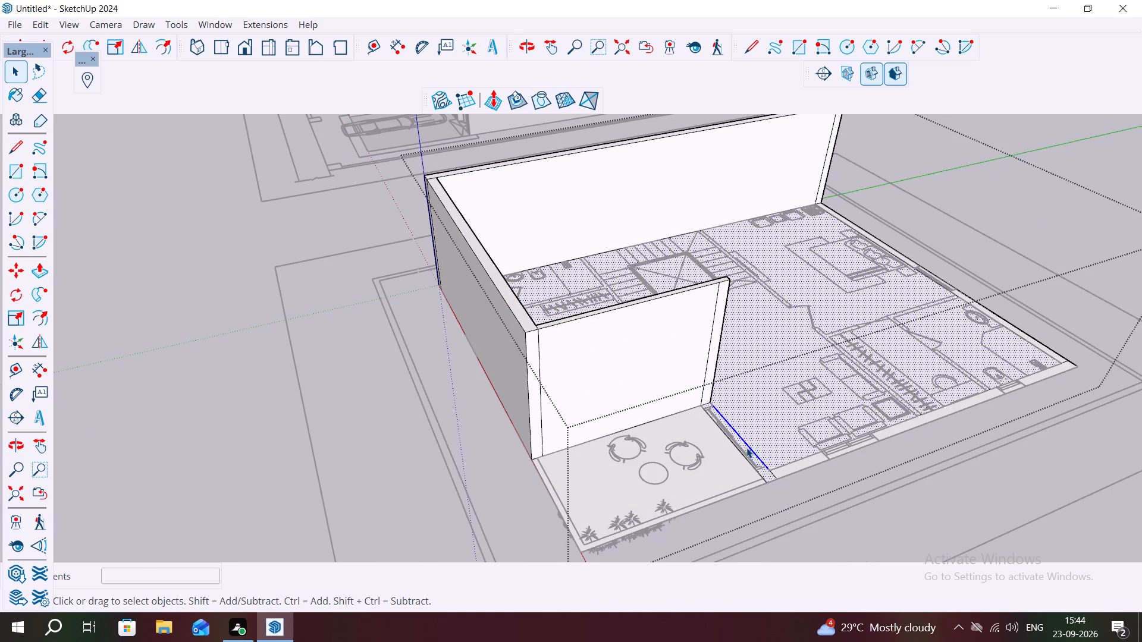
left_click(768, 475)
left_click(767, 475)
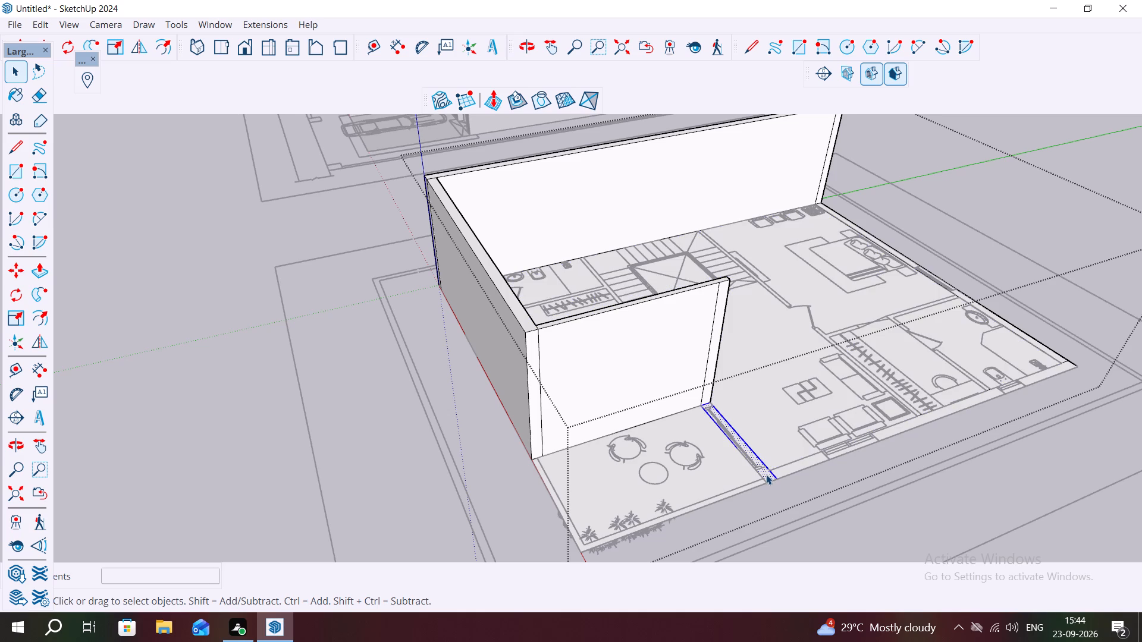
key("p")
left_click(766, 472)
left_click(747, 331)
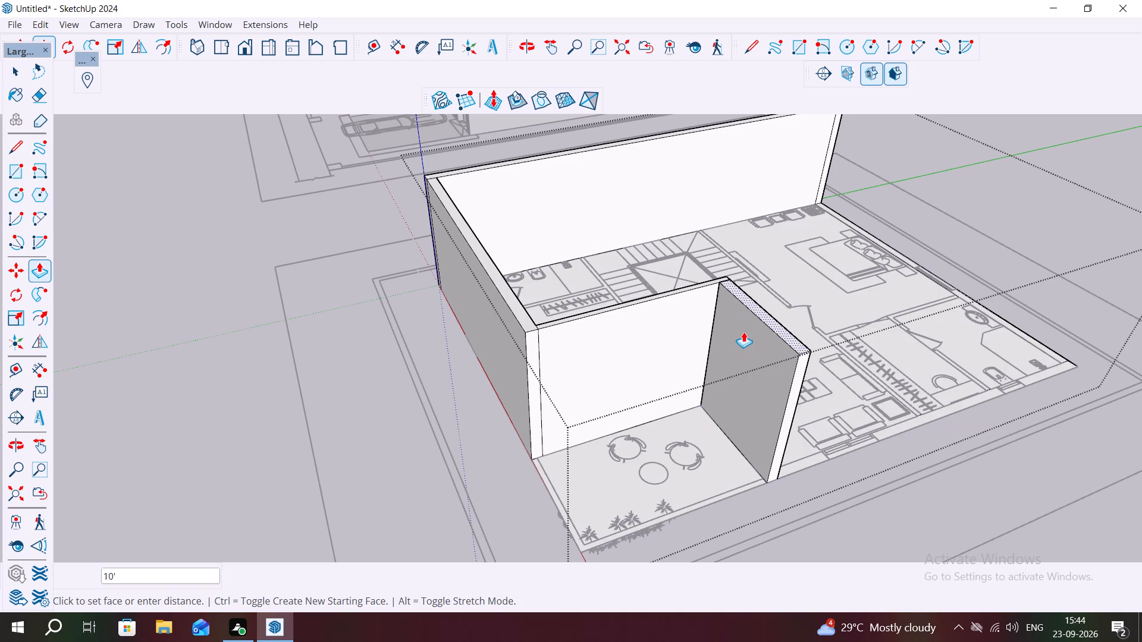
key("Escape")
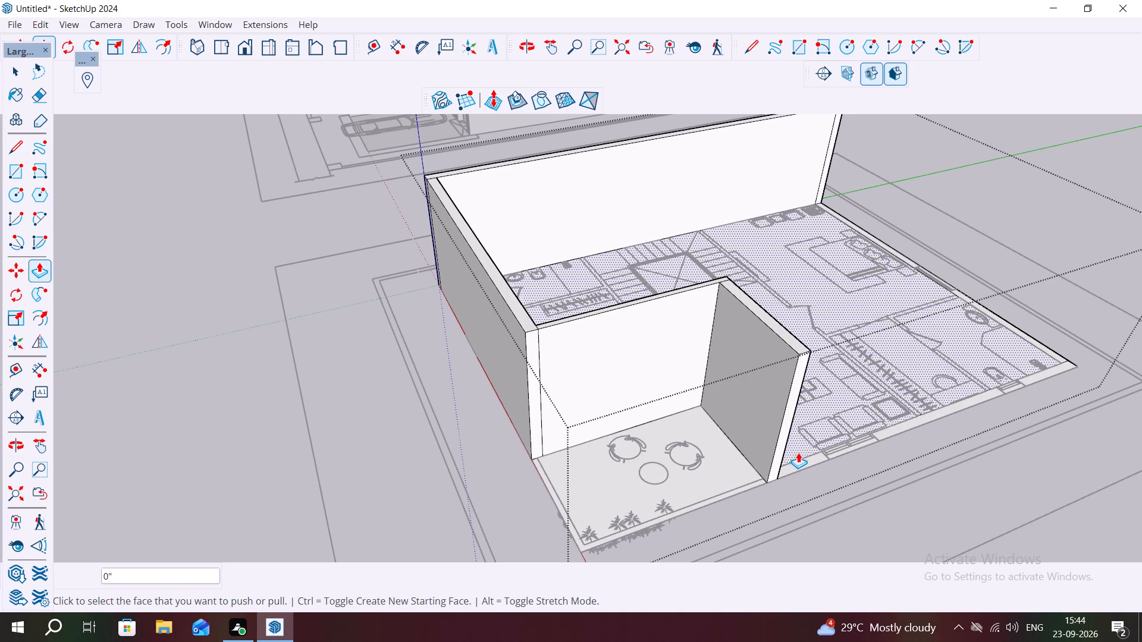
Extrude the long side wall strip beyond the balcony and the remaining end wall strip to the same 10' height.
double_click(798, 464)
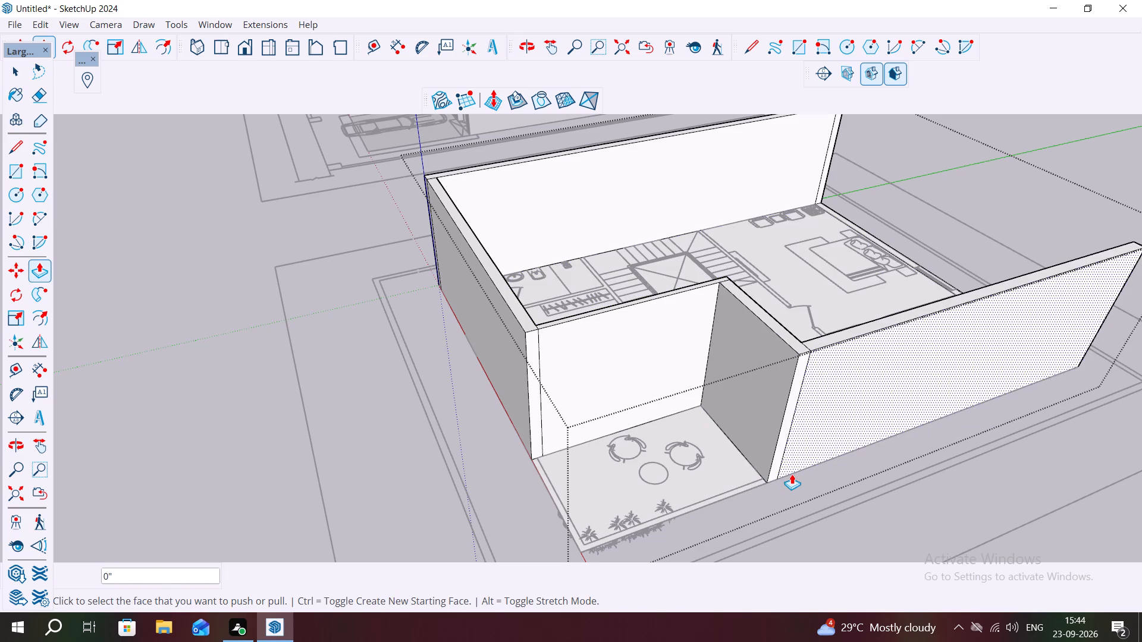
scroll(784, 480, "down", 2)
scroll(662, 477, "down", 3)
scroll(478, 377, "down", 7)
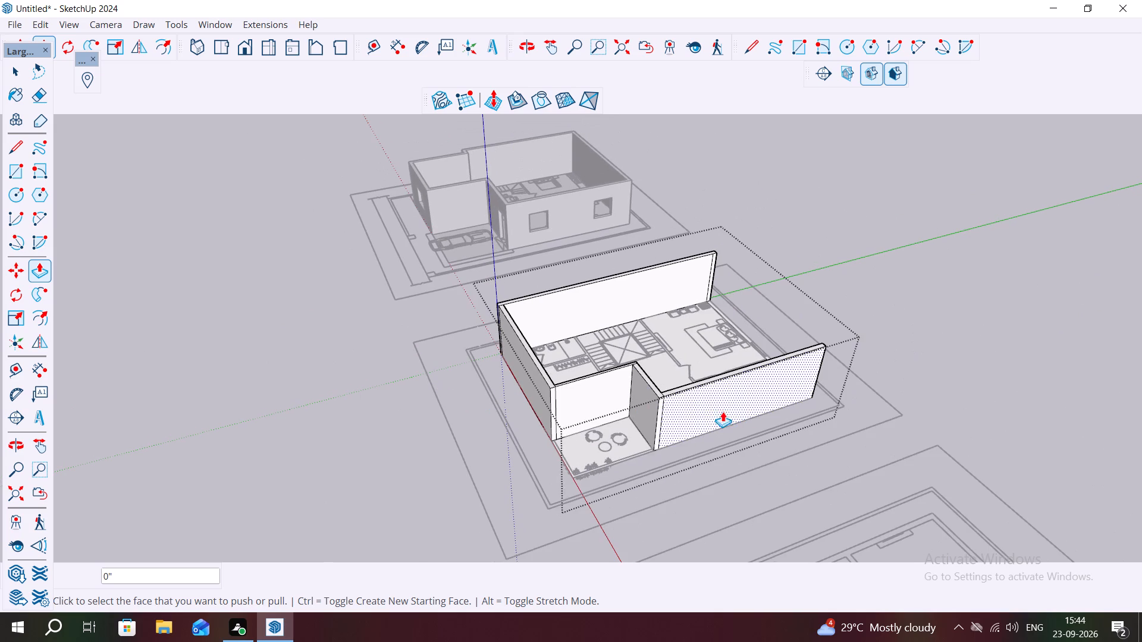
middle_click_drag(684, 413, 504, 458)
scroll(662, 447, "up", 6)
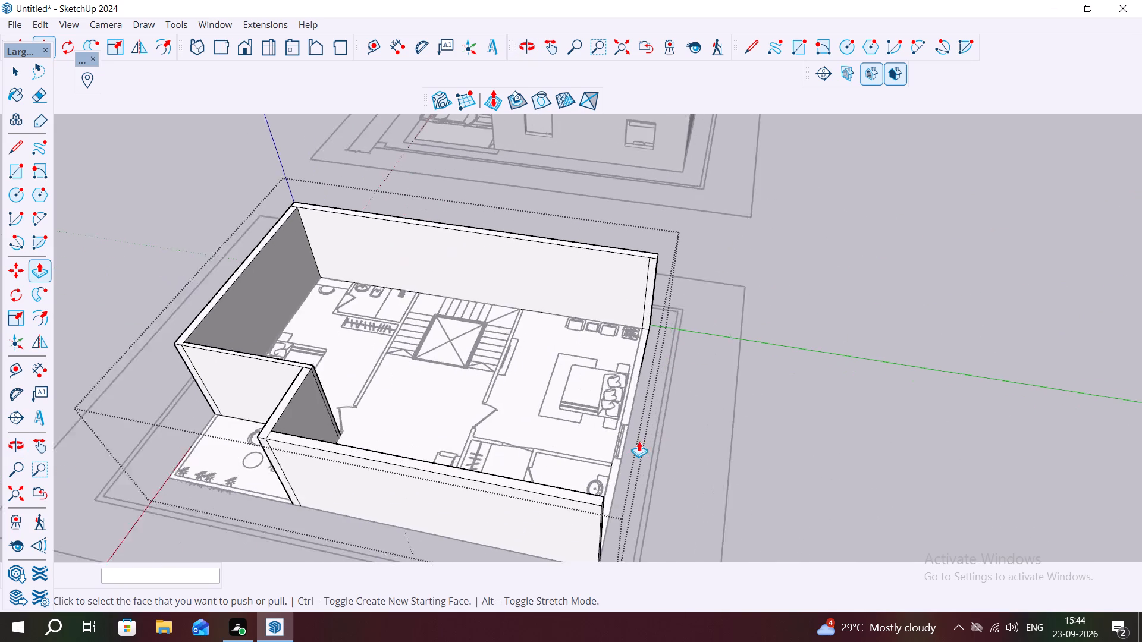
scroll(639, 441, "up", 5)
double_click(616, 481)
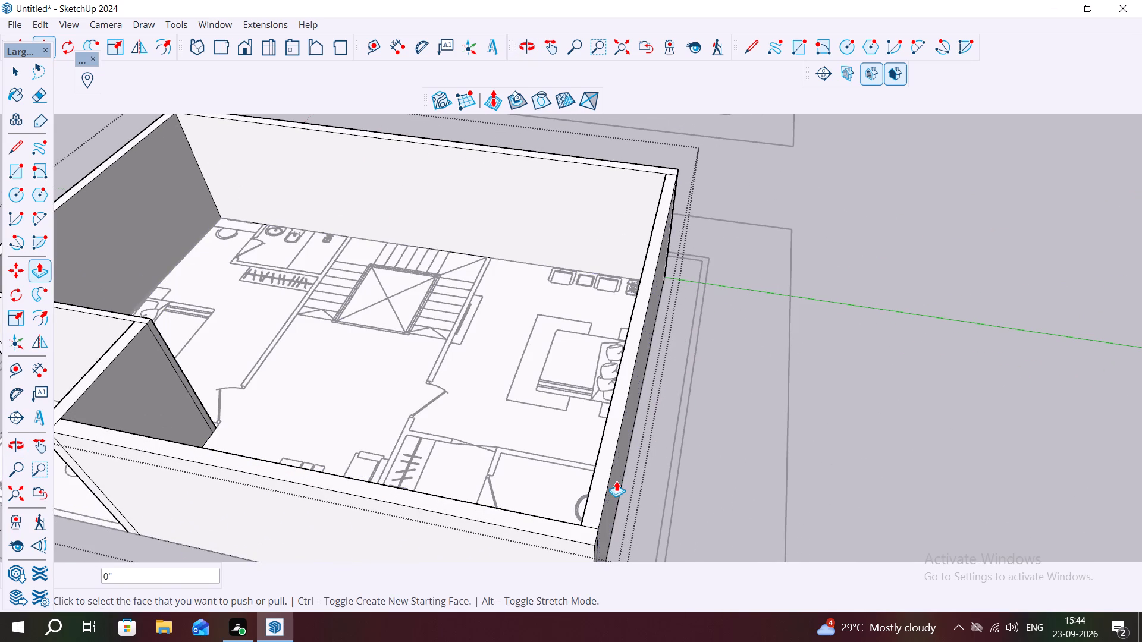
scroll(658, 492, "down", 10)
middle_click_drag(699, 501, 830, 411)
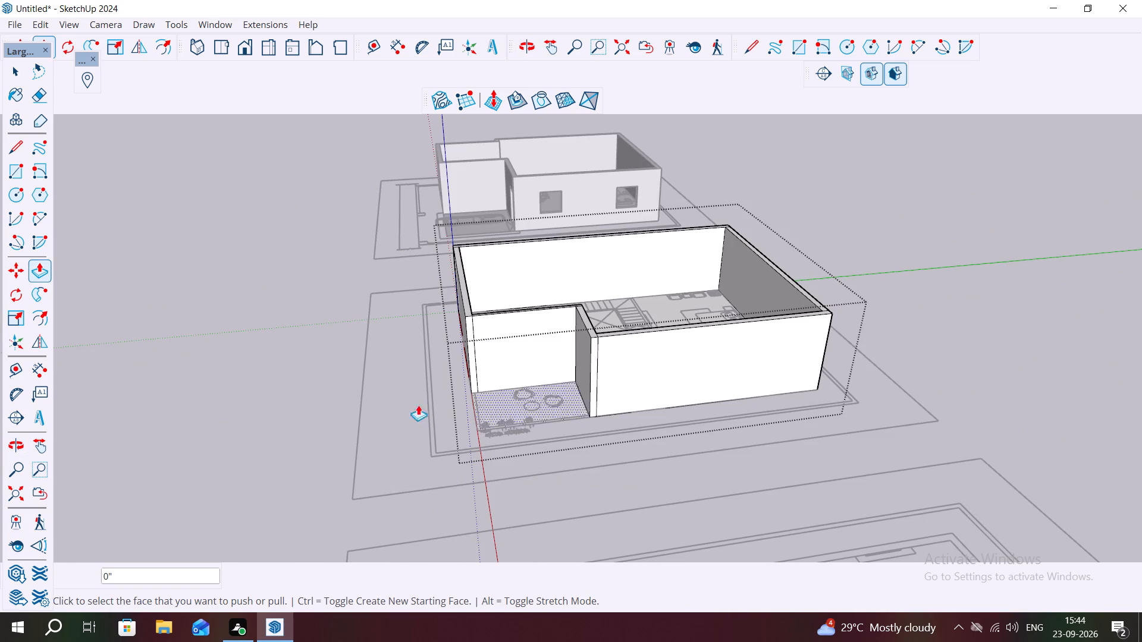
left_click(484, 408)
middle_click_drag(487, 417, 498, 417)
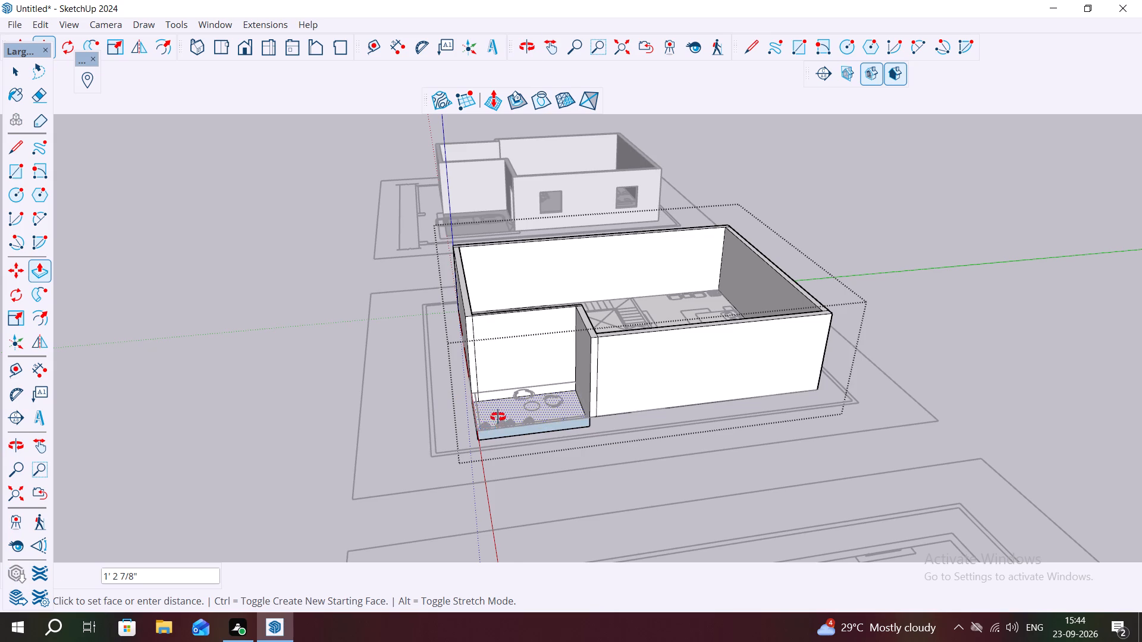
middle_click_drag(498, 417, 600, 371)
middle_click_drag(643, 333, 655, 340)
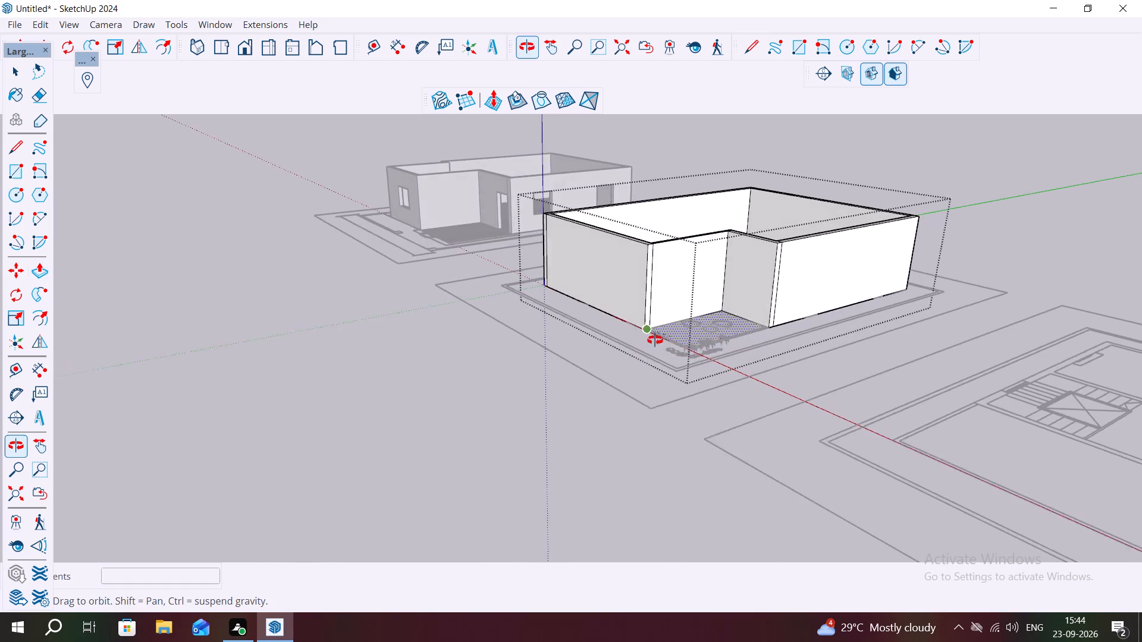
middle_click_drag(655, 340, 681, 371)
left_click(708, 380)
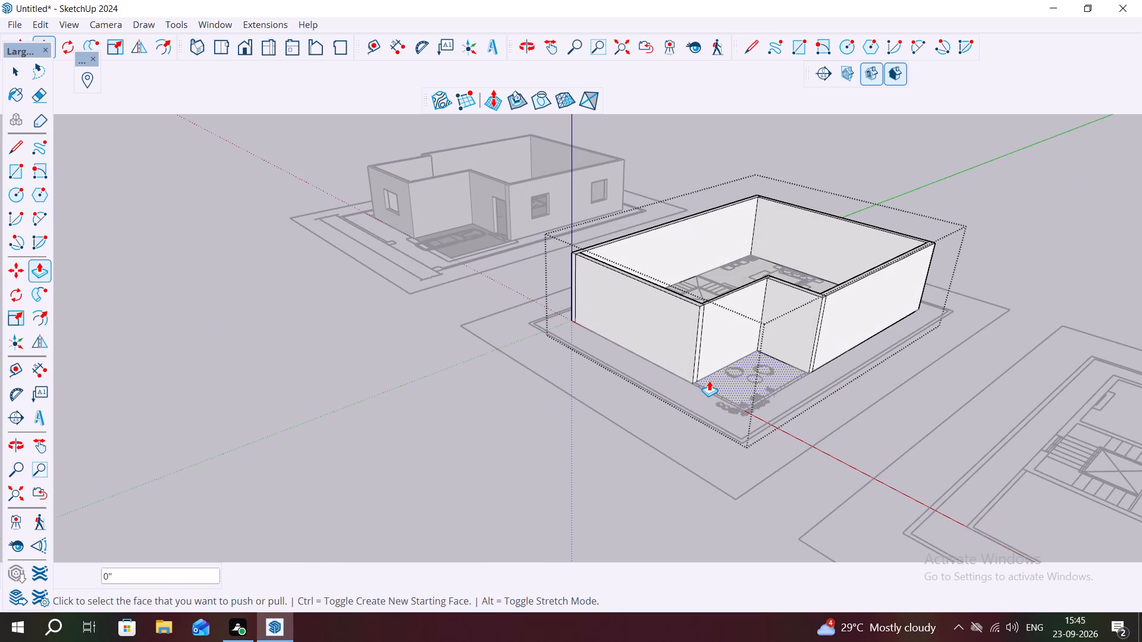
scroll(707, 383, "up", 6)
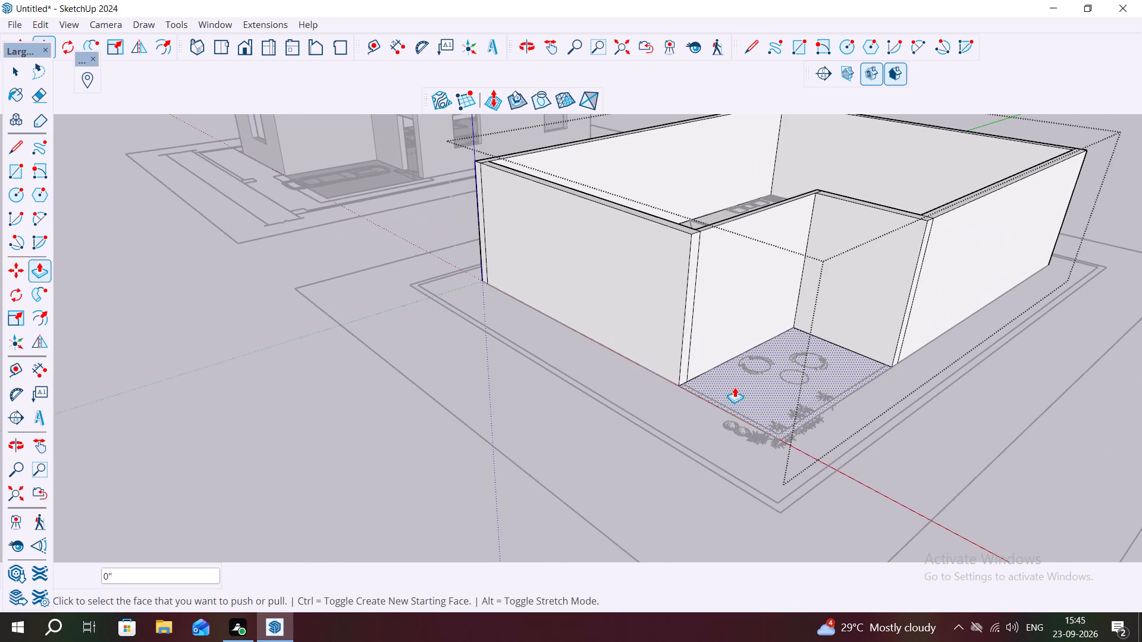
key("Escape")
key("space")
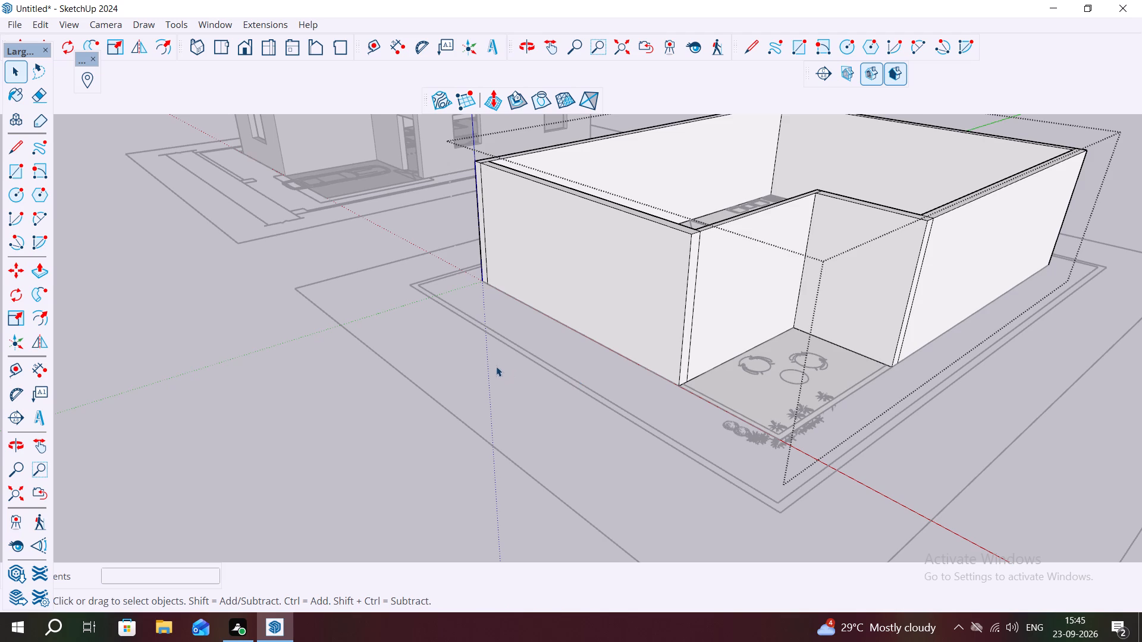
Draw a 39' 9" by 29' 3" rectangle between opposite outer corners of the first-floor wall tops, inside the wall group.
key("r")
scroll(484, 356, "down", 15)
scroll(534, 303, "up", 3)
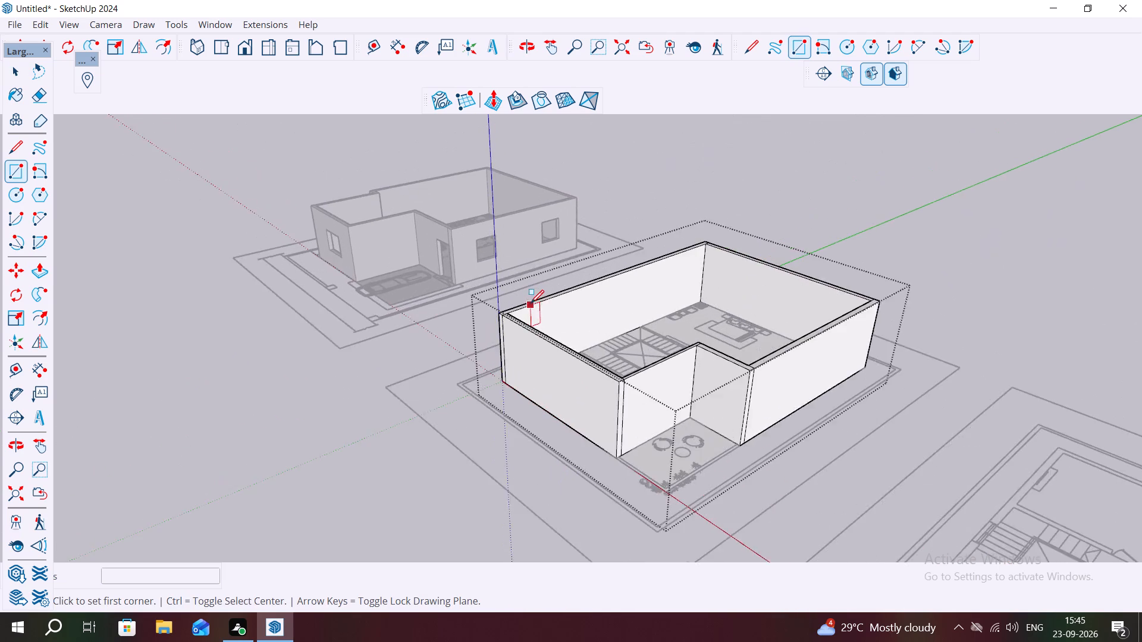
scroll(531, 303, "up", 9)
left_click(510, 328)
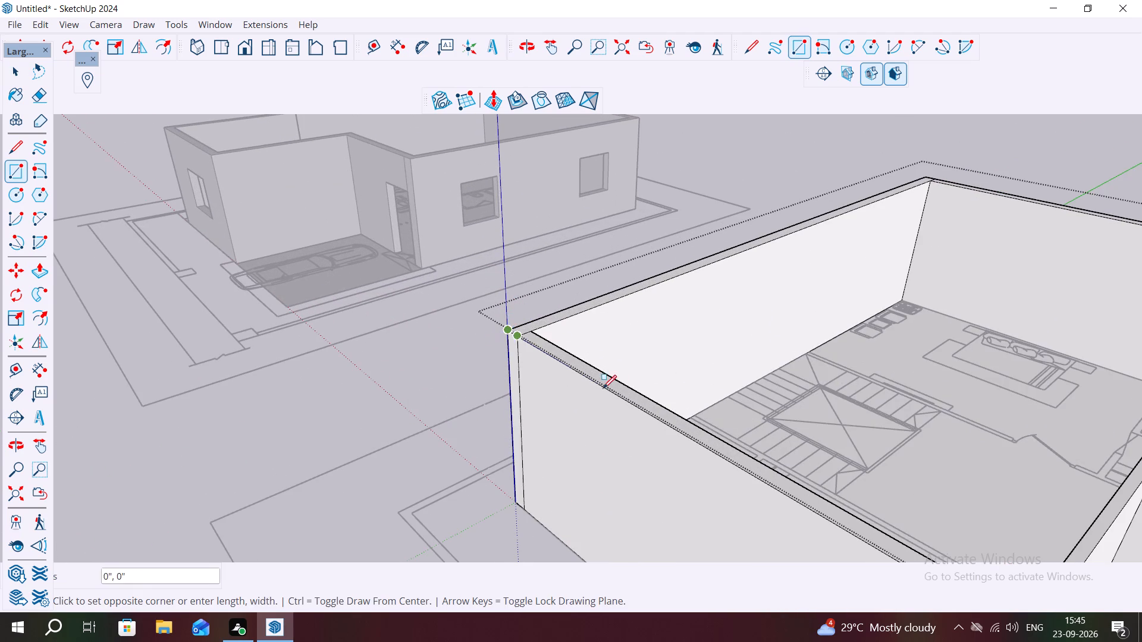
scroll(650, 453, "down", 10)
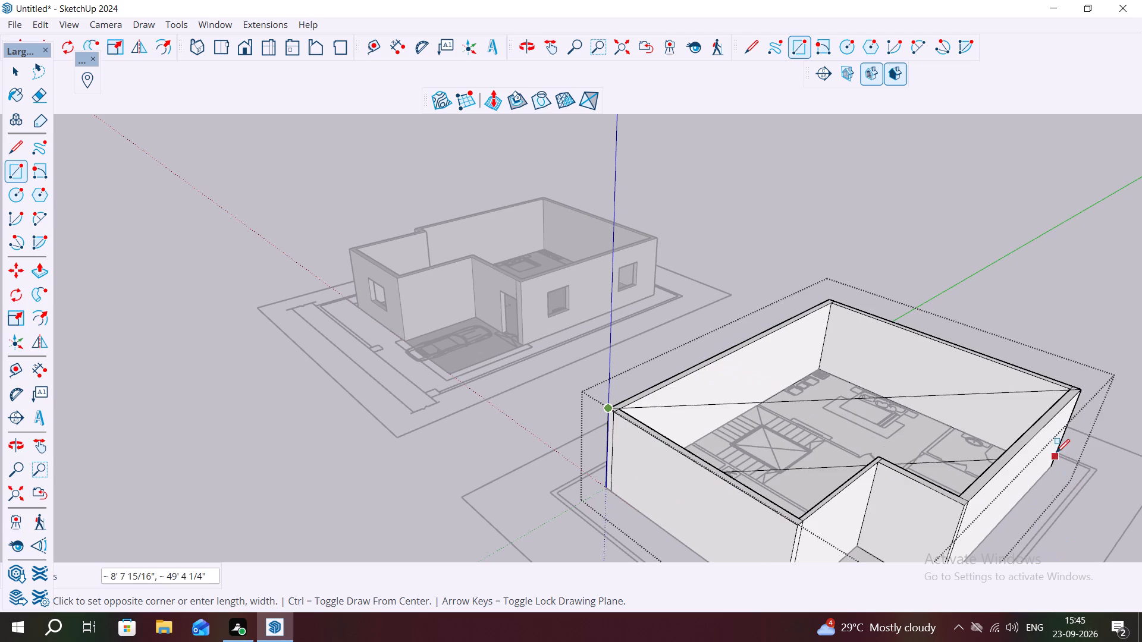
left_click(1081, 391)
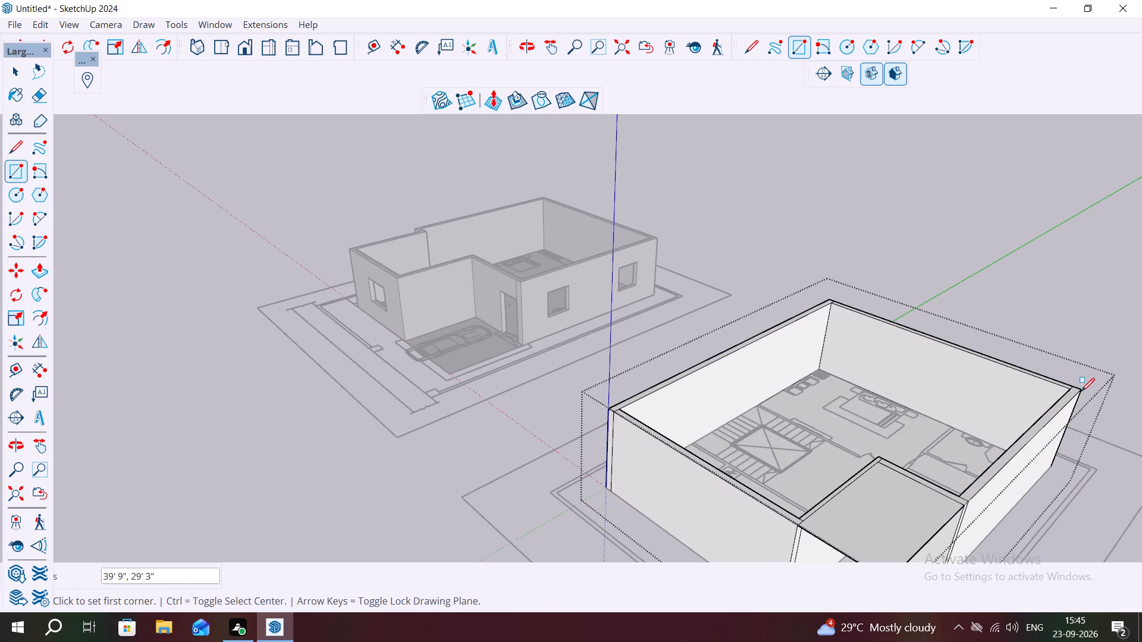
key("Escape")
key("space")
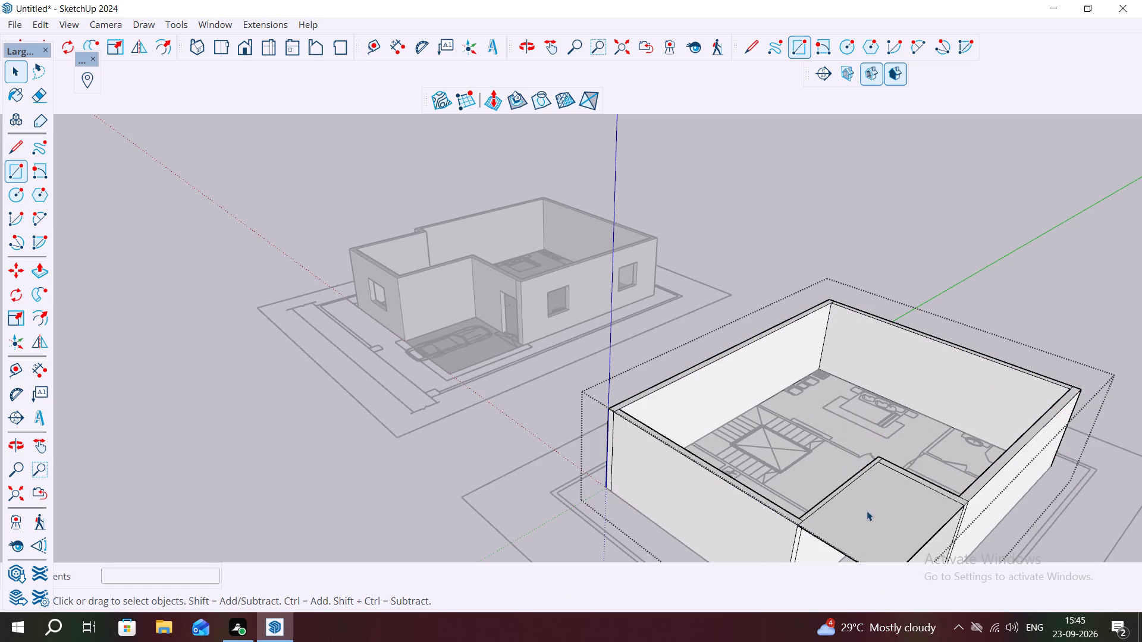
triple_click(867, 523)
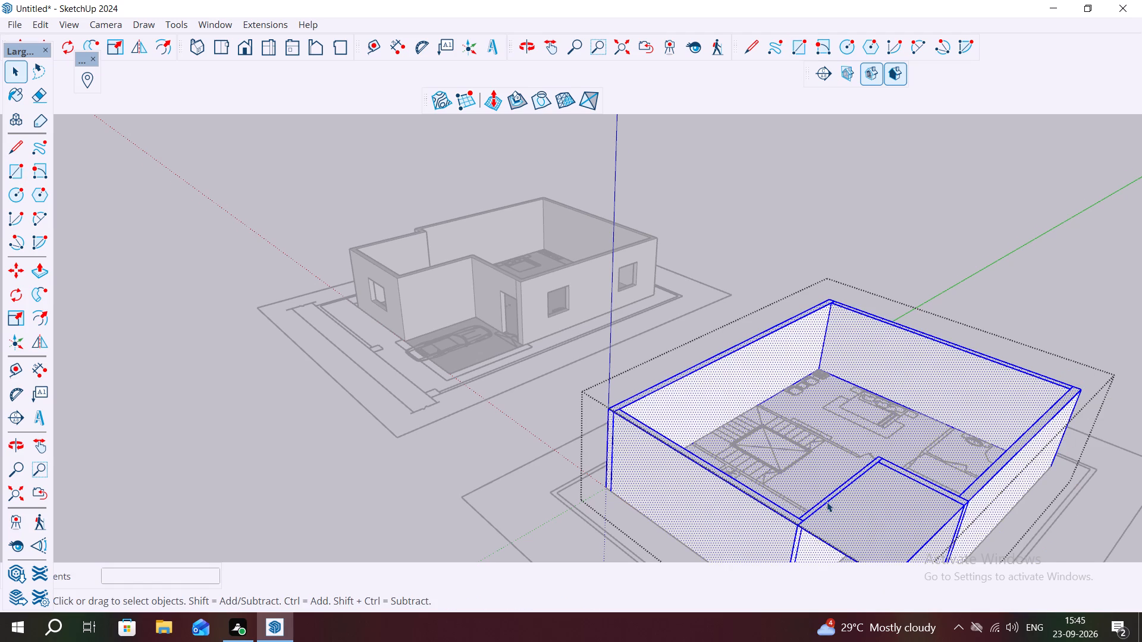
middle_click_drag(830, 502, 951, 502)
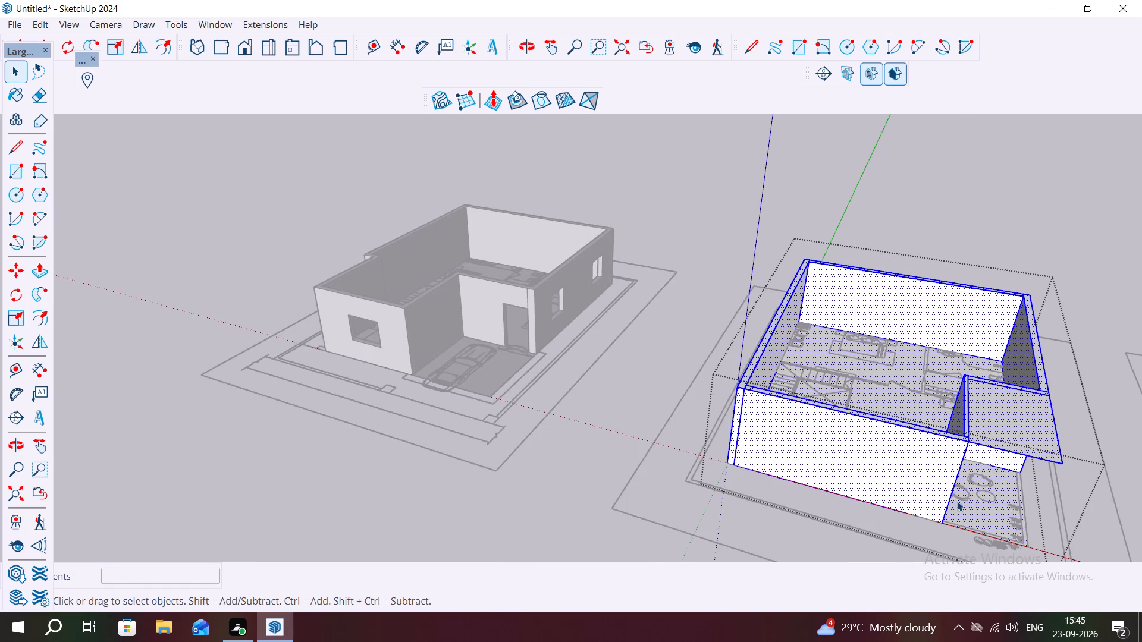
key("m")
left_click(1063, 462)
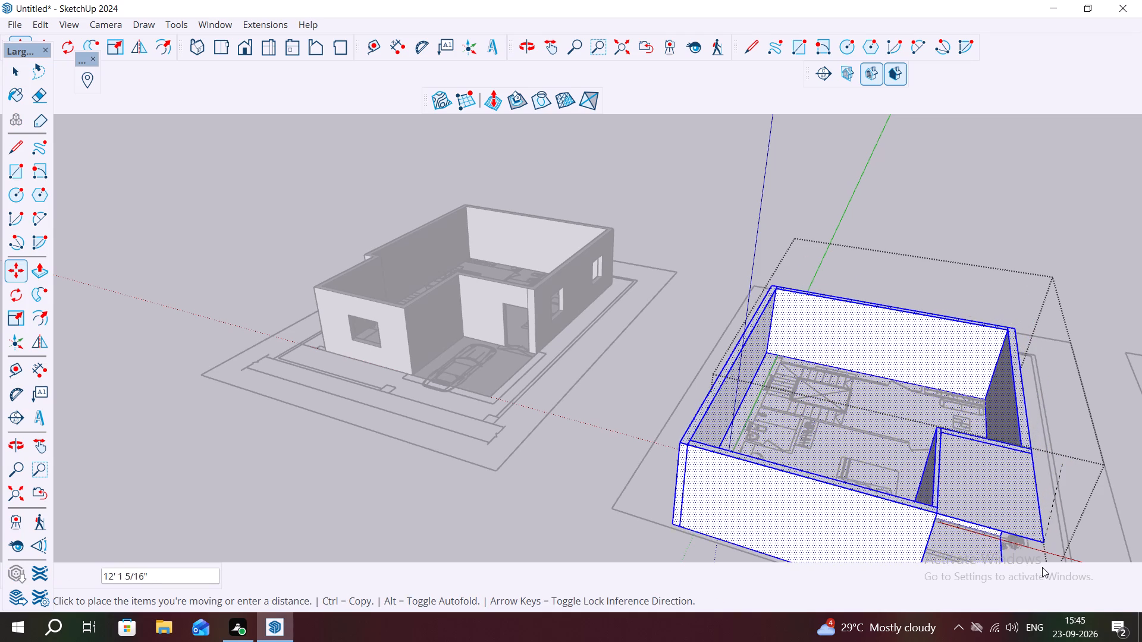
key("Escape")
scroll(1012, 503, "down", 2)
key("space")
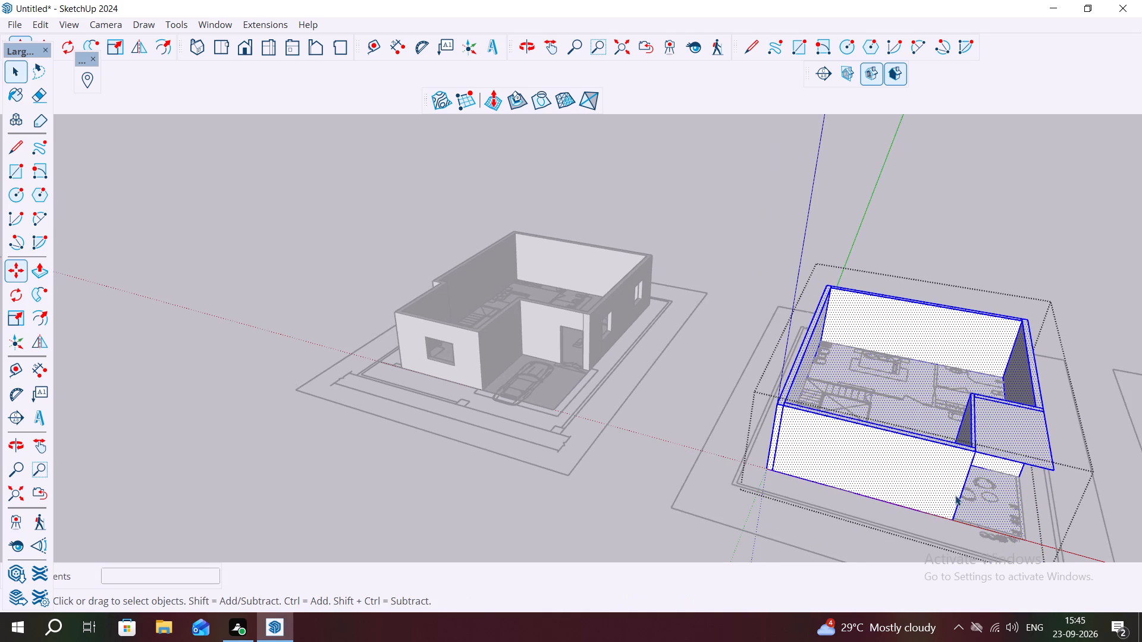
Leave the wall group and draw a separate 29' 3" by 39' 9" rectangle over the whole first-floor outline at wall-top level.
key("space")
key("space")
left_click(817, 521)
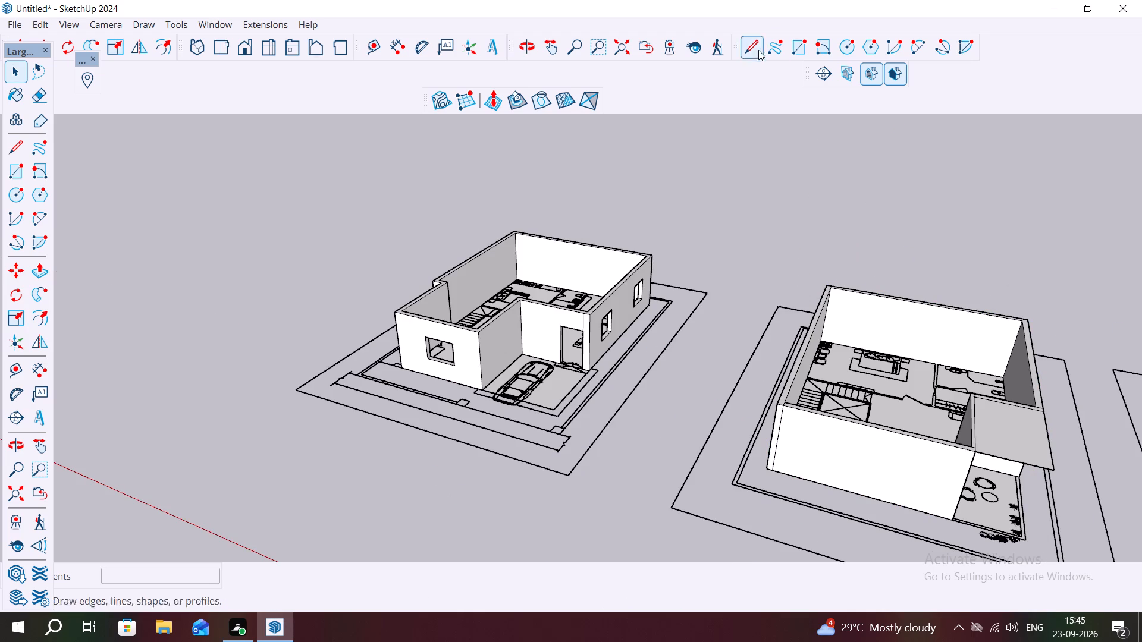
scroll(755, 319, "down", 6)
middle_click_drag(738, 242, 812, 421)
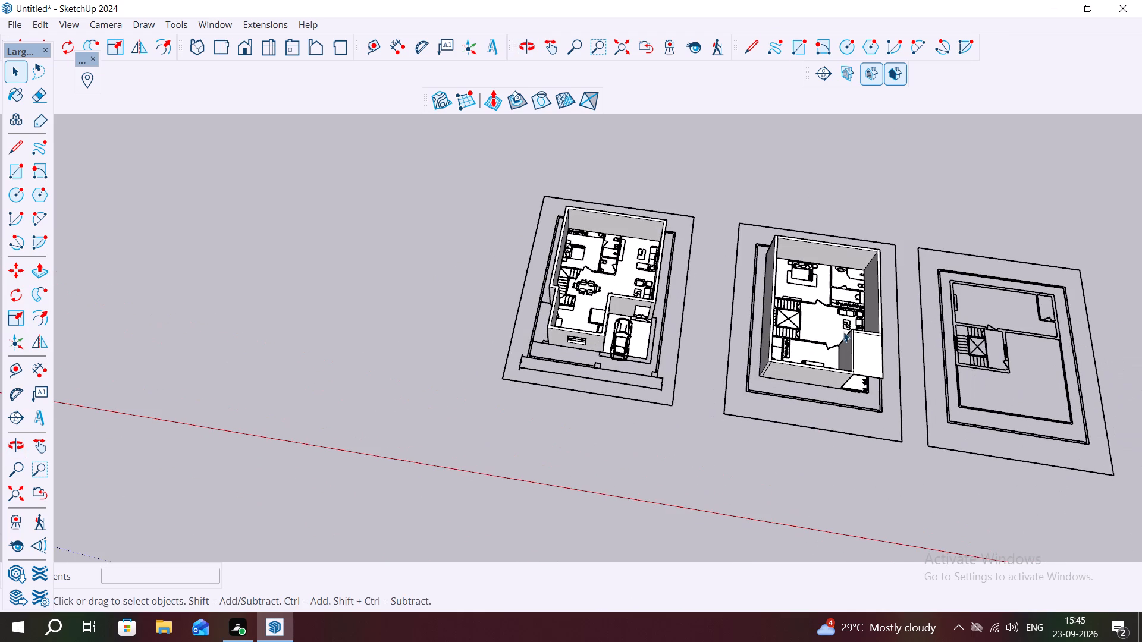
key("r")
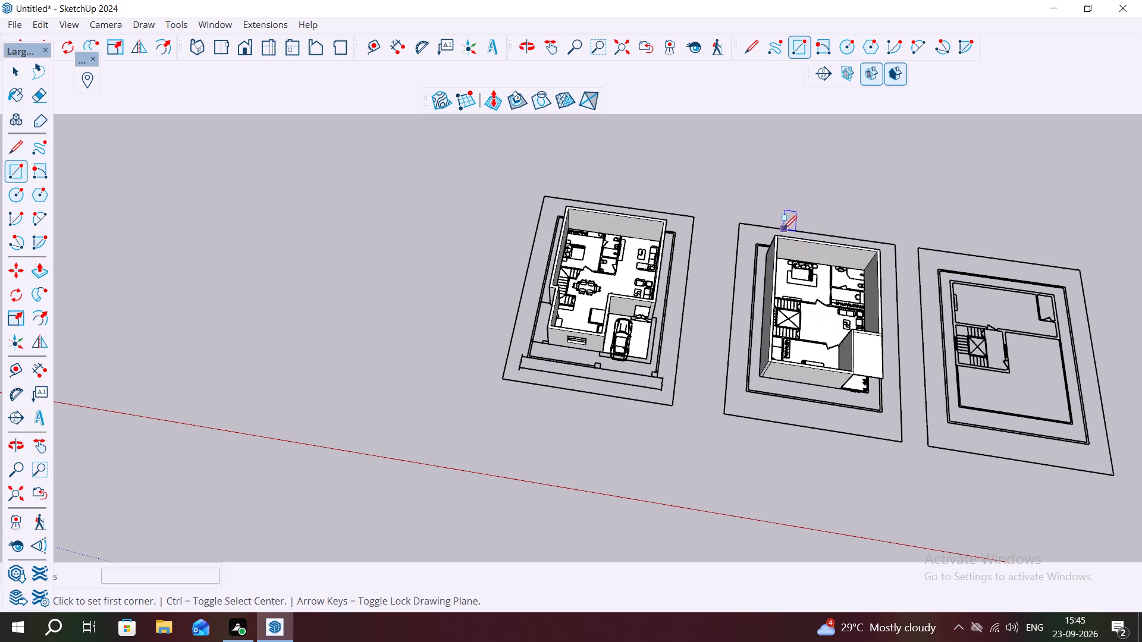
left_click(774, 236)
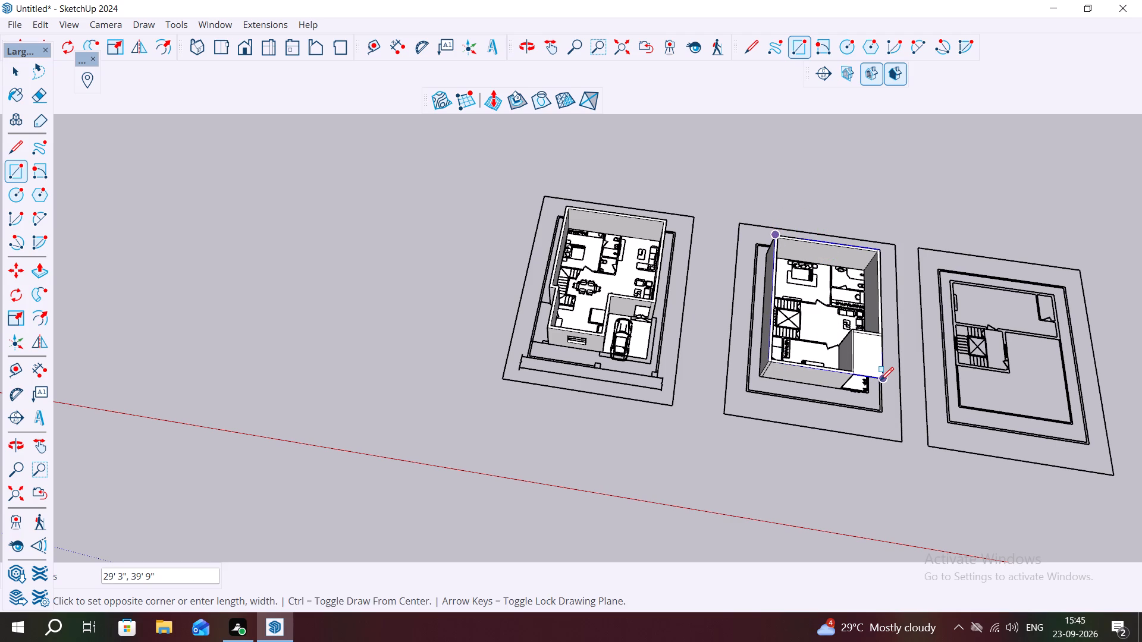
left_click(881, 380)
key("Escape")
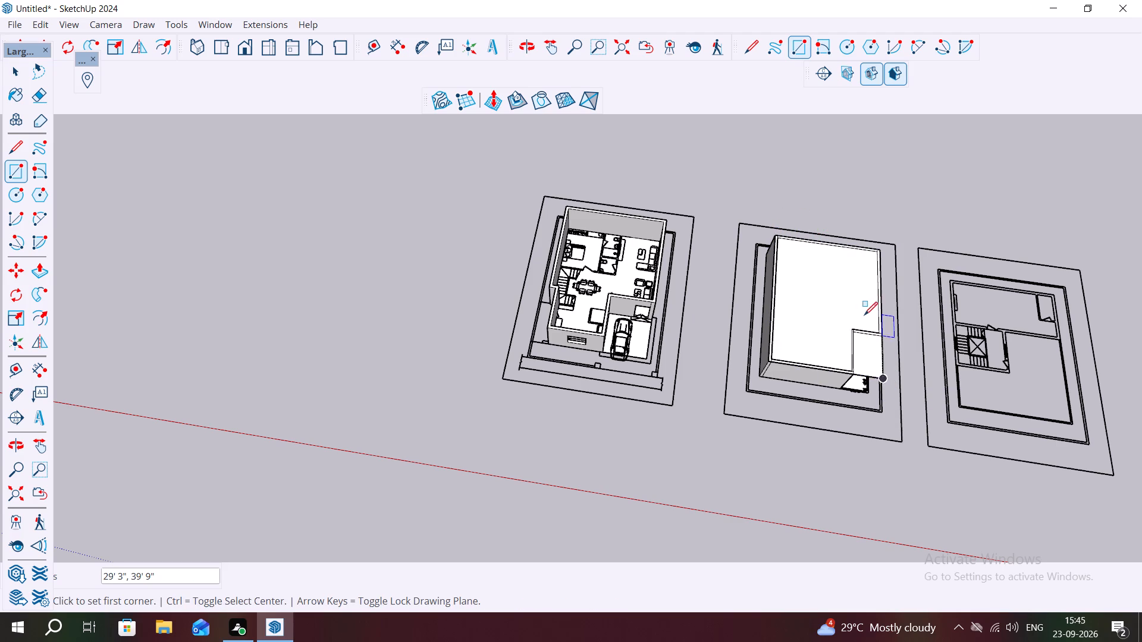
Move the new rectangular face with its edges down 10', from the wall-top corner to the outer balcony corner at floor level.
key("space")
double_click(832, 328)
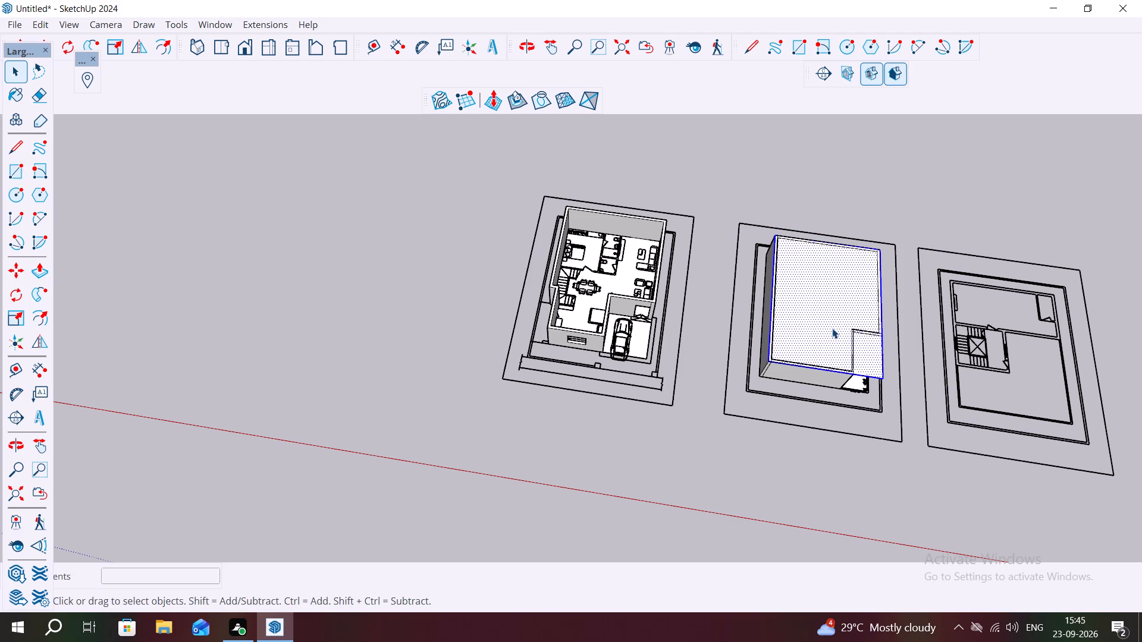
key("m")
left_click(887, 376)
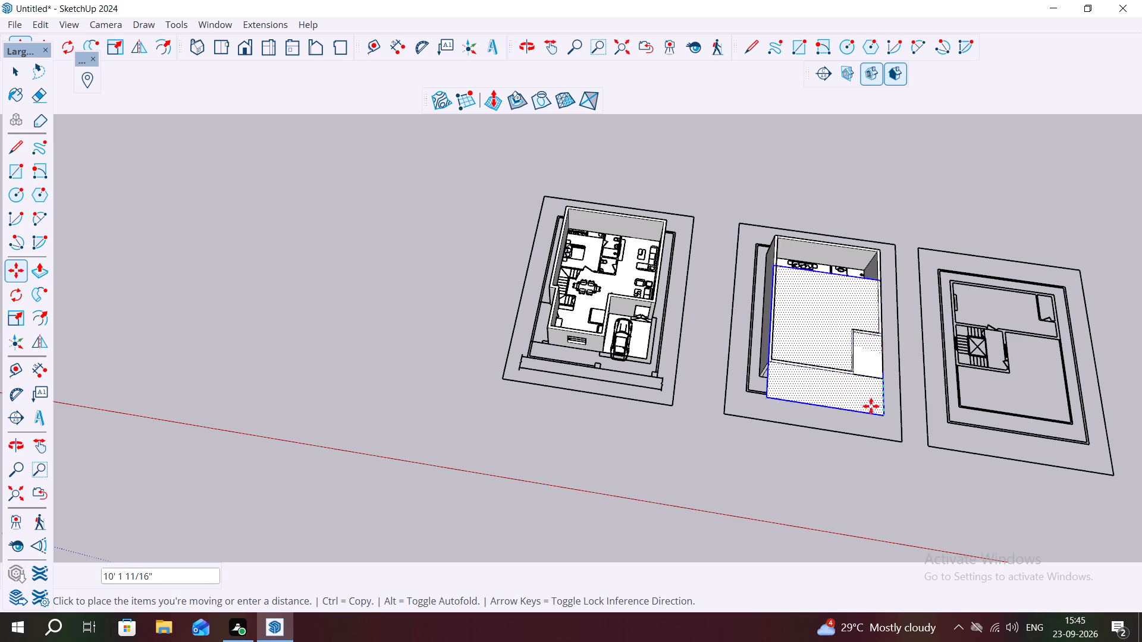
scroll(864, 390, "up", 9)
middle_click_drag(867, 396, 849, 322)
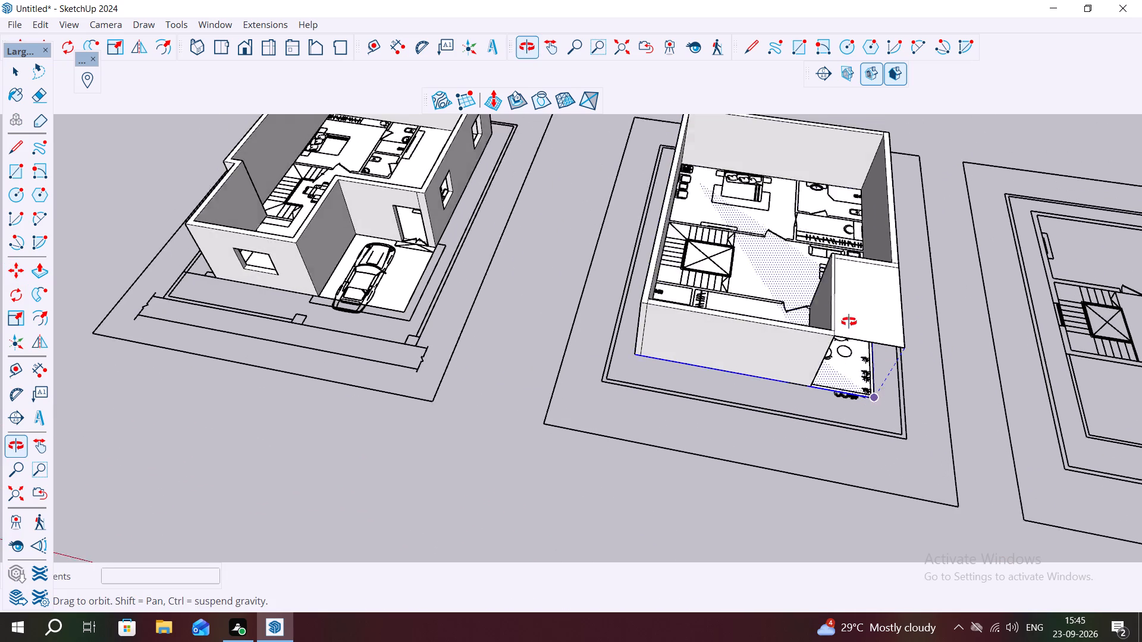
middle_click_drag(849, 322, 849, 320)
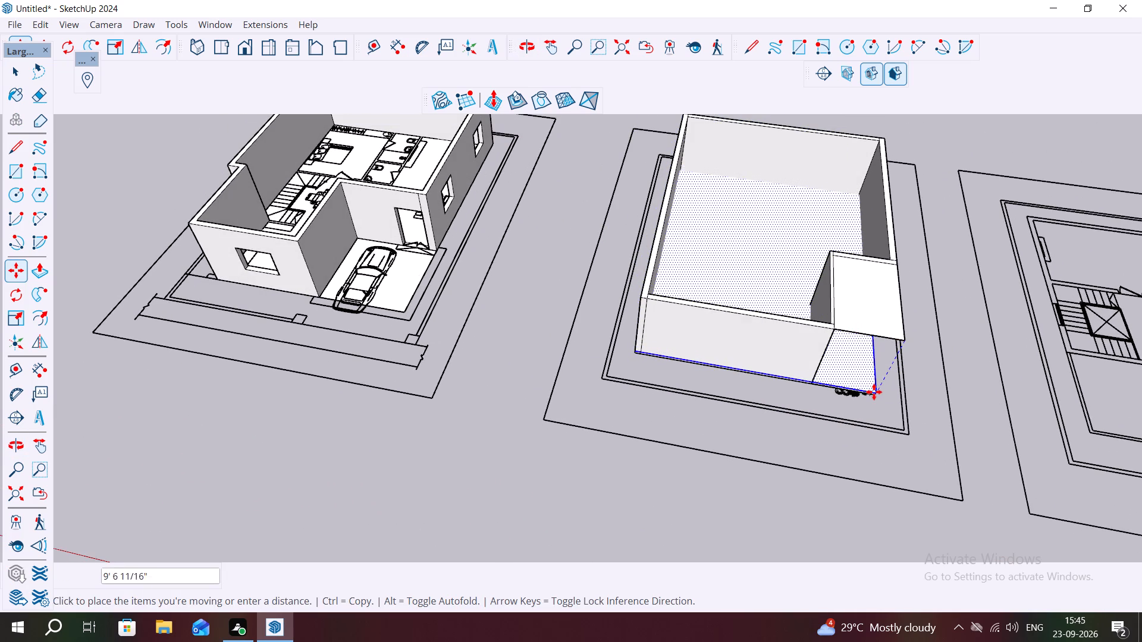
scroll(870, 396, "up", 10)
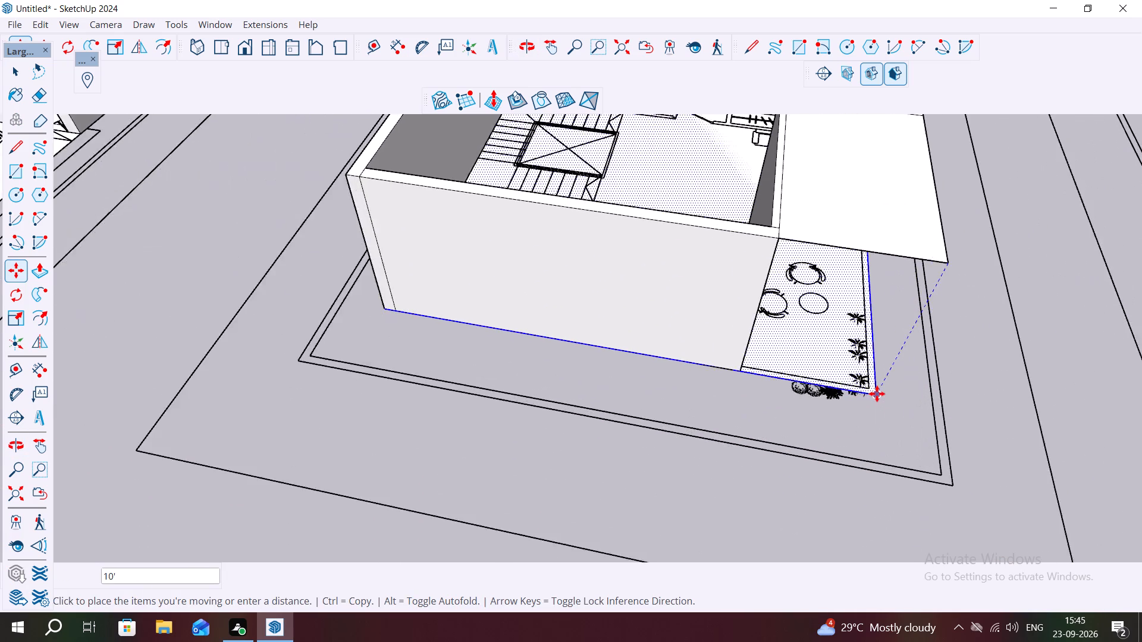
scroll(877, 394, "up", 6)
left_click(878, 393)
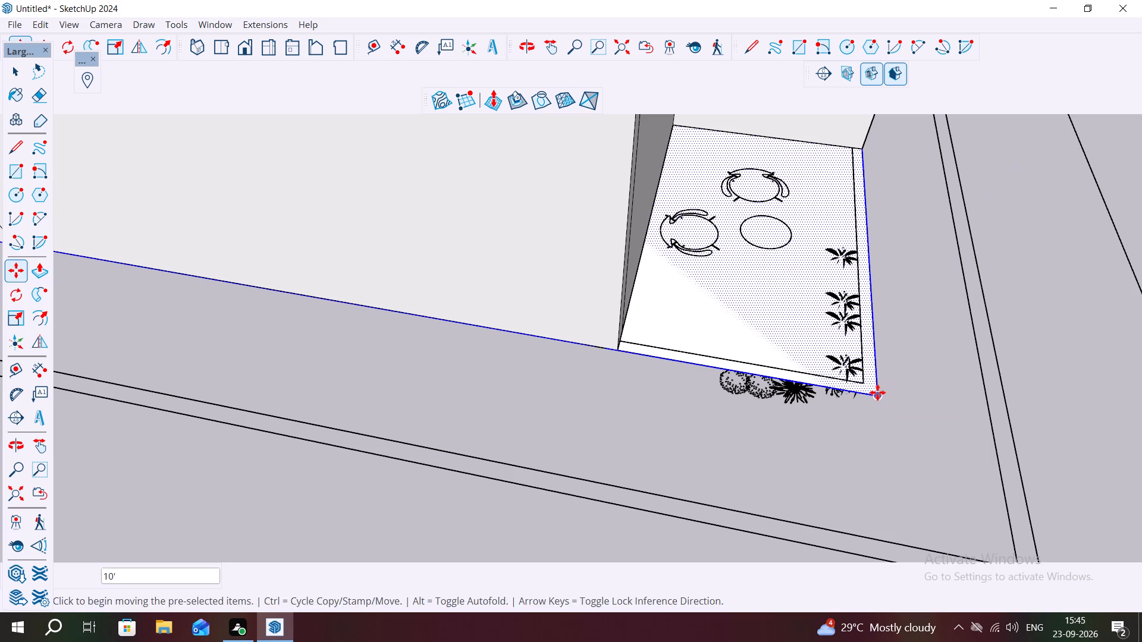
key("Escape")
key("space")
Push/Pull the lowered face 6" downward to form the floor slab beneath the first-floor walls and balcony.
left_click(801, 334)
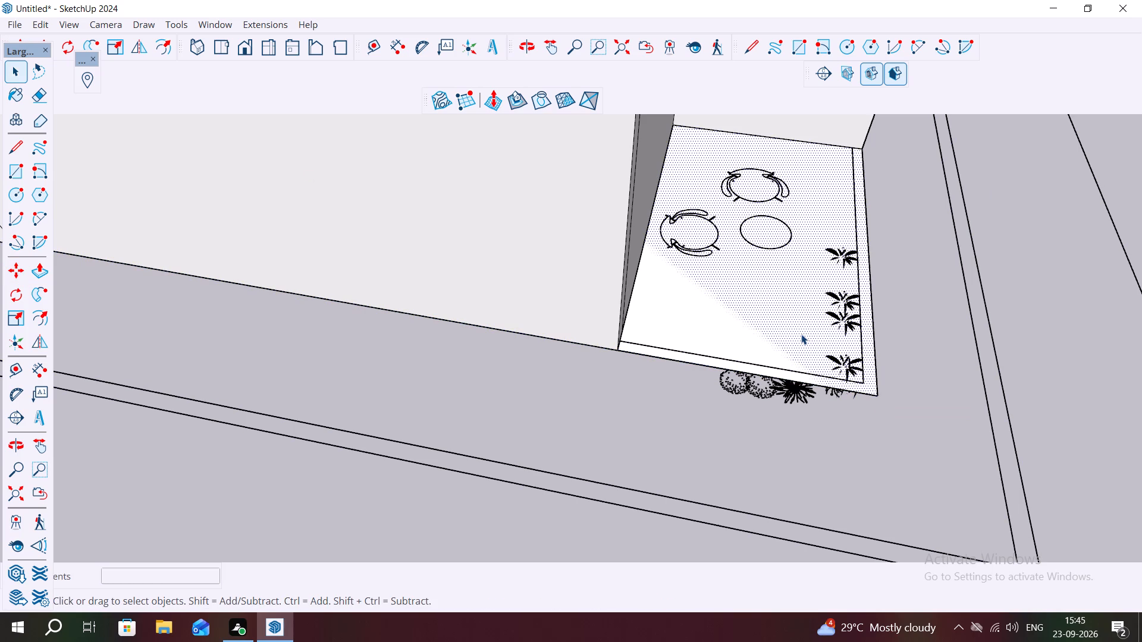
key("p")
left_click(801, 334)
middle_click_drag(802, 349, 806, 226)
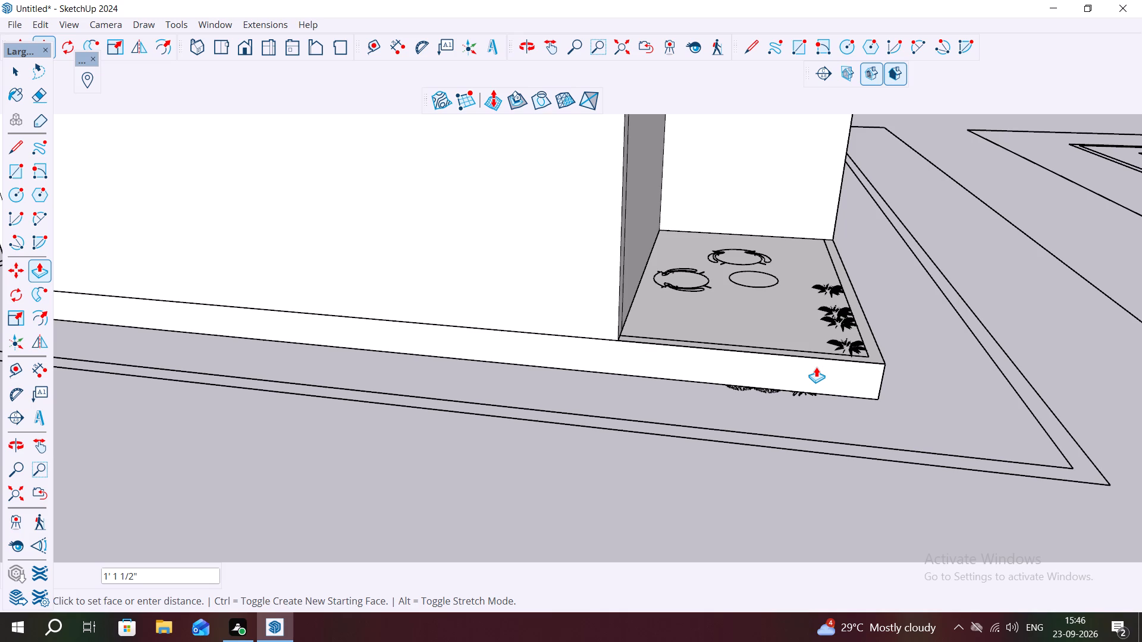
type("6\"")
key("Return")
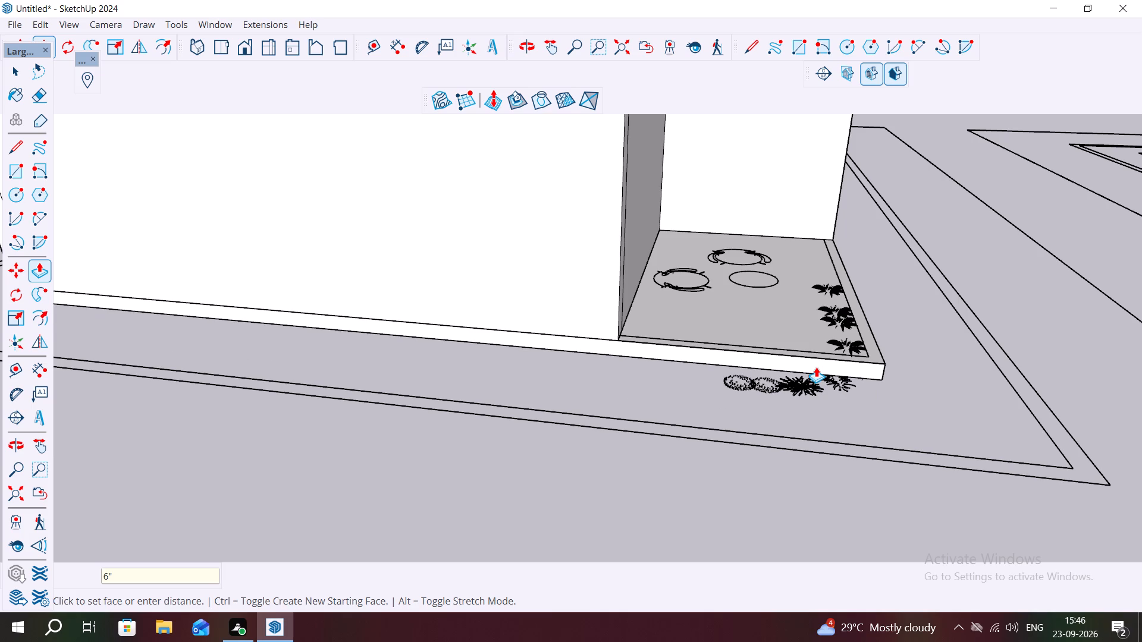
scroll(764, 359, "down", 5)
middle_click_drag(684, 385, 705, 316)
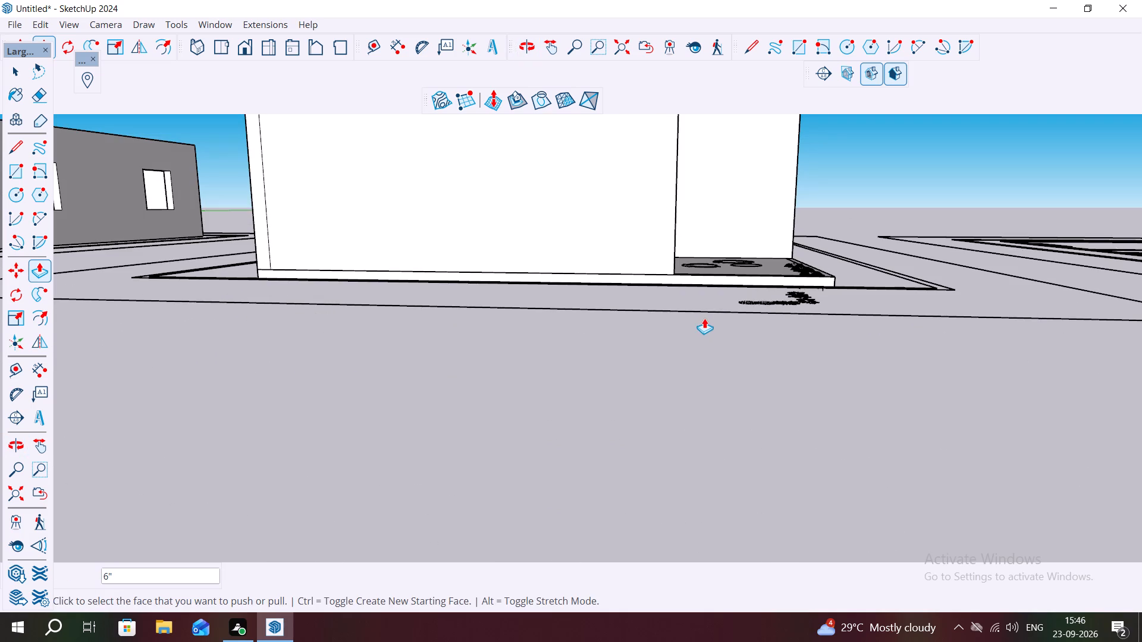
key("Escape")
key("space")
Turn on the display of hidden back edges so the plan linework shows through the first-floor walls.
scroll(588, 271, "down", 6)
middle_click_drag(658, 270, 602, 301)
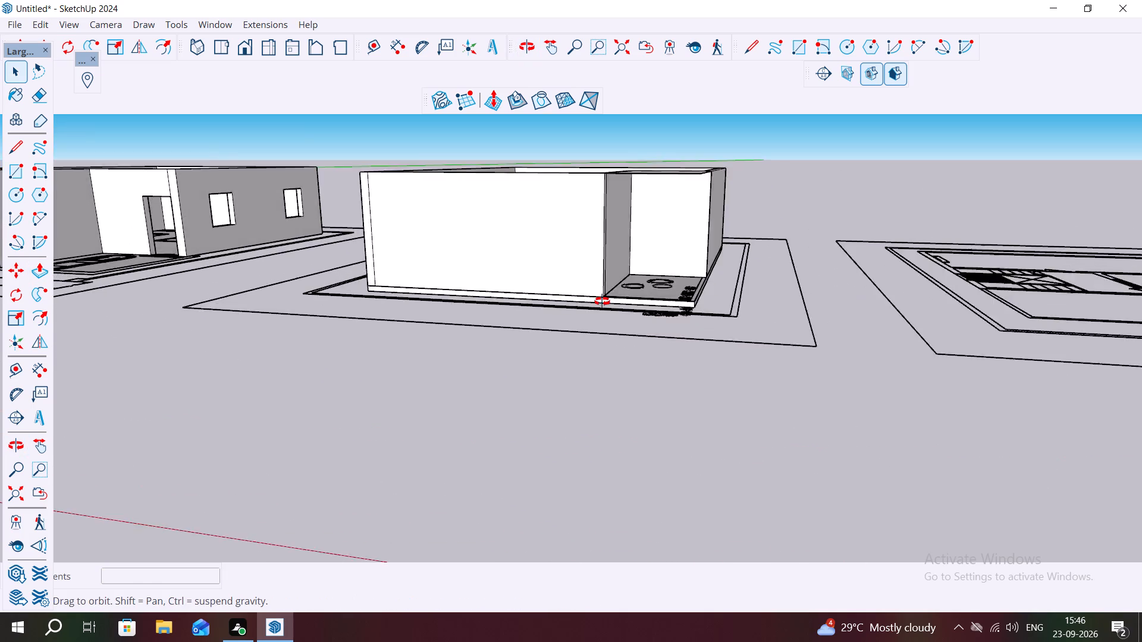
middle_click_drag(602, 301, 573, 318)
scroll(534, 301, "up", 7)
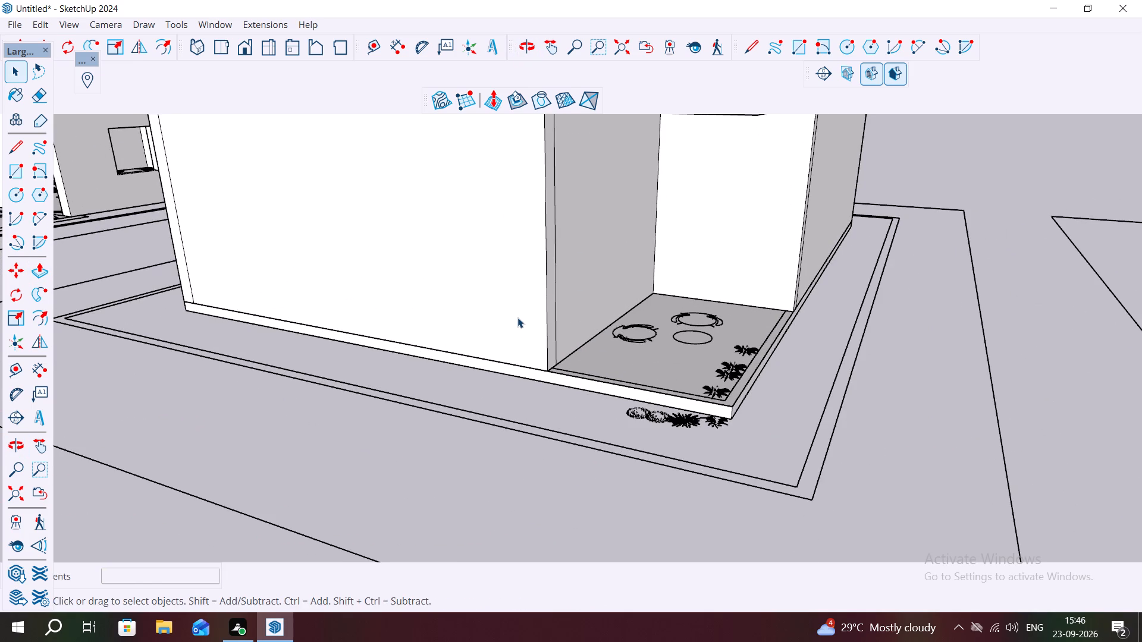
key("k")
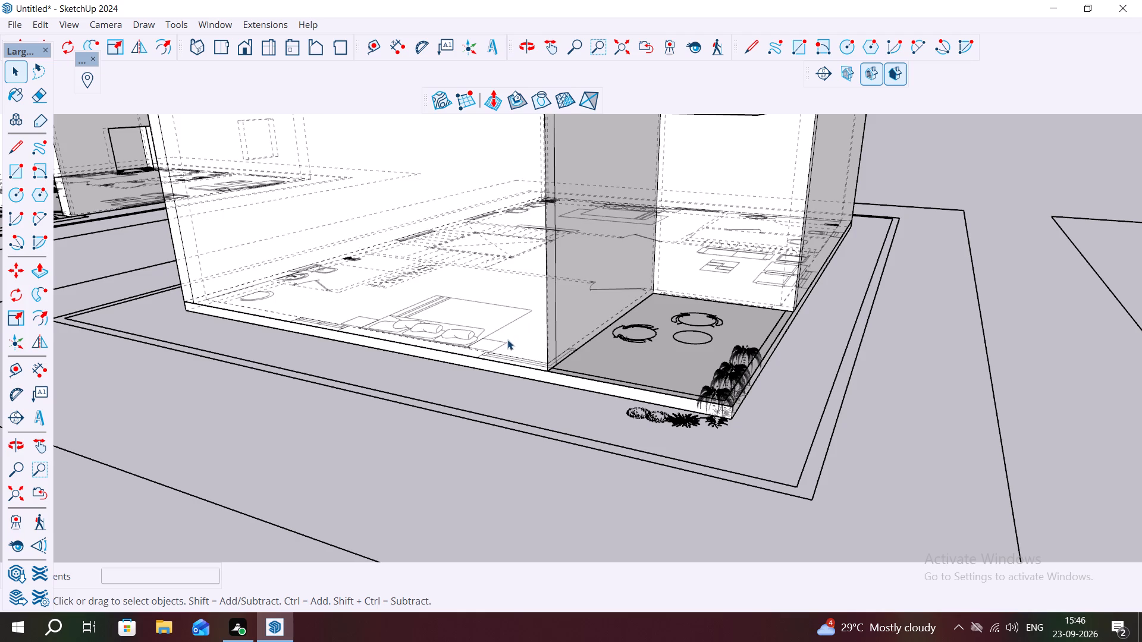
Trace the L-shaped corner window beside the balcony from the plan linework, 9" wide with inner sides of 3' and 2'.
scroll(504, 343, "up", 2)
middle_click_drag(504, 344, 501, 421)
scroll(476, 367, "up", 7)
middle_click_drag(484, 358, 482, 363)
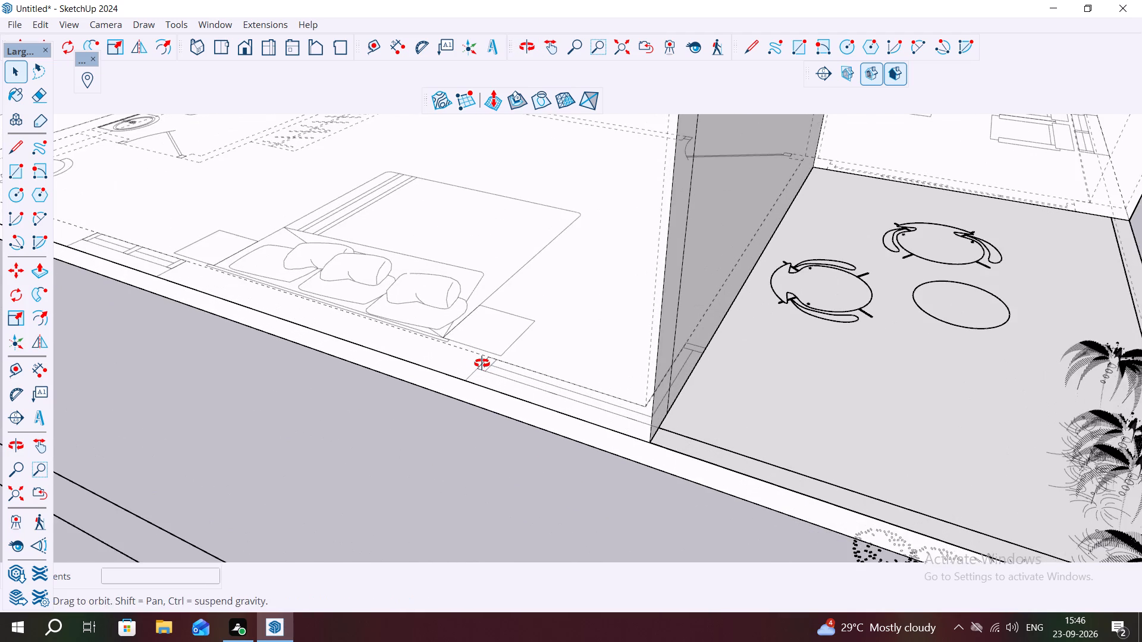
middle_click_drag(482, 363, 468, 388)
key("l")
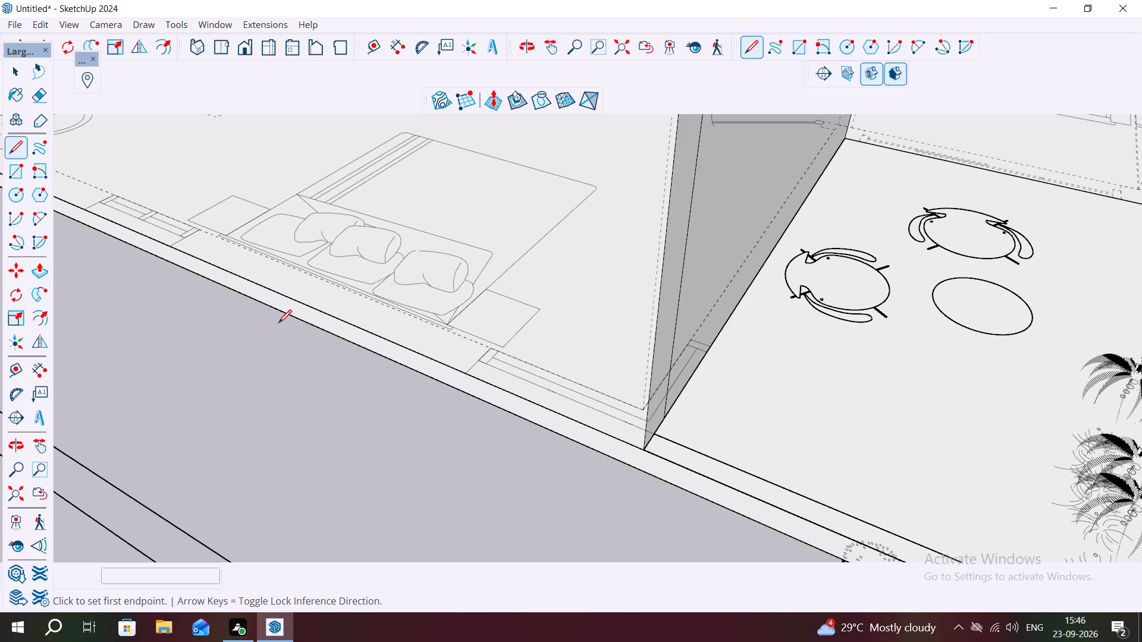
scroll(480, 357, "up", 2)
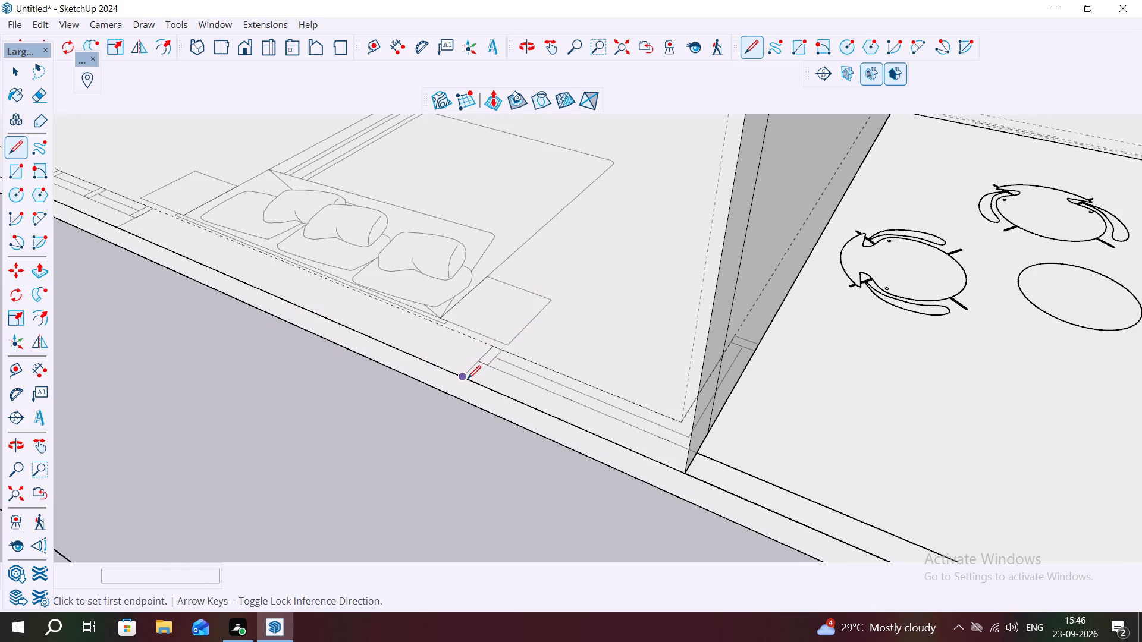
left_click(464, 375)
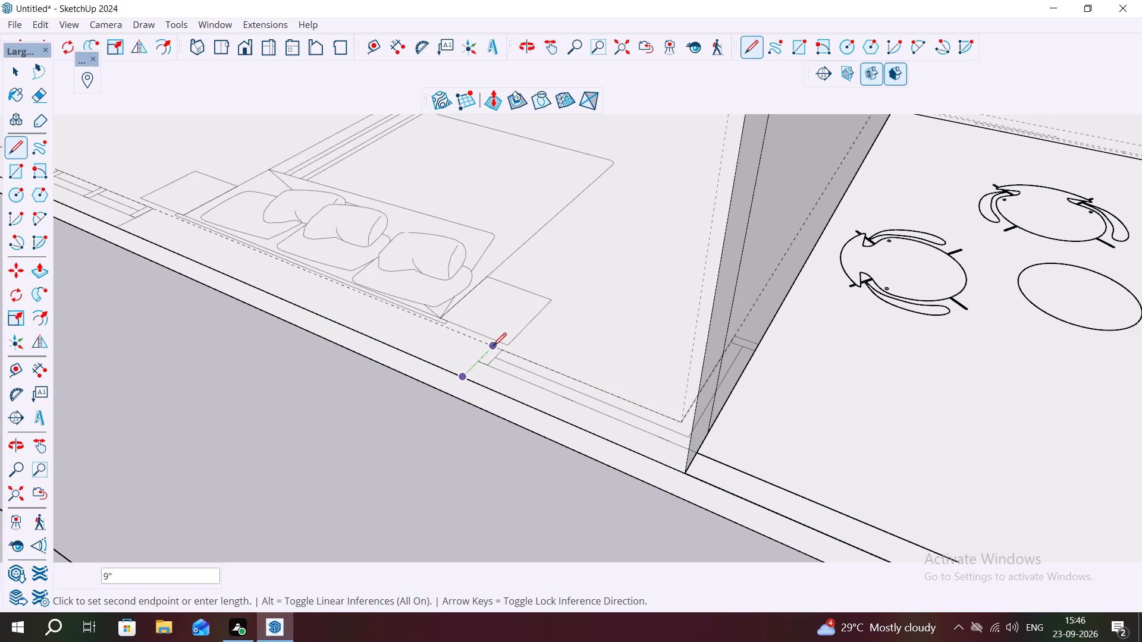
left_click(493, 346)
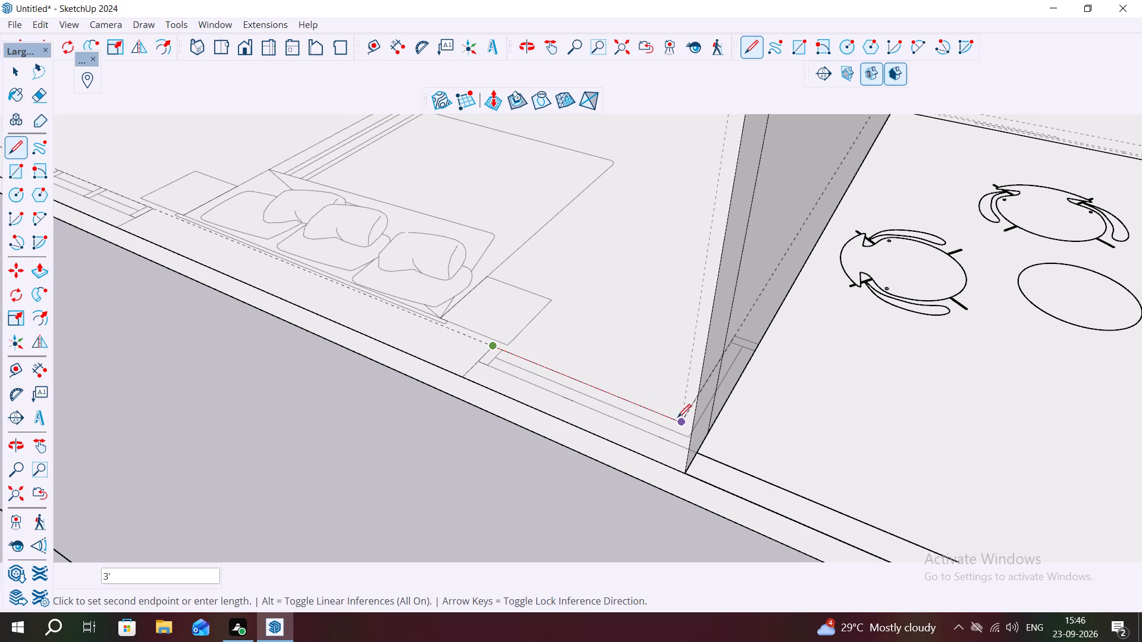
left_click(682, 421)
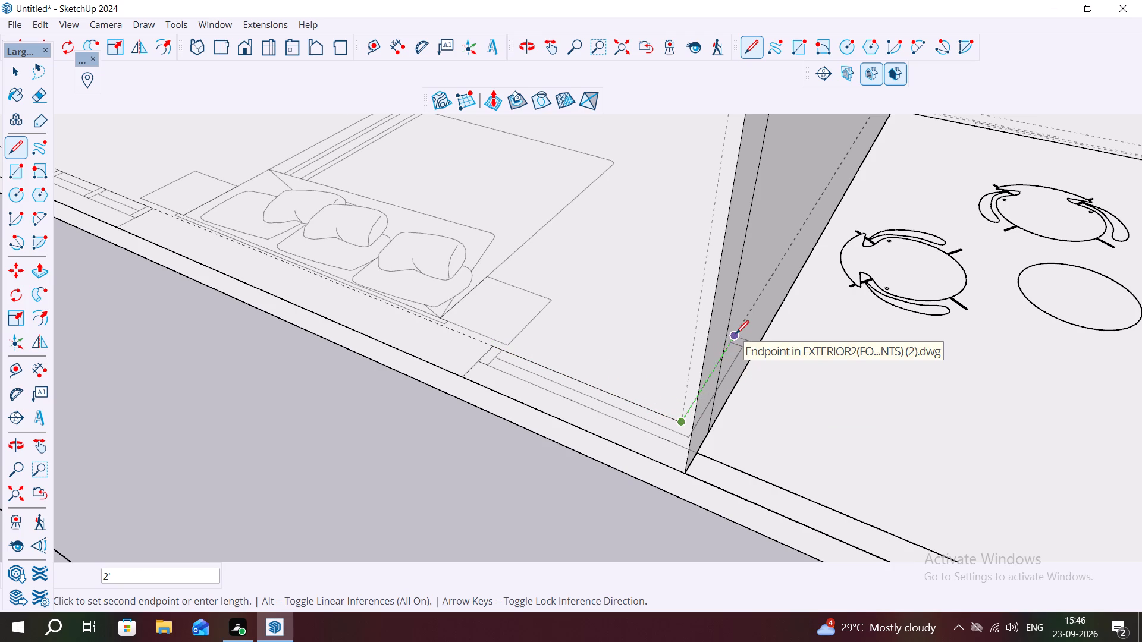
left_click(736, 333)
left_click(758, 347)
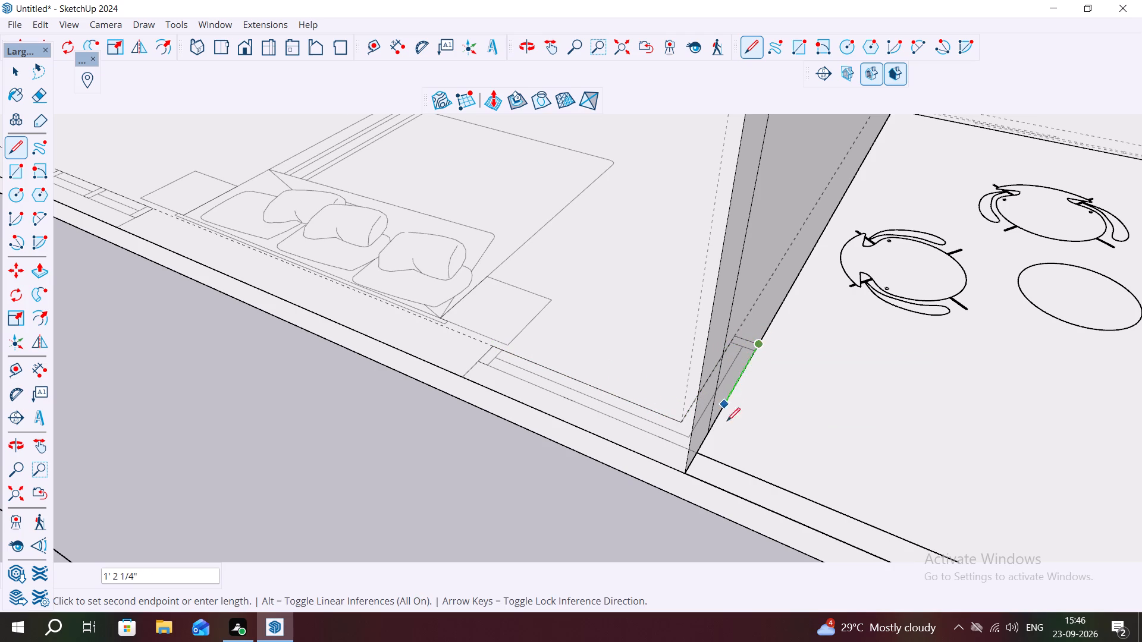
left_click(687, 474)
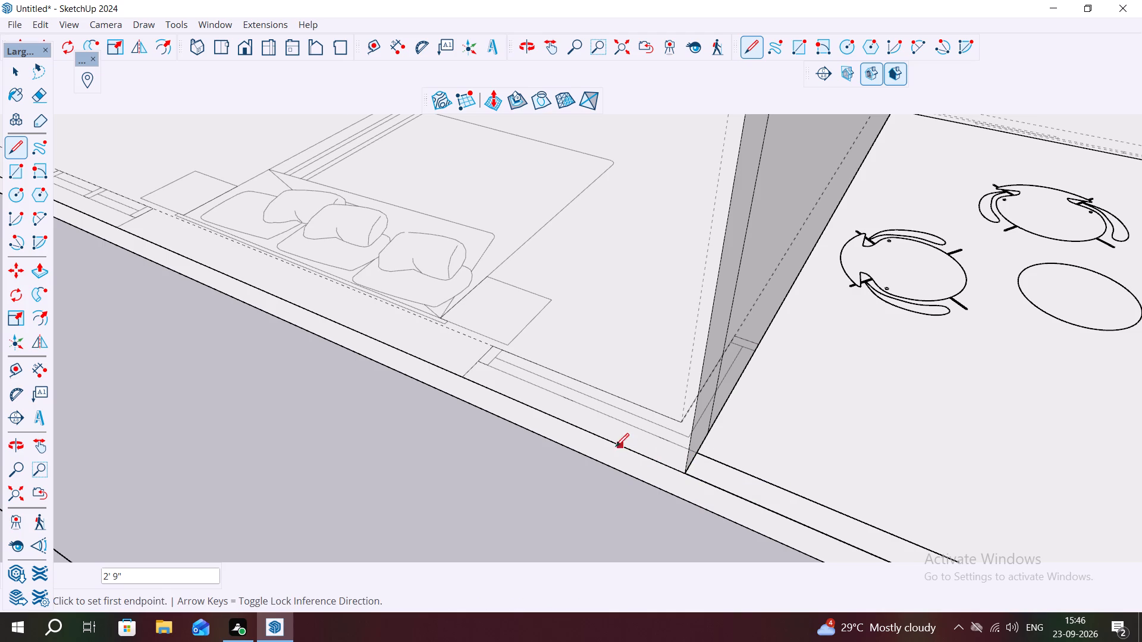
left_click(465, 376)
key("Escape")
Push/Pull the traced L-shaped corner window face up 3' from the first-floor slab.
key("space")
left_click(519, 382)
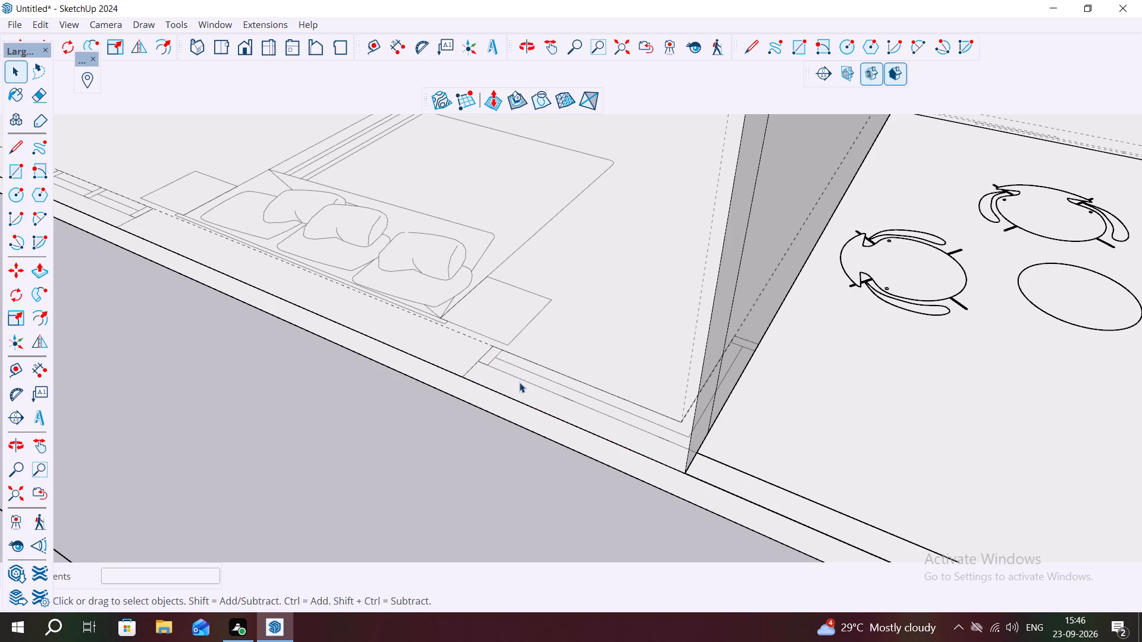
left_click(519, 382)
key("p")
left_click(536, 390)
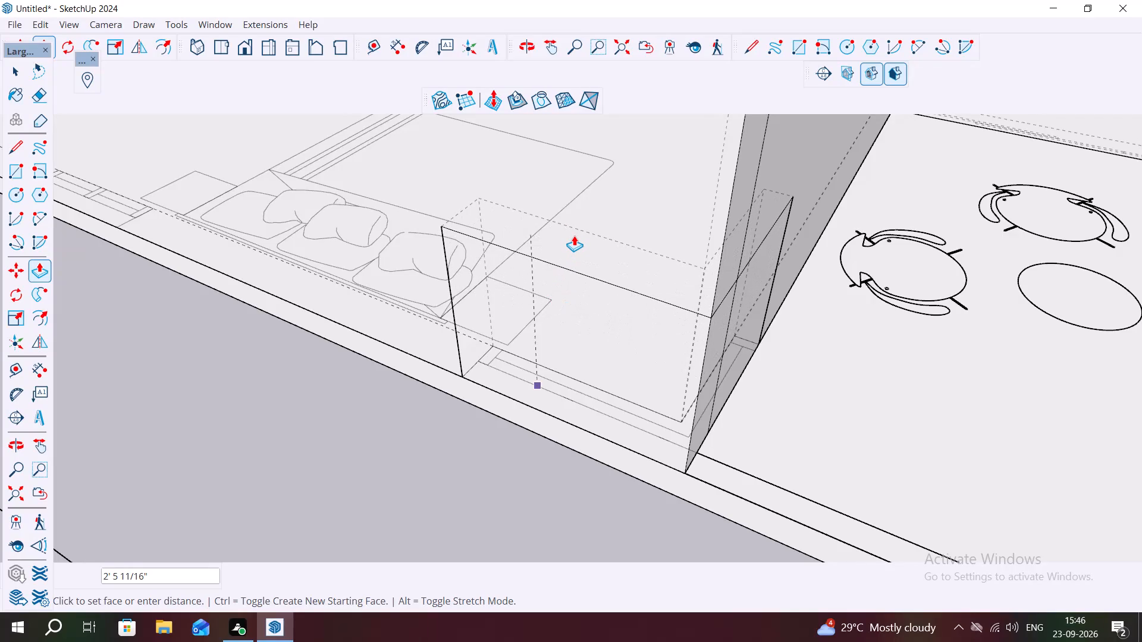
type("3'")
key("Return")
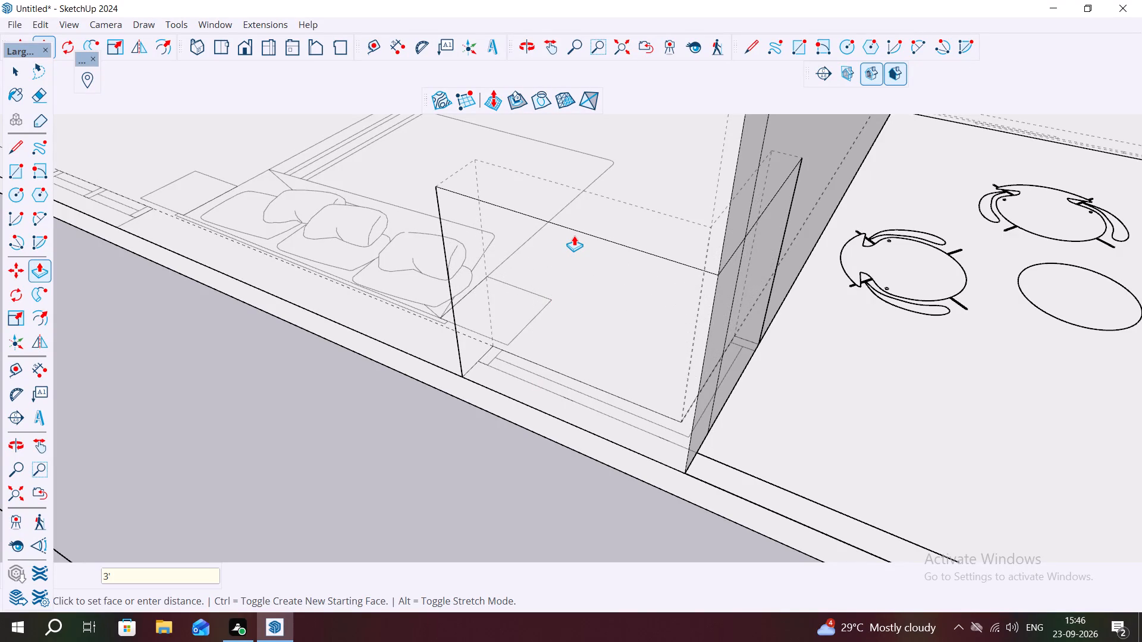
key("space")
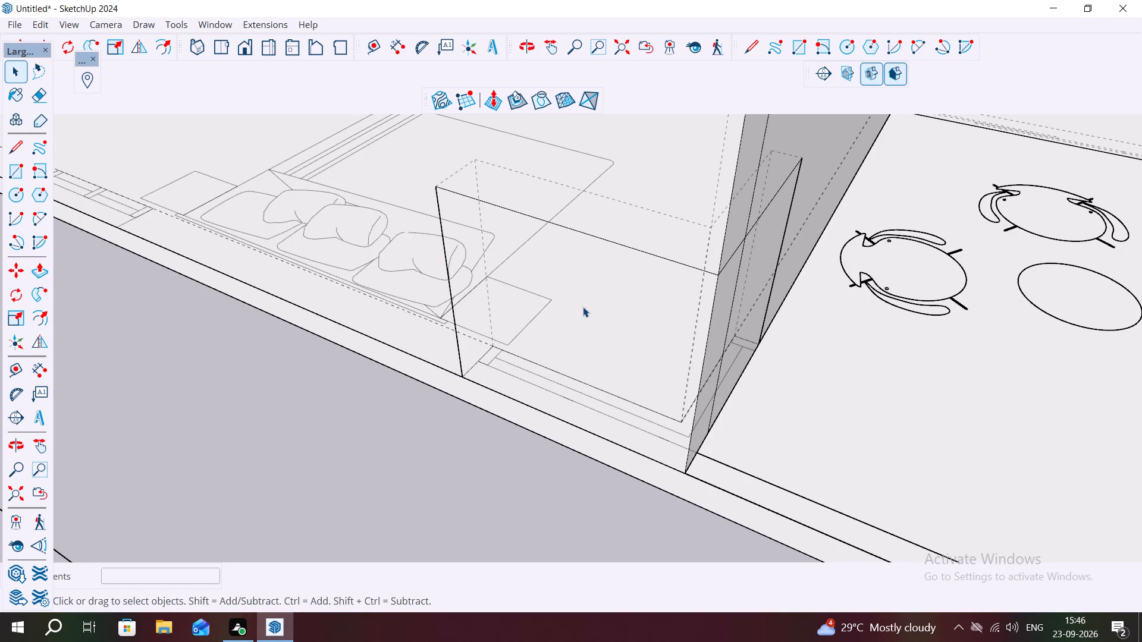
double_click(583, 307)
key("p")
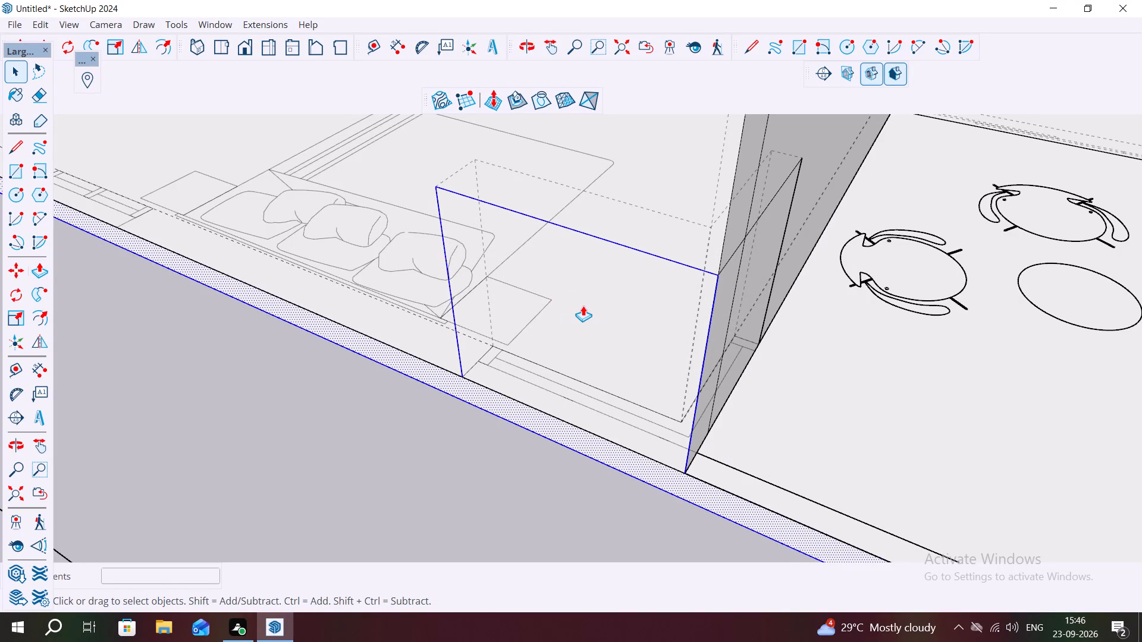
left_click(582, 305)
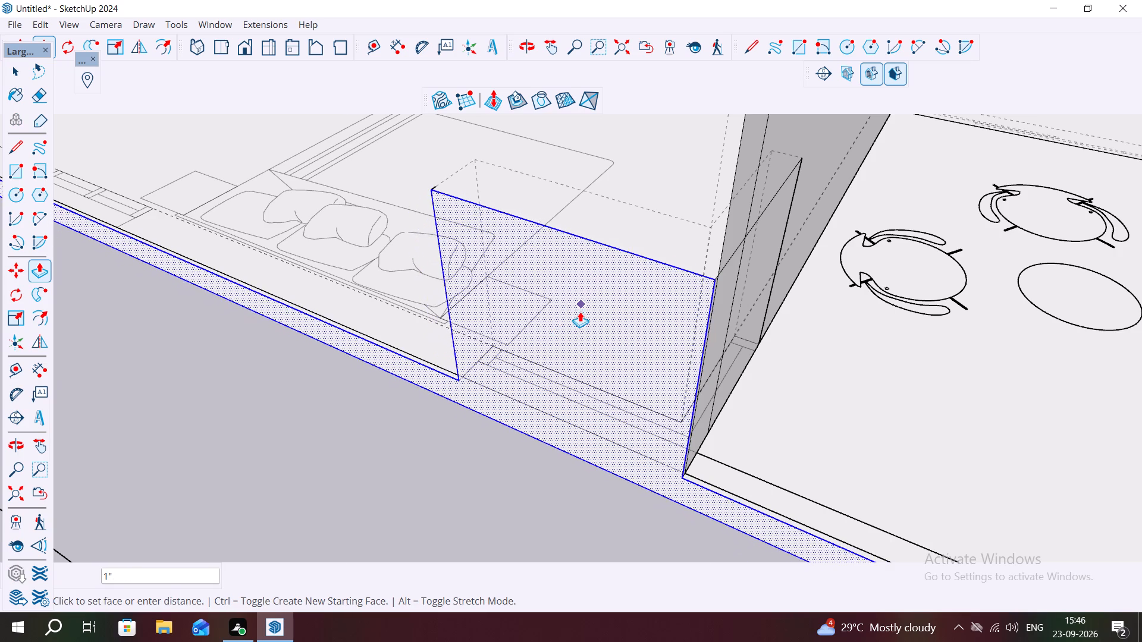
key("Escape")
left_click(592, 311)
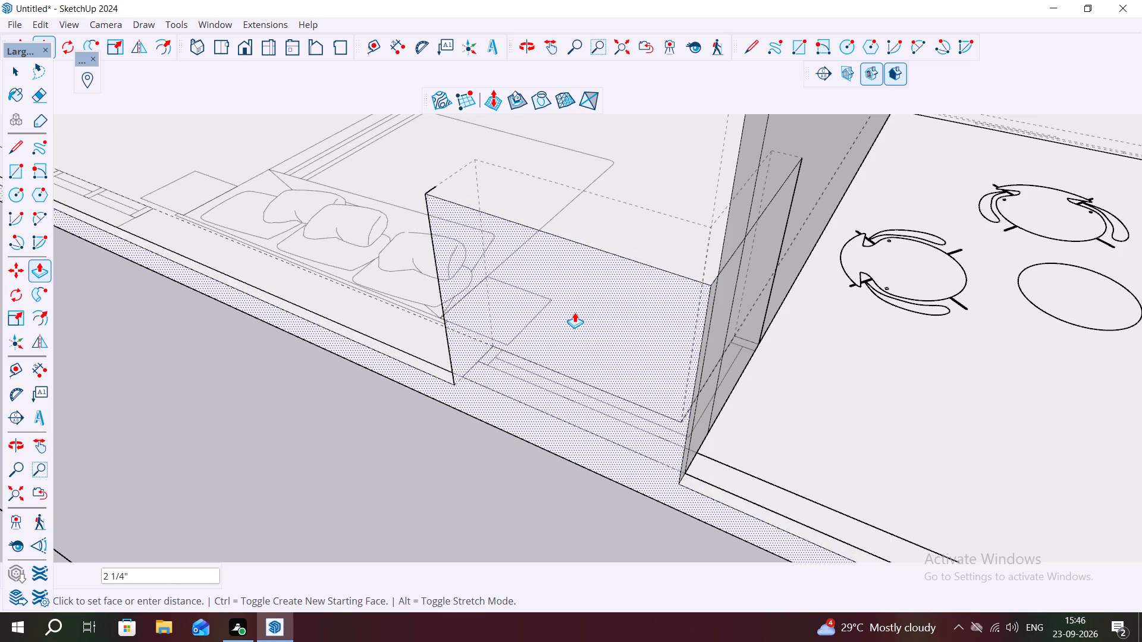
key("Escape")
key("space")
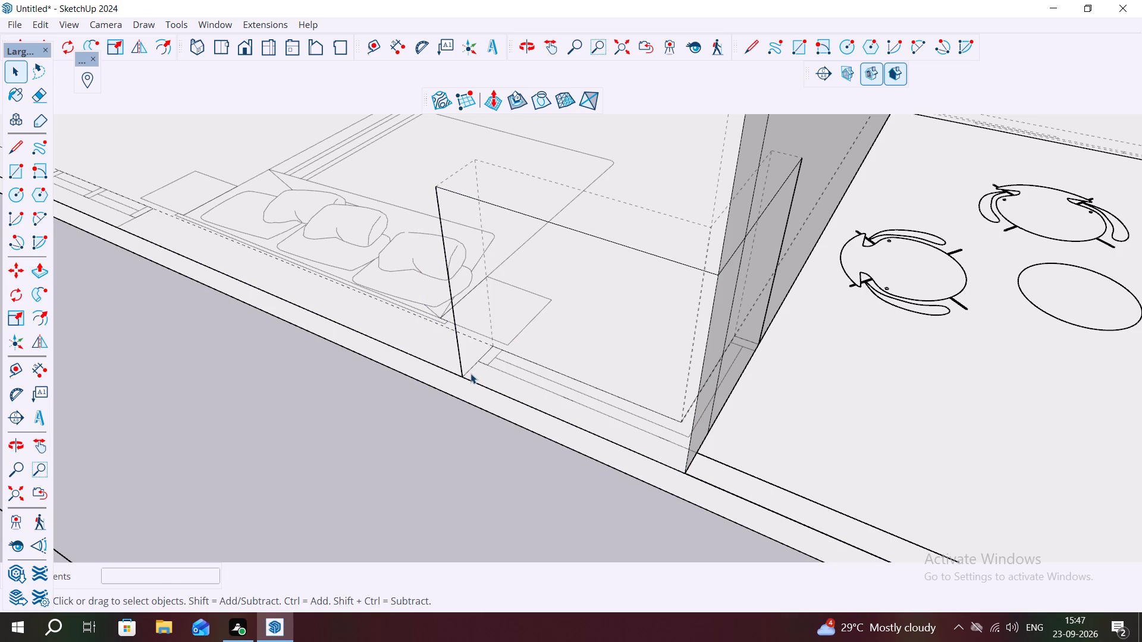
Draw lines along the two outer bottom edges of the corner block to separate its faces from the slab edge.
key("l")
left_click(463, 378)
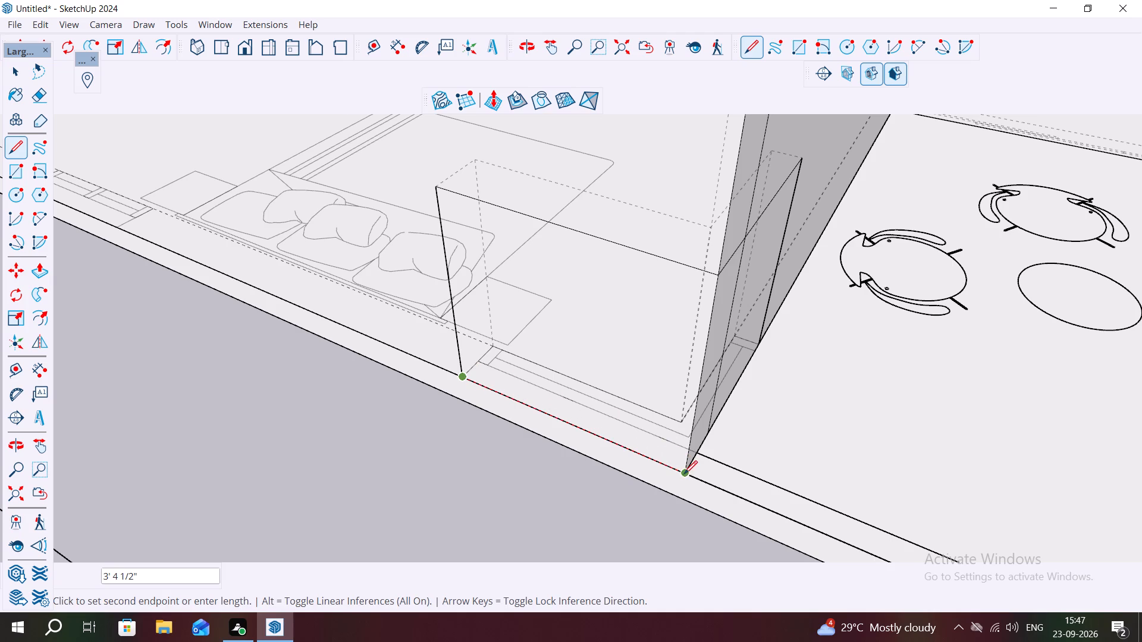
left_click(686, 474)
left_click(764, 339)
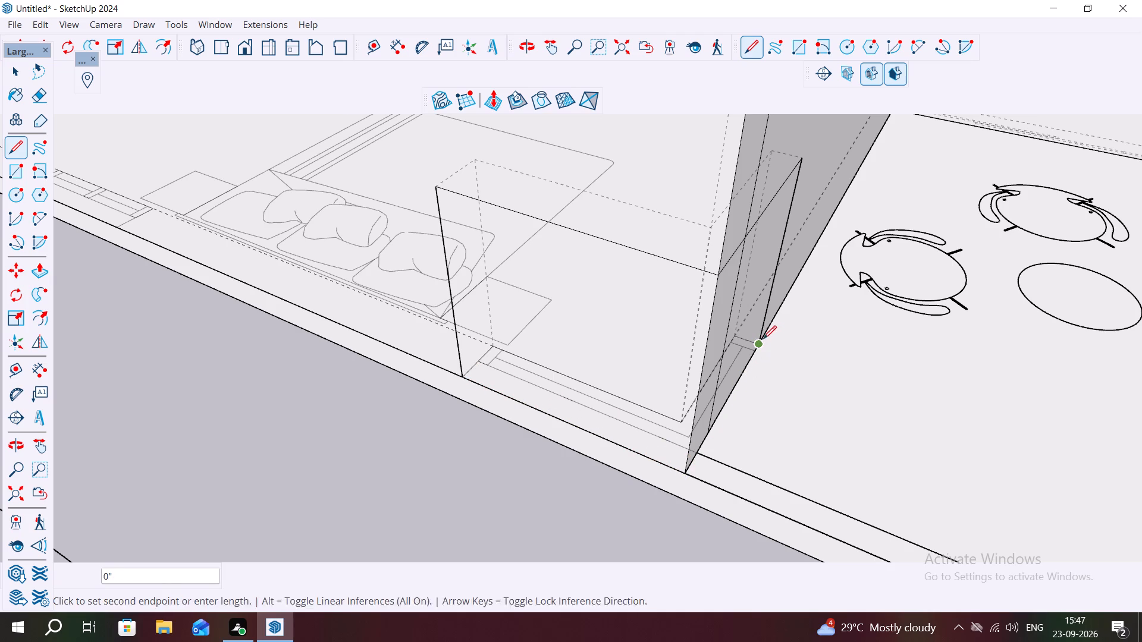
key("Escape")
Push/Pull the front face of the corner block outward about 1' 6" past the wall.
key("space")
left_click(650, 373)
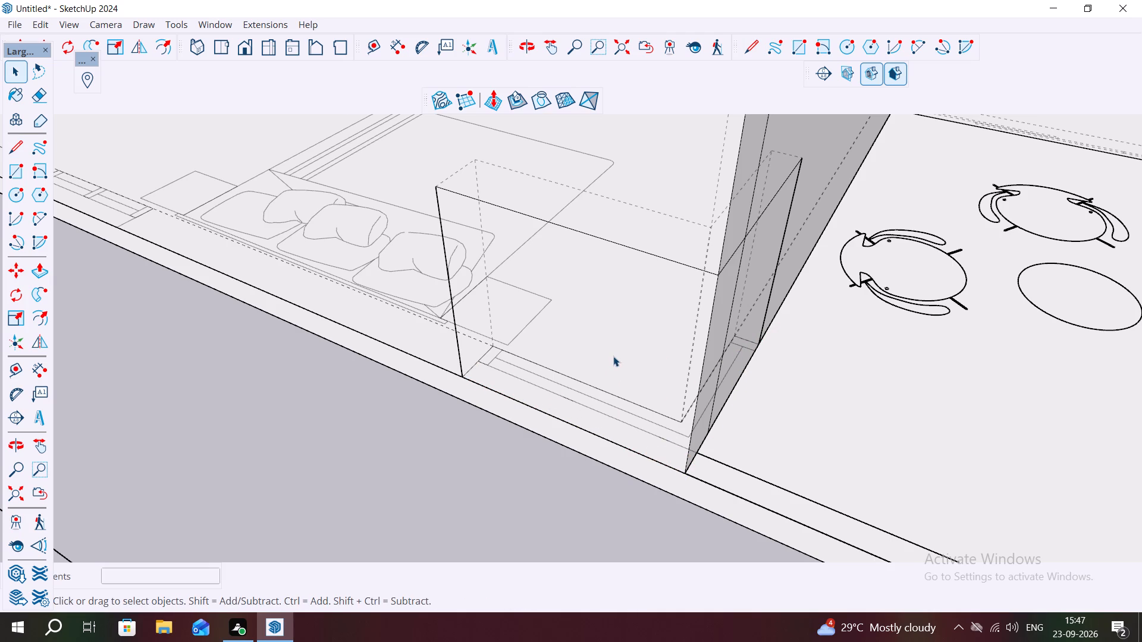
left_click(613, 356)
left_click(626, 341)
left_click(451, 440)
key("Escape")
left_click(542, 335)
key("p")
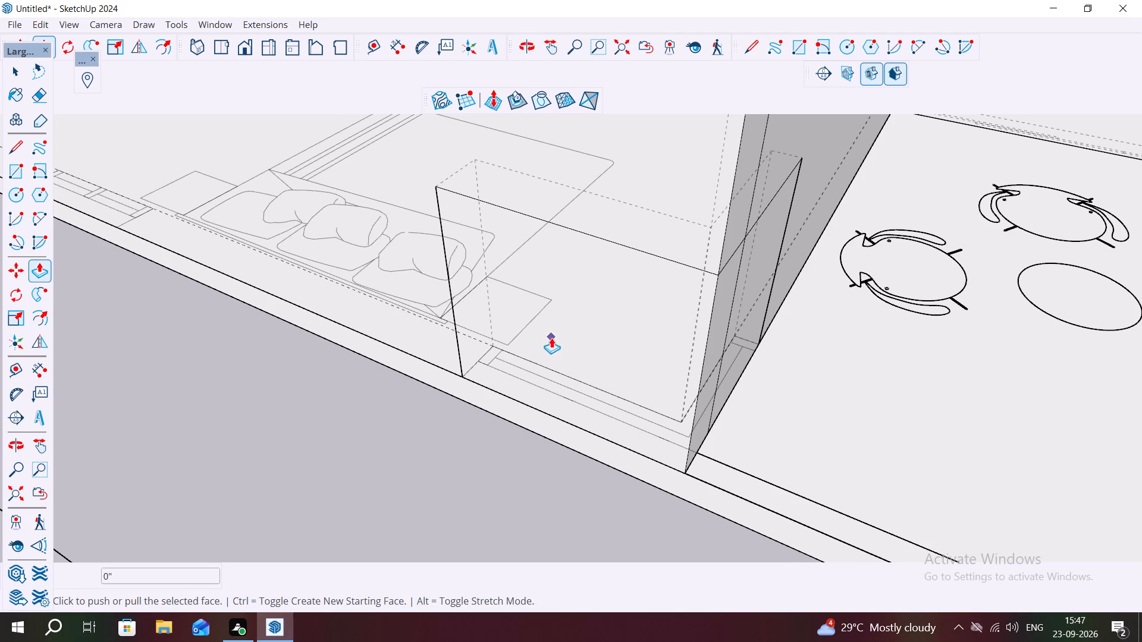
left_click(552, 336)
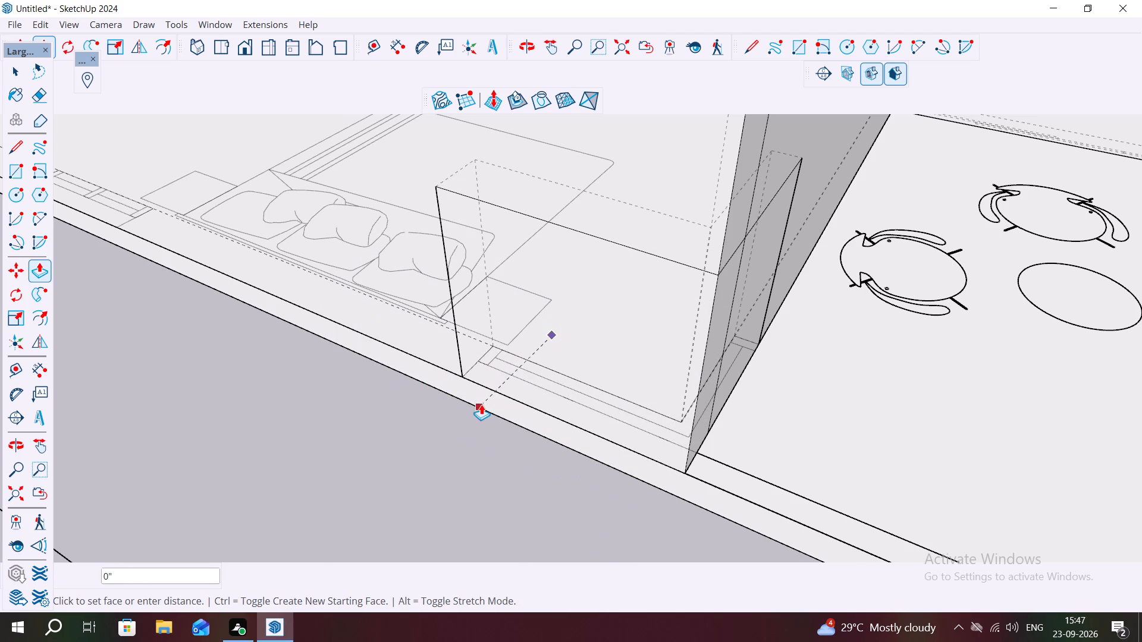
scroll(451, 398, "down", 5)
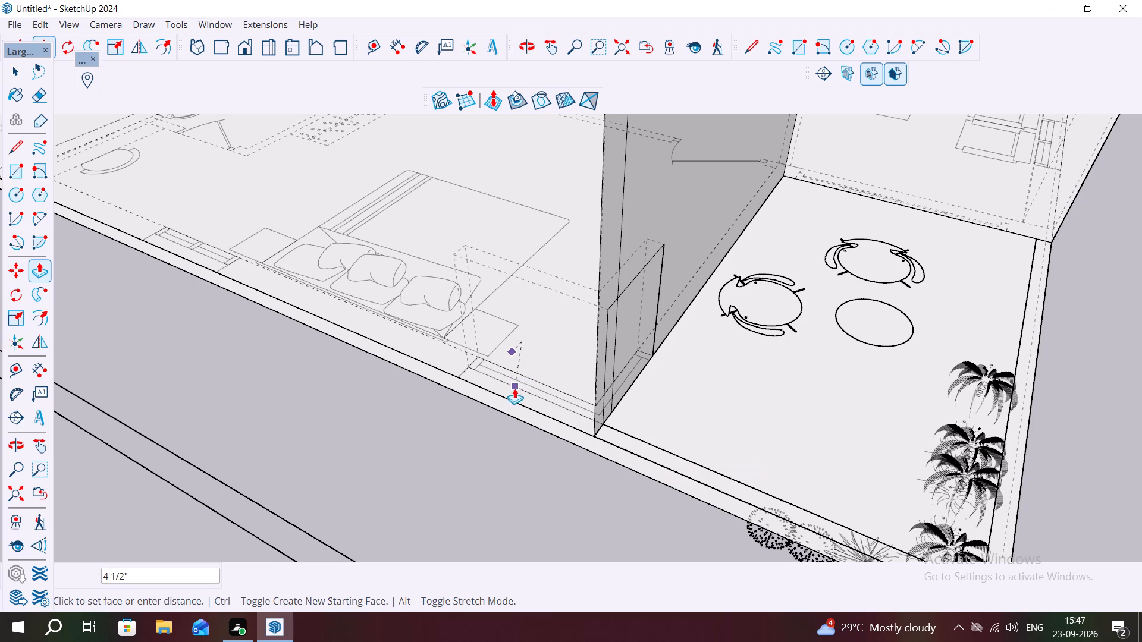
left_click(480, 417)
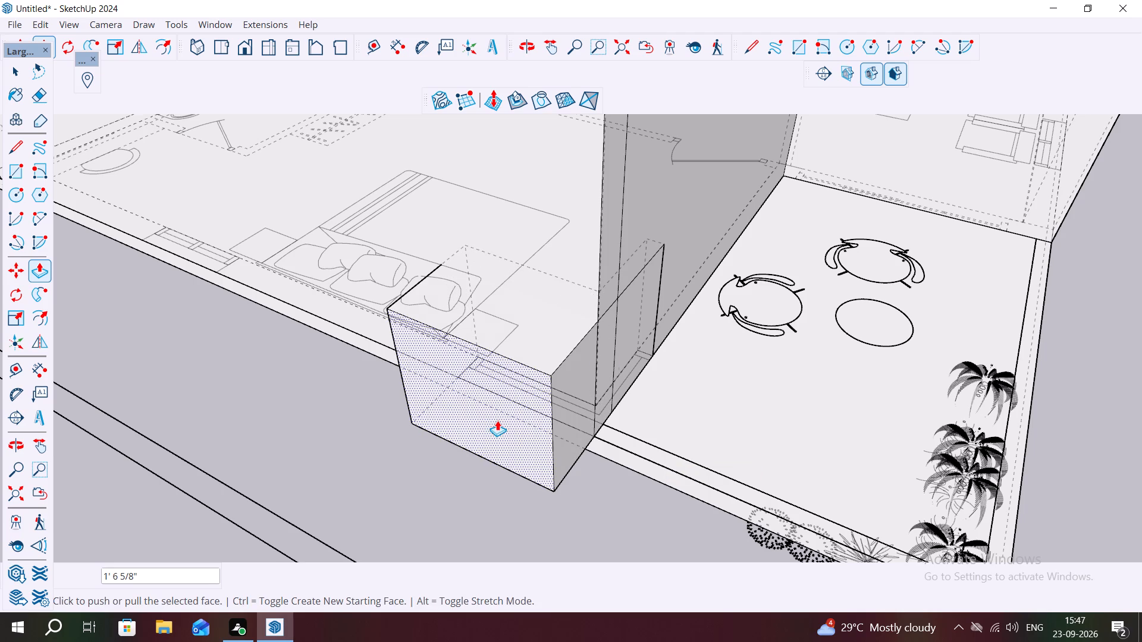
left_click(611, 354)
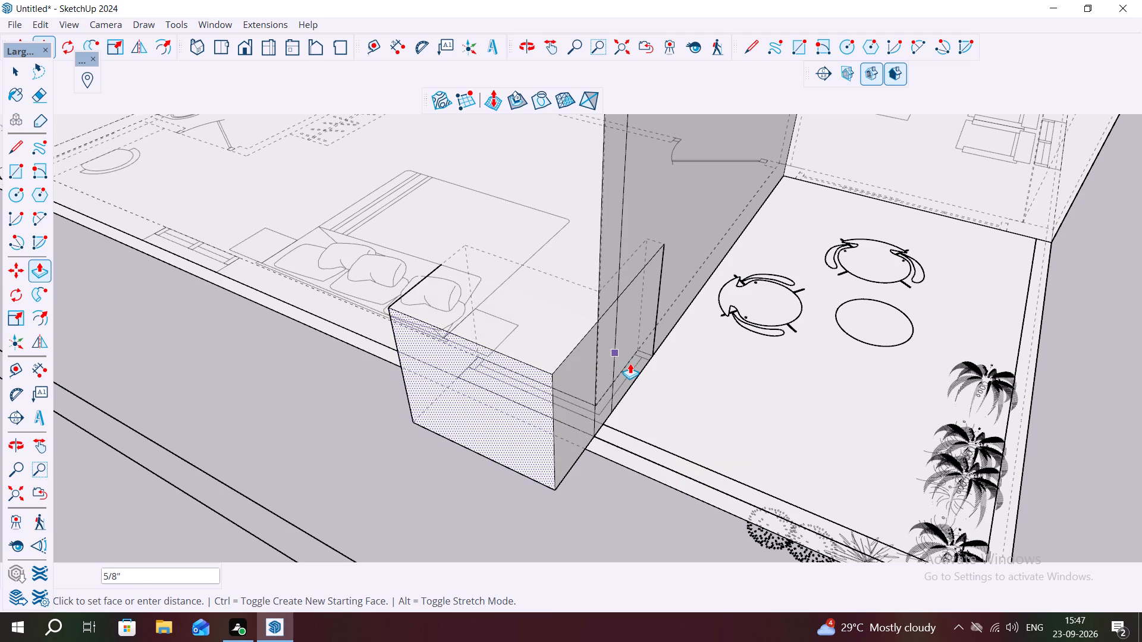
left_click(630, 363)
key("Escape")
Push/Pull the balcony-side face of the corner block outward about 1' 6" over the balcony floor.
key("space")
left_click(625, 340)
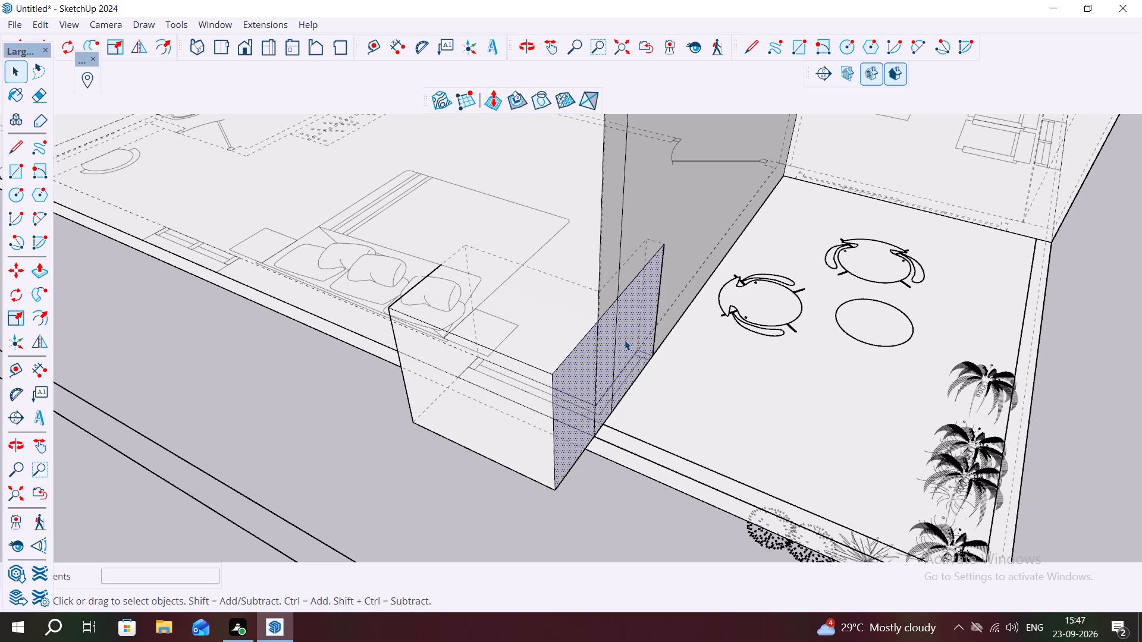
key("p")
left_click(620, 341)
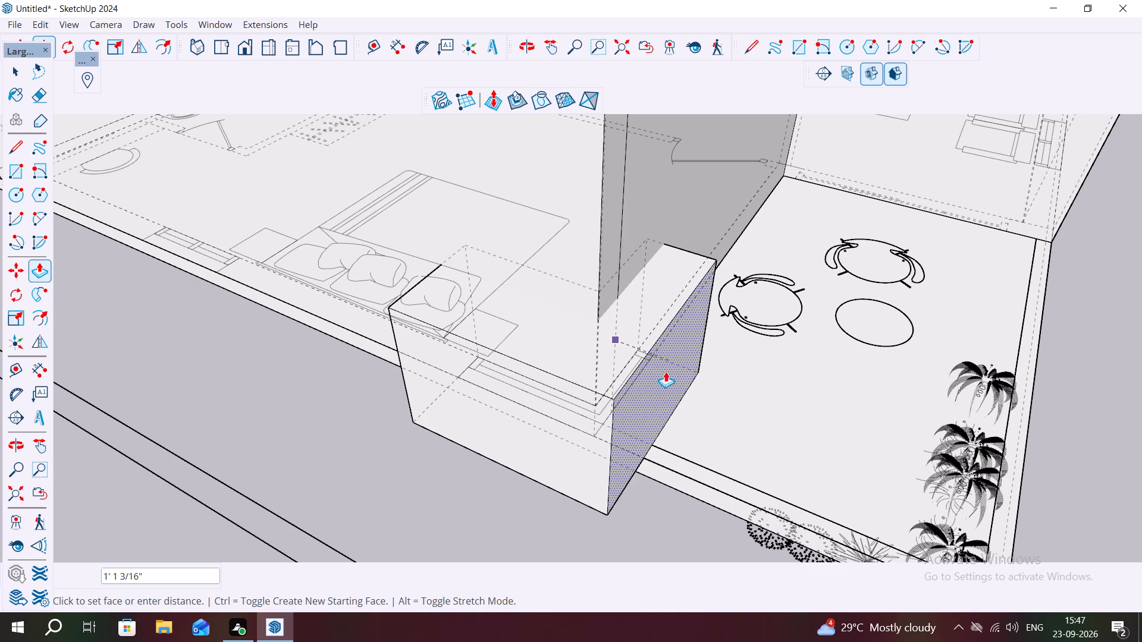
left_click(686, 382)
From inside the room, Push/Pull the corner block's inner face on the balcony-side wall about 1' 2" into the room.
scroll(522, 307, "down", 3)
middle_click_drag(547, 269, 640, 473)
scroll(589, 339, "down", 2)
middle_click_drag(572, 247, 749, 426)
scroll(600, 354, "up", 4)
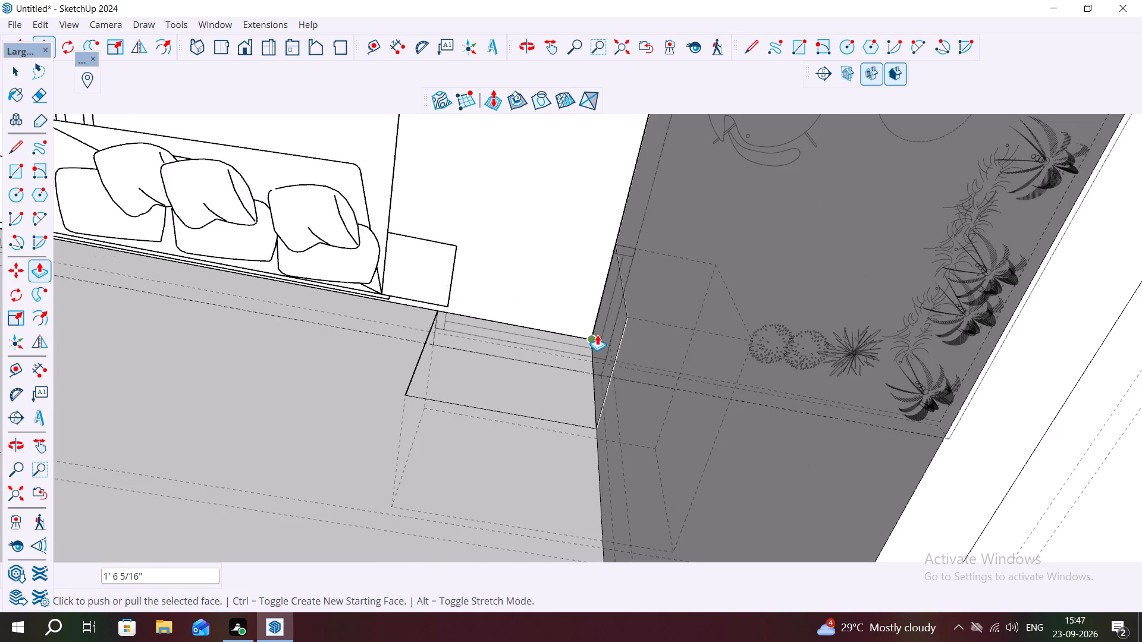
scroll(594, 328, "up", 5)
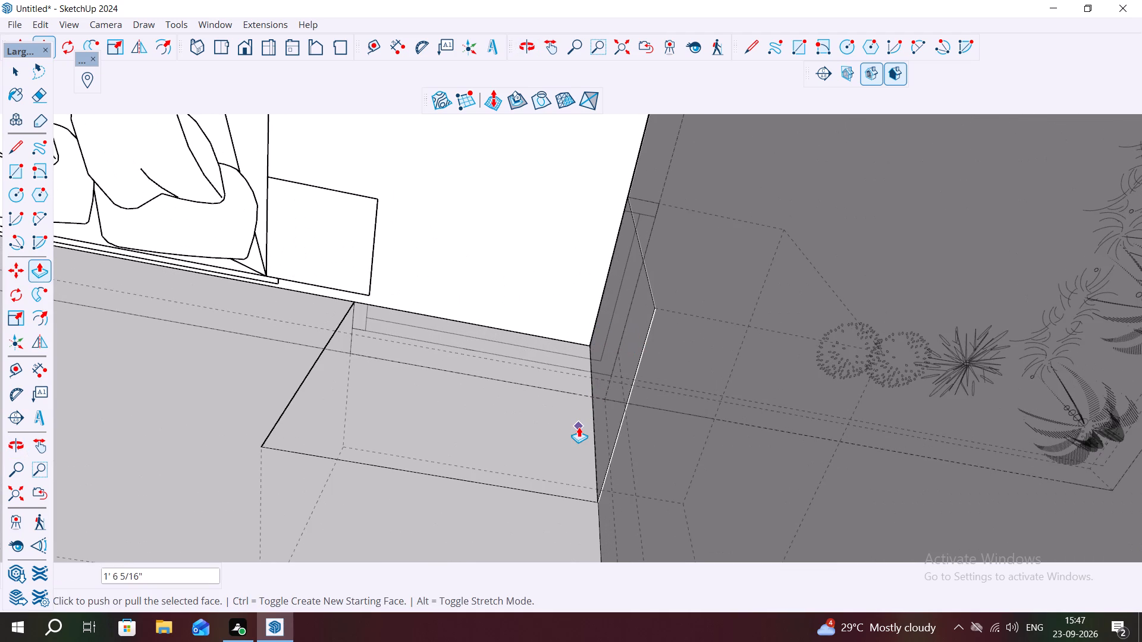
left_click(579, 427)
key("Escape")
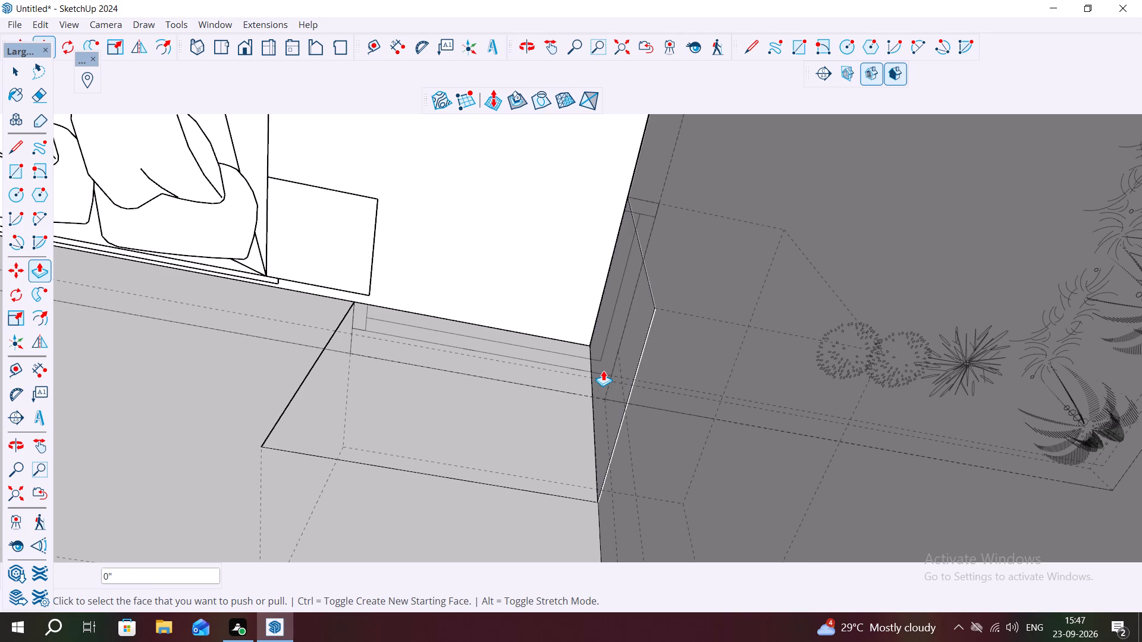
key("space")
left_click(613, 374)
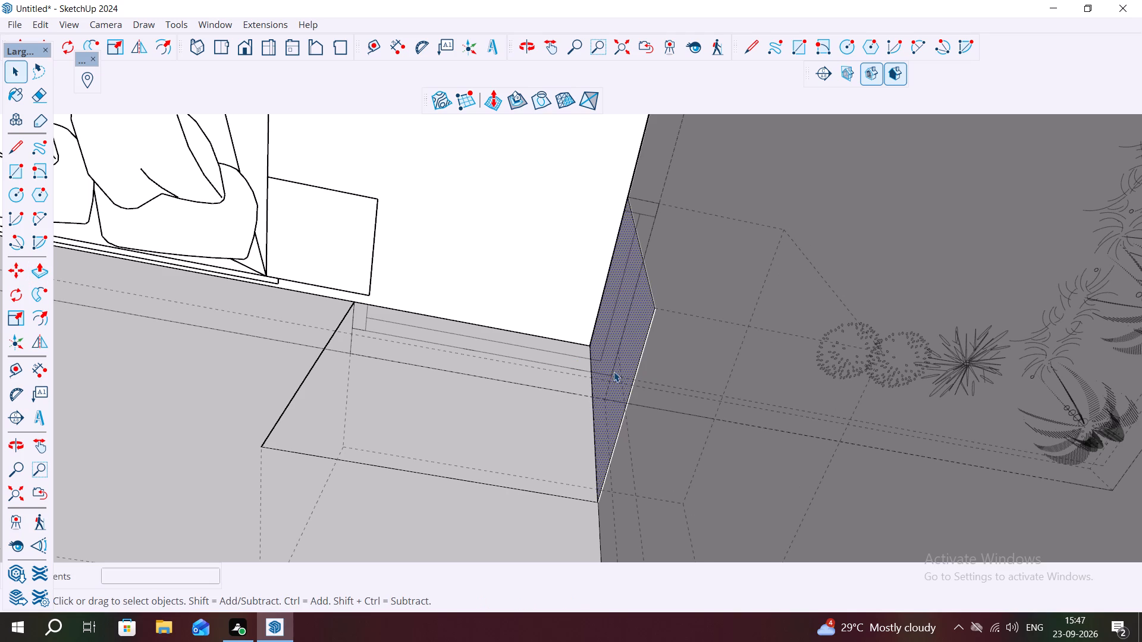
key("p")
left_click(612, 370)
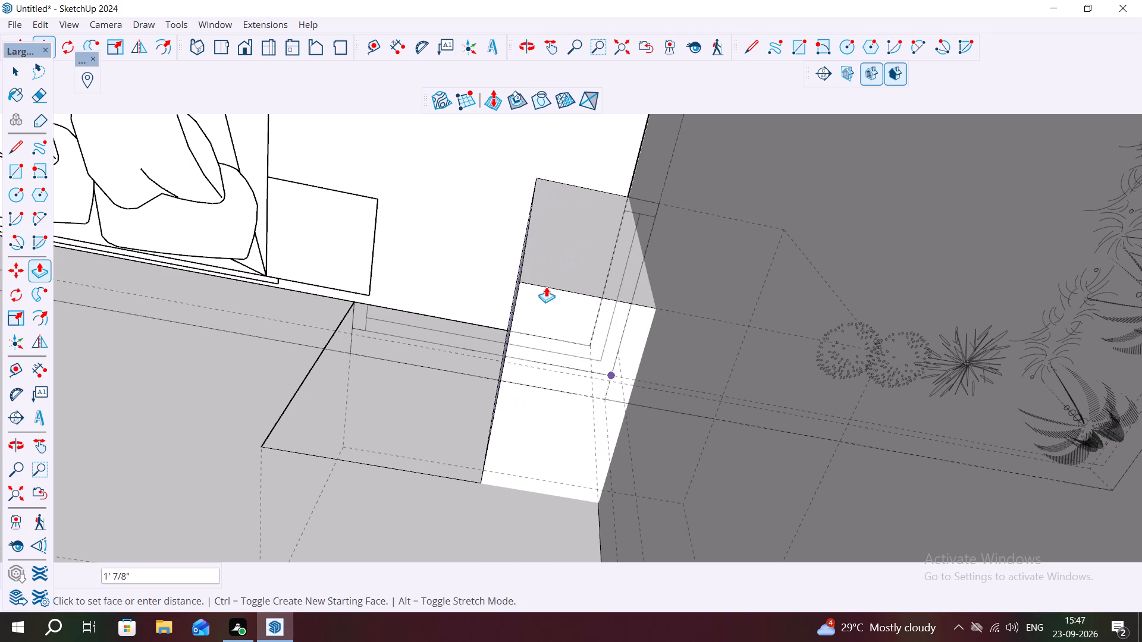
left_click(541, 282)
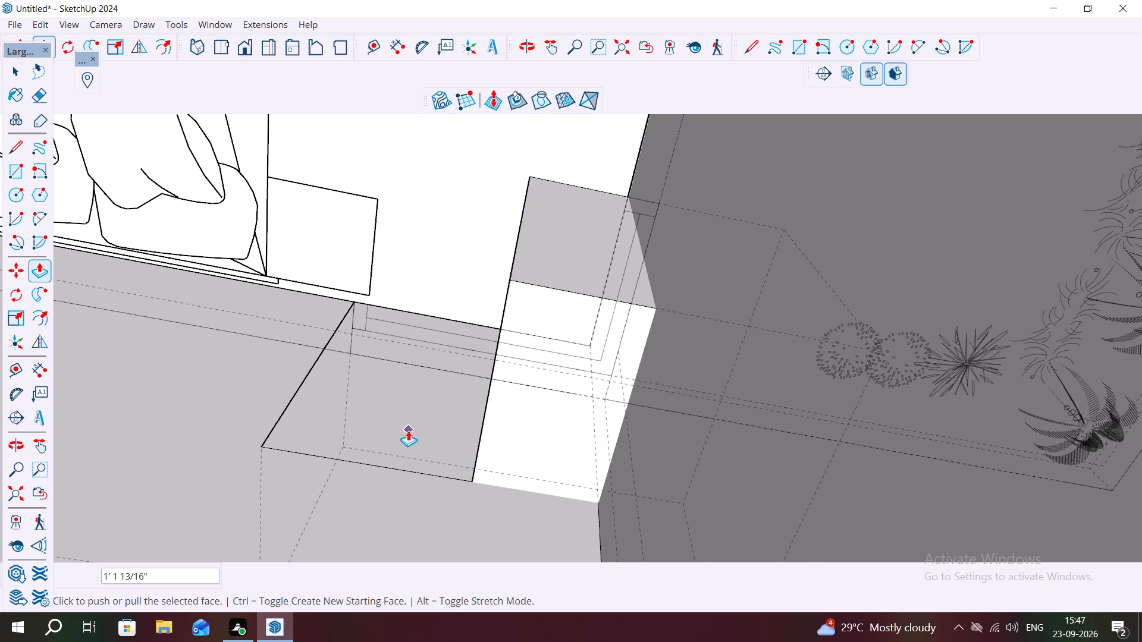
Push/Pull the corner block's inner face on the front wall into the room, level with the end of the side-wall part.
key("Escape")
left_click(410, 423)
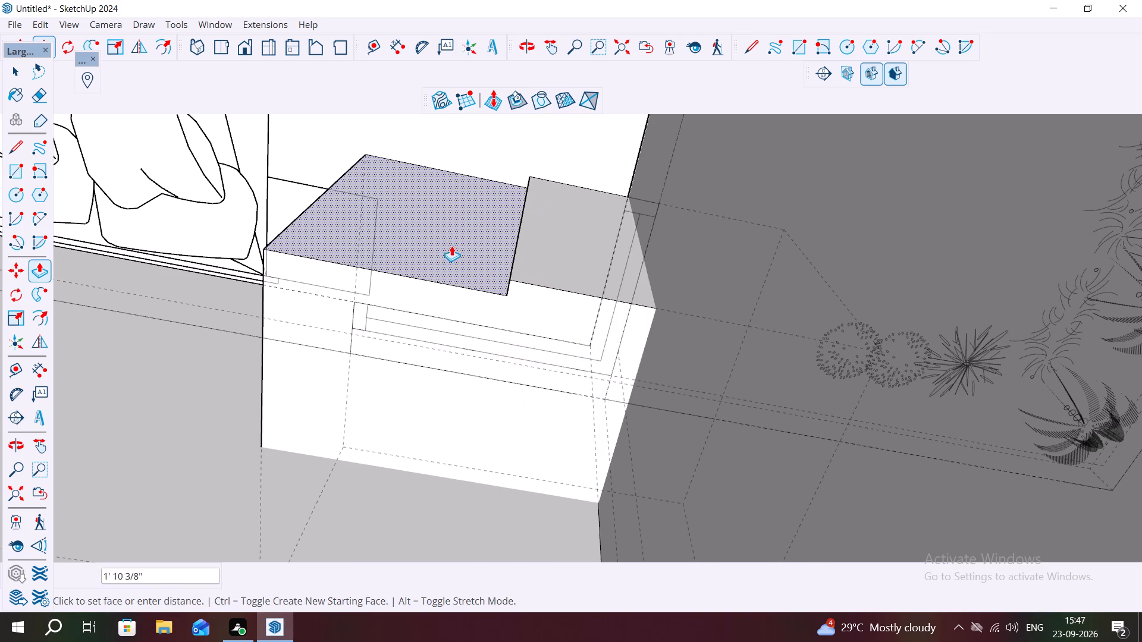
left_click(513, 255)
key("Escape")
key("space")
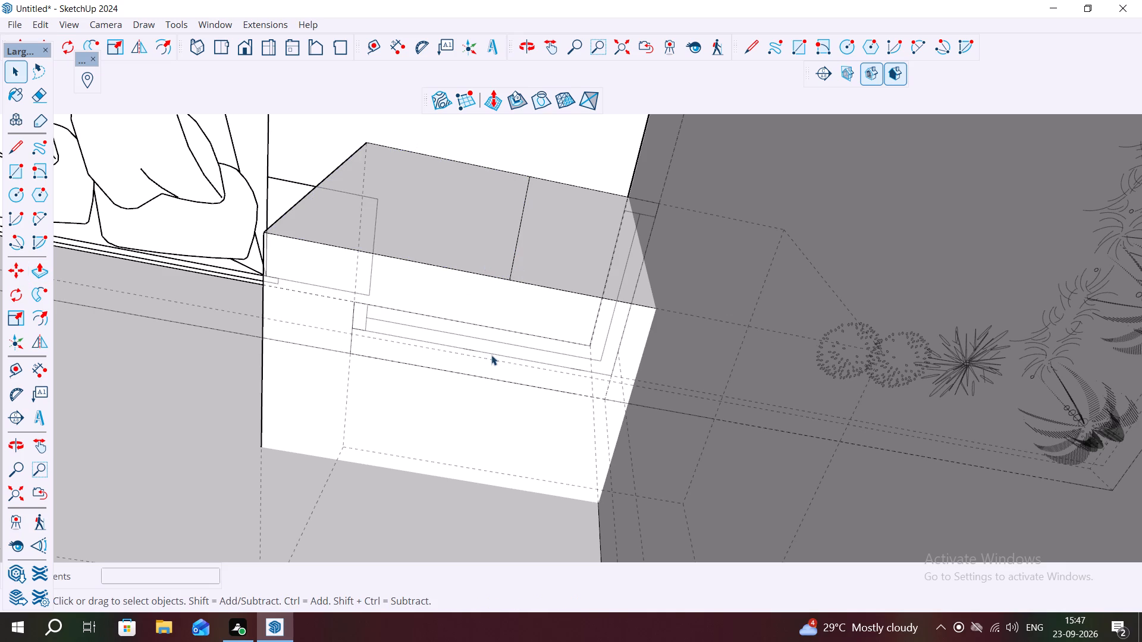
Select the corner block with all its connected geometry and examine it from outside above the balcony and front wall.
triple_click(491, 355)
scroll(491, 339, "down", 4)
middle_click_drag(502, 333, 495, 127)
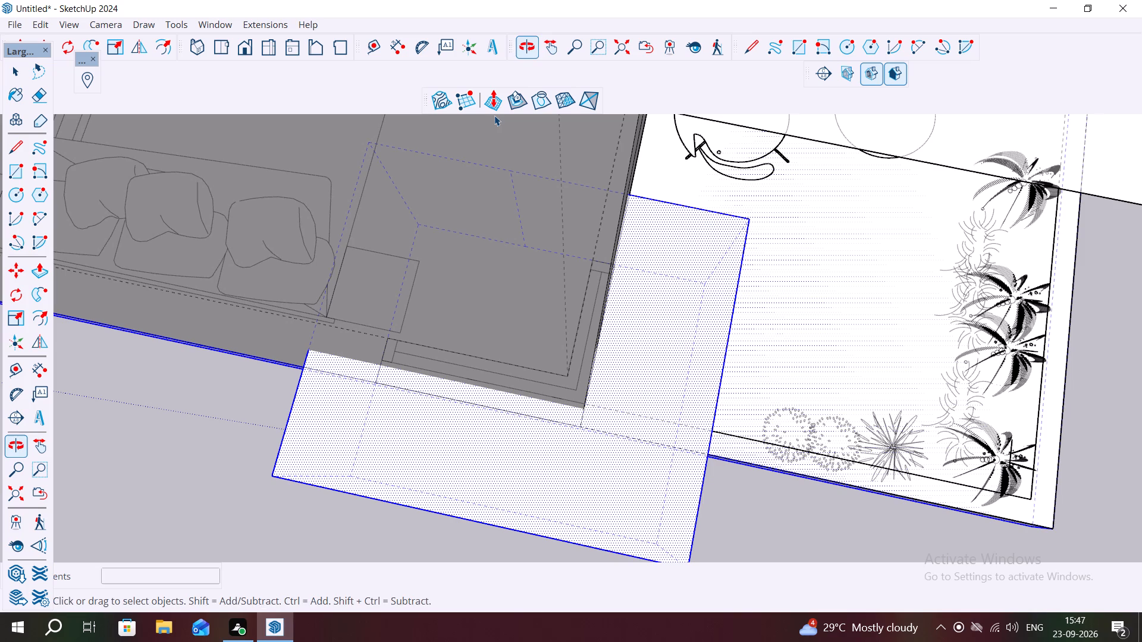
scroll(627, 441, "down", 5)
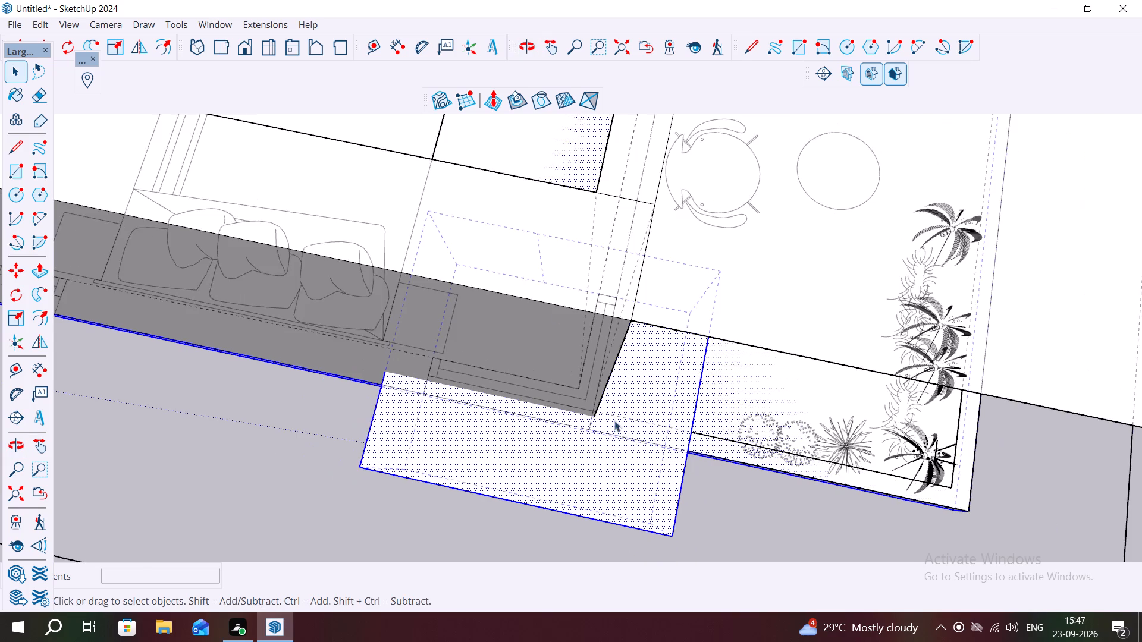
scroll(614, 421, "down", 6)
middle_click_drag(630, 422, 615, 307)
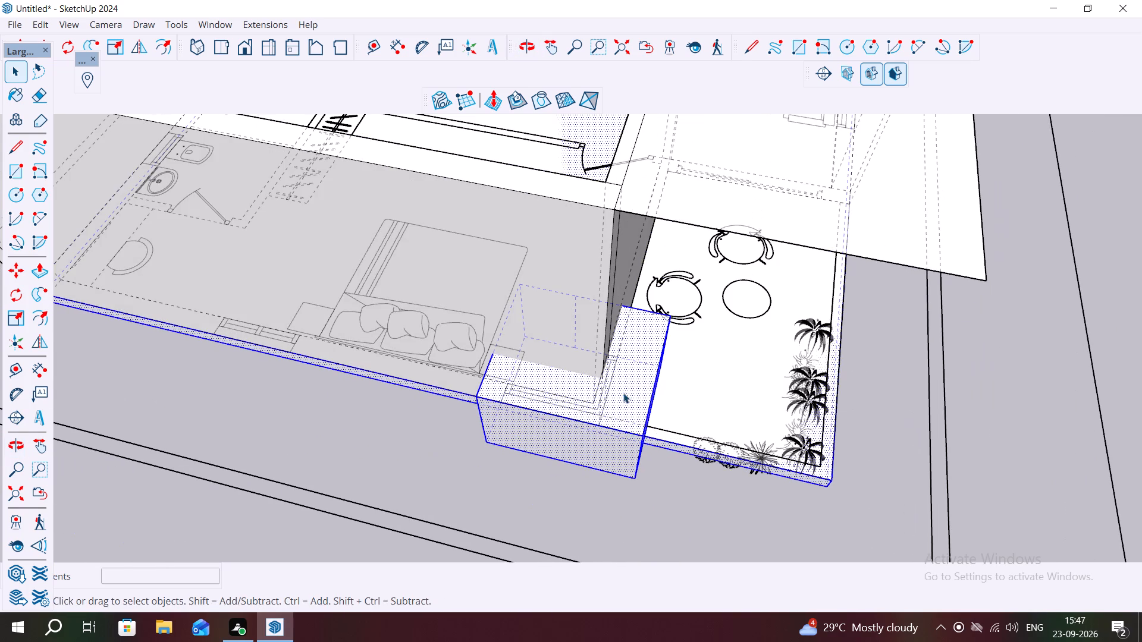
scroll(619, 391, "down", 1)
middle_click_drag(620, 391, 595, 293)
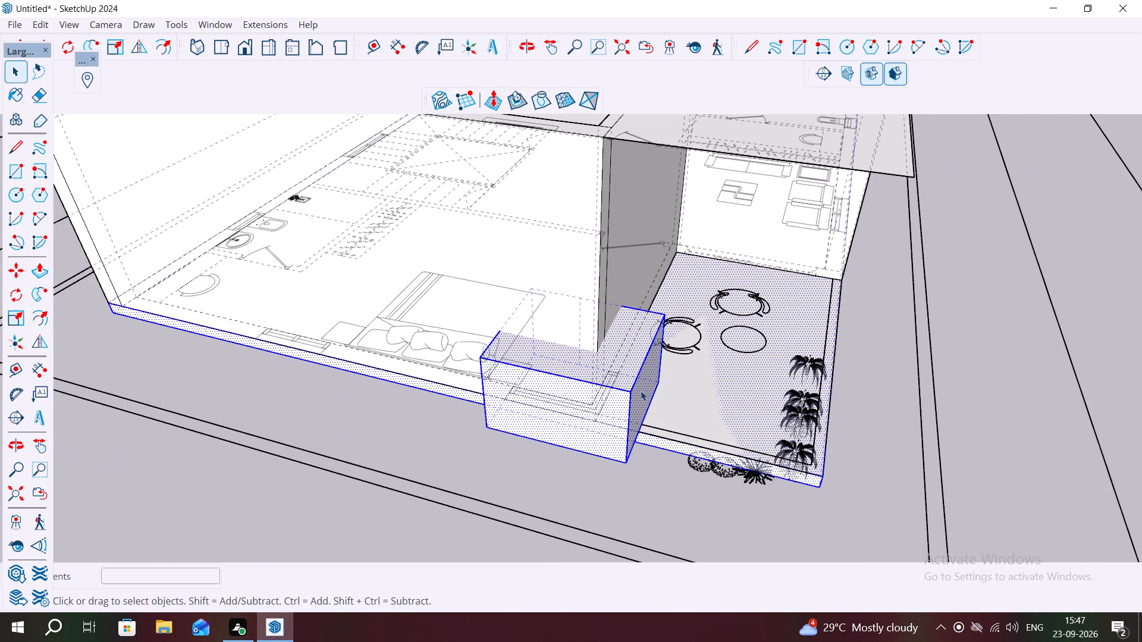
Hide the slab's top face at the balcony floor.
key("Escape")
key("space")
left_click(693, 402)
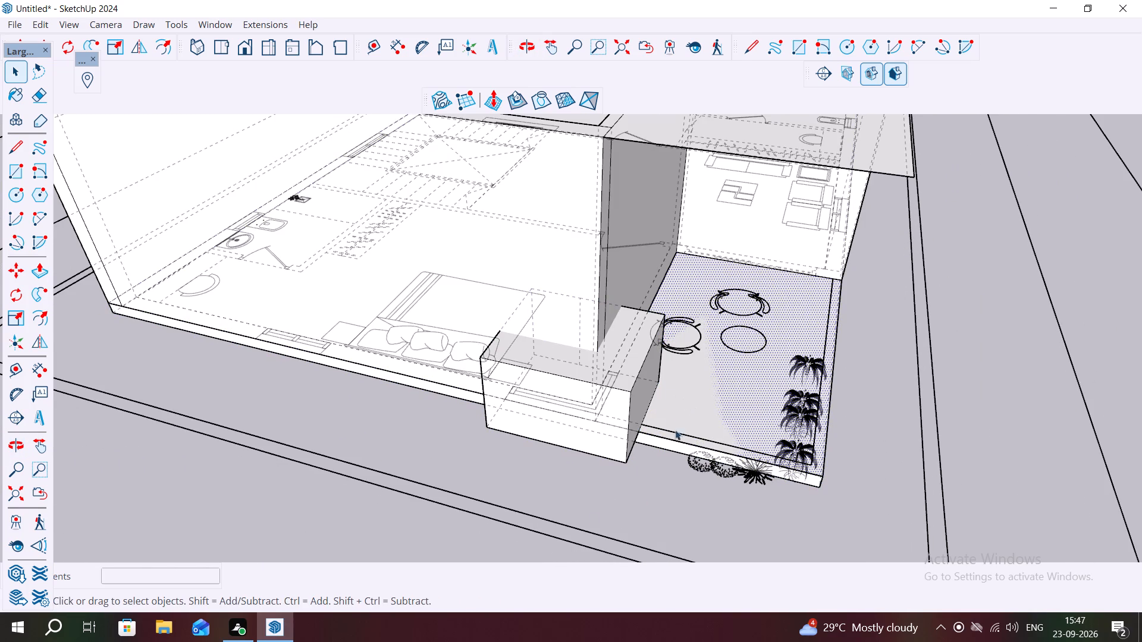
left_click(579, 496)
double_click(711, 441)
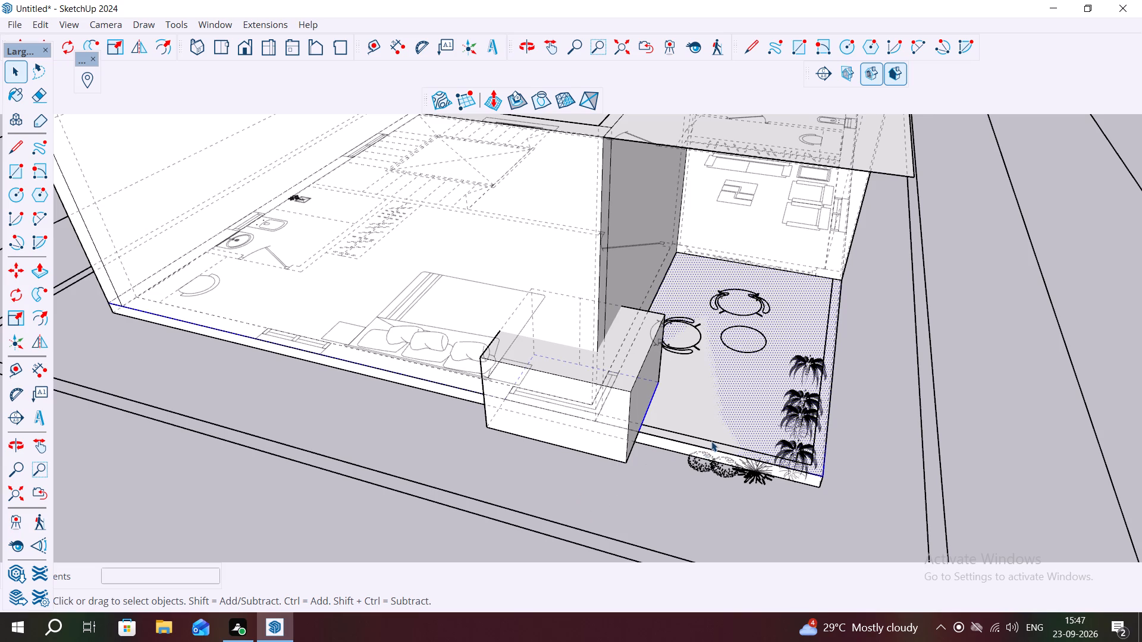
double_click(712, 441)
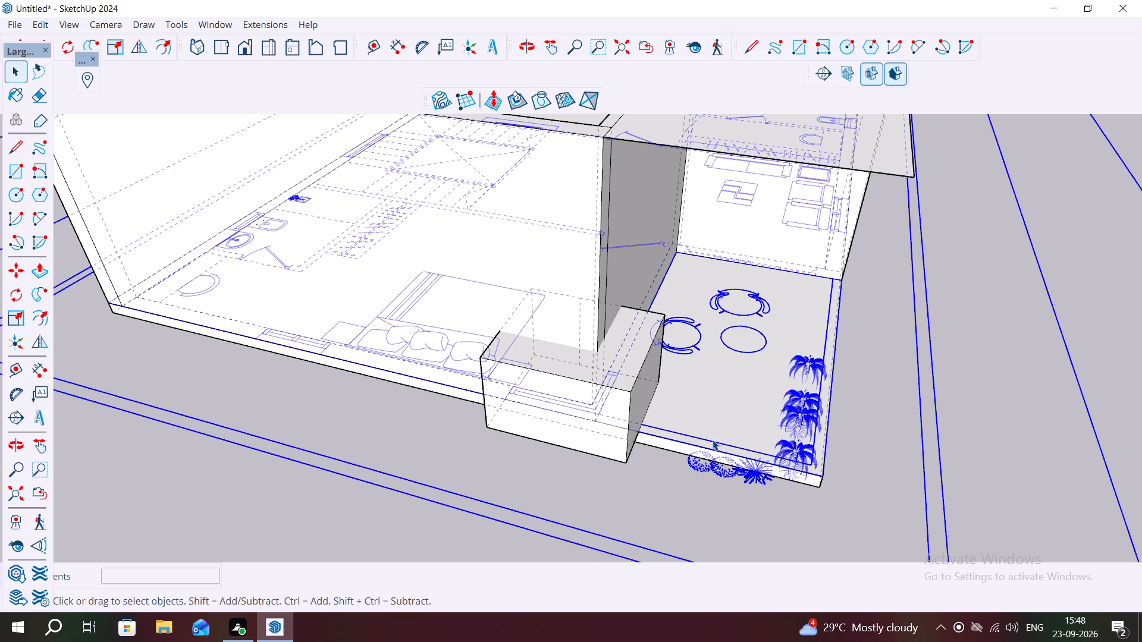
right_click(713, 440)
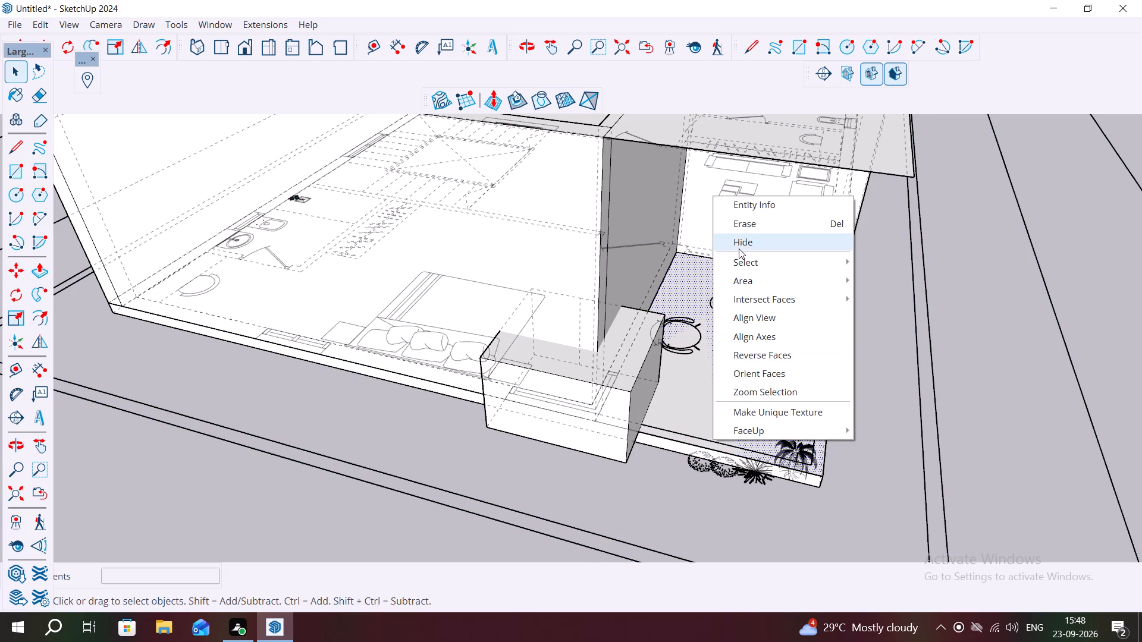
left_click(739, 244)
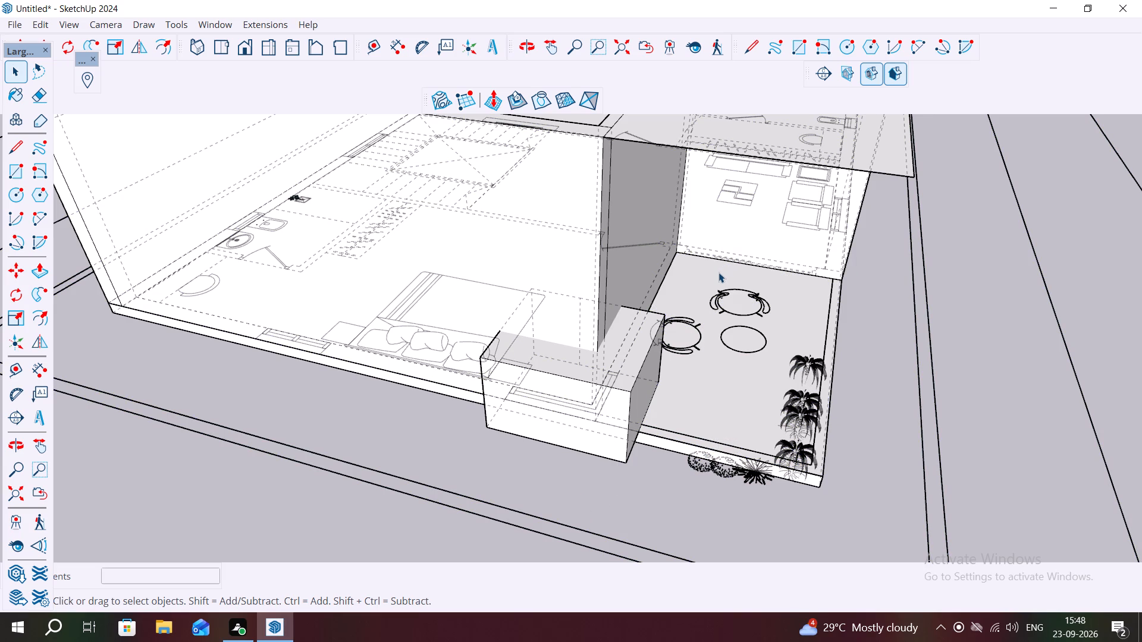
Hide the floor plan component, including its furniture and plants, lying over the first-floor slab.
triple_click(717, 395)
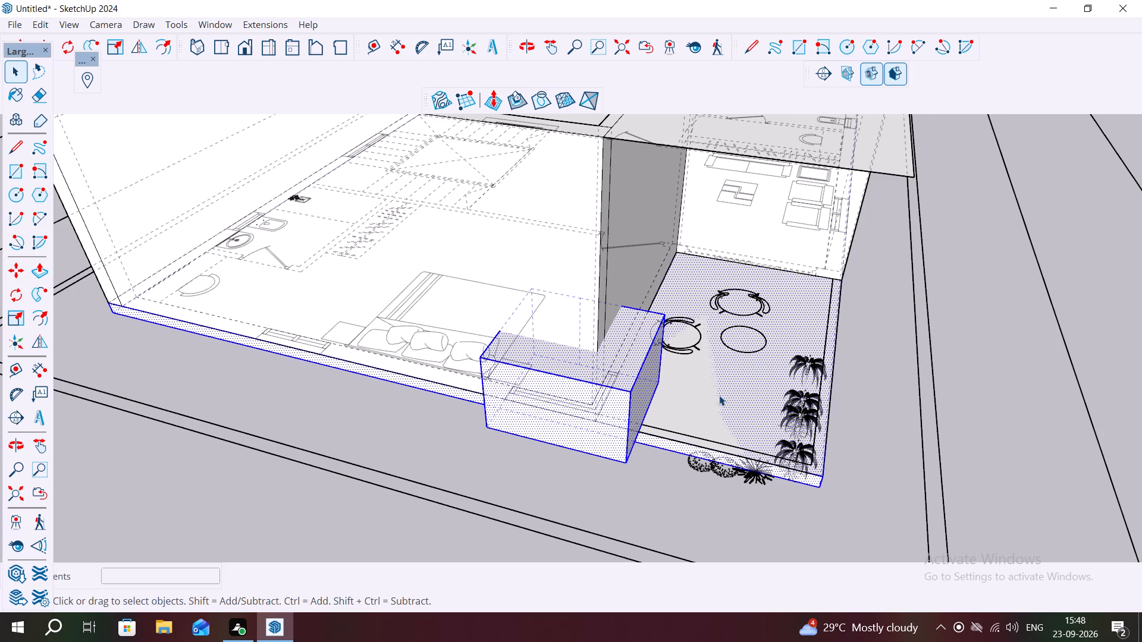
left_click(719, 395)
scroll(677, 372, "down", 2)
middle_click_drag(705, 380, 633, 309)
key("Escape")
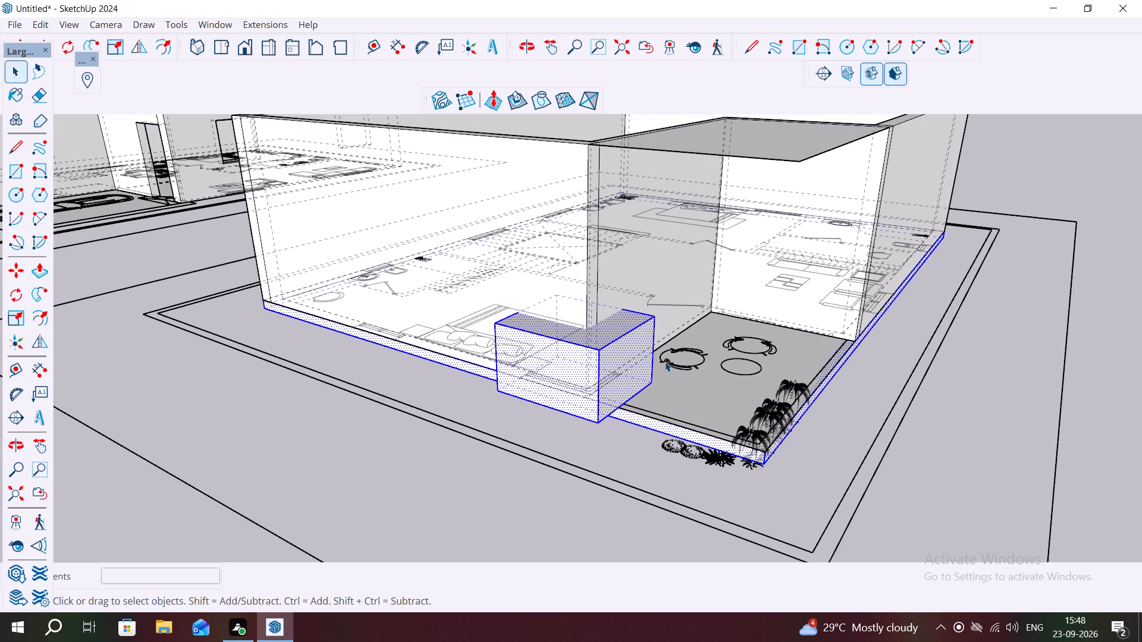
key("space")
left_click_drag(734, 360, 739, 367)
left_click(817, 381)
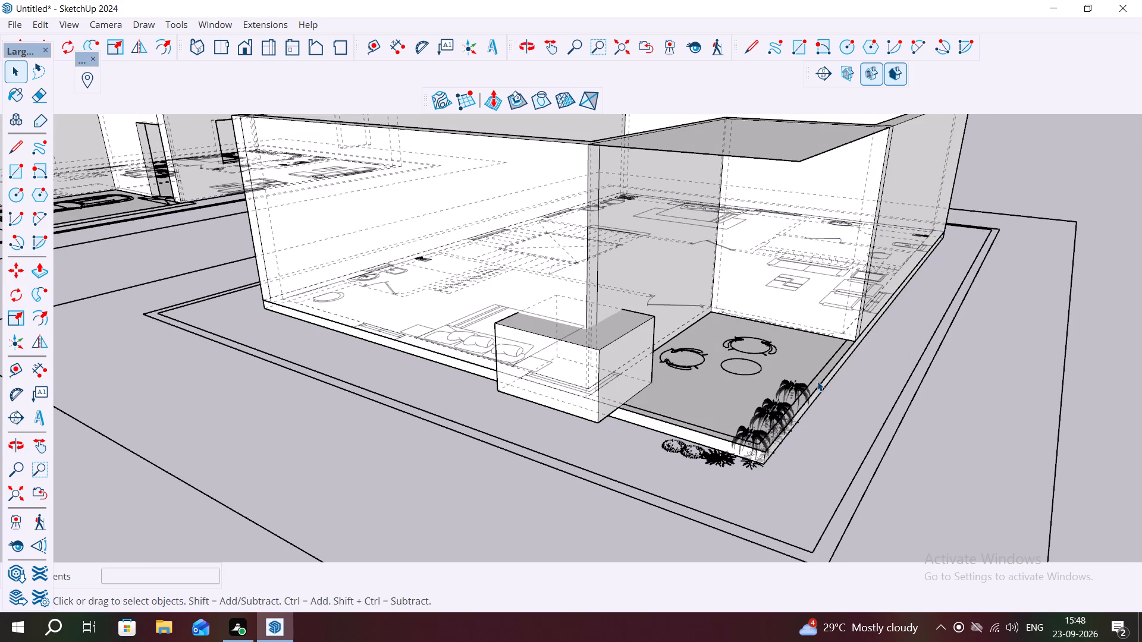
left_click(818, 380)
double_click(771, 408)
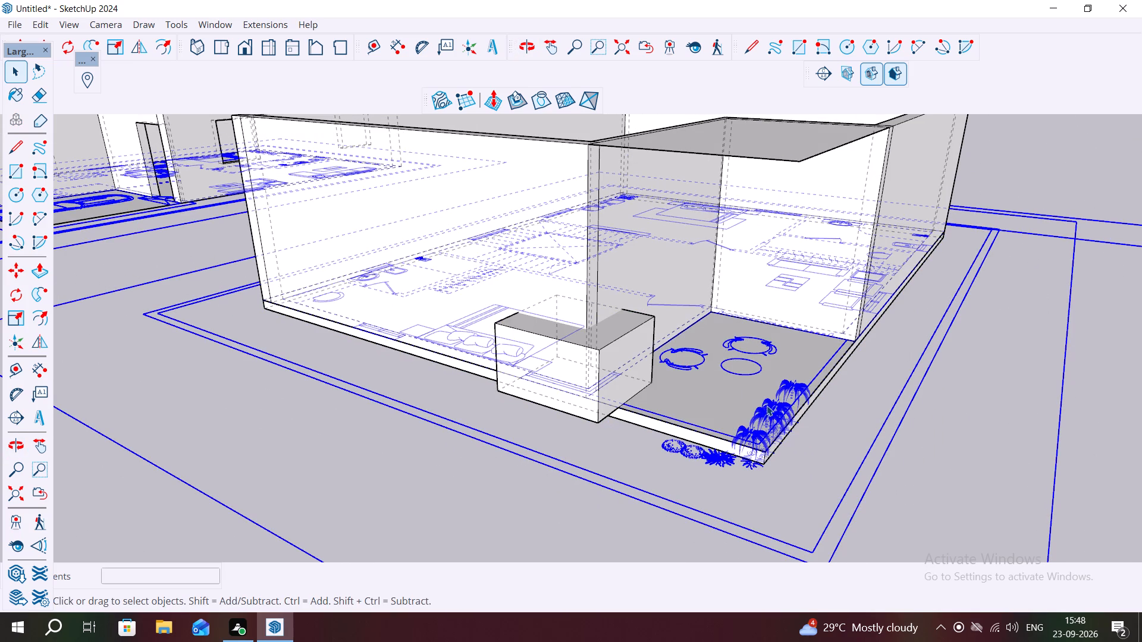
right_click(764, 404)
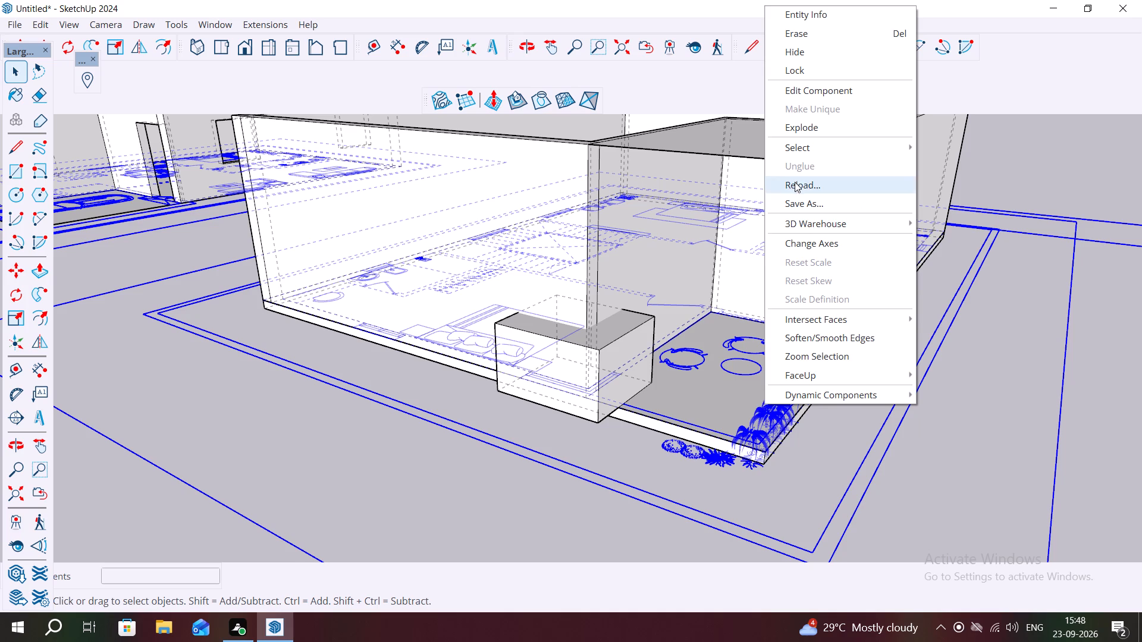
left_click(797, 51)
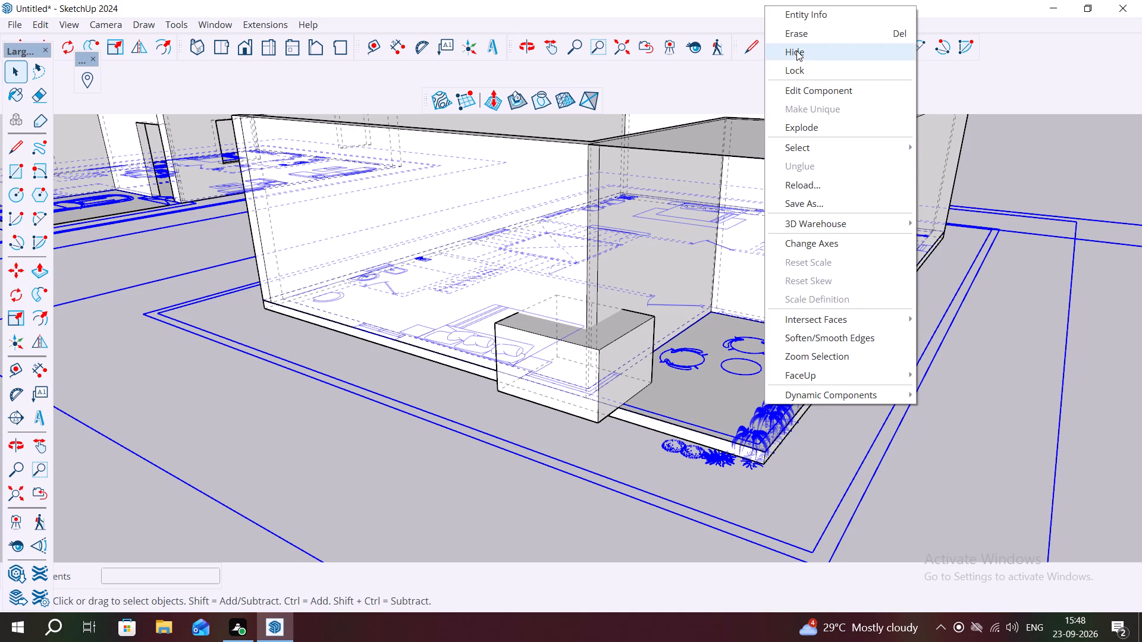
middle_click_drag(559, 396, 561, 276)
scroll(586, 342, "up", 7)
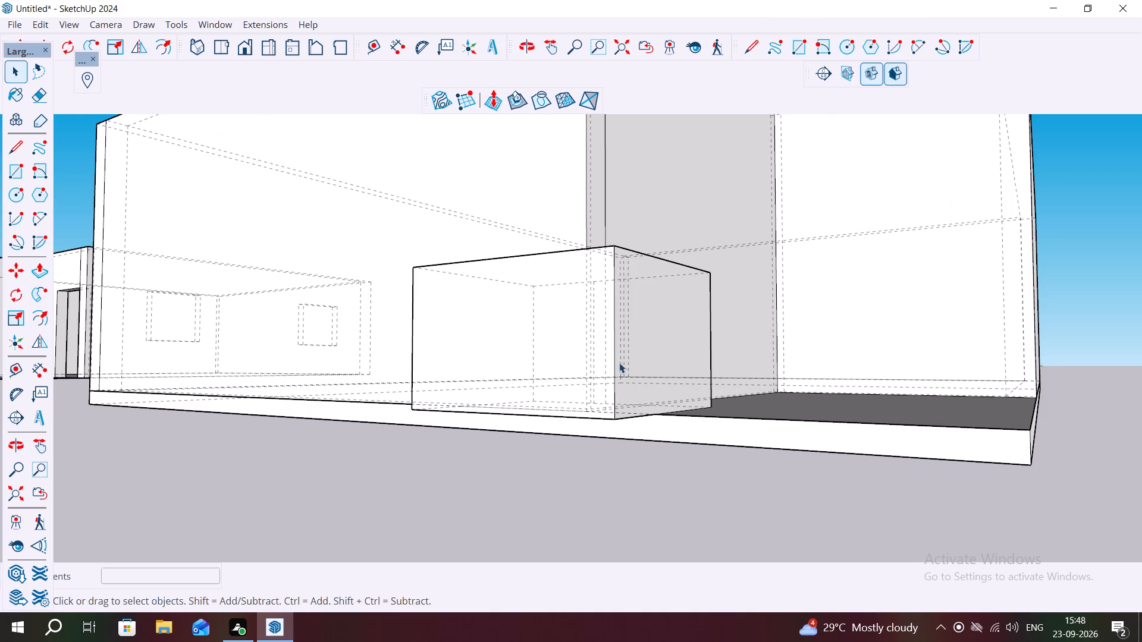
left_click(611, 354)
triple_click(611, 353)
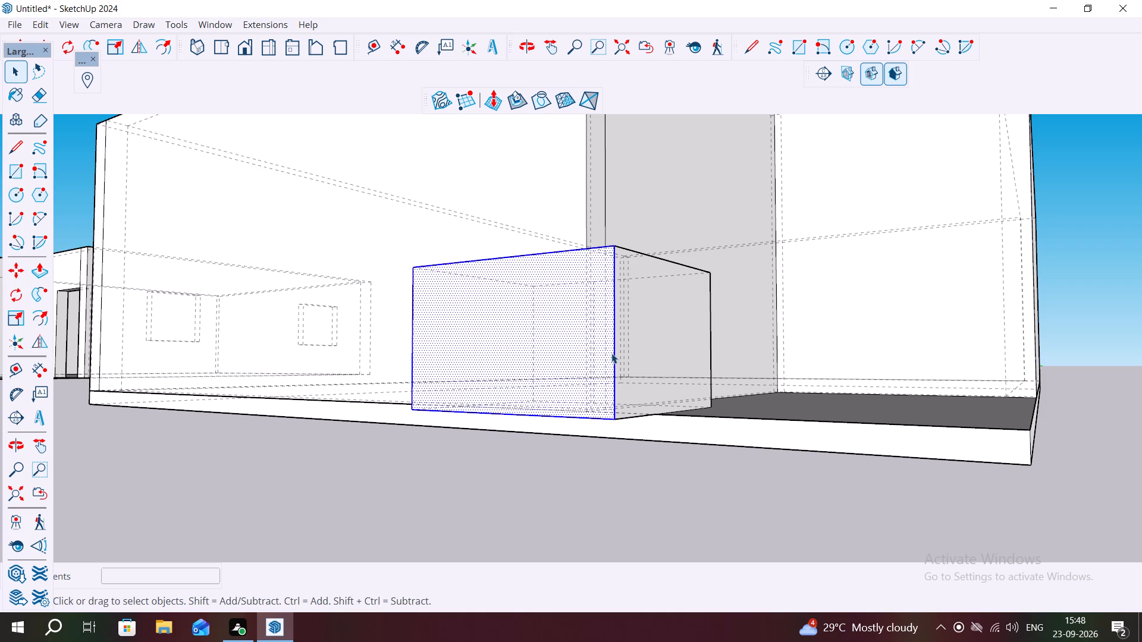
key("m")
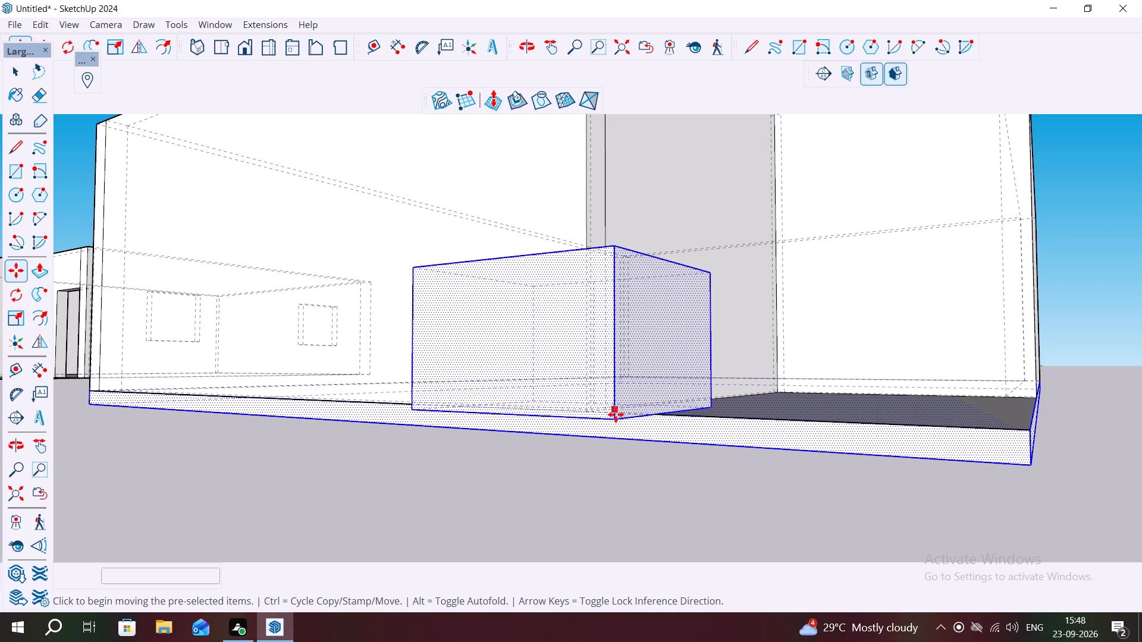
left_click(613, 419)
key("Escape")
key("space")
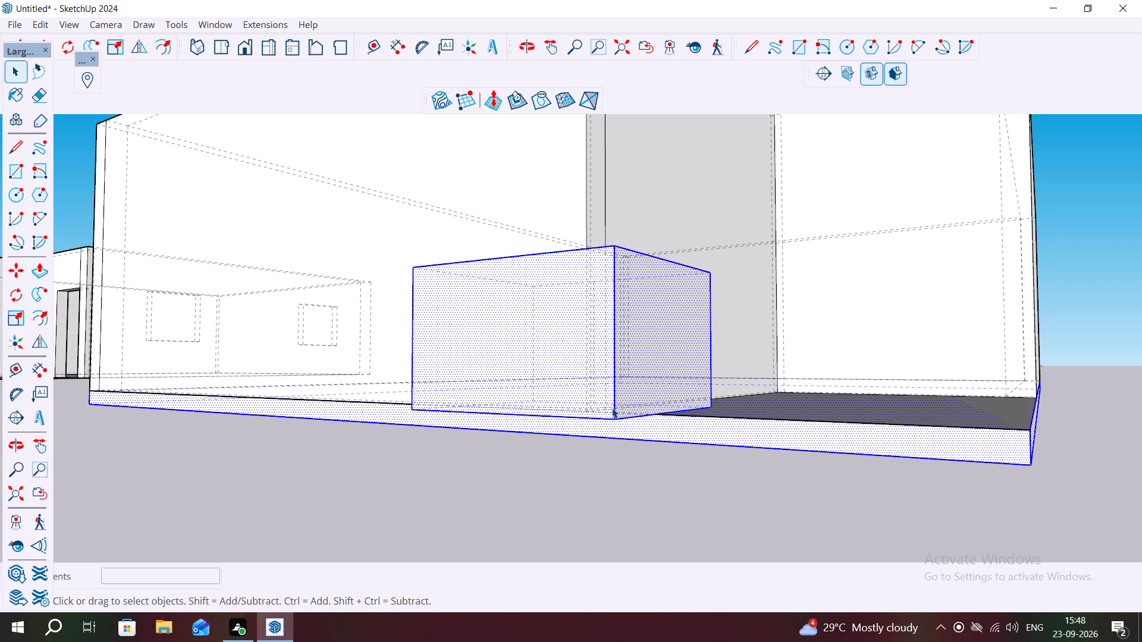
Examine how the slab's front edge face connects to the corner block by selecting the face and its connected geometry.
scroll(626, 413, "up", 1)
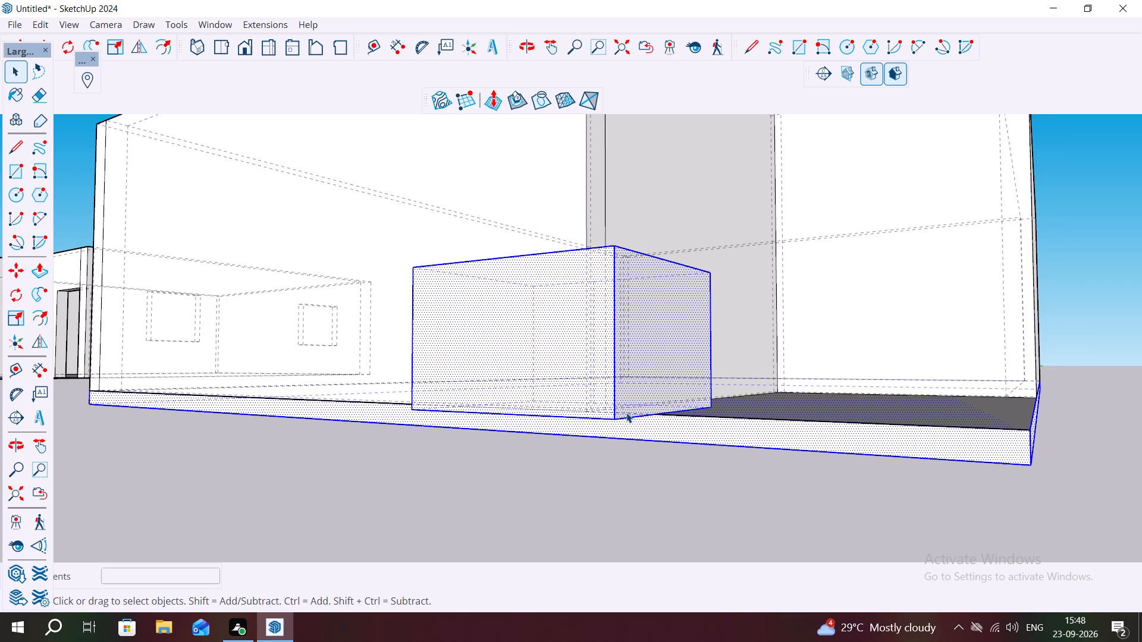
left_click(683, 514)
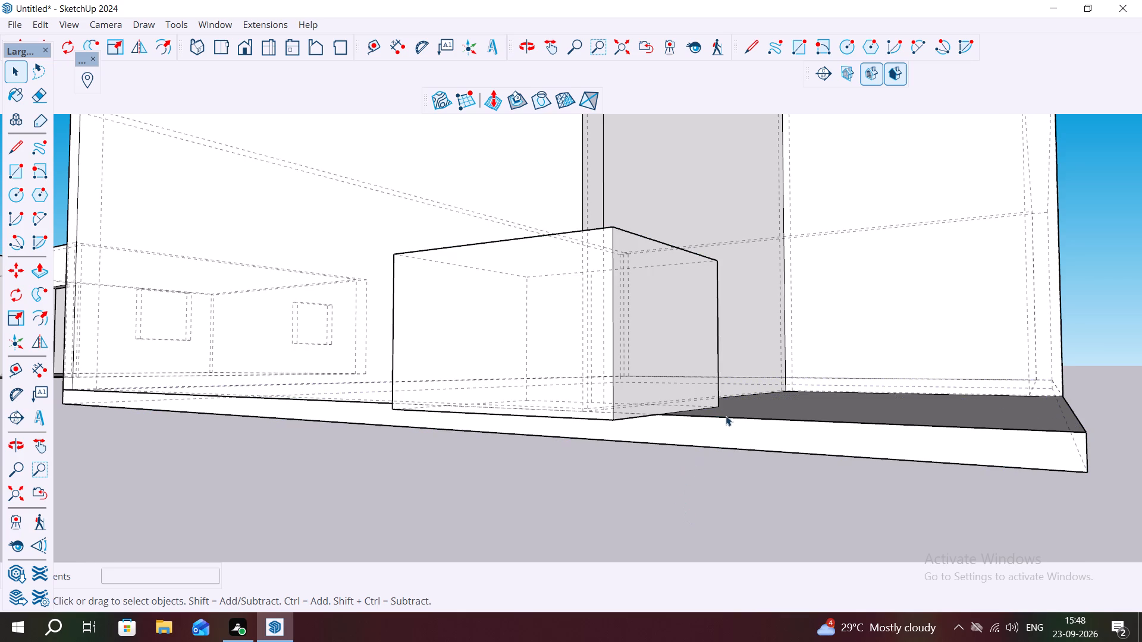
left_click(733, 414)
double_click(738, 420)
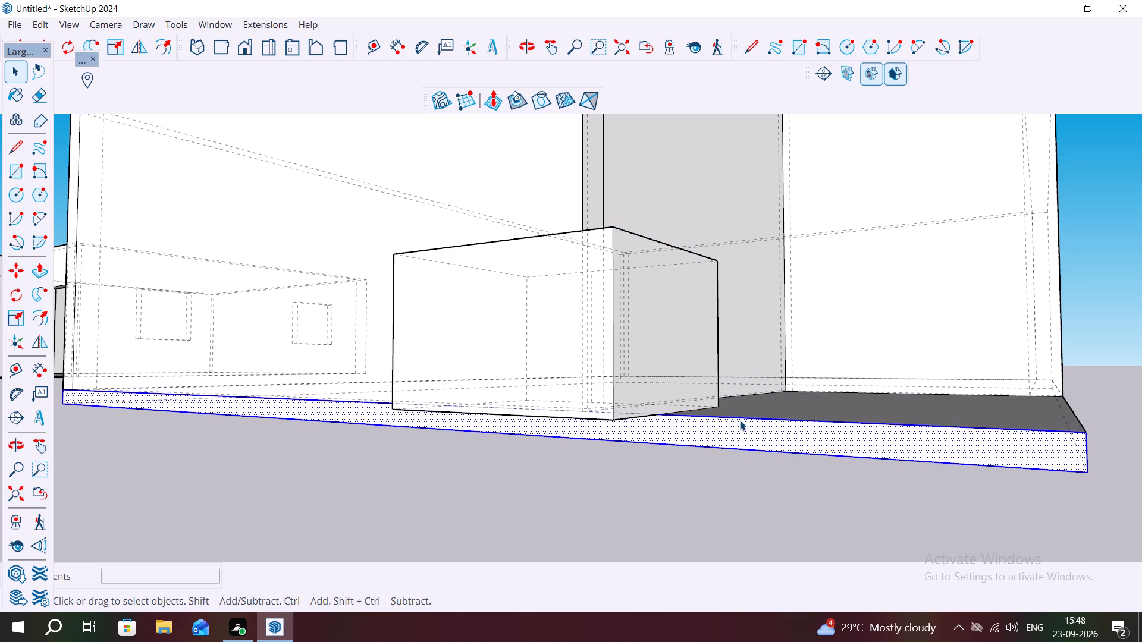
double_click(740, 420)
left_click(742, 420)
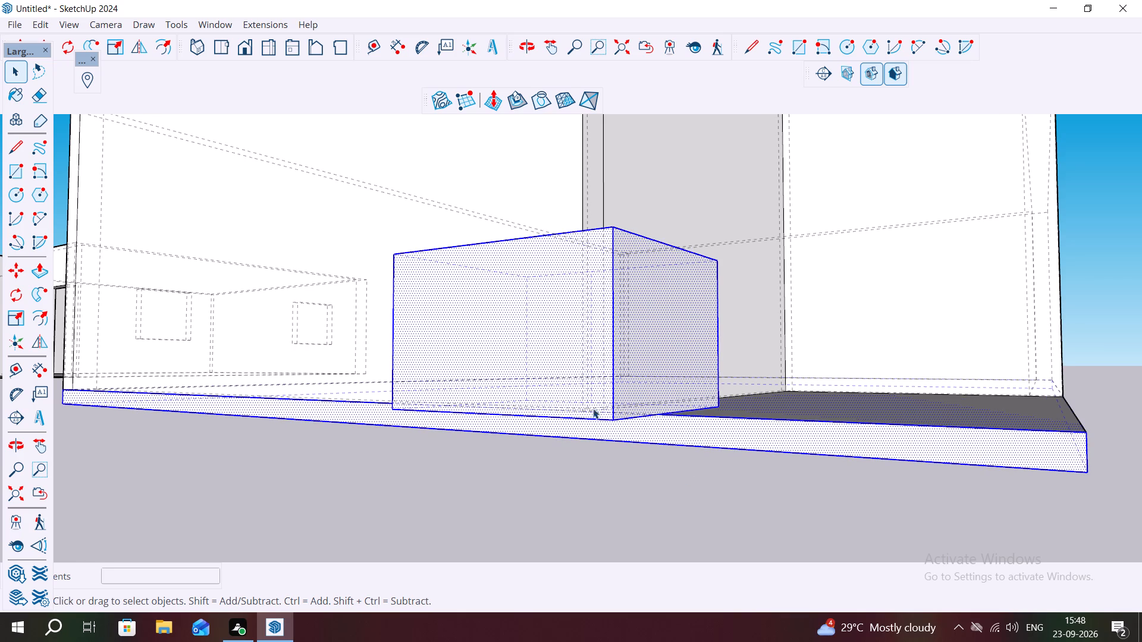
left_click(940, 515)
left_click(952, 449)
left_click(952, 449)
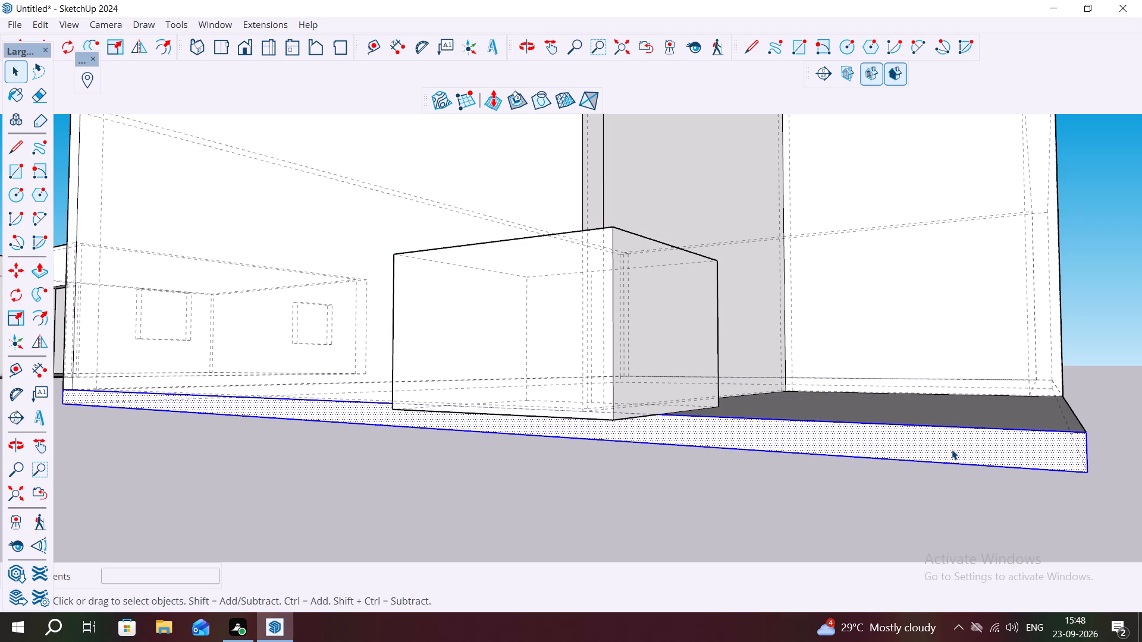
double_click(952, 449)
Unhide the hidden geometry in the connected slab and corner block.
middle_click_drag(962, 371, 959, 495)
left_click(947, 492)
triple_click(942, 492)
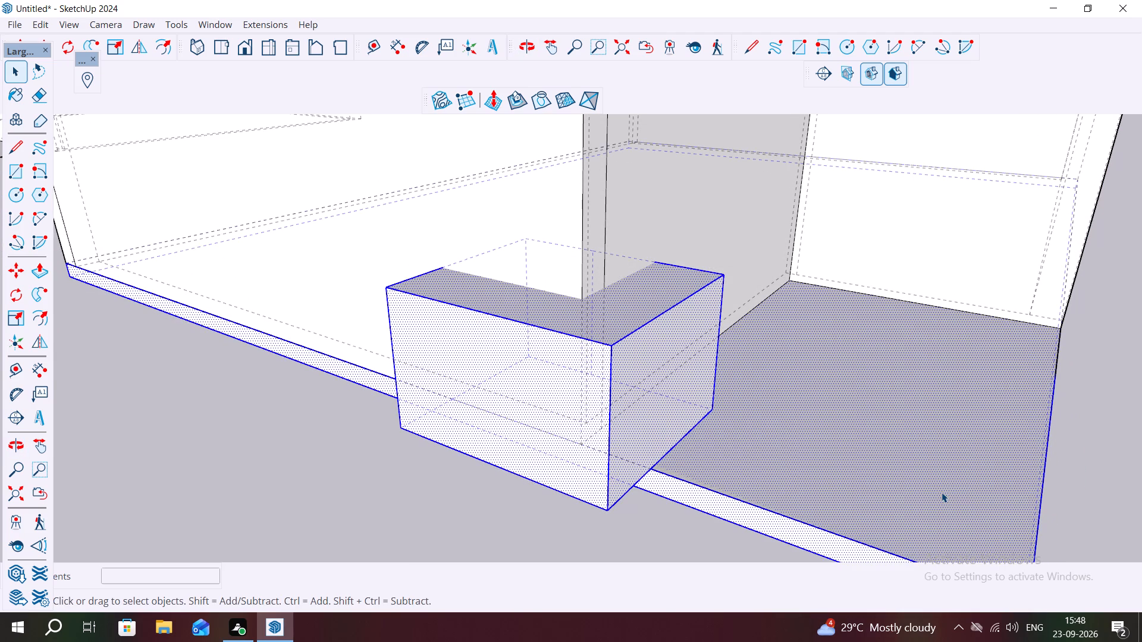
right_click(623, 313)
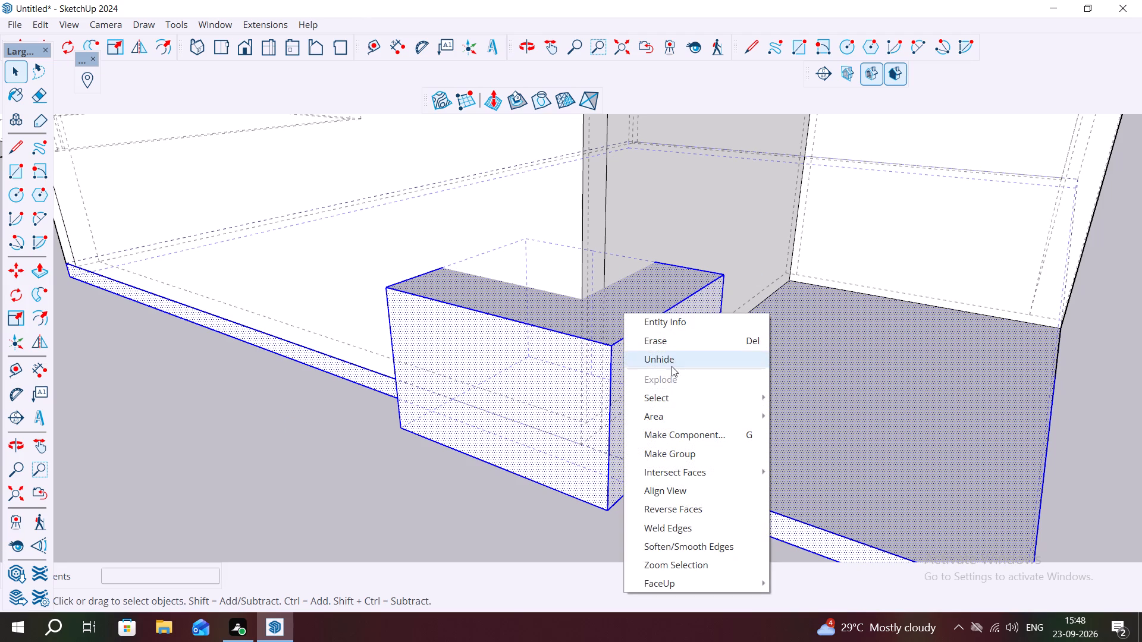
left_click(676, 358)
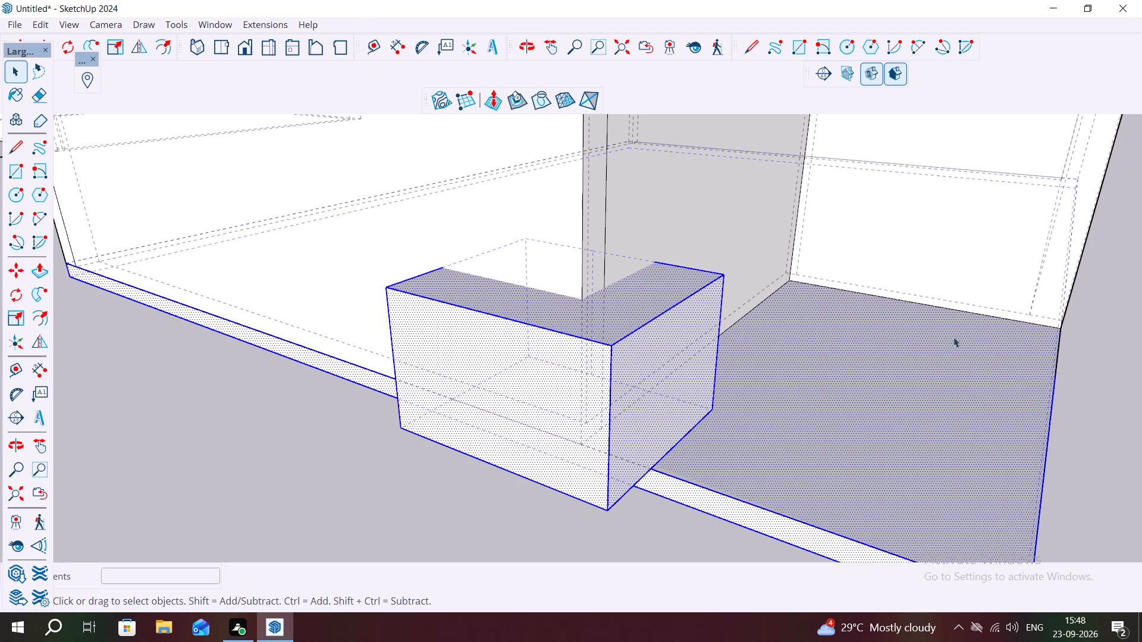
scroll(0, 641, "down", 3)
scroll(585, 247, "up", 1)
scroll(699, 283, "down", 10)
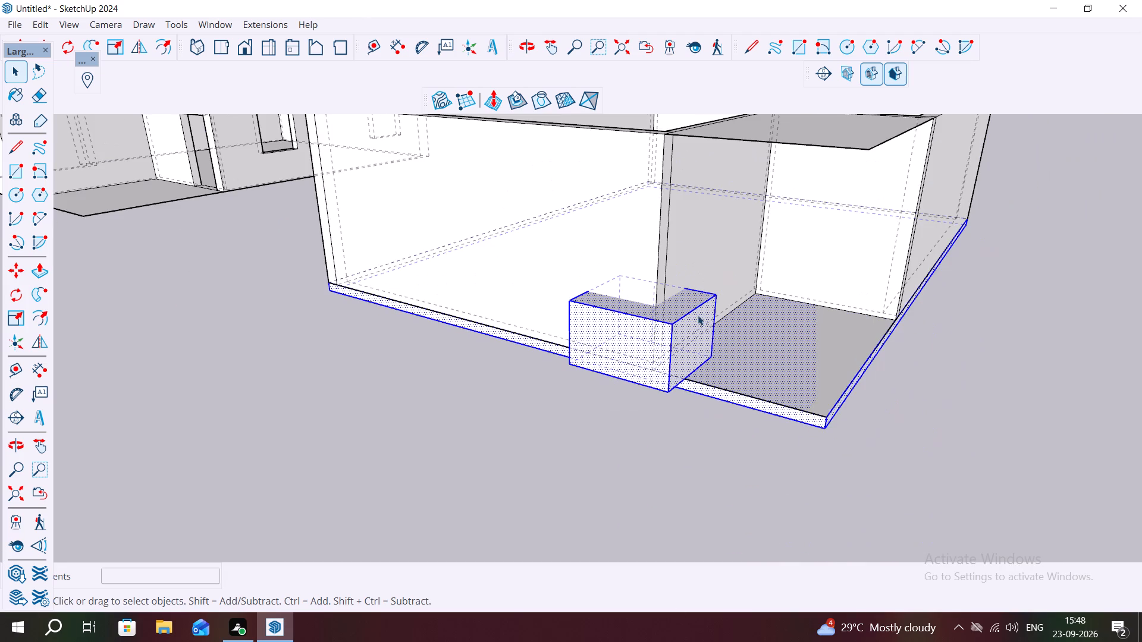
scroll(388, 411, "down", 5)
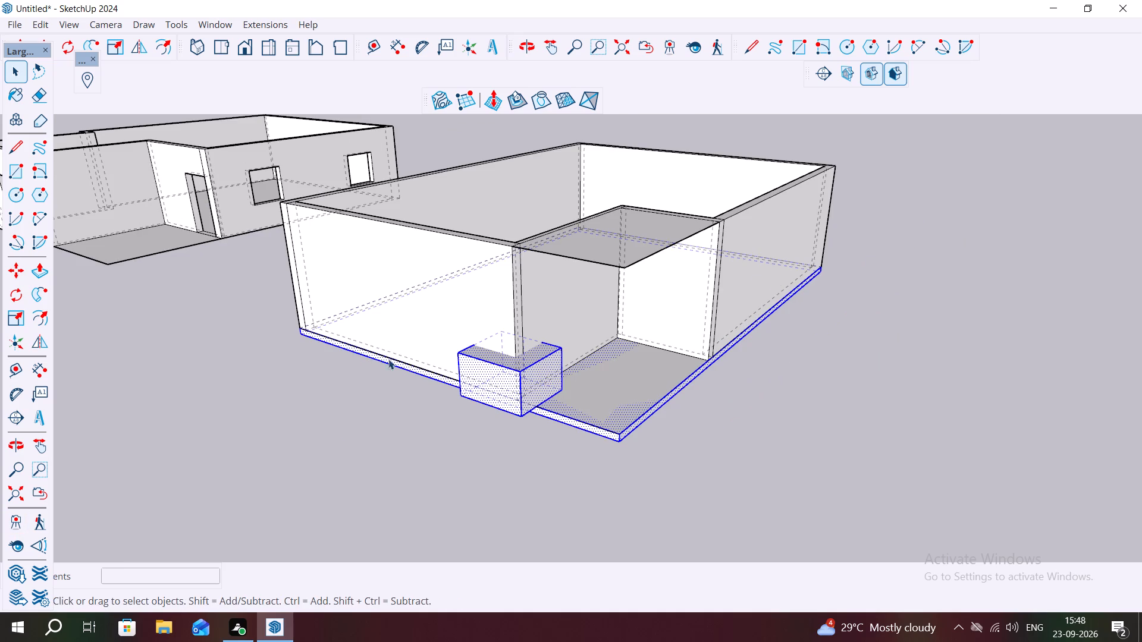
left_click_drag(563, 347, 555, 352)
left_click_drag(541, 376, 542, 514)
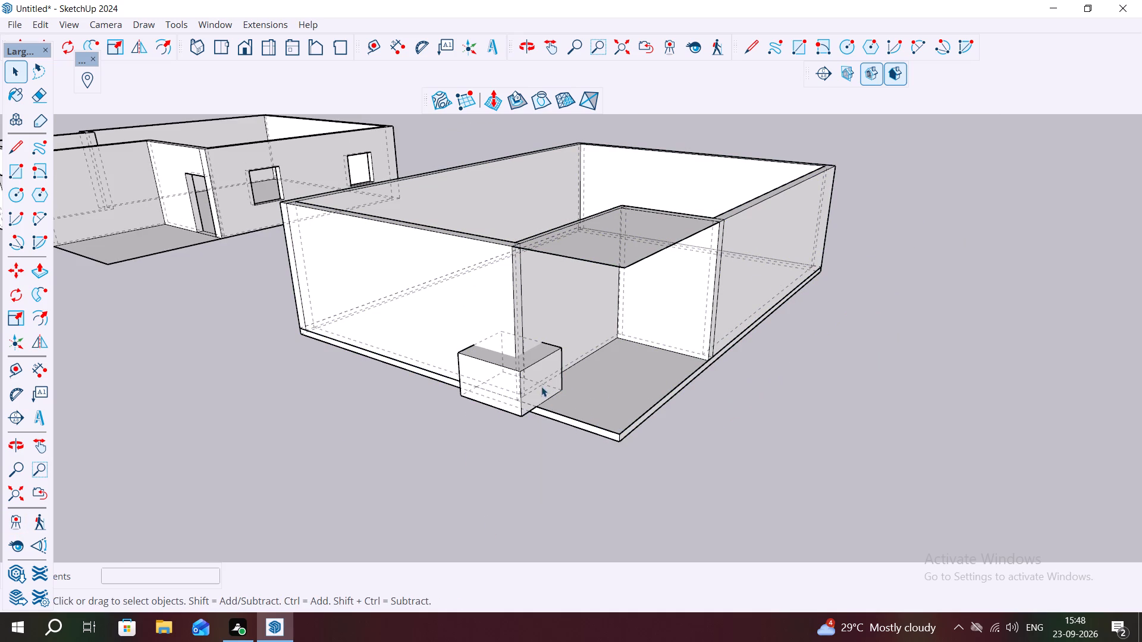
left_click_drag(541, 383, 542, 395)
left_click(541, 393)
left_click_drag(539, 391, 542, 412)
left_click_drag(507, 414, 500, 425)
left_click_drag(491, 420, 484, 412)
Undo the recent hiding and unhiding, along with the corner window-opening block and its outline at the first-floor slab.
double_click(549, 353)
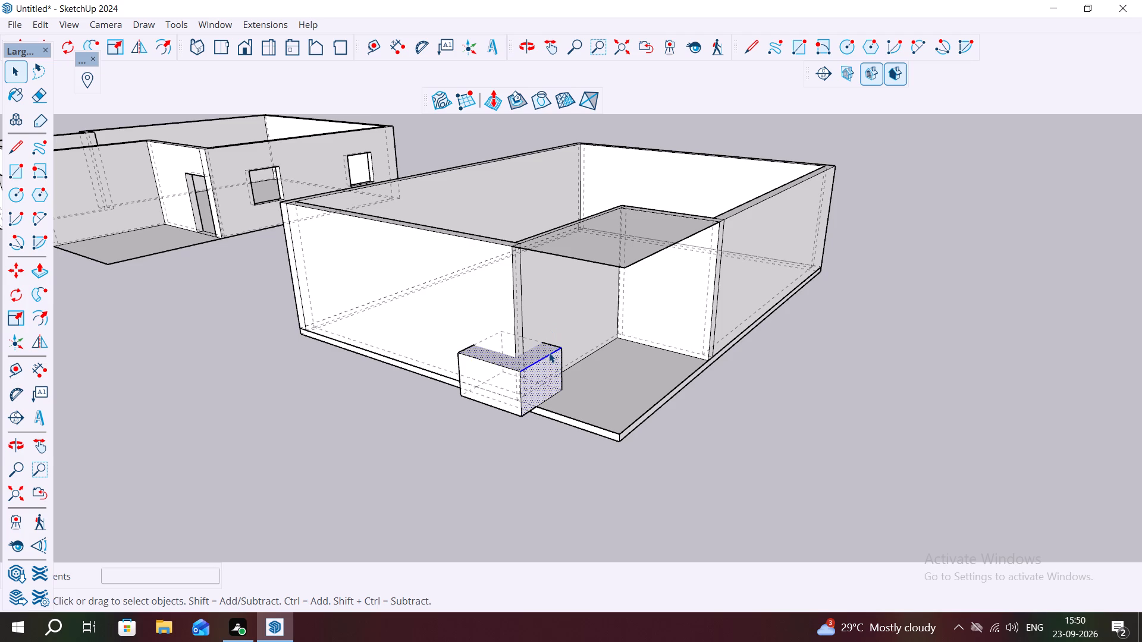
left_click(549, 353)
double_click(549, 353)
left_click(549, 353)
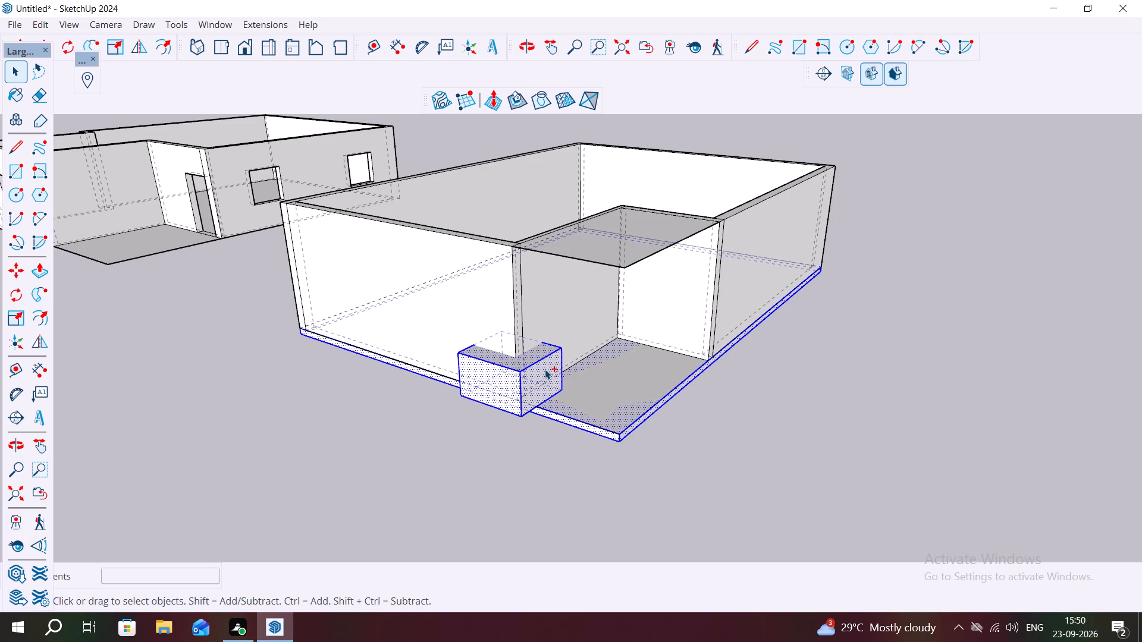
key("ctrl+z")
key("ctrl+z")
key("ctrl+z")
key("ctrl+z")
key("ctrl+z")
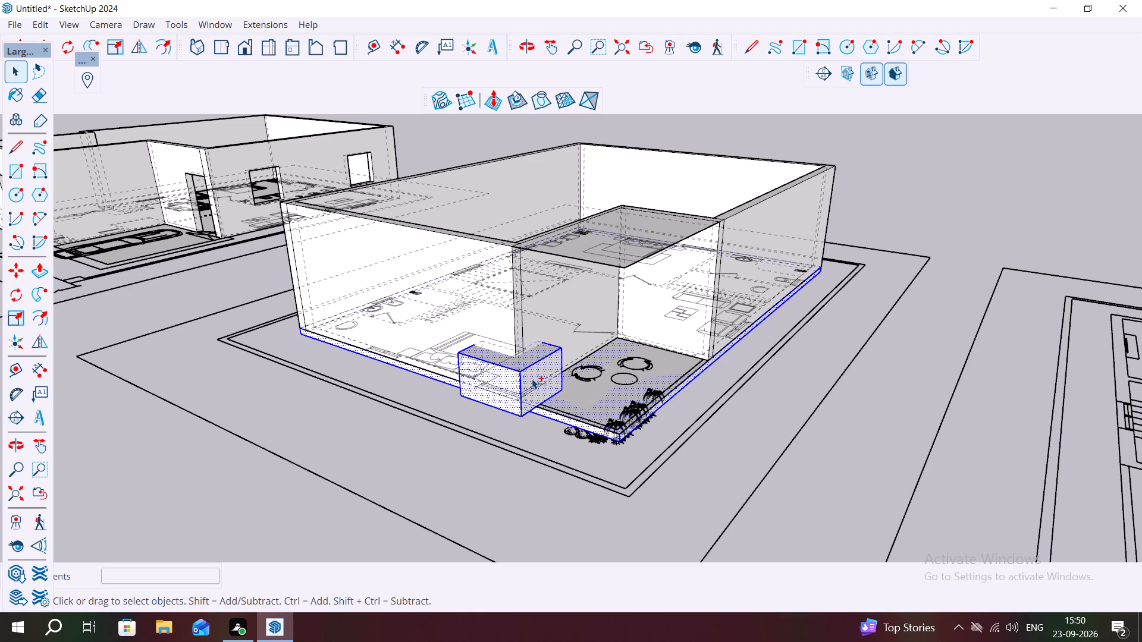
key("ctrl+z")
key("ctrl+z")
key("ctrl+z")
key("ctrl+z")
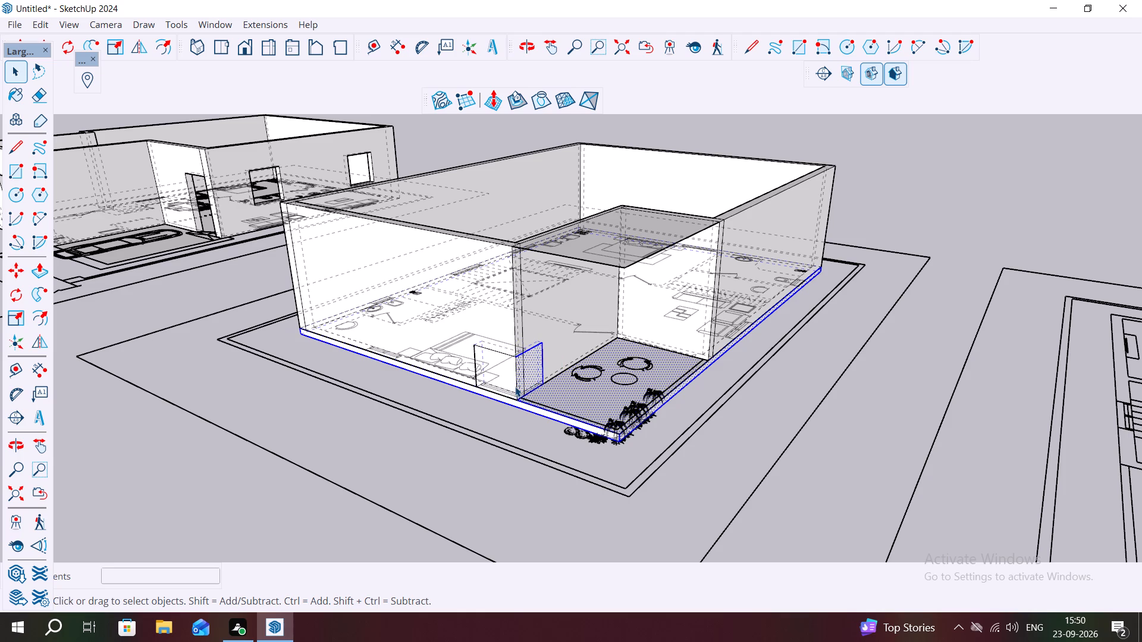
key("ctrl+z")
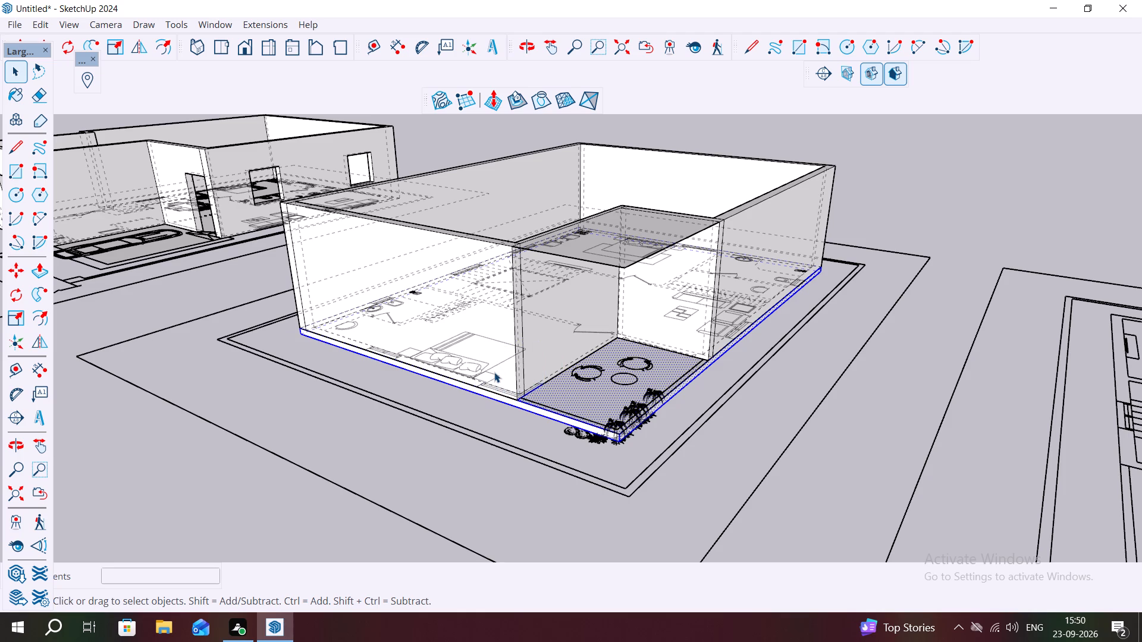
Hide the first-floor slab by selecting all its connected faces and edges at the balcony corner.
scroll(515, 391, "up", 13)
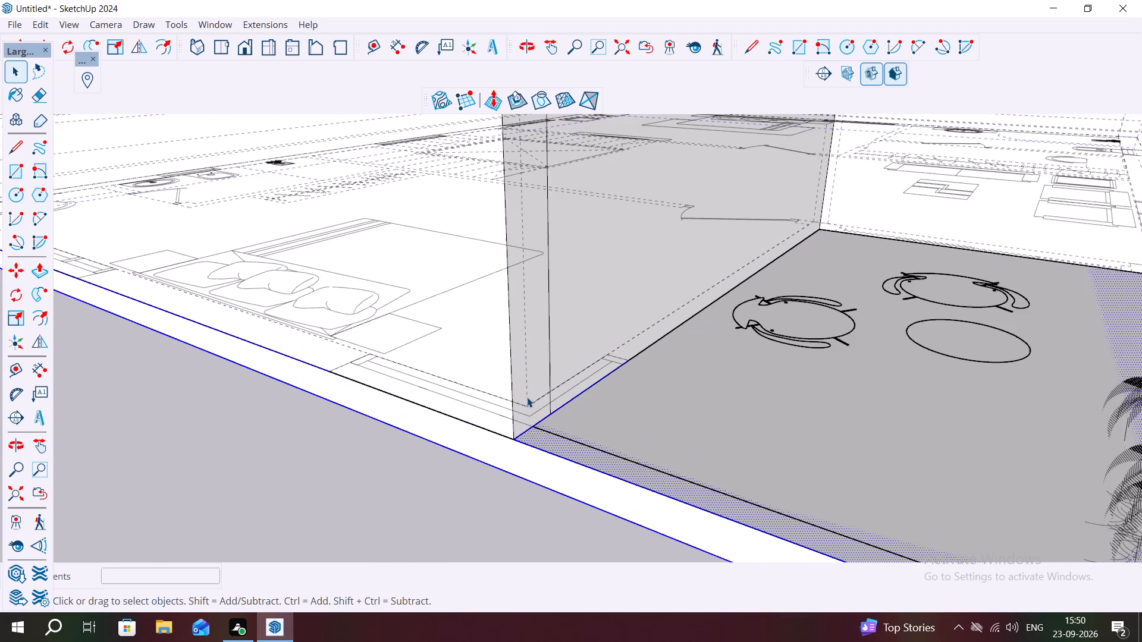
scroll(527, 397, "up", 9)
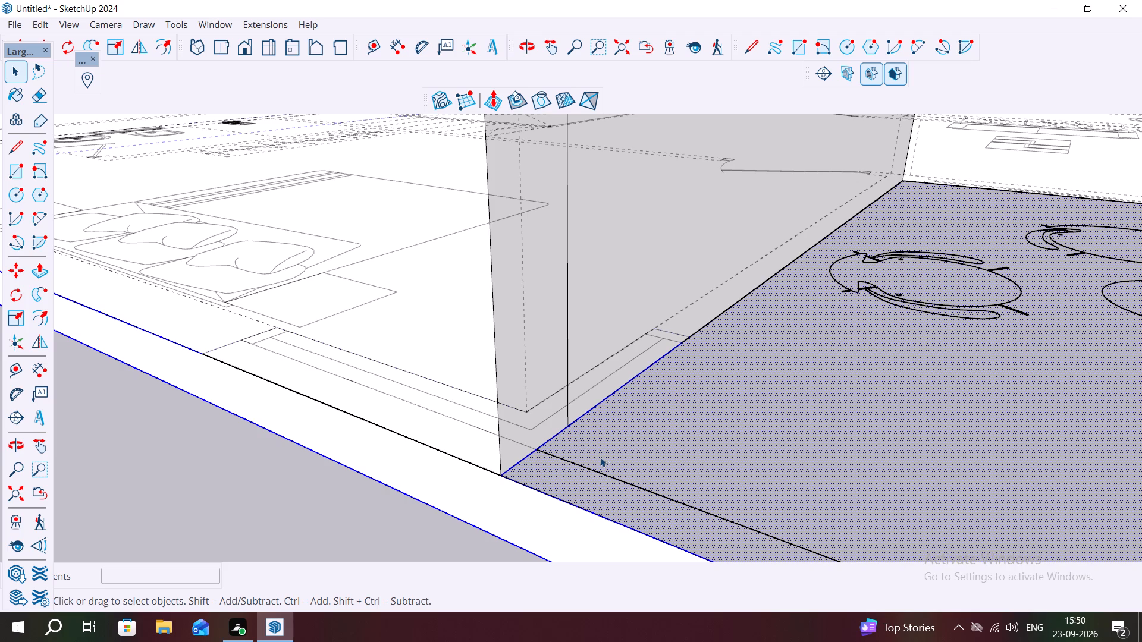
triple_click(598, 458)
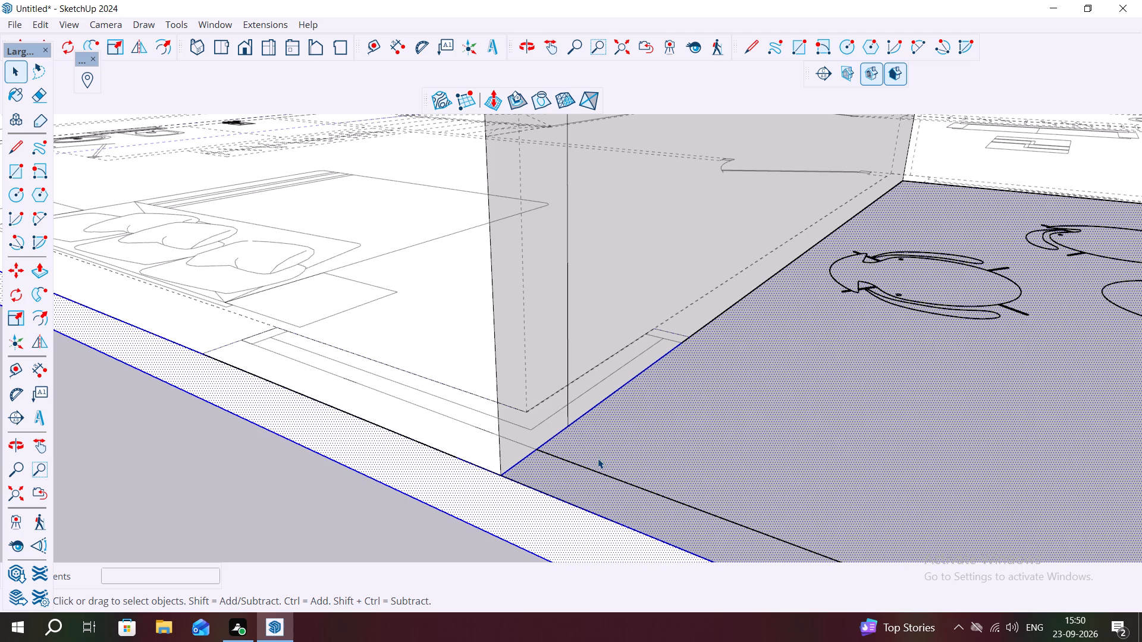
right_click(598, 452)
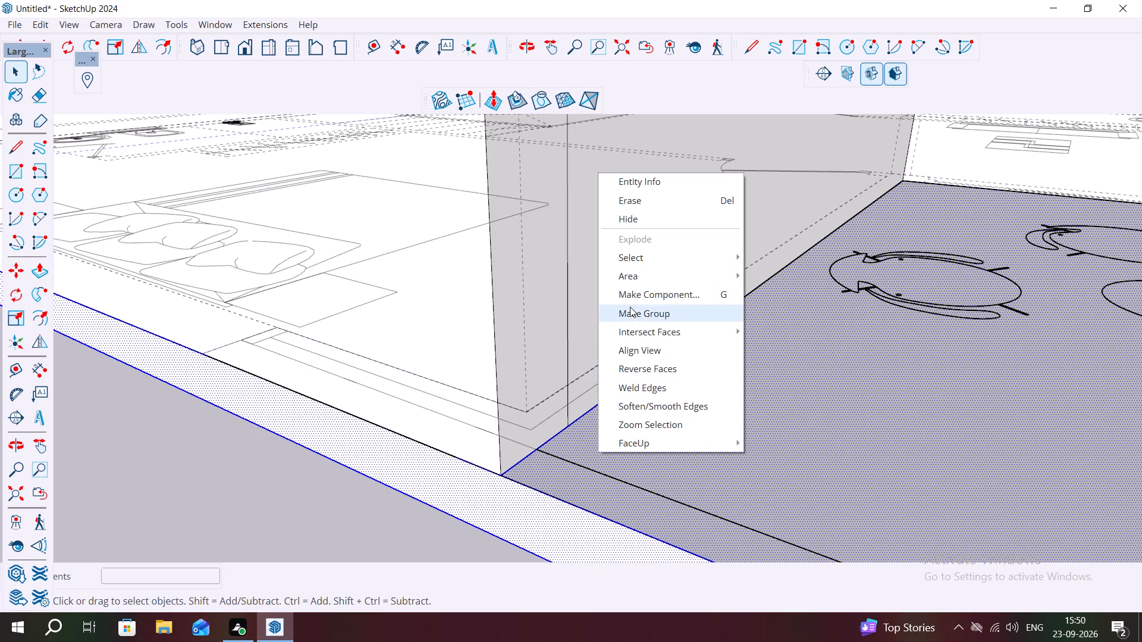
left_click(663, 215)
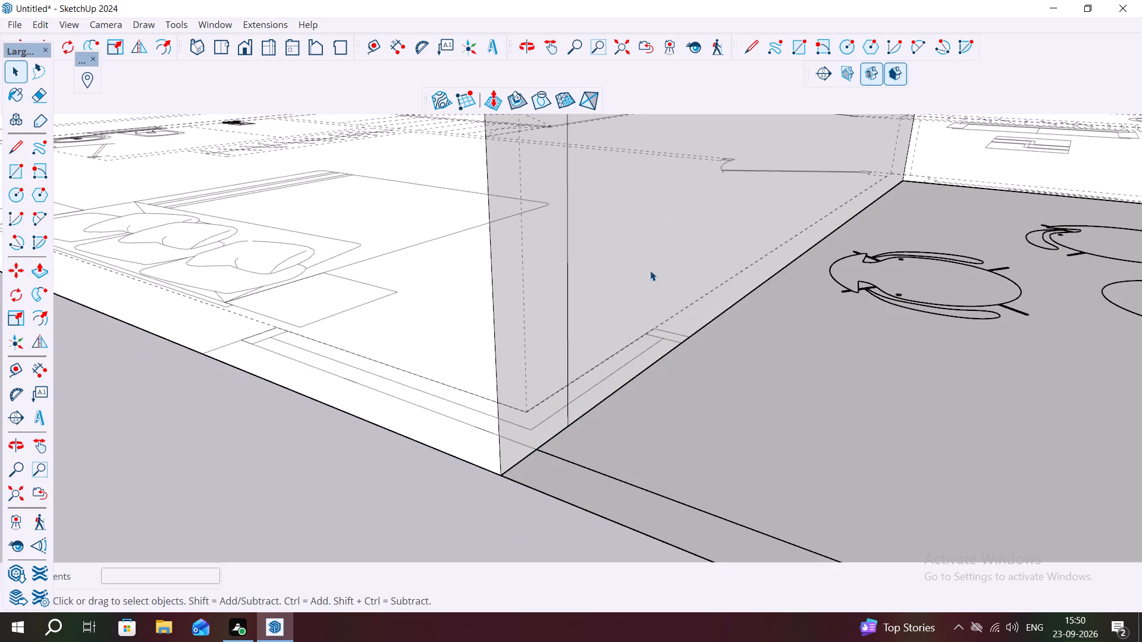
Open the wall group, hide the face covering the balcony floor with its bounding edges, and close the group.
middle_click_drag(614, 395, 663, 328)
scroll(640, 387, "down", 3)
middle_click_drag(638, 401, 637, 451)
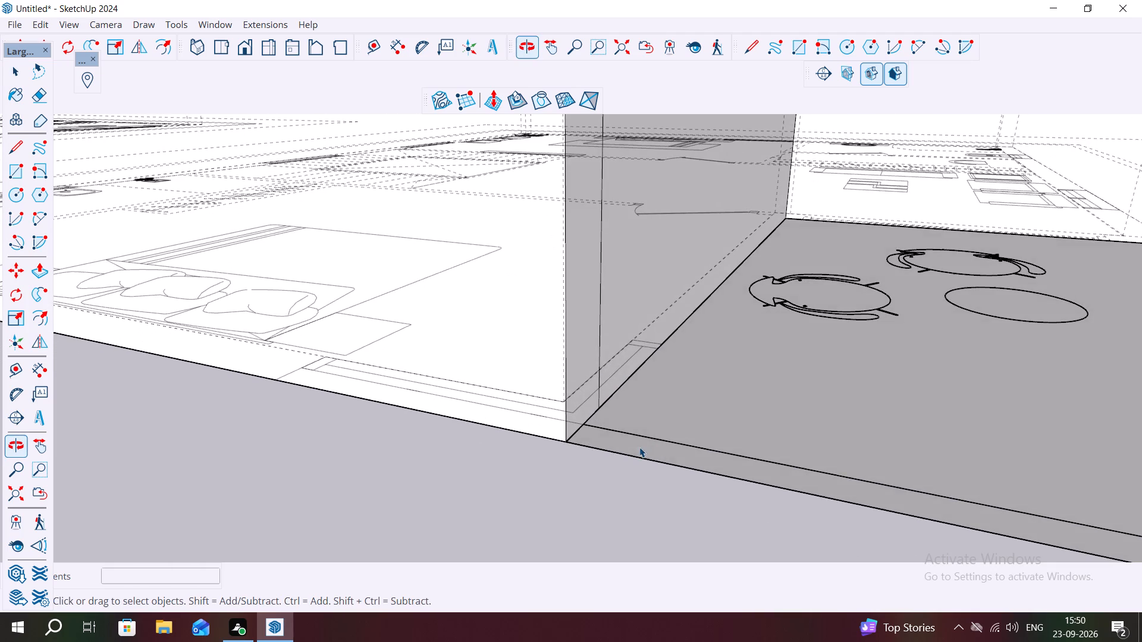
double_click(644, 439)
middle_click_drag(635, 439, 620, 469)
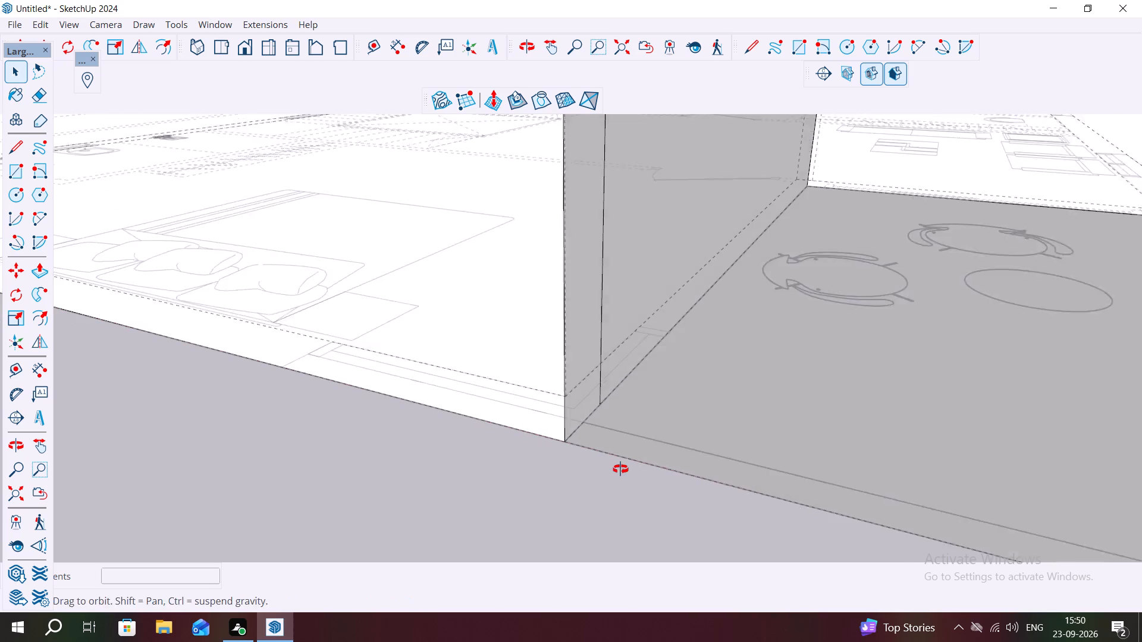
middle_click_drag(620, 469, 607, 486)
double_click(645, 418)
right_click(645, 418)
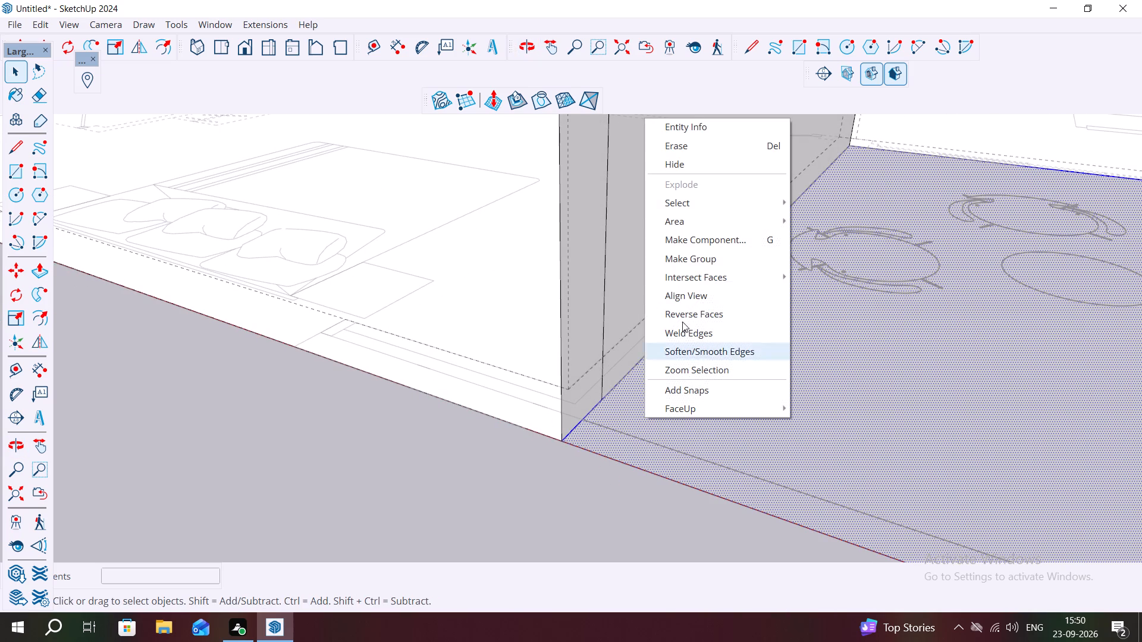
left_click(724, 163)
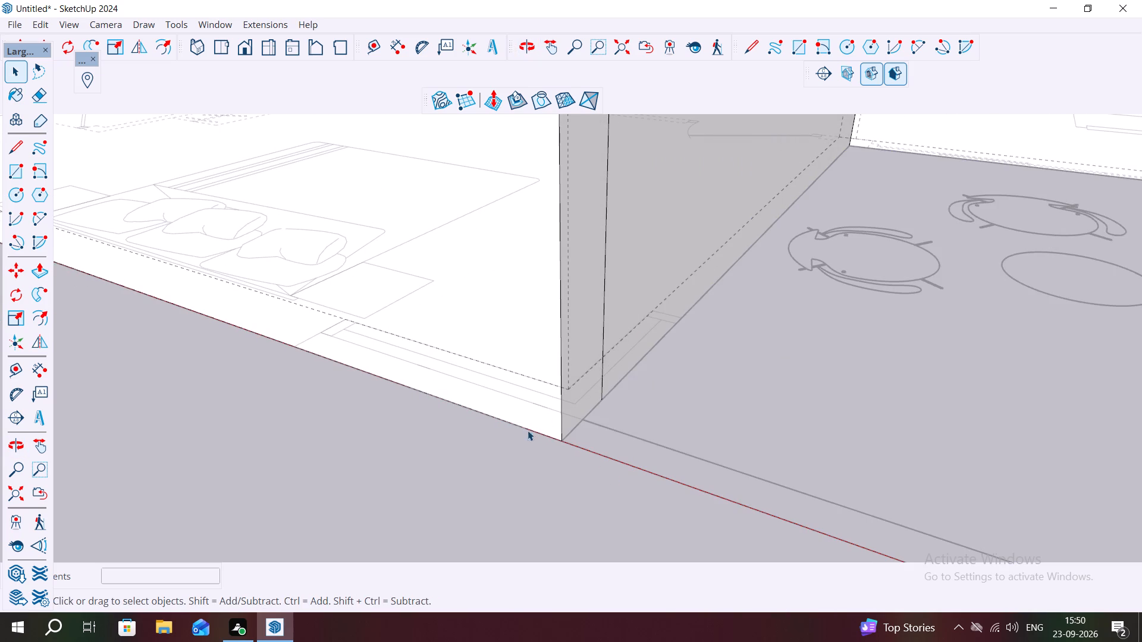
scroll(528, 430, "up", 3)
left_click(415, 474)
key("space")
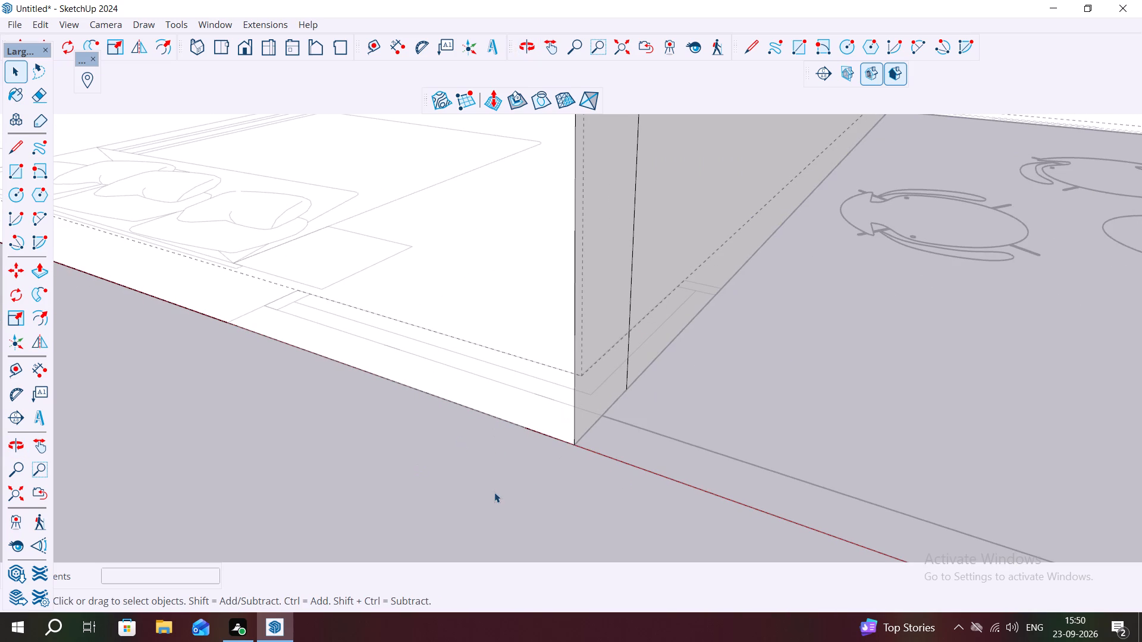
scroll(504, 478, "down", 16)
scroll(719, 441, "down", 4)
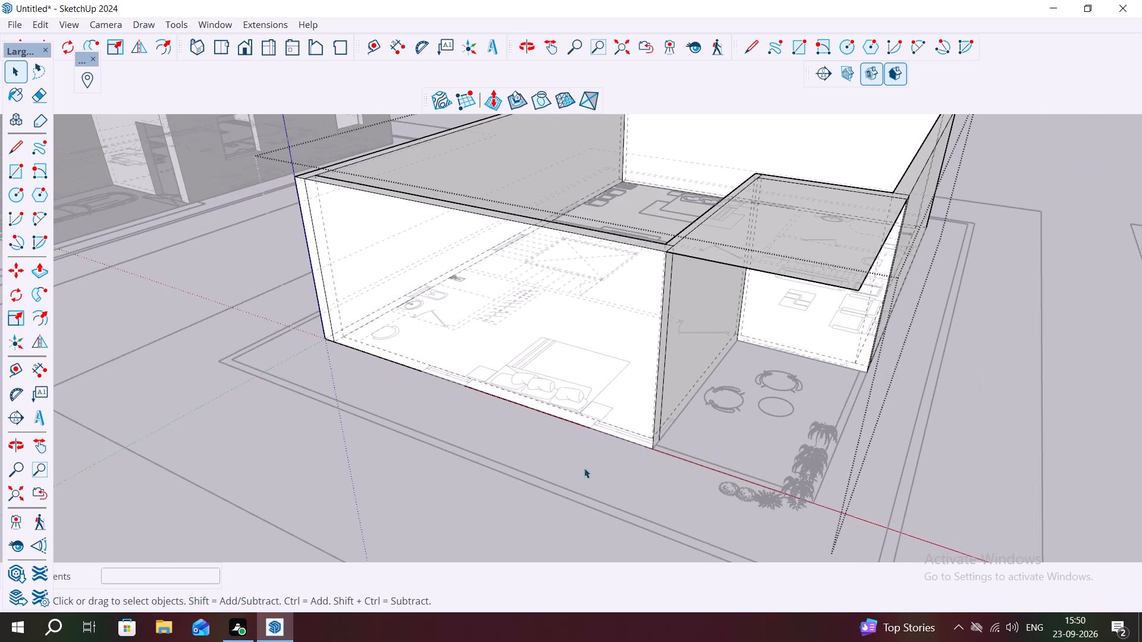
left_click(506, 480)
Trace lines at the corner window's wall base: 9" across the wall, 2' along the inner face, 2' 9" along the balcony-side outer edge.
scroll(594, 402, "up", 10)
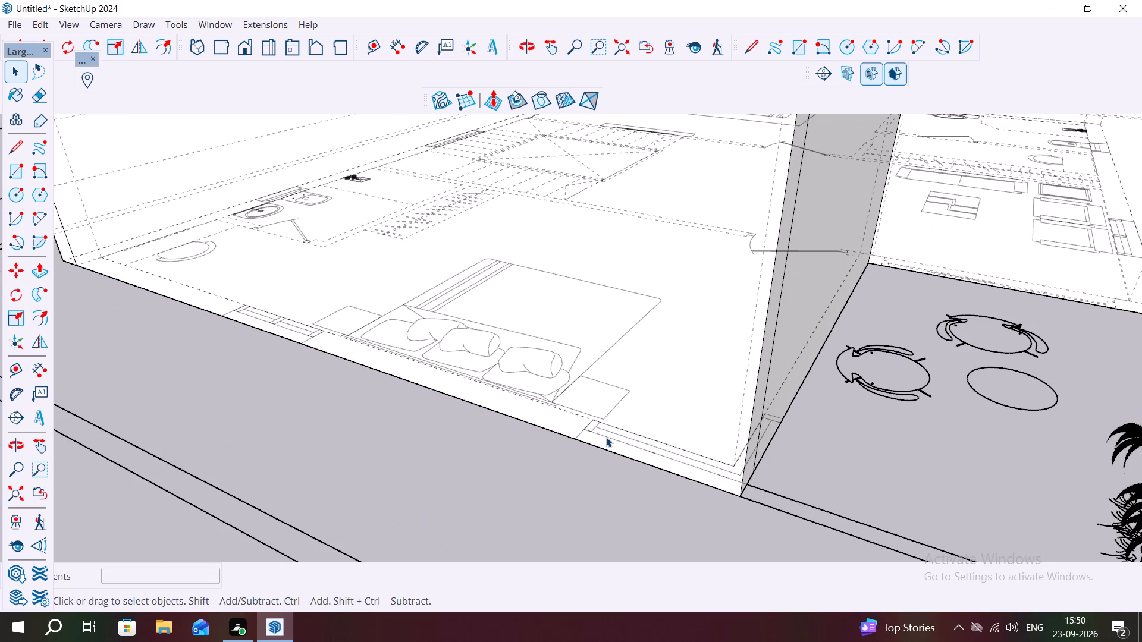
key("r")
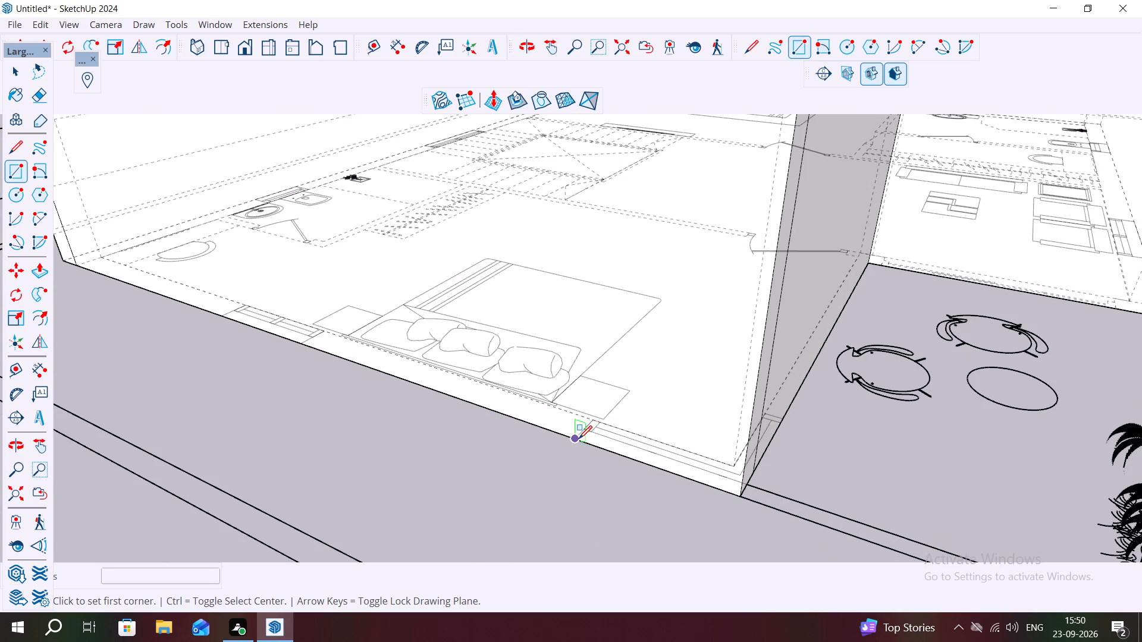
key("Escape")
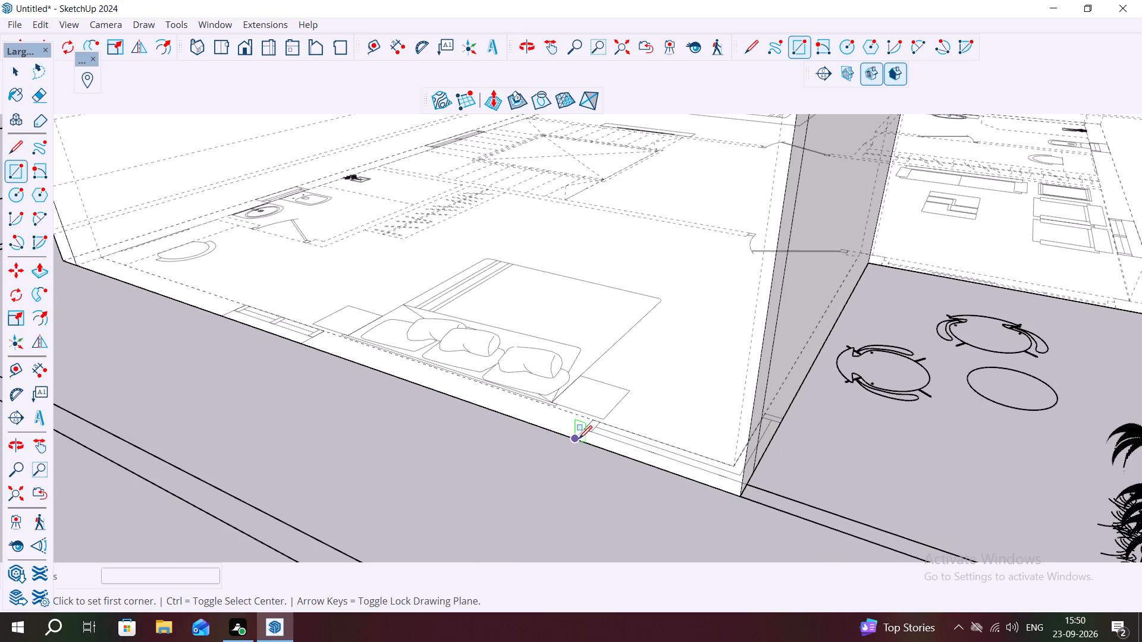
key("l")
left_click(578, 436)
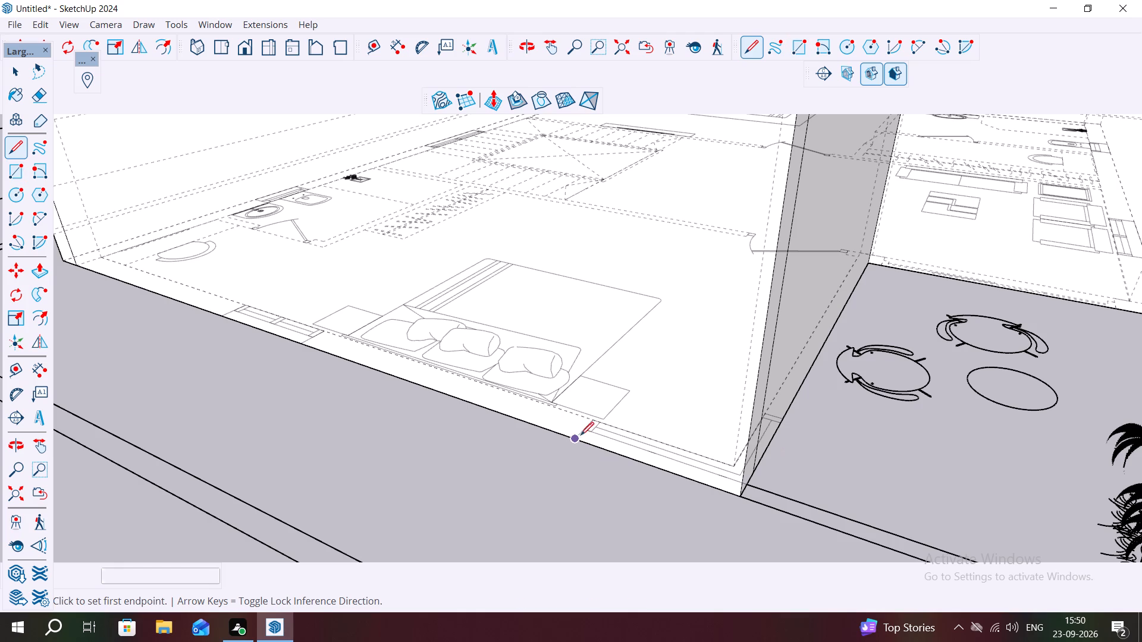
left_click(594, 418)
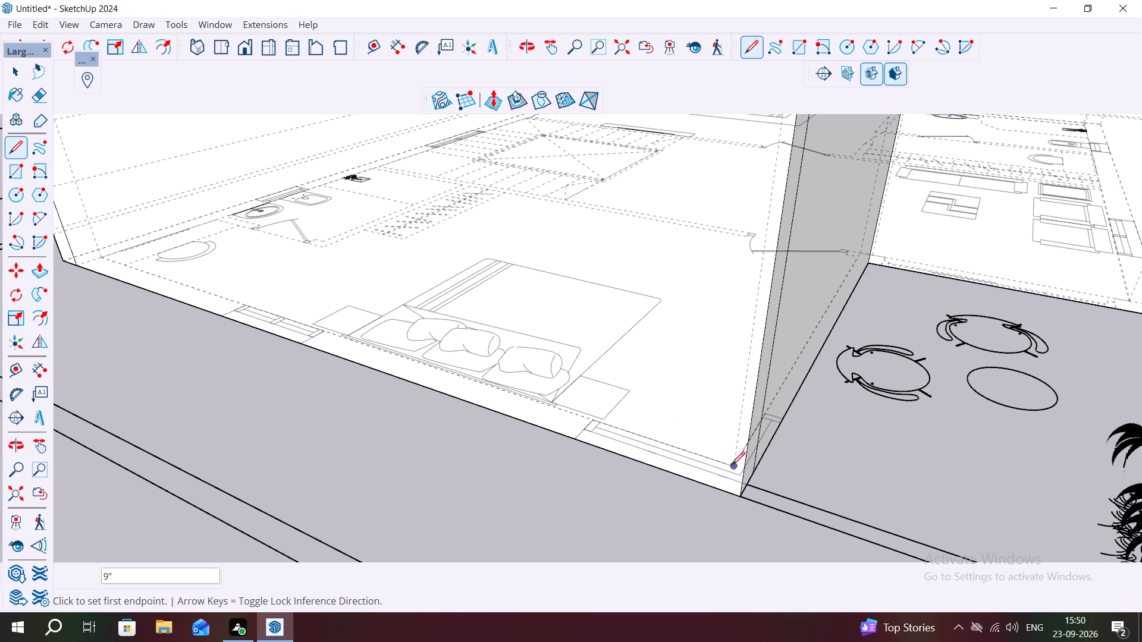
left_click(733, 466)
scroll(767, 412, "up", 3)
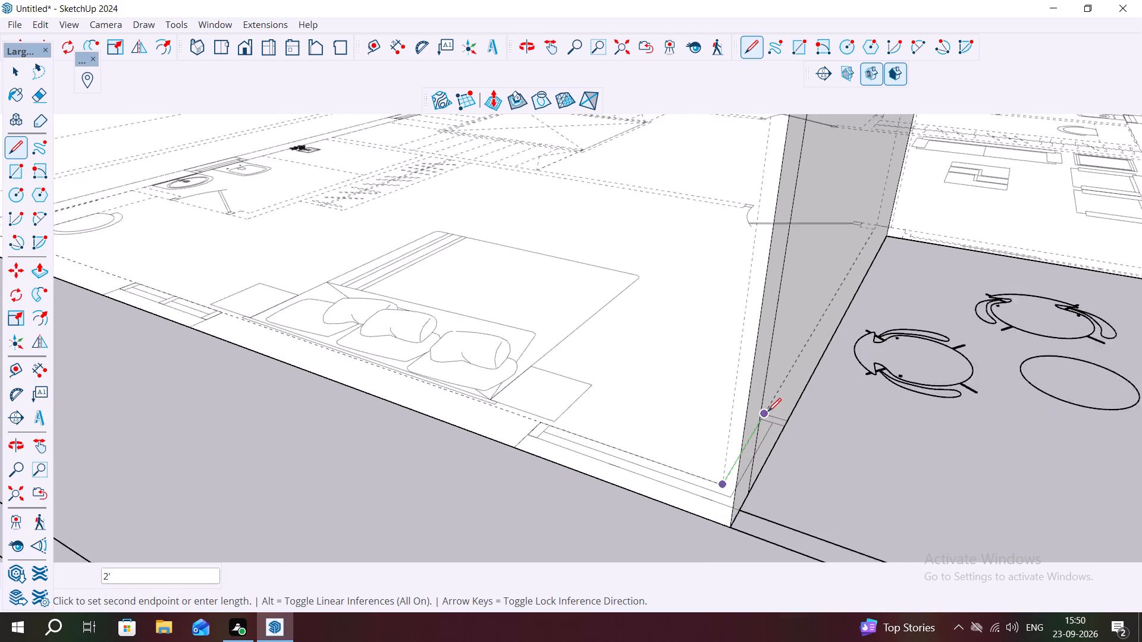
scroll(768, 411, "up", 14)
left_click(761, 413)
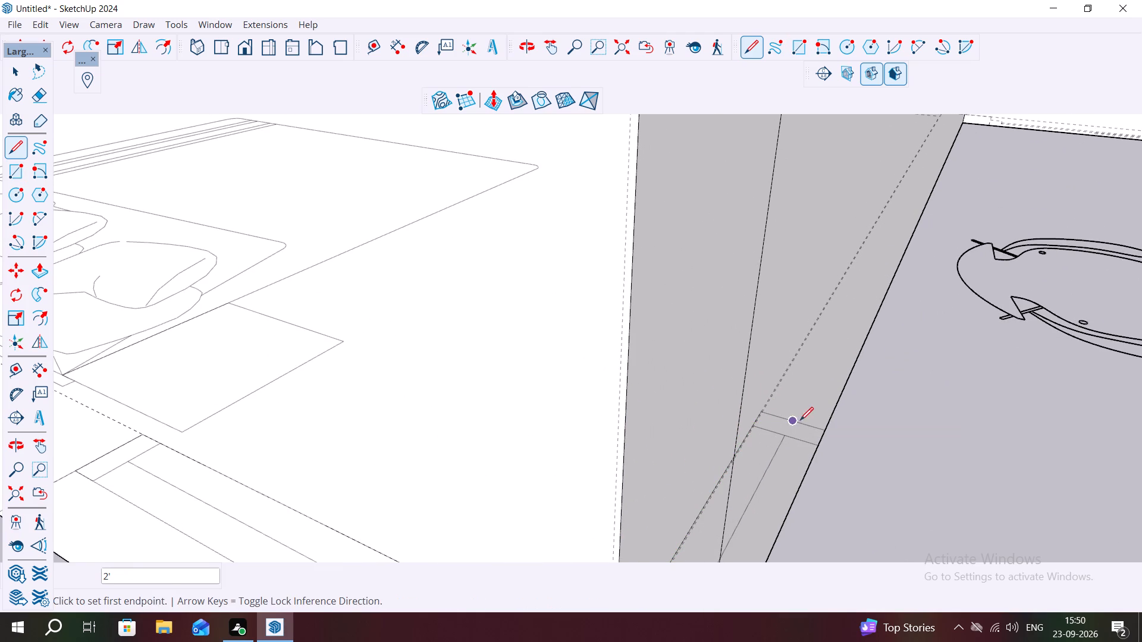
left_click(822, 434)
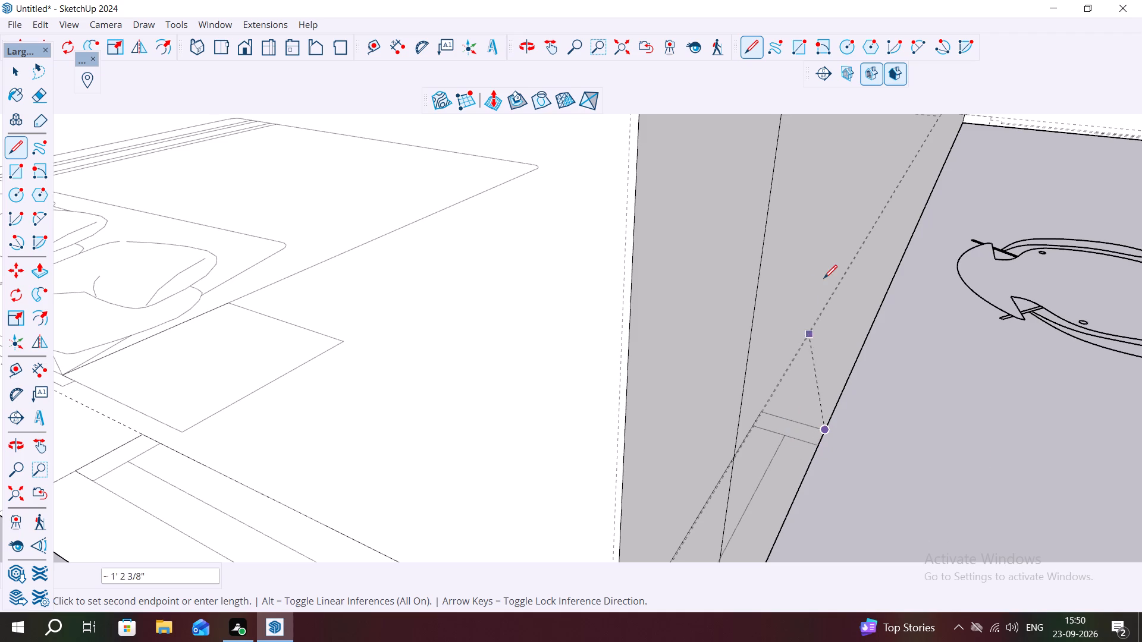
scroll(863, 331, "down", 6)
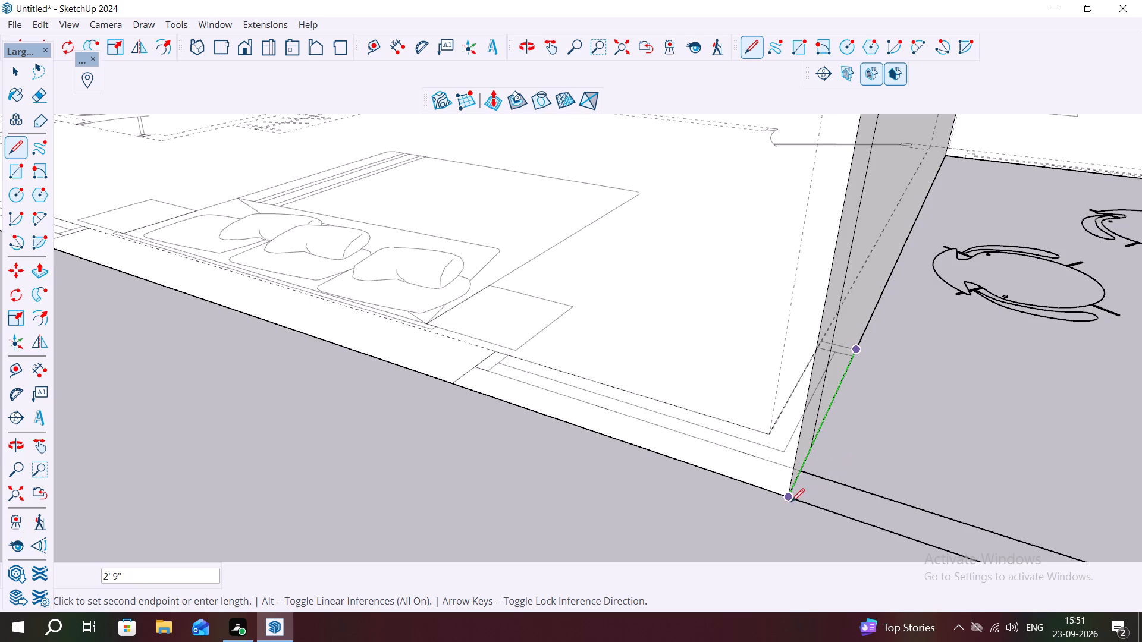
left_click(789, 498)
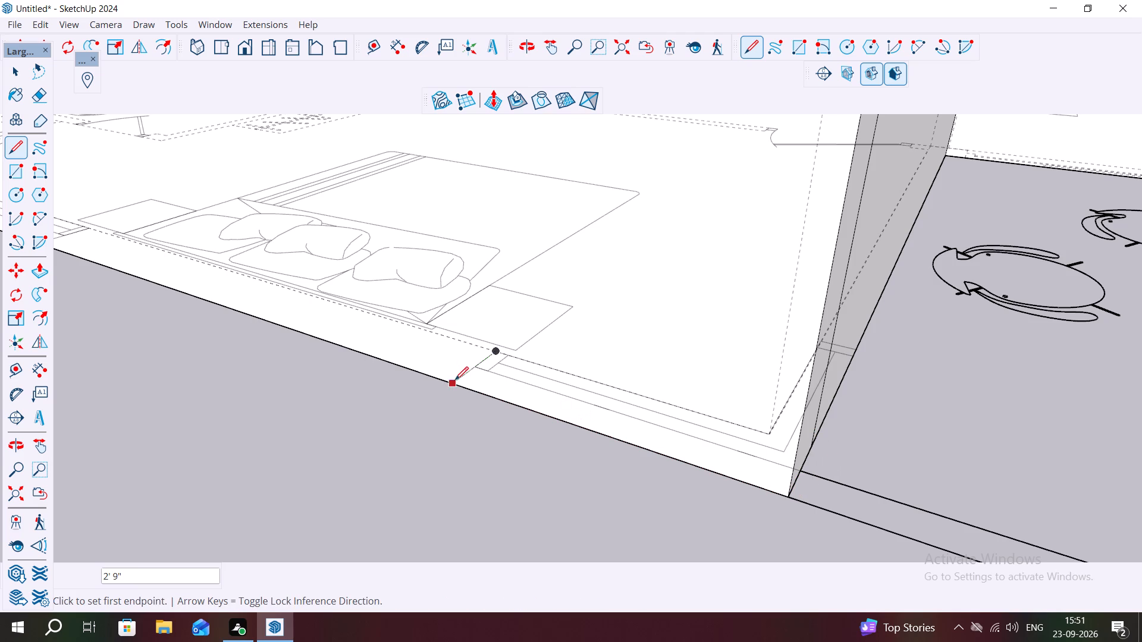
left_click(455, 382)
key("Escape")
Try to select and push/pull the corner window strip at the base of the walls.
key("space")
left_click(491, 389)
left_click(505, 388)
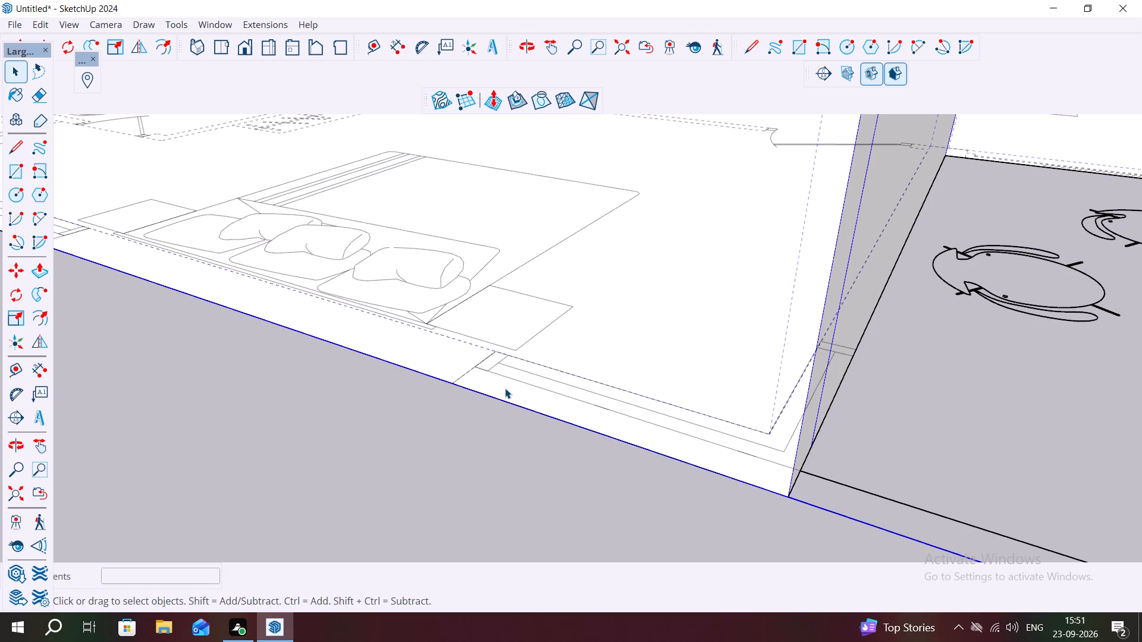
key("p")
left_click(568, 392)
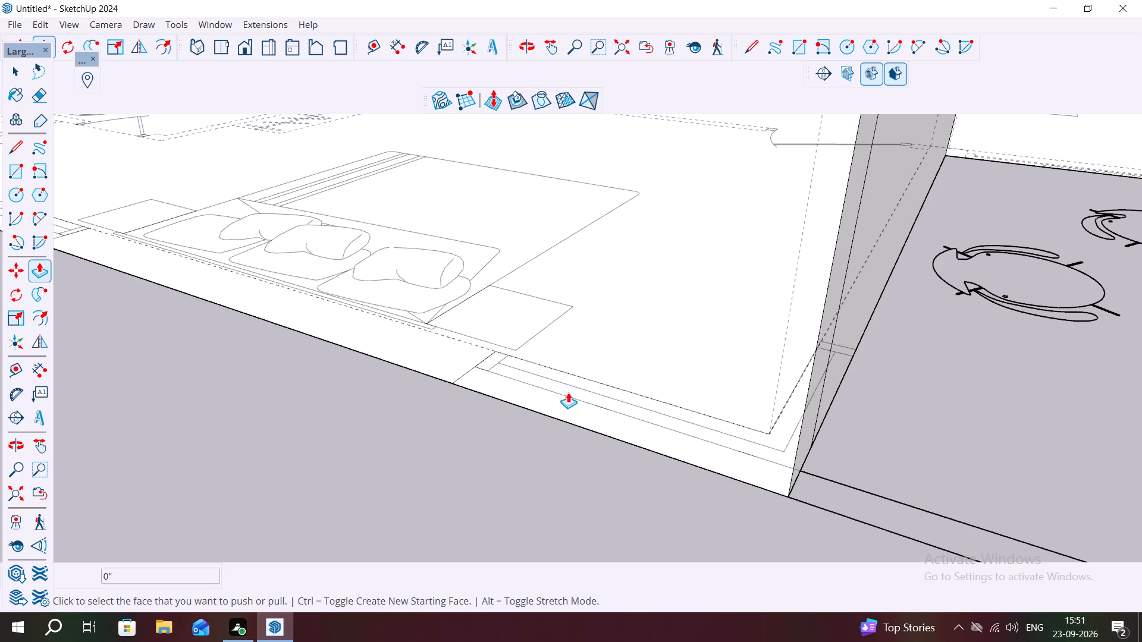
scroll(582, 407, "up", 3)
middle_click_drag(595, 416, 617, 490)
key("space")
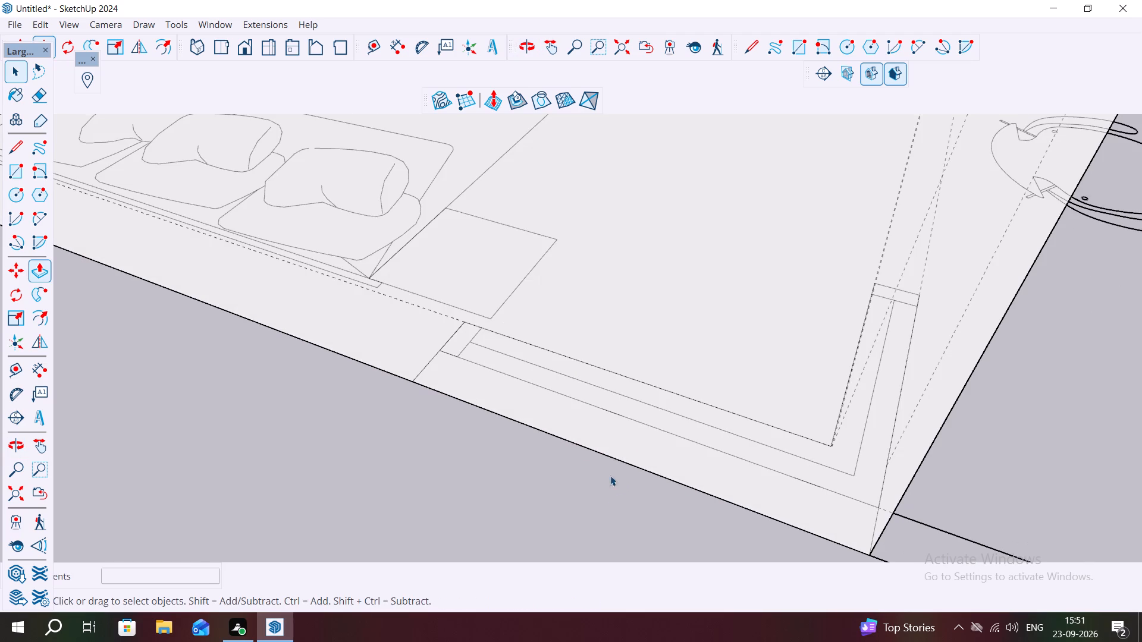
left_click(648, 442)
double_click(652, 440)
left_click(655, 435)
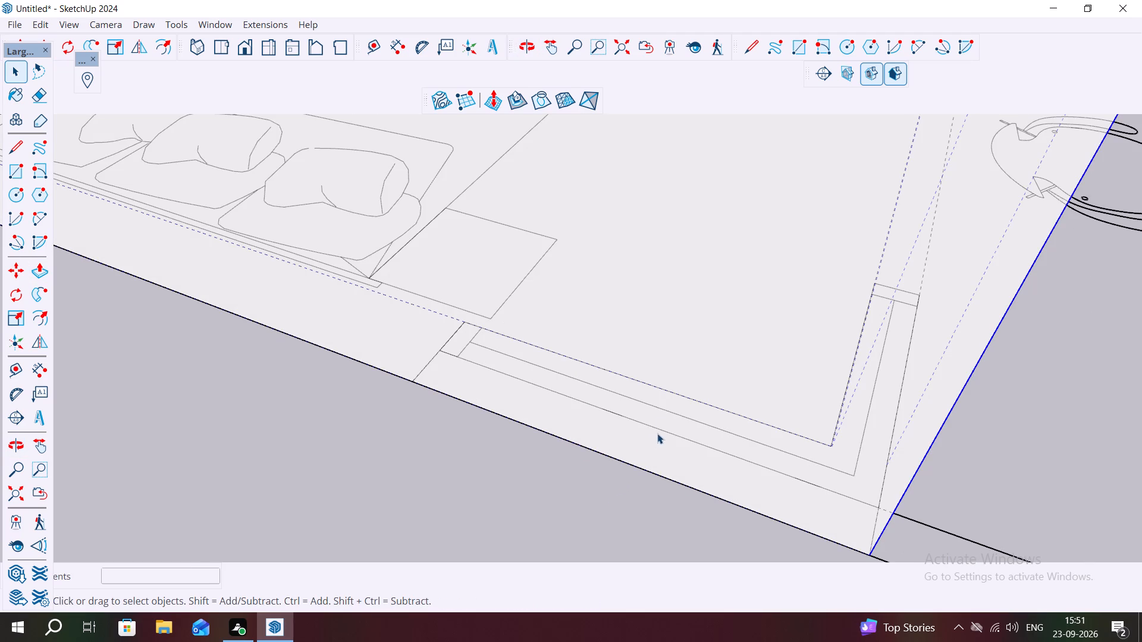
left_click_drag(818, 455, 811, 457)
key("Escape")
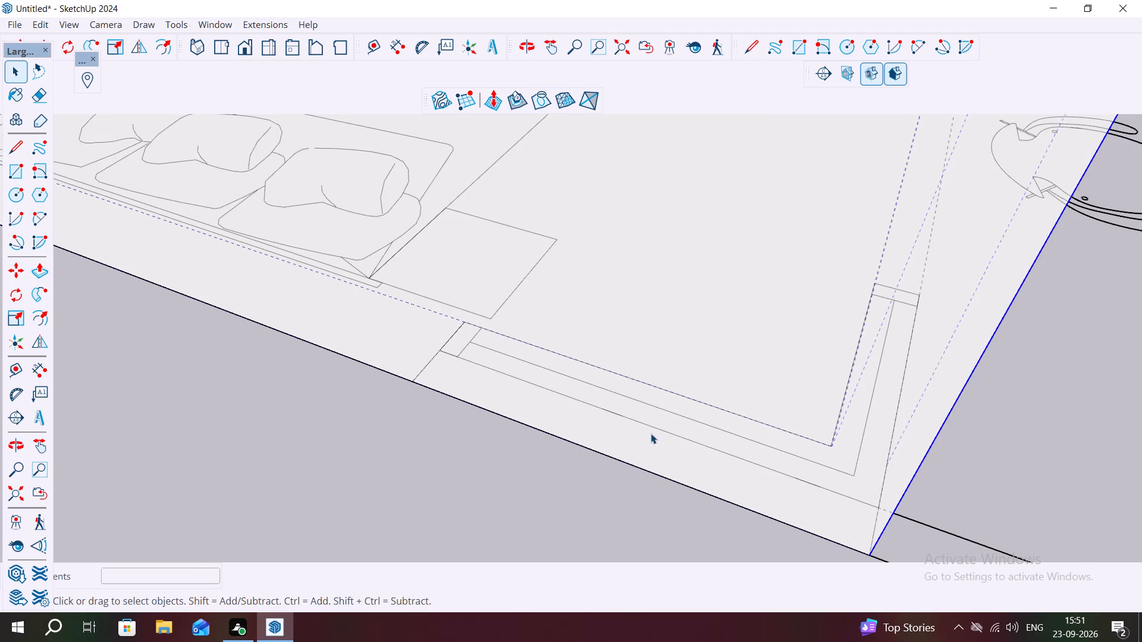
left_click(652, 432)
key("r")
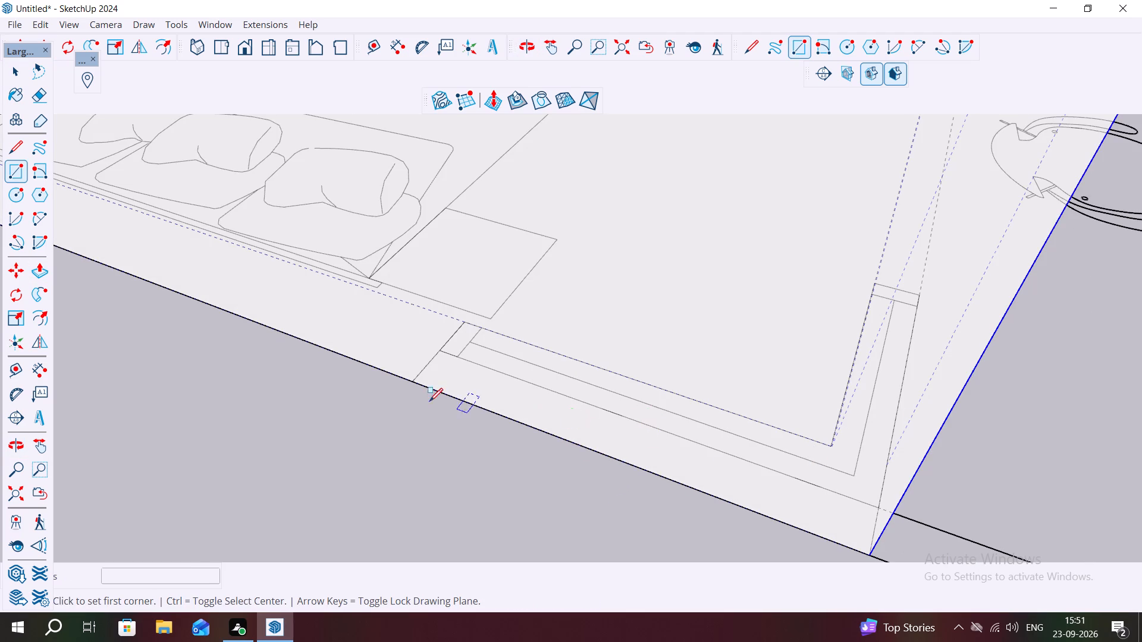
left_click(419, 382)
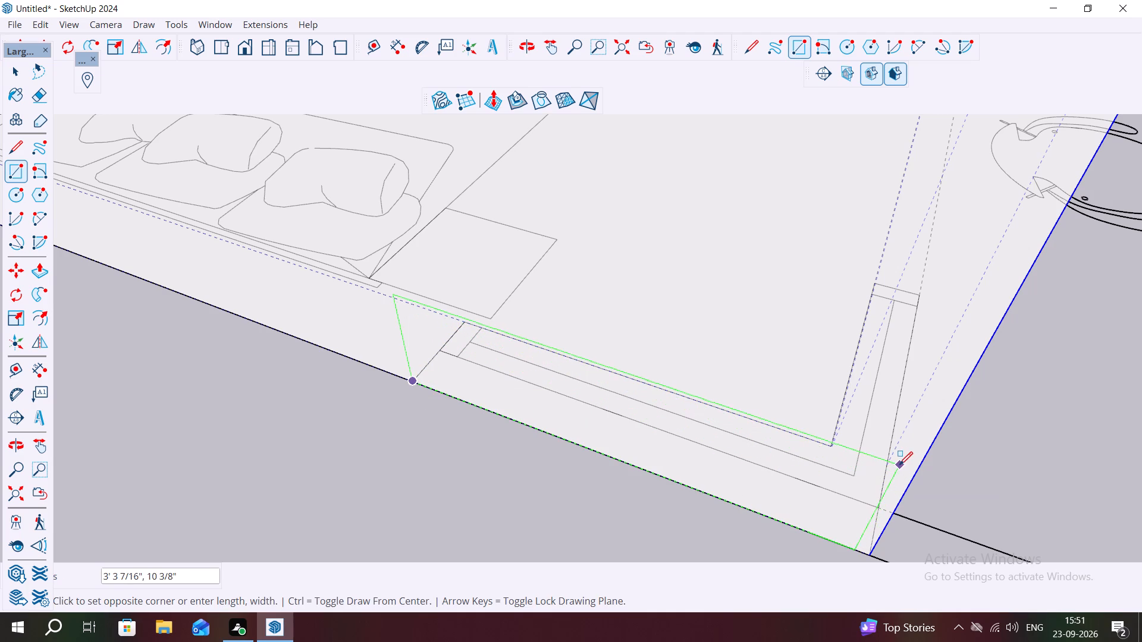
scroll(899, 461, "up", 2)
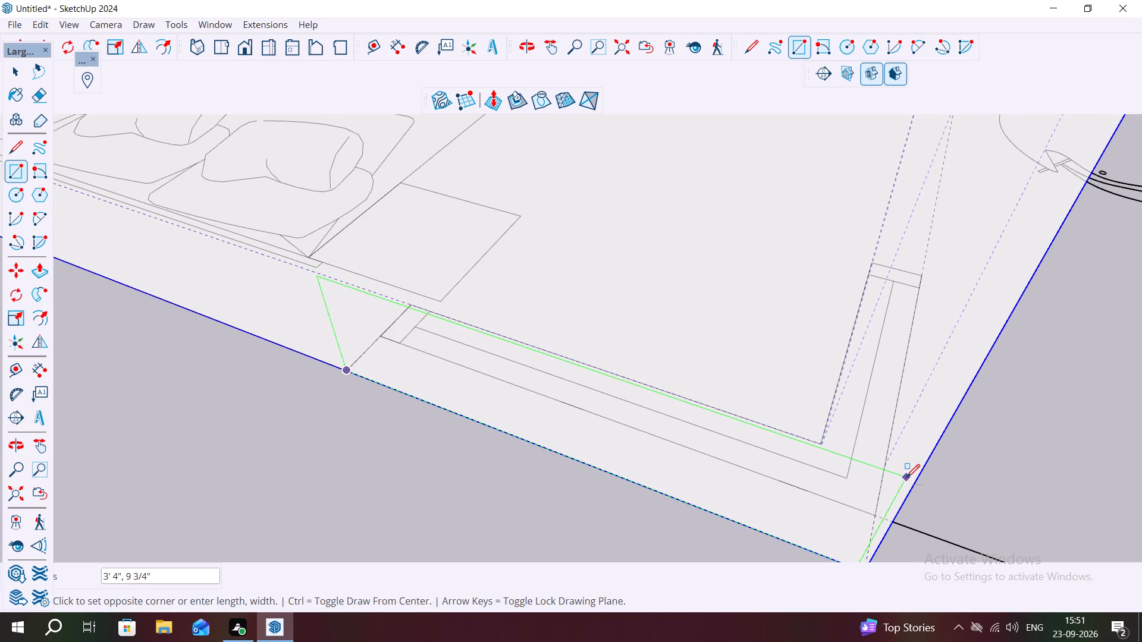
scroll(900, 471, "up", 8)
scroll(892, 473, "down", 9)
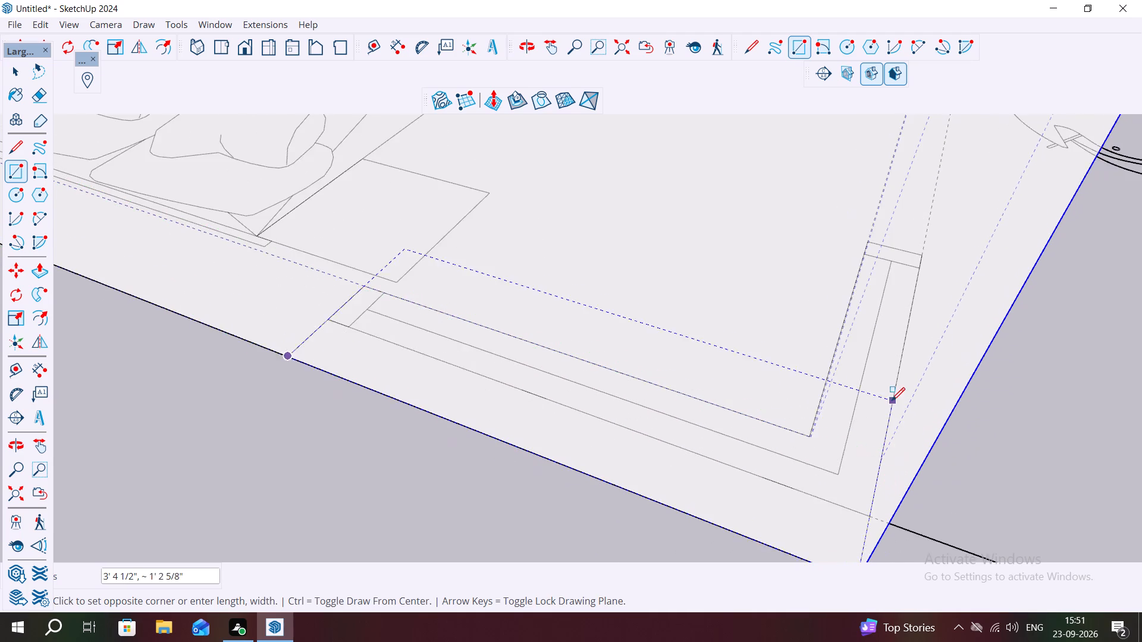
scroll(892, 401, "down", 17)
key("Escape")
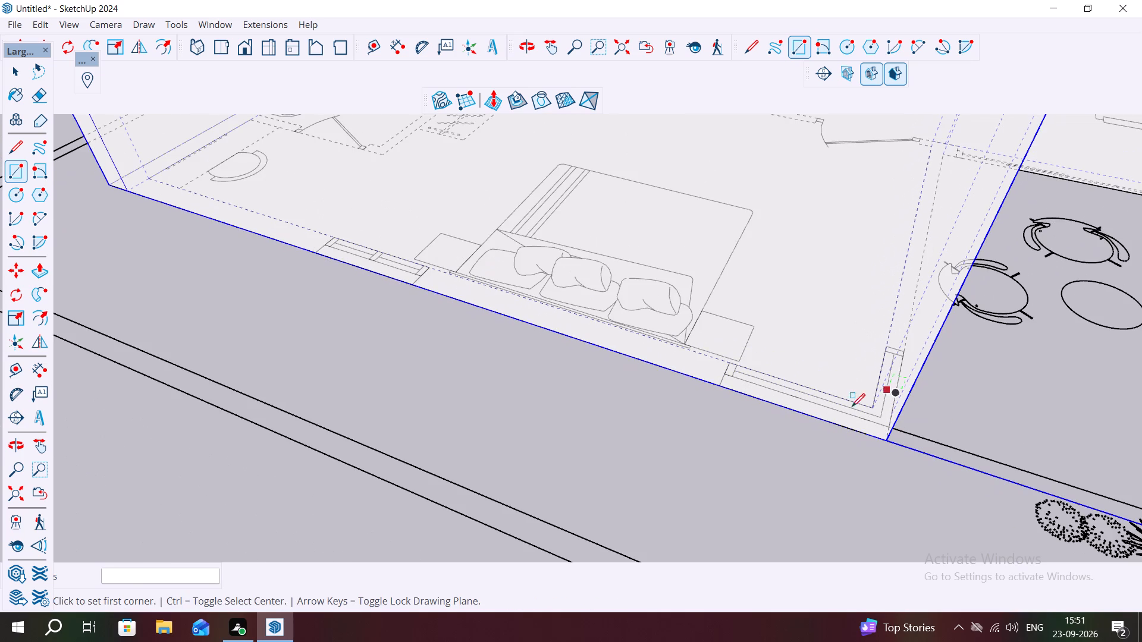
Trace the corner window outline with lines: 3' 4 1/2" along the outer wall edge, 4 1/2" across the strip end, 3' along the inner edge.
key("l")
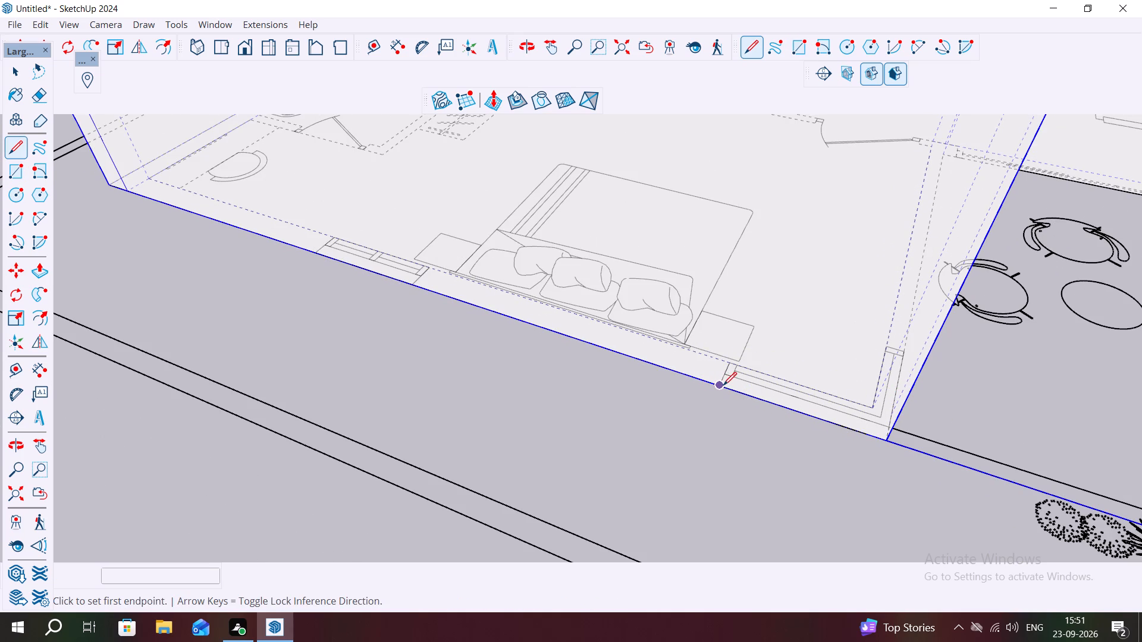
left_click(723, 385)
left_click(887, 438)
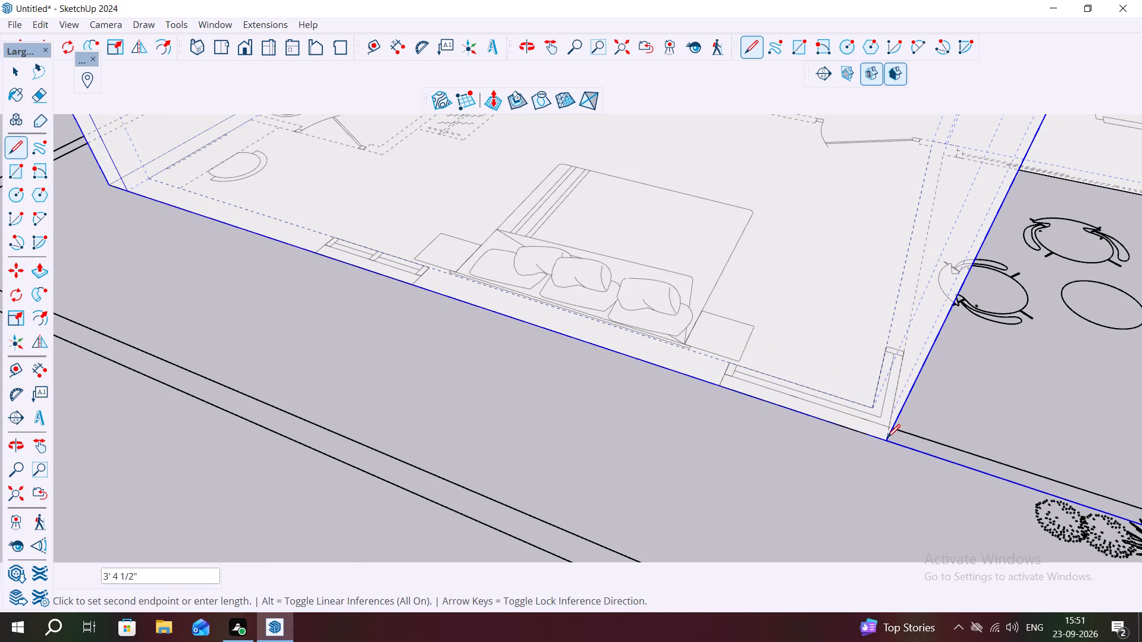
left_click(905, 351)
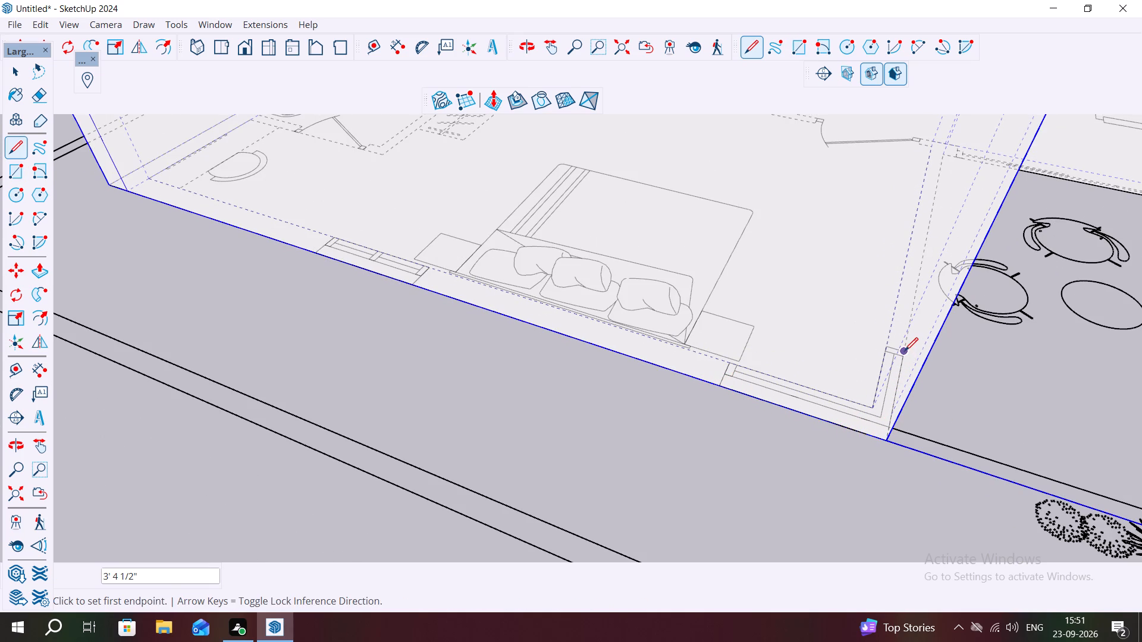
left_click(889, 347)
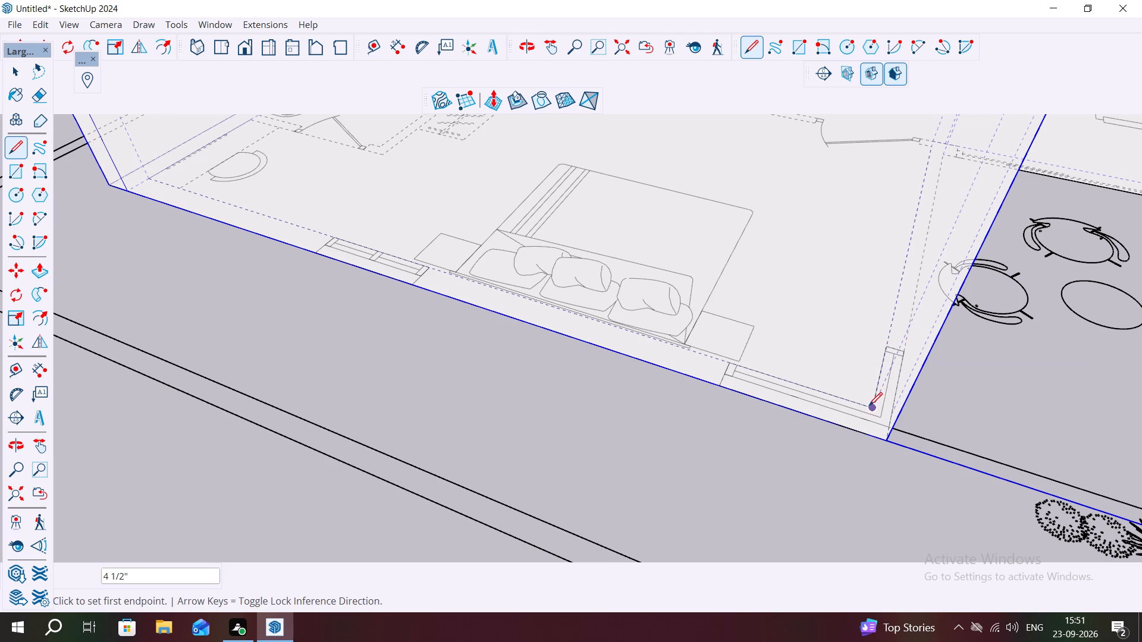
left_click(873, 404)
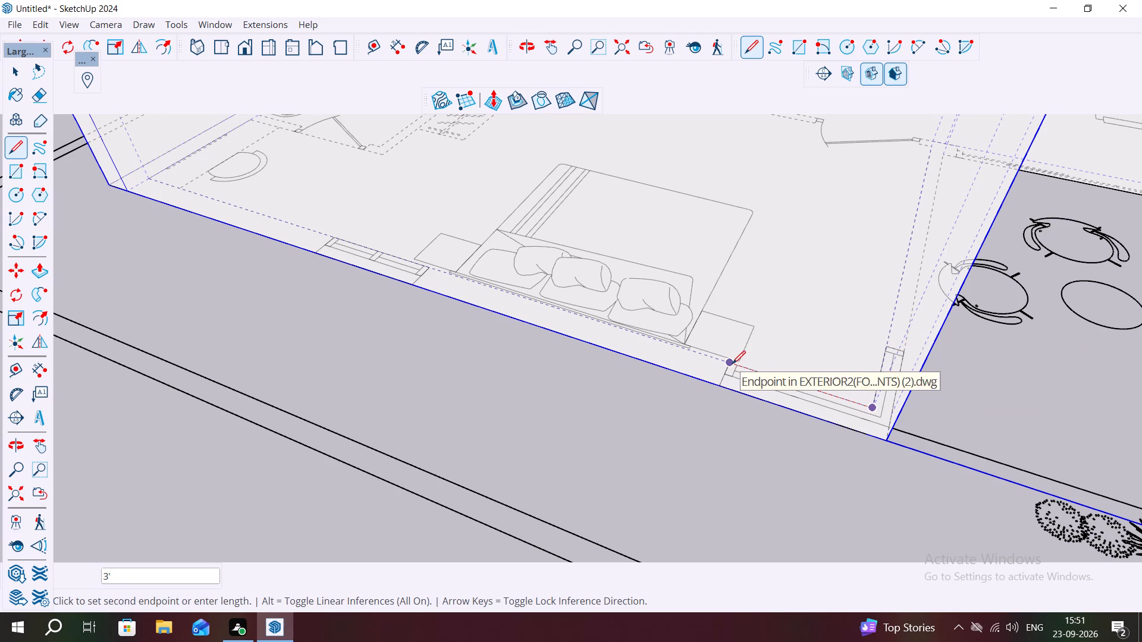
left_click(732, 363)
left_click(721, 383)
key("Escape")
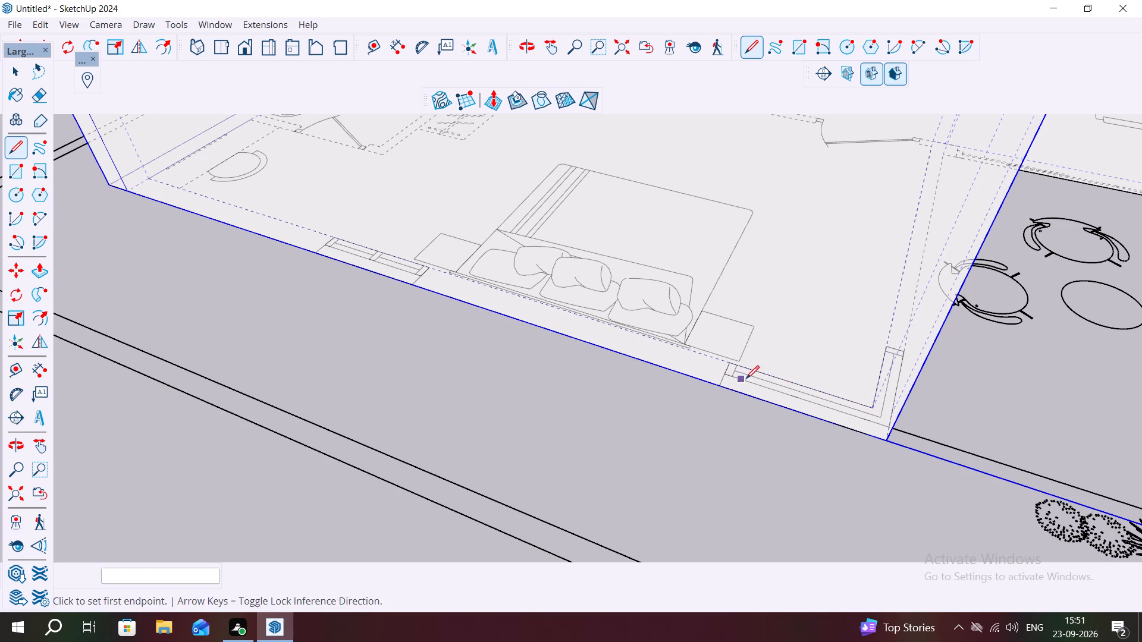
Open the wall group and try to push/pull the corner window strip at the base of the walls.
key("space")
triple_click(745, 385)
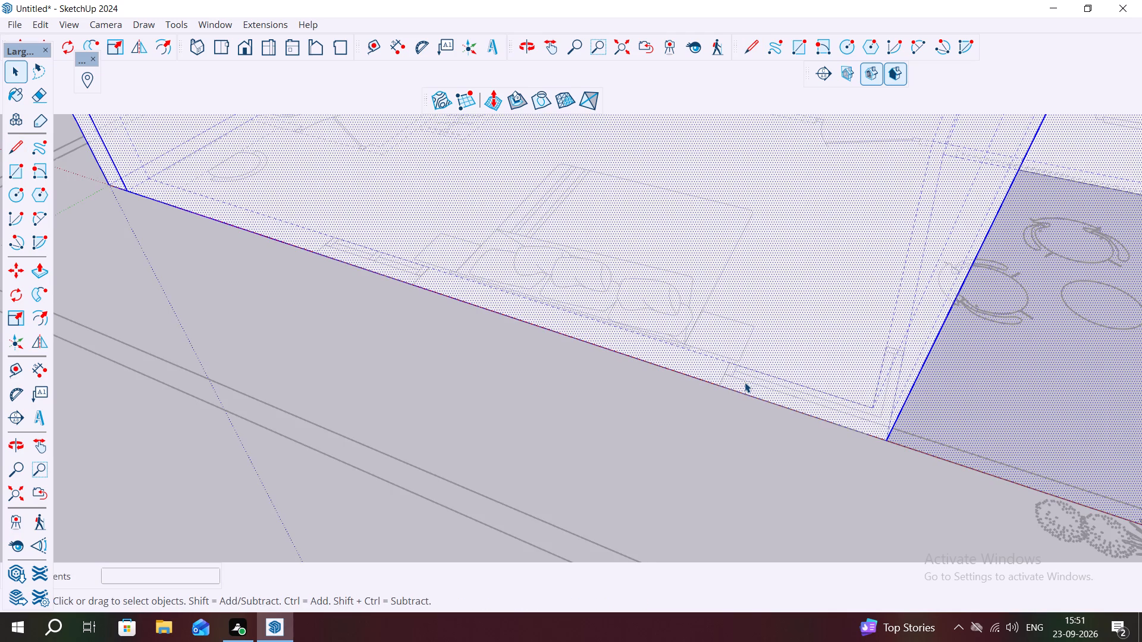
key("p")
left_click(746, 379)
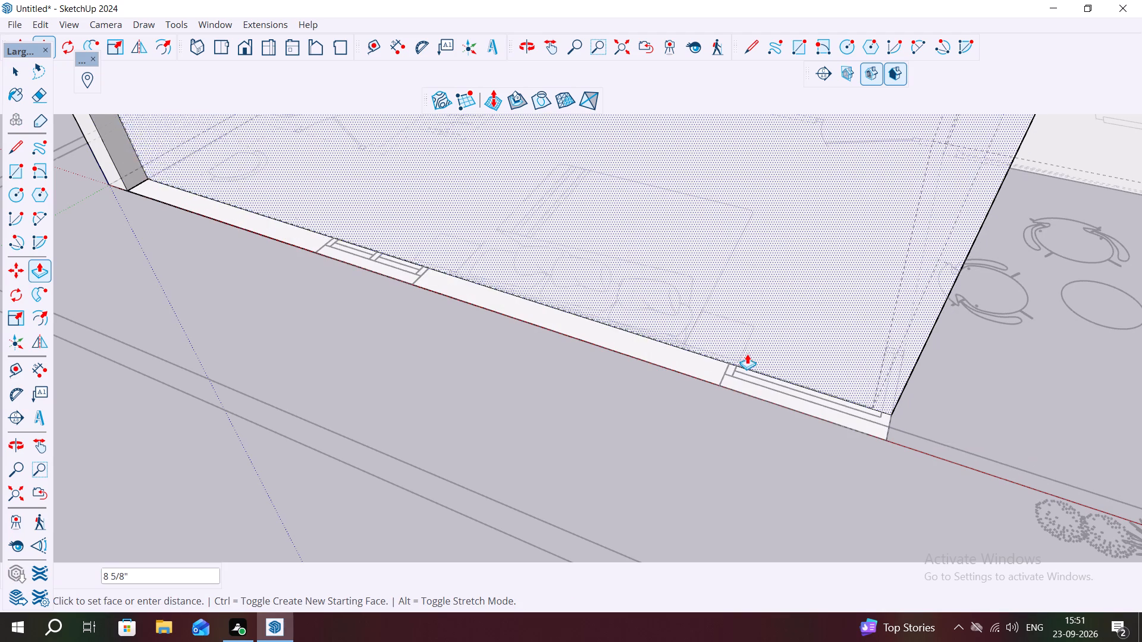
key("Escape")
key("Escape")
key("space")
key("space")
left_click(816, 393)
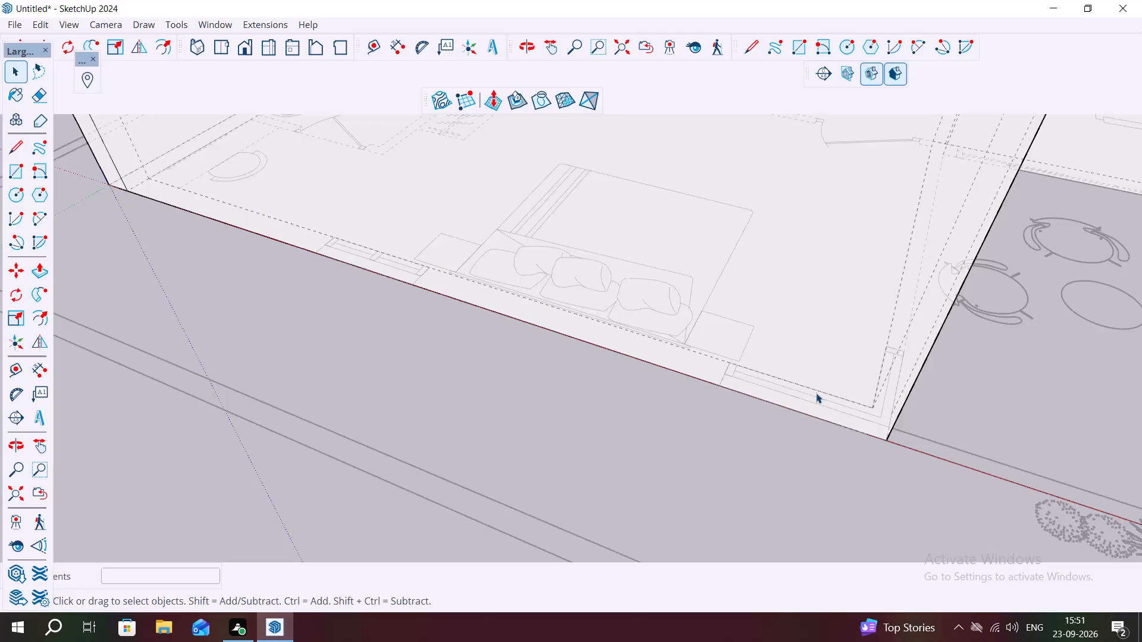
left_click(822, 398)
Inside the wall group, trace the window strip: 9" across the wall, about 2' from the inner corner along the balcony side, and 4 1/2" across its end.
key("l")
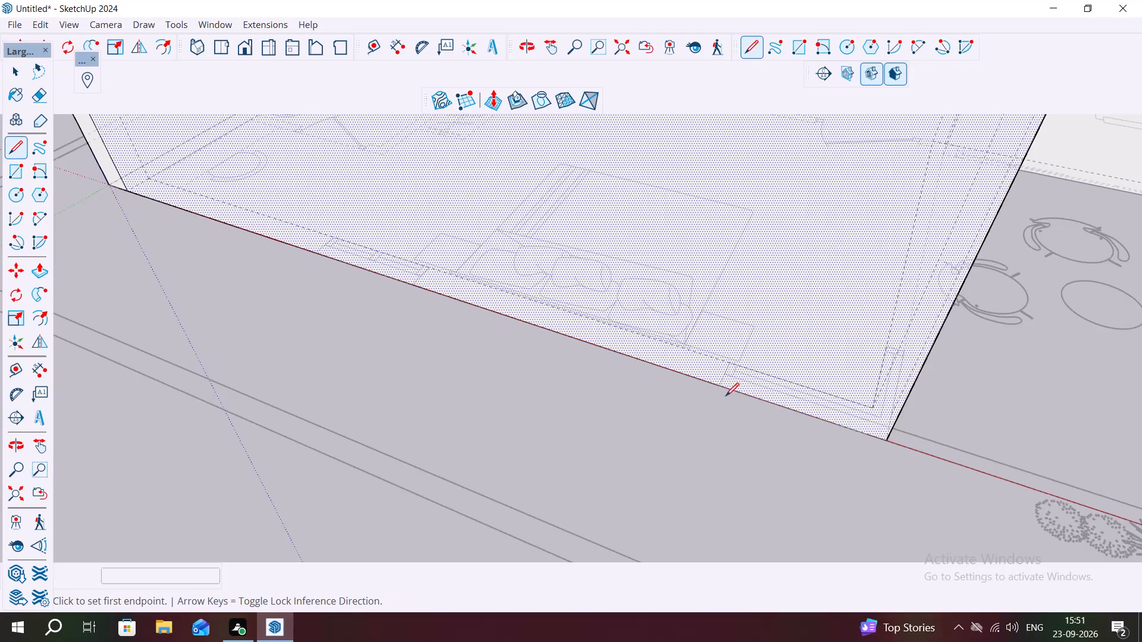
left_click_drag(719, 382, 722, 377)
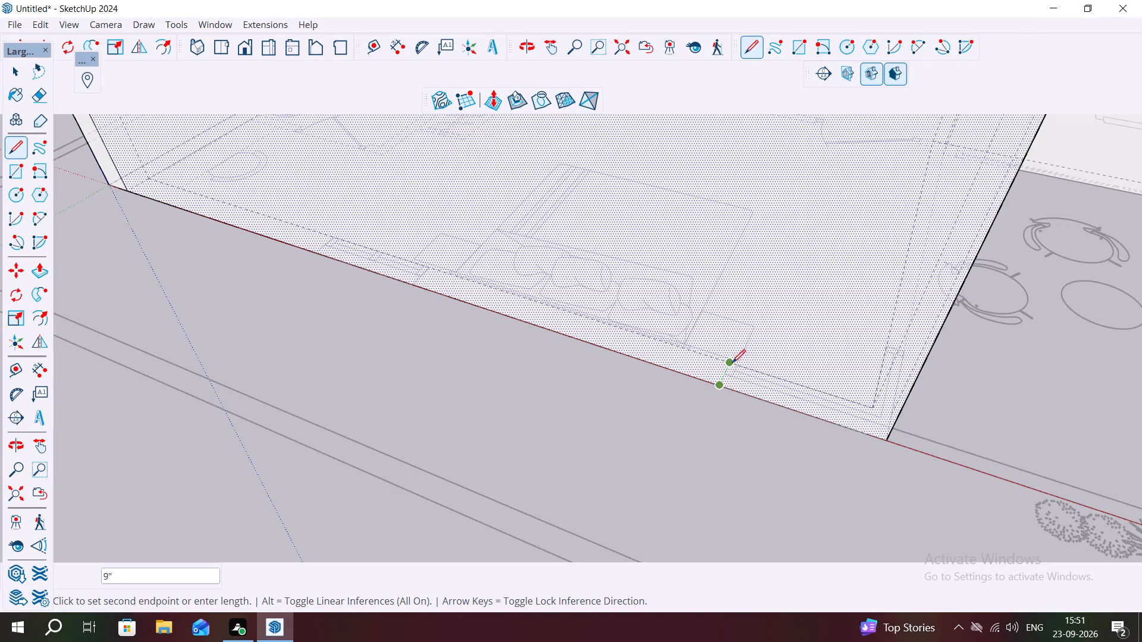
left_click(732, 363)
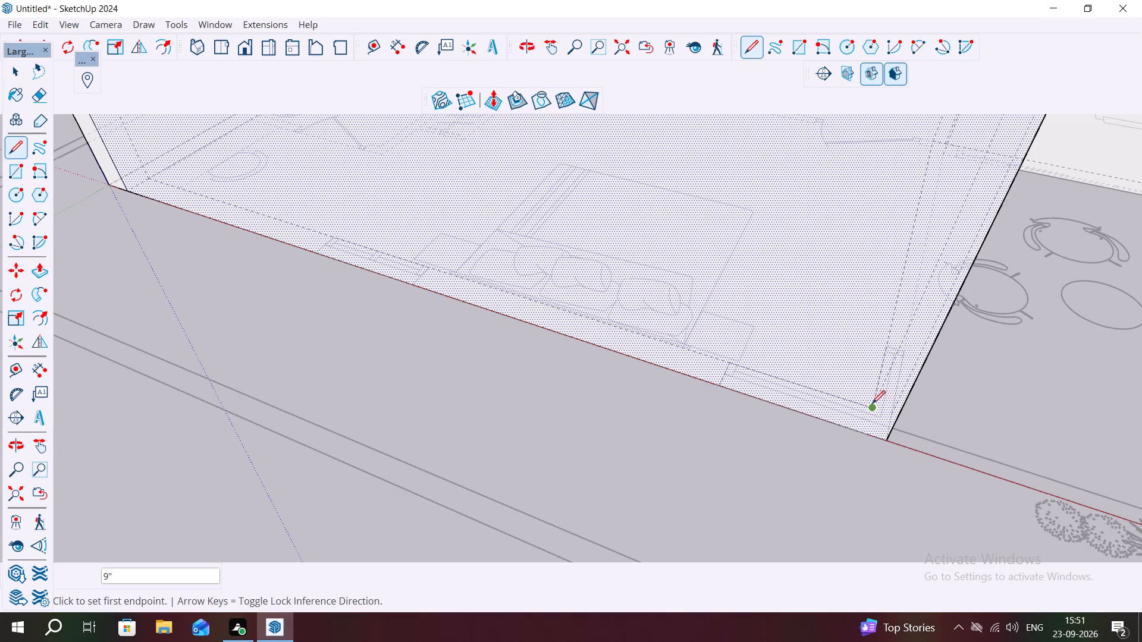
left_click(876, 404)
scroll(886, 346, "up", 8)
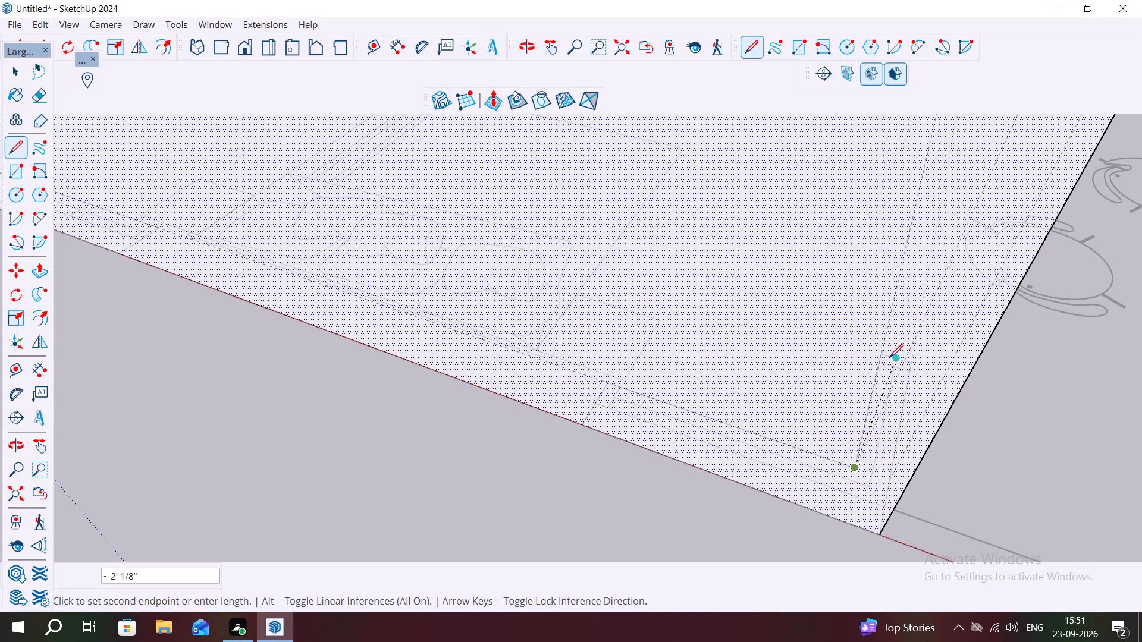
scroll(887, 357, "up", 10)
left_click(878, 351)
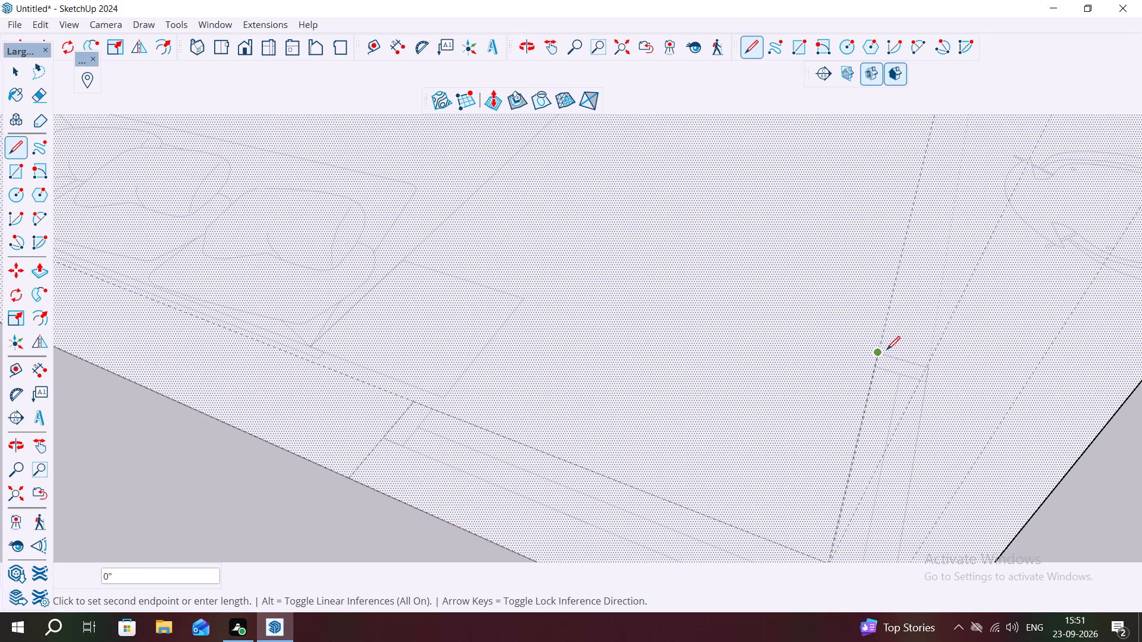
left_click(929, 366)
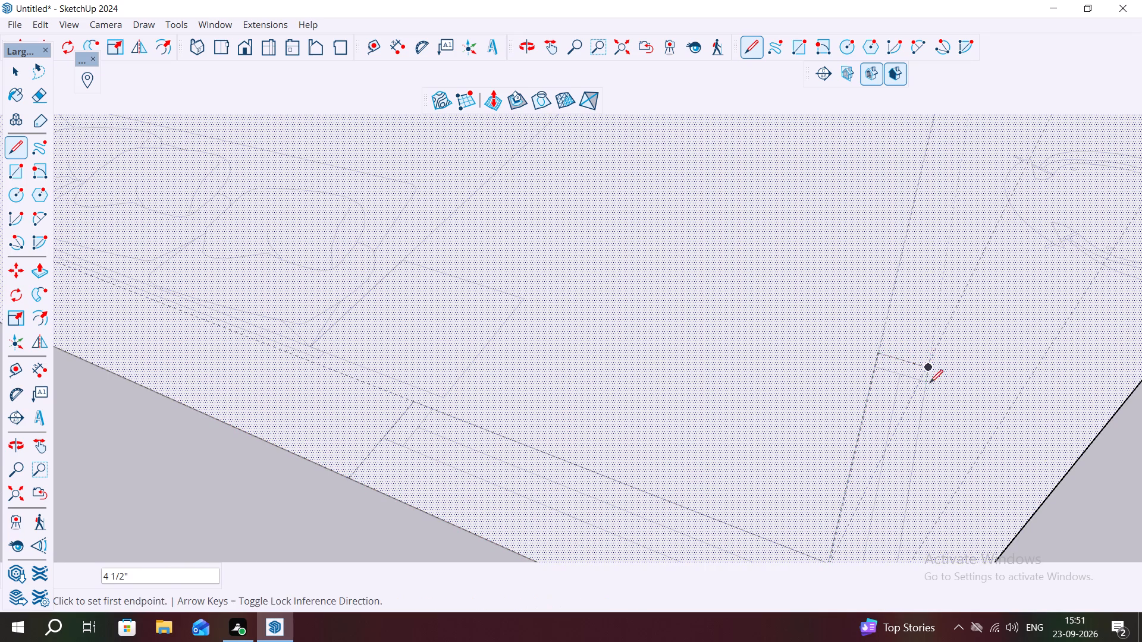
Draw a 3' 4 1/2" line along the wall's outer base edge from the outer corner to the window strip's end.
scroll(928, 379, "down", 6)
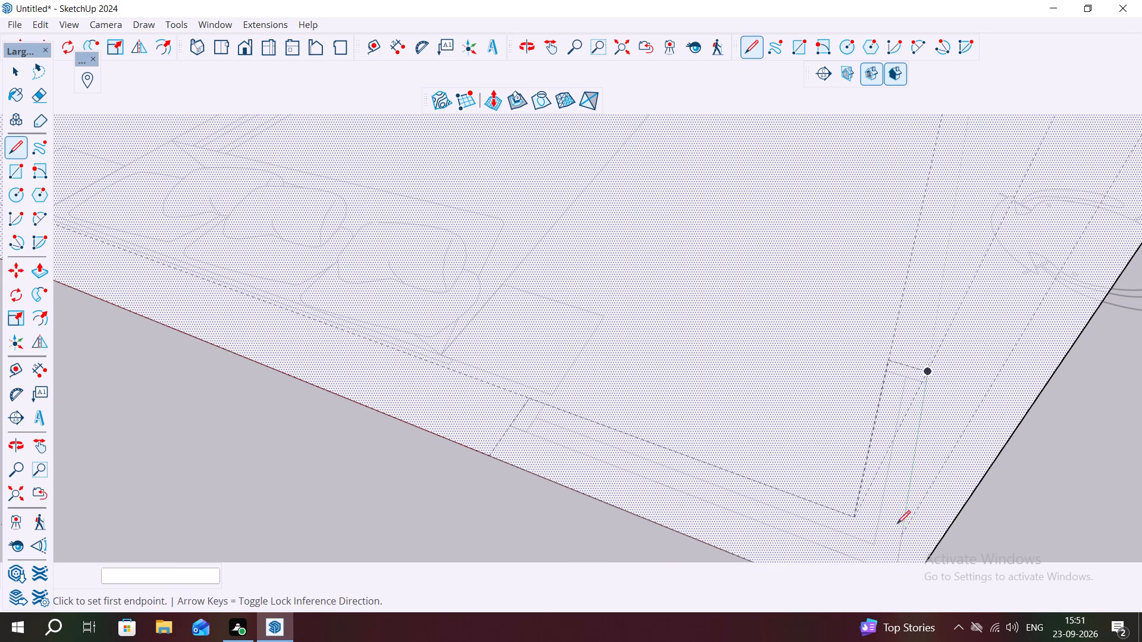
scroll(896, 521, "down", 9)
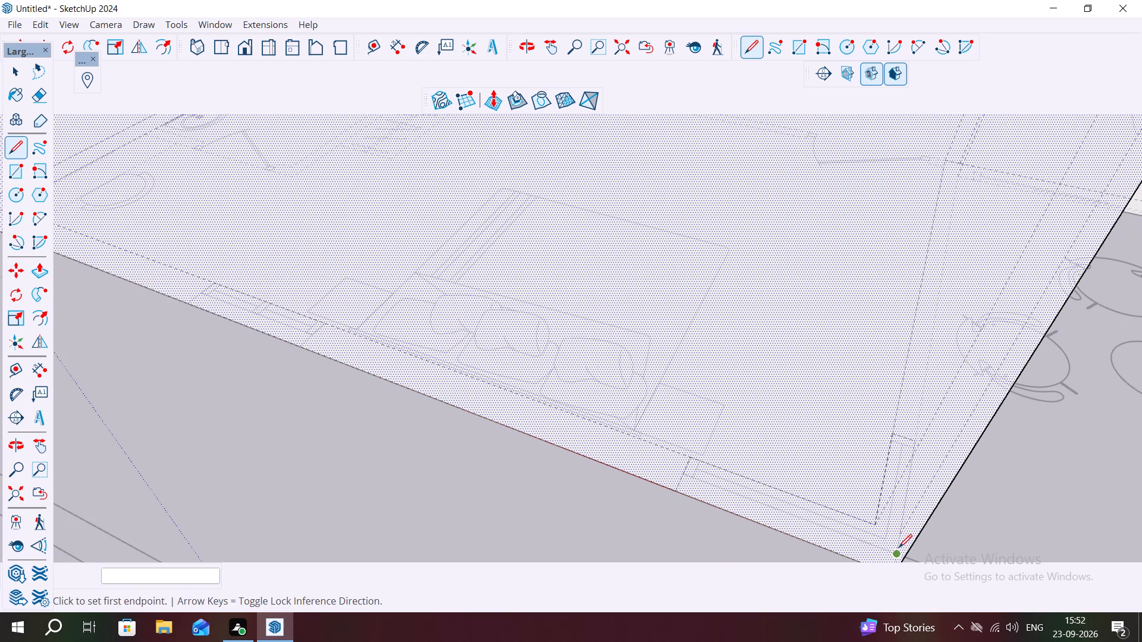
scroll(893, 545, "down", 4)
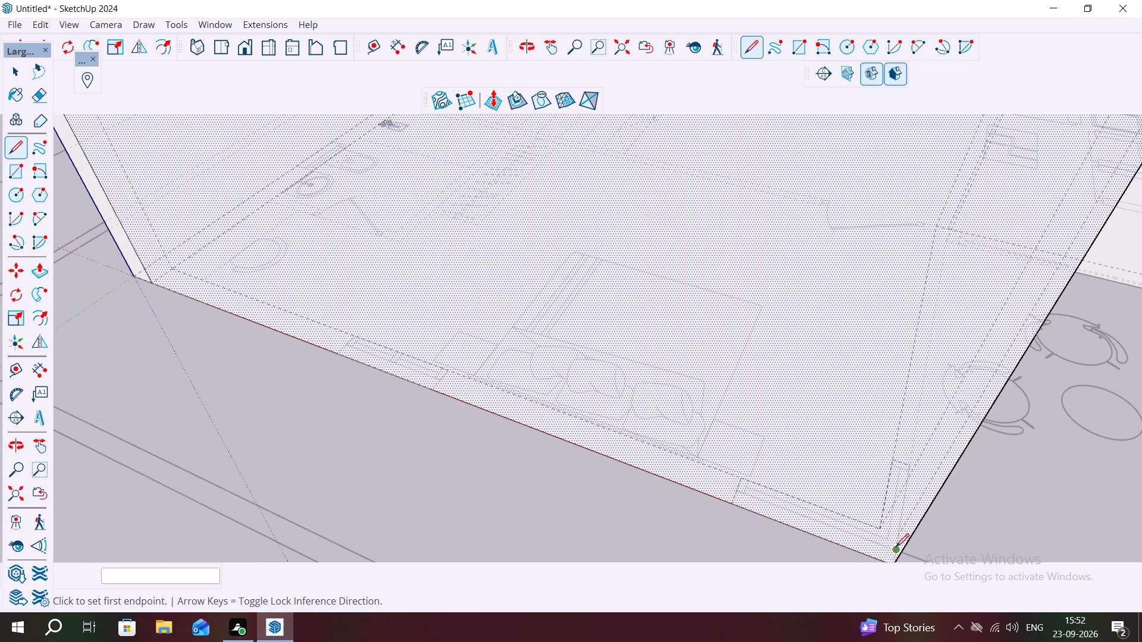
scroll(896, 561, "down", 3)
scroll(890, 571, "up", 2)
scroll(890, 555, "down", 2)
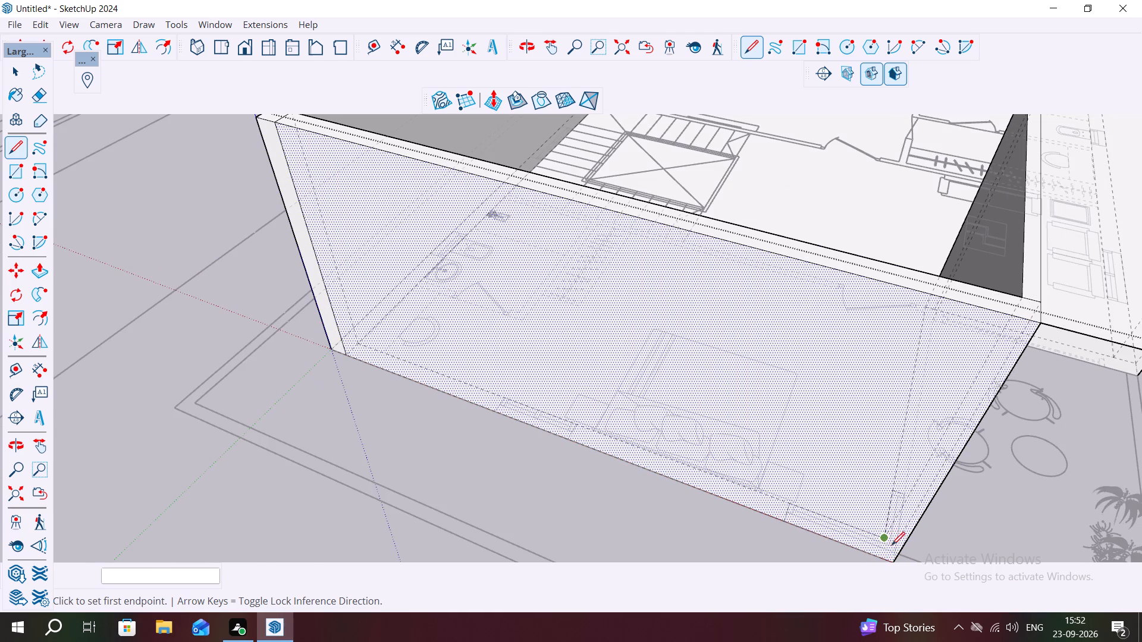
left_click(896, 559)
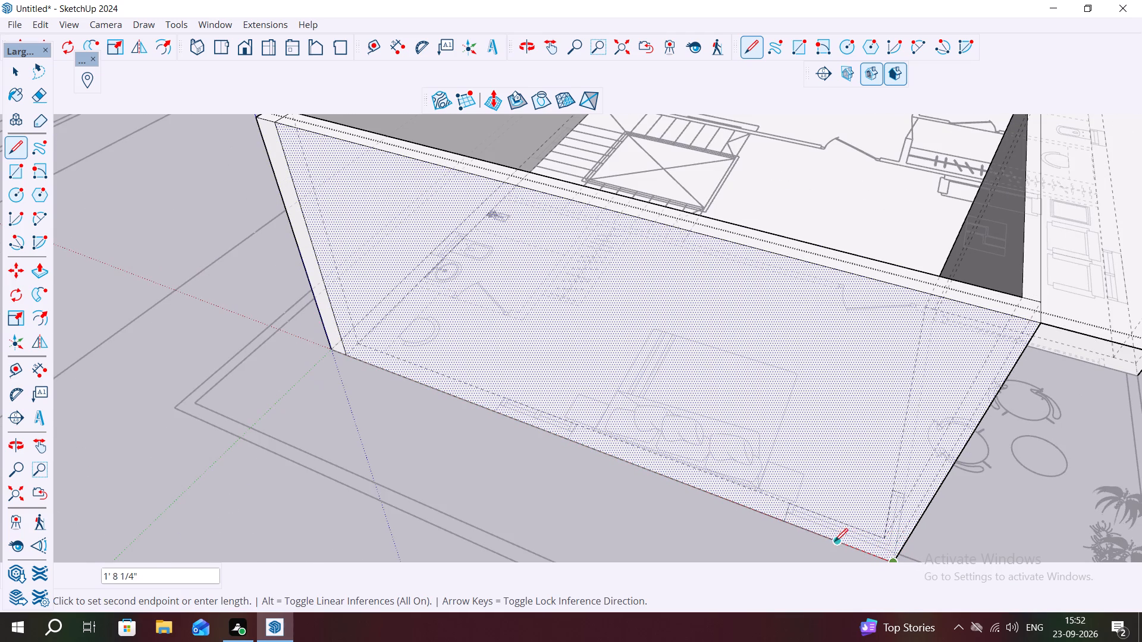
left_click(786, 519)
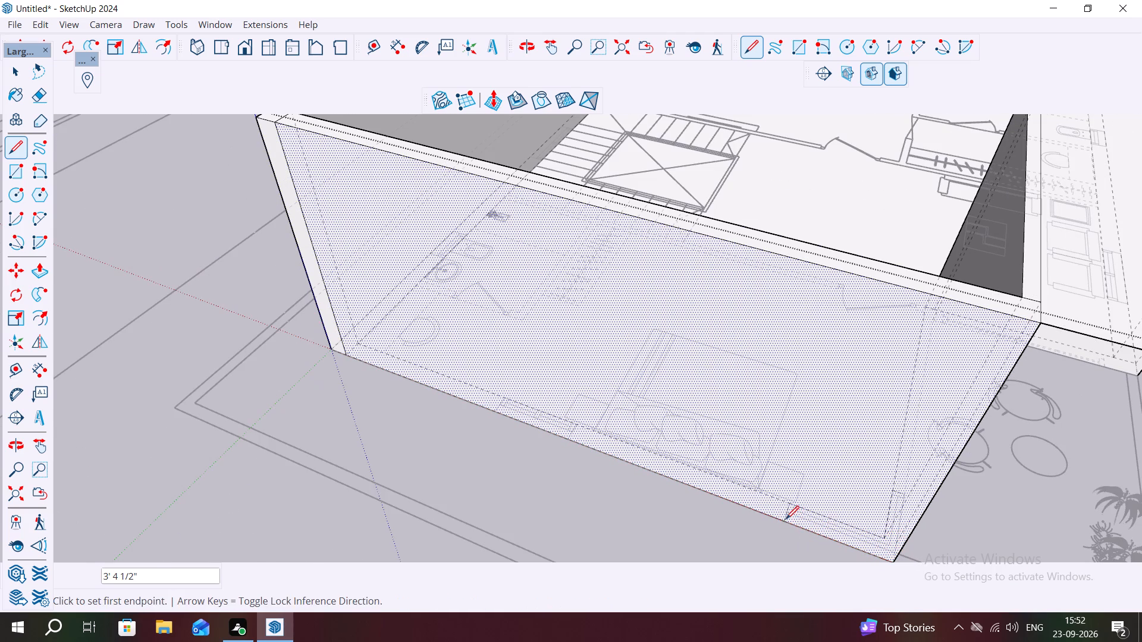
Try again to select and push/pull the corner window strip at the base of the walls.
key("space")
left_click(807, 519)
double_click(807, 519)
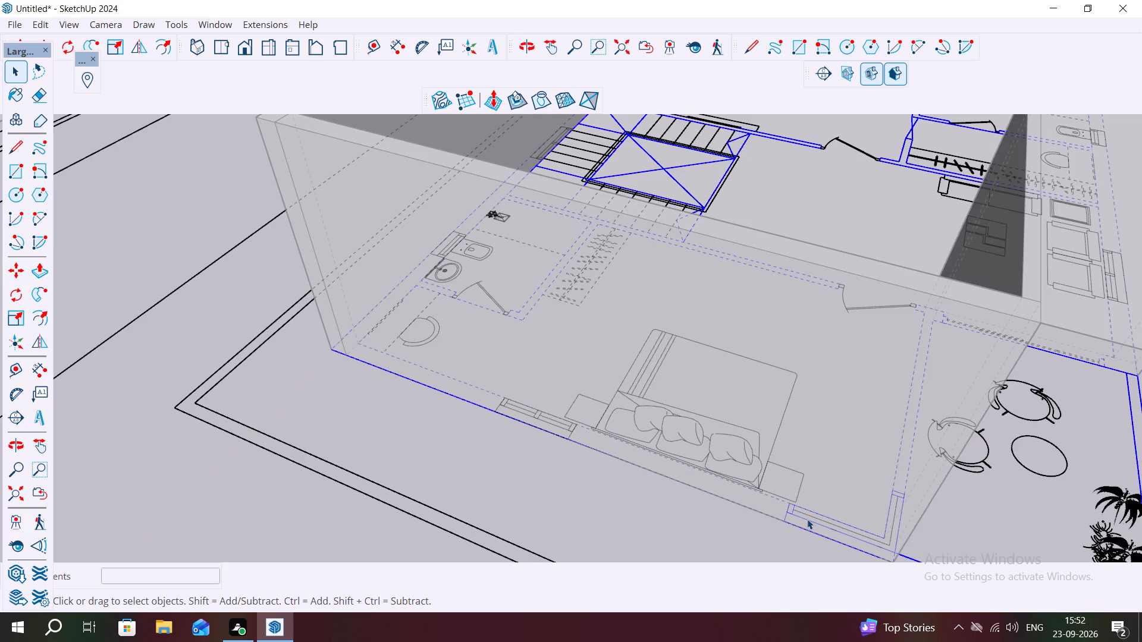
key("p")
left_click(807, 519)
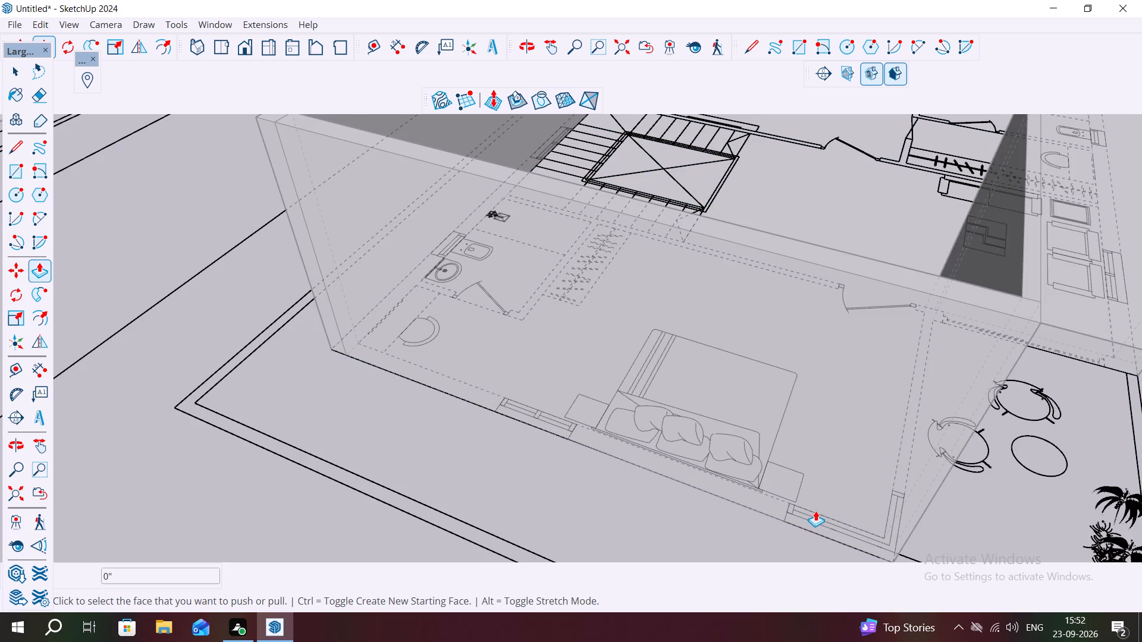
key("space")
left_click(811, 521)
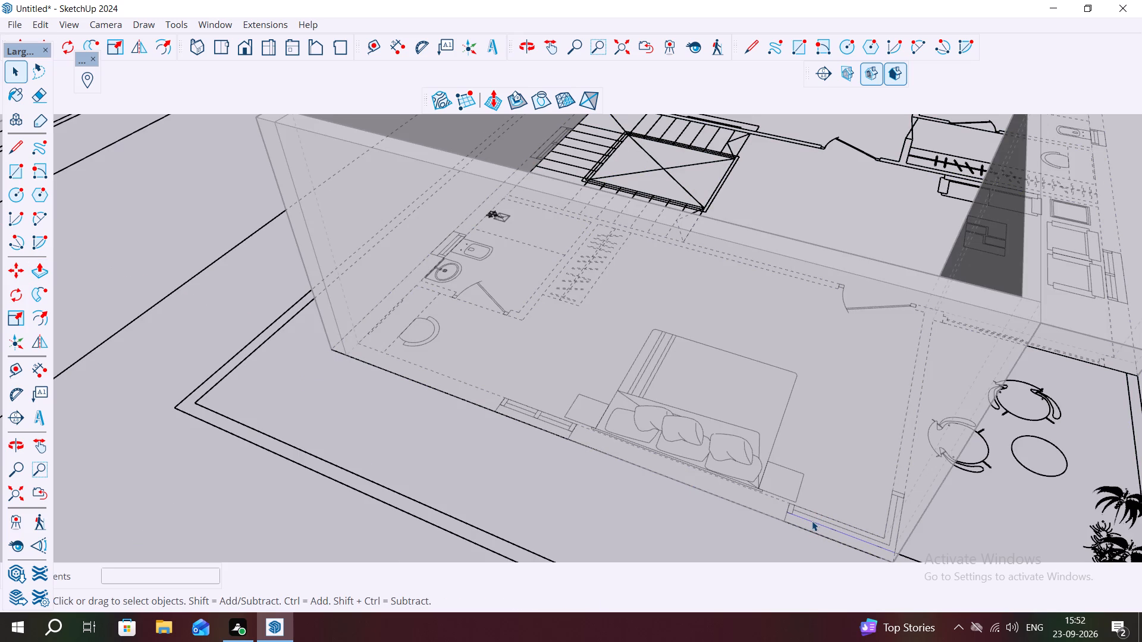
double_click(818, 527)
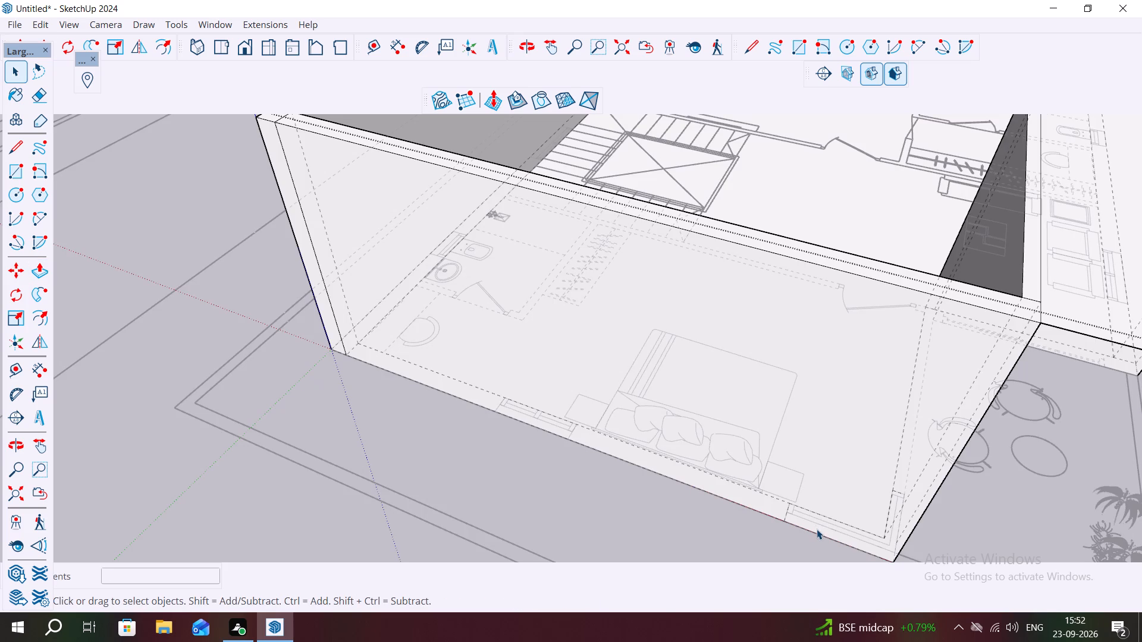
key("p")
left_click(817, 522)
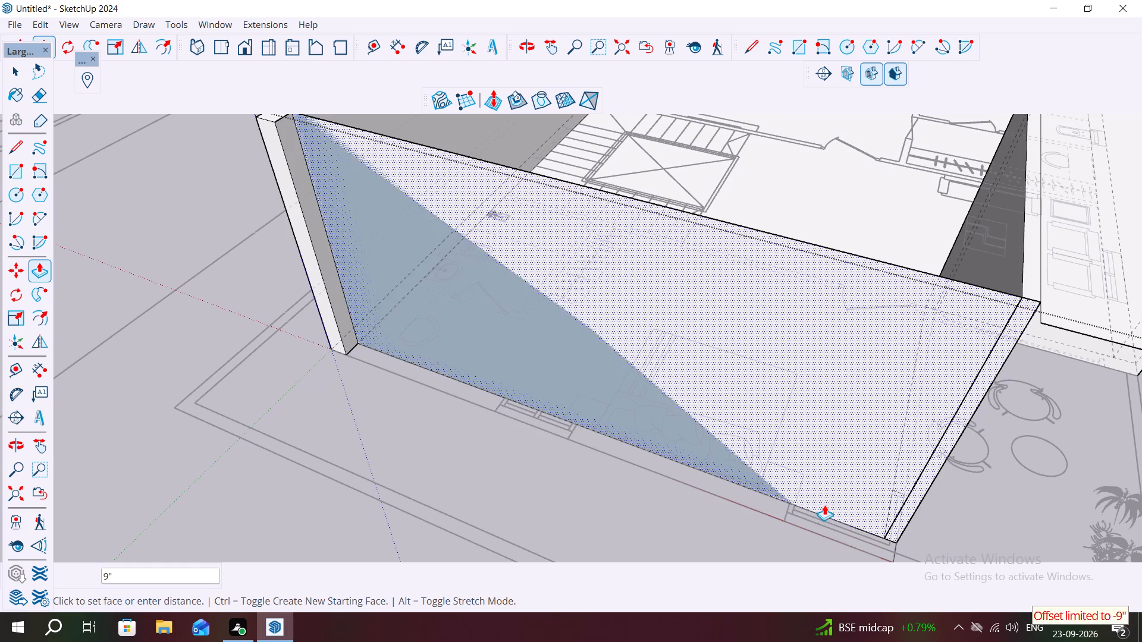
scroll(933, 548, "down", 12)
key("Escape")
Examine the first-floor walls and the neighbouring ground-floor model from several angles.
scroll(951, 487, "down", 10)
middle_click_drag(933, 492, 876, 357)
scroll(670, 362, "down", 3)
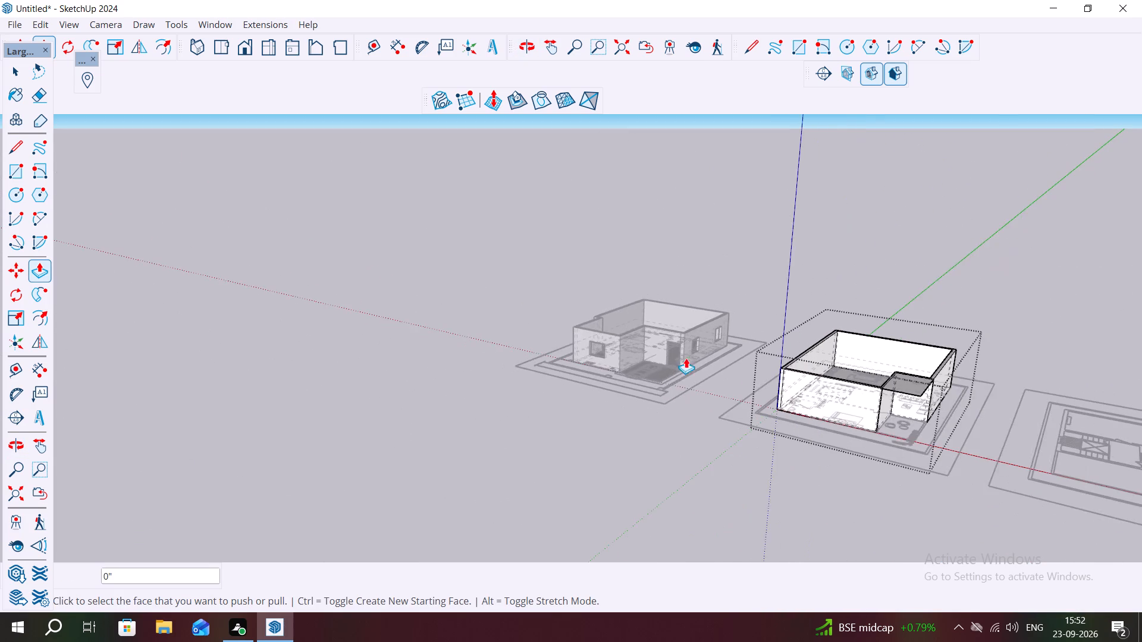
scroll(686, 358, "down", 2)
scroll(889, 410, "up", 15)
middle_click_drag(843, 428, 1141, 475)
scroll(1141, 475, "up", 1)
key("Escape")
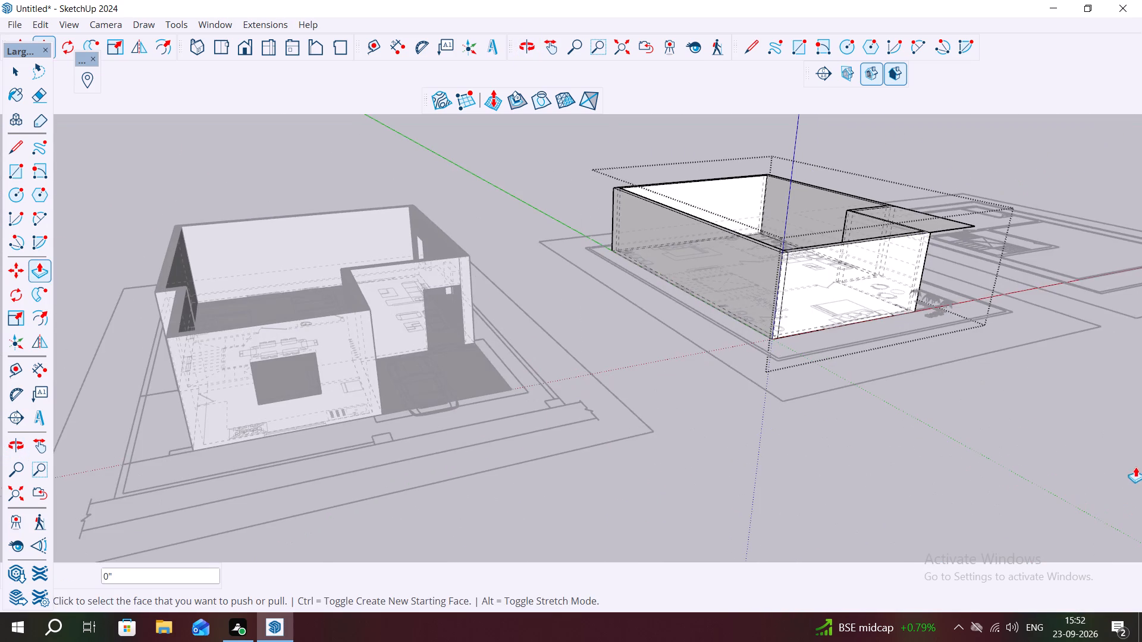
middle_click_drag(1034, 431, 876, 552)
scroll(1010, 438, "up", 4)
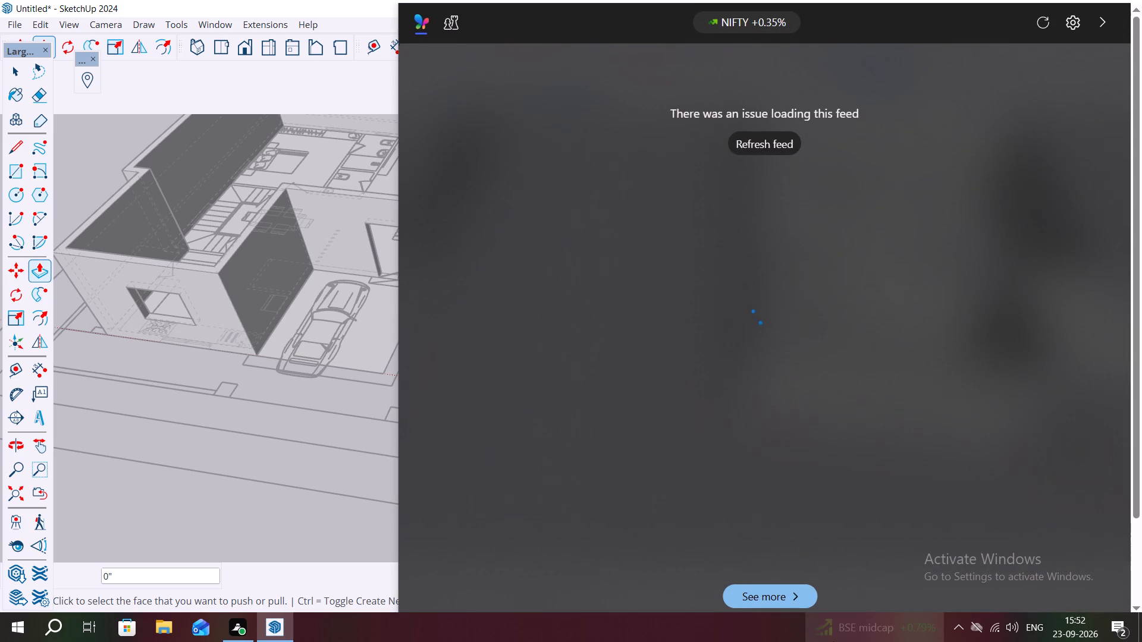
scroll(833, 641, "up", 1)
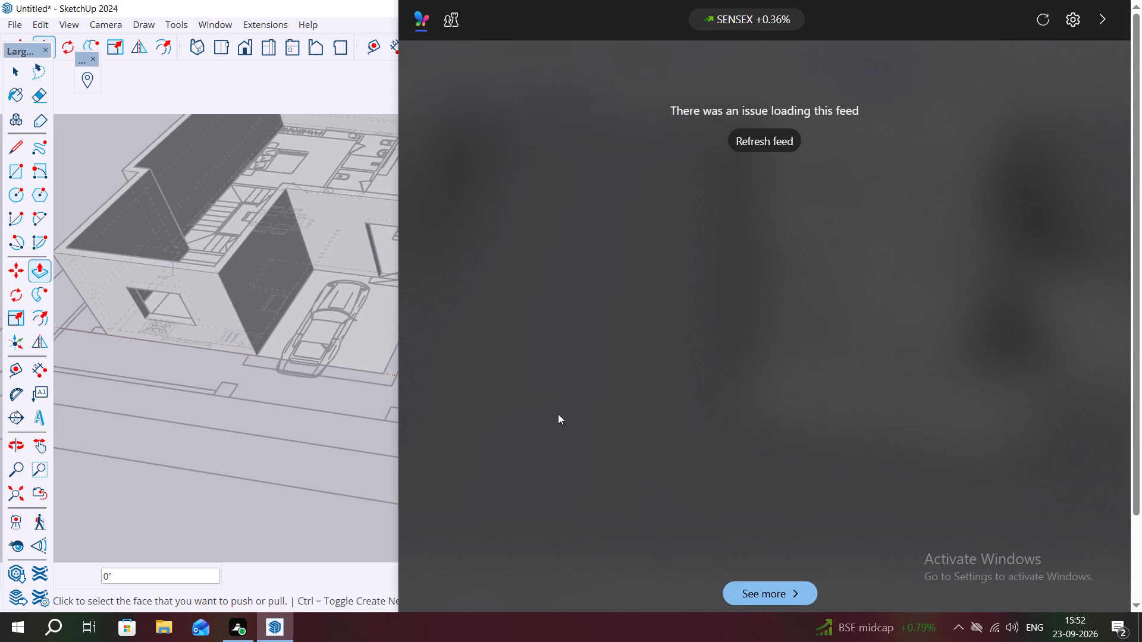
Retrace the corner window strip at the wall base with two rectangles: 3' 4 1/2" by 9" along the front and 4 1/2" by 2' along the balcony side.
left_click(355, 374)
scroll(925, 429, "up", 7)
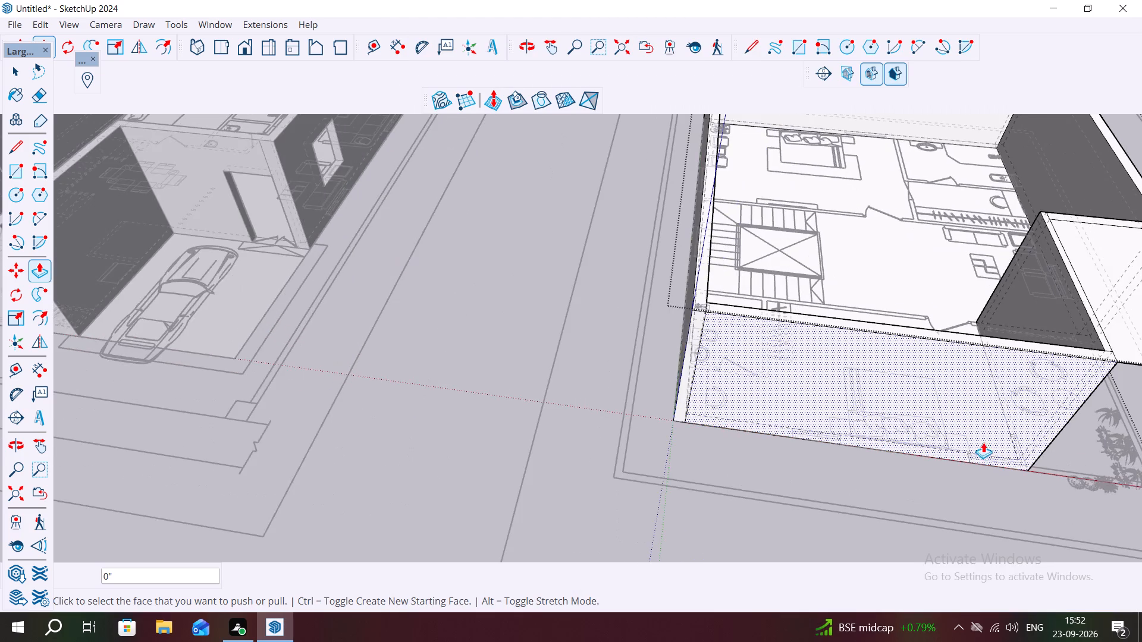
middle_click_drag(983, 452, 945, 441)
scroll(958, 510, "up", 7)
key("Escape")
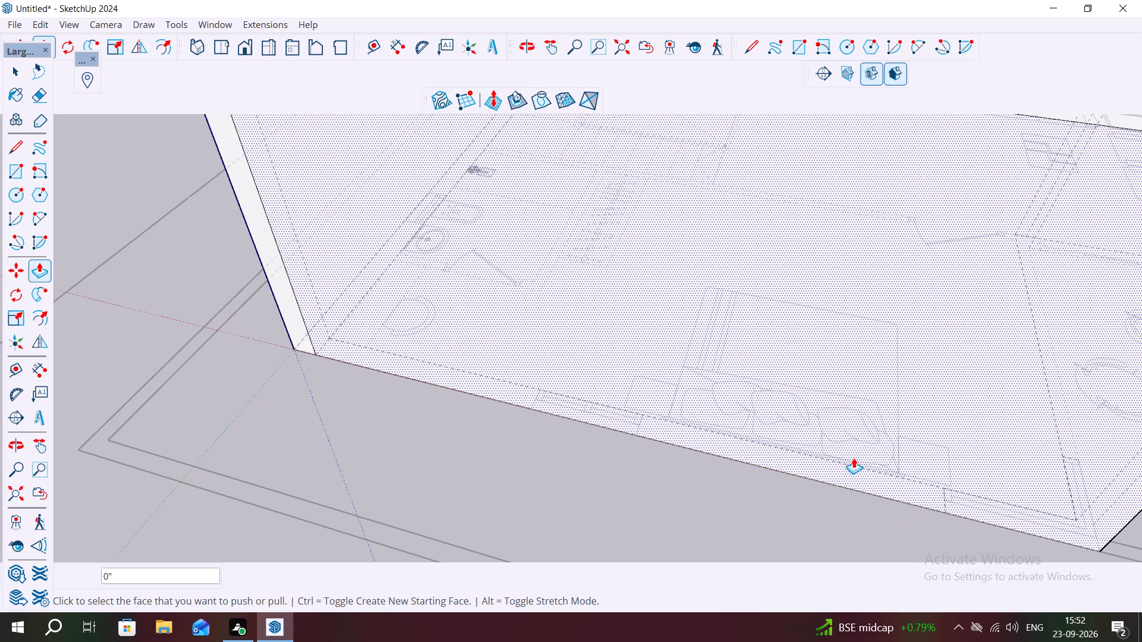
key("space")
key("r")
scroll(938, 479, "up", 2)
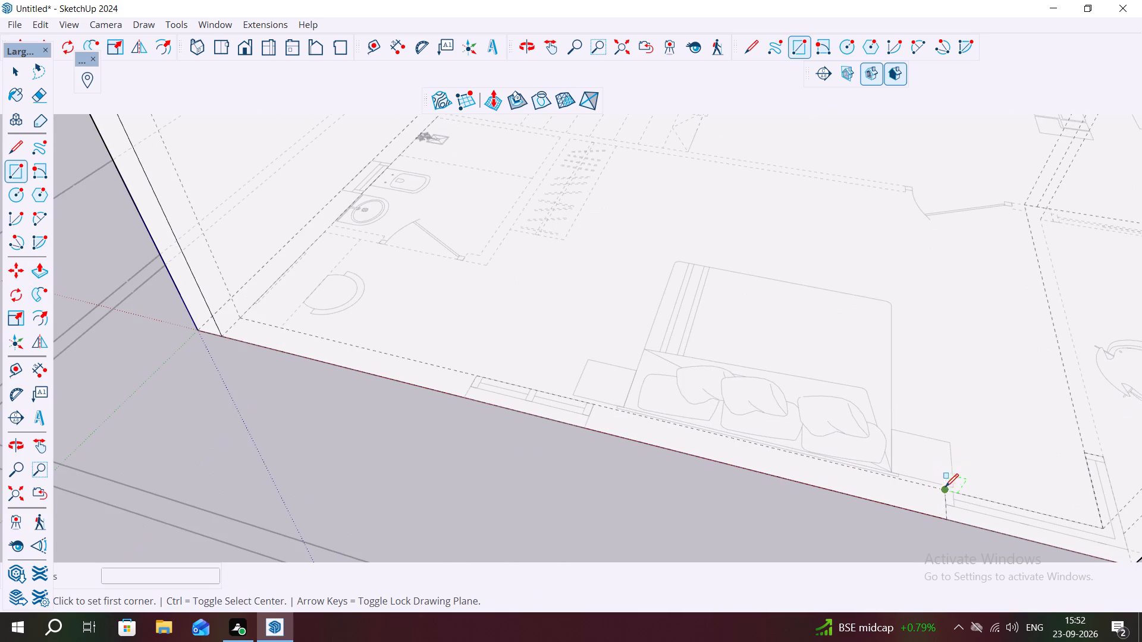
left_click(946, 492)
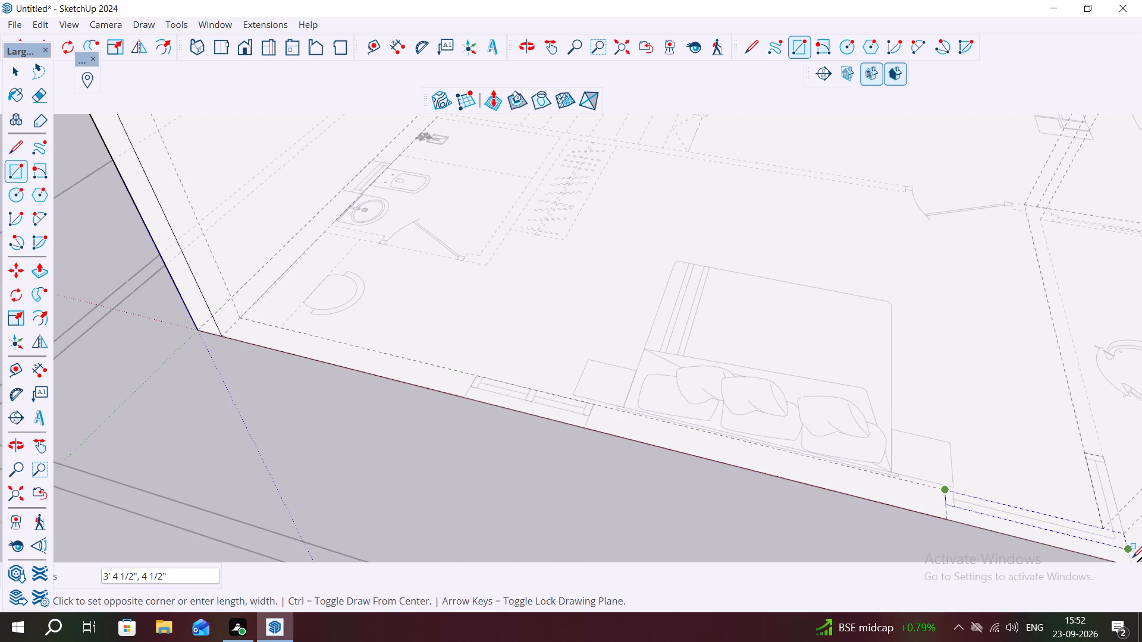
scroll(1083, 520, "down", 2)
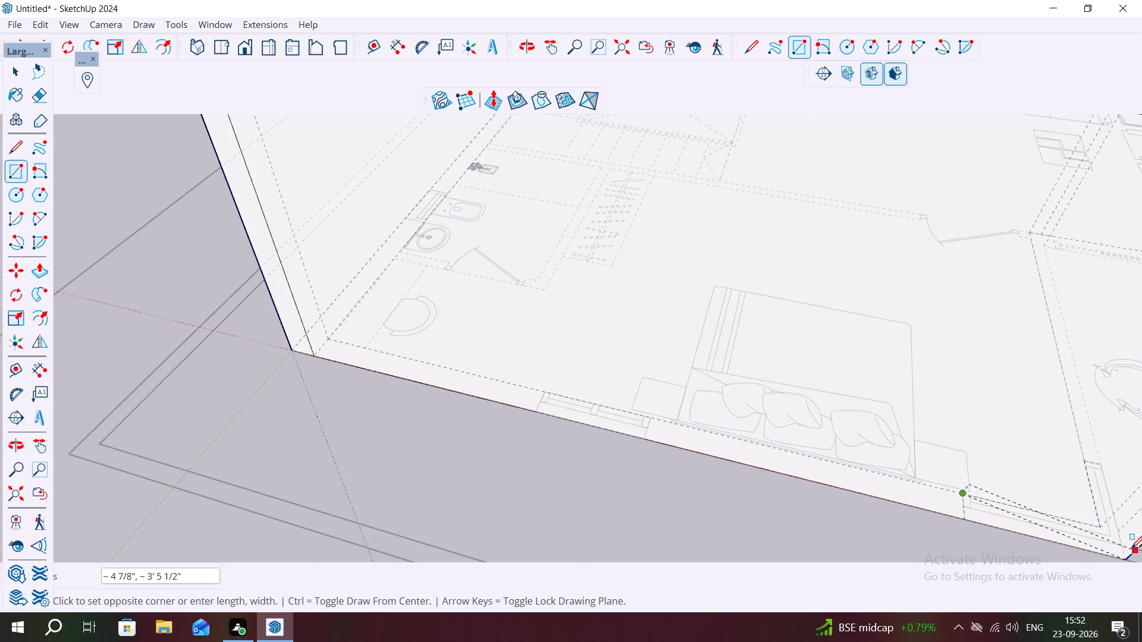
left_click(1127, 558)
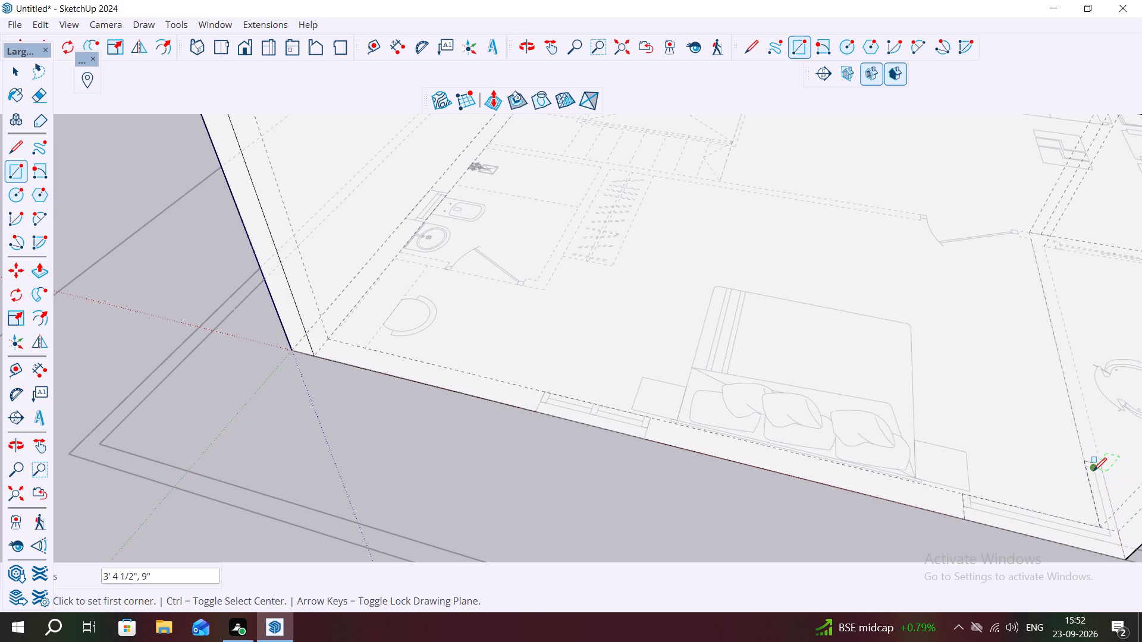
left_click(1089, 461)
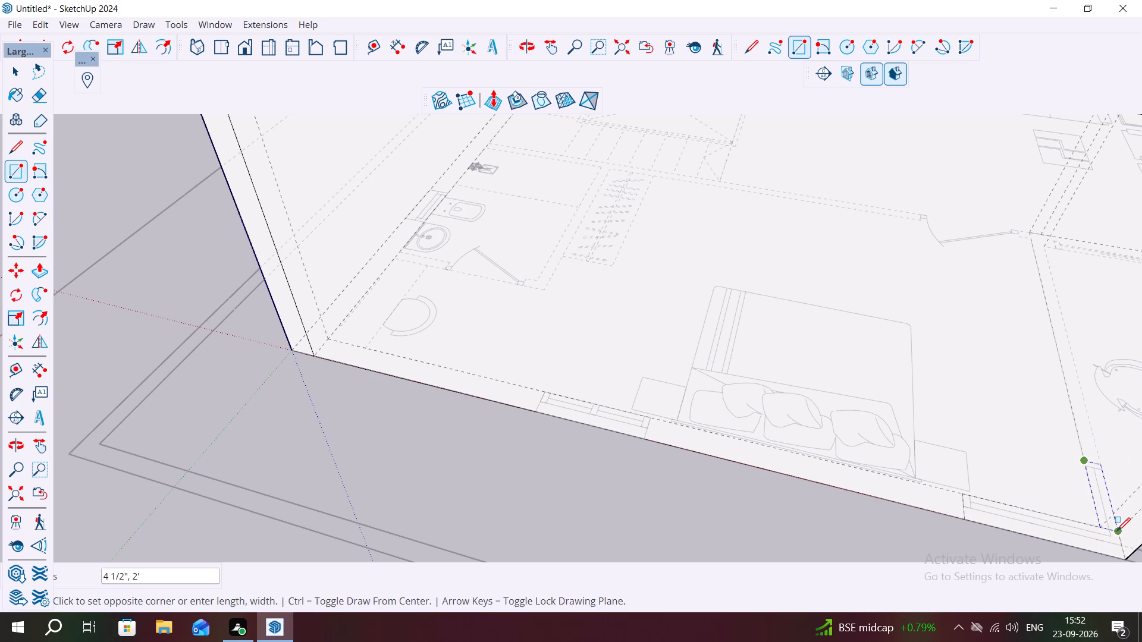
left_click(1119, 531)
key("Escape")
key("space")
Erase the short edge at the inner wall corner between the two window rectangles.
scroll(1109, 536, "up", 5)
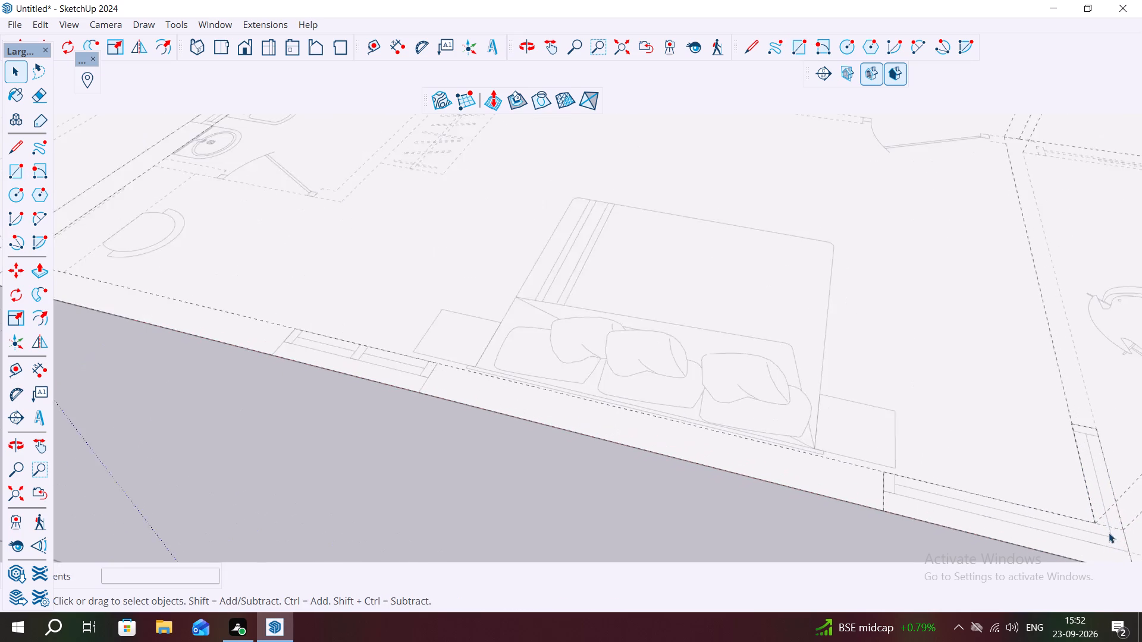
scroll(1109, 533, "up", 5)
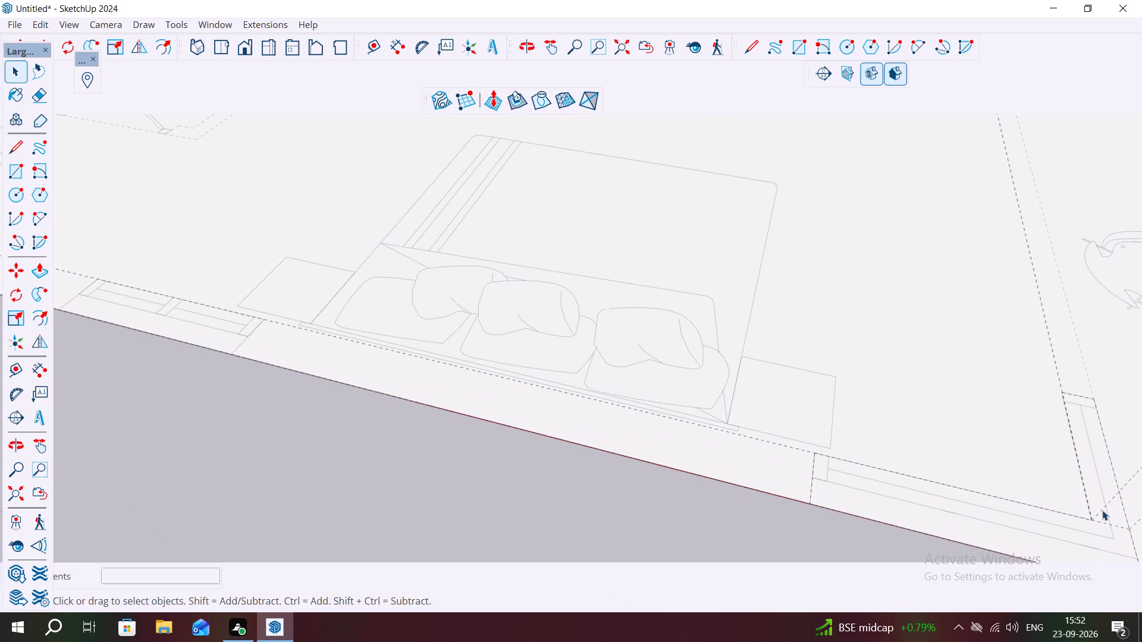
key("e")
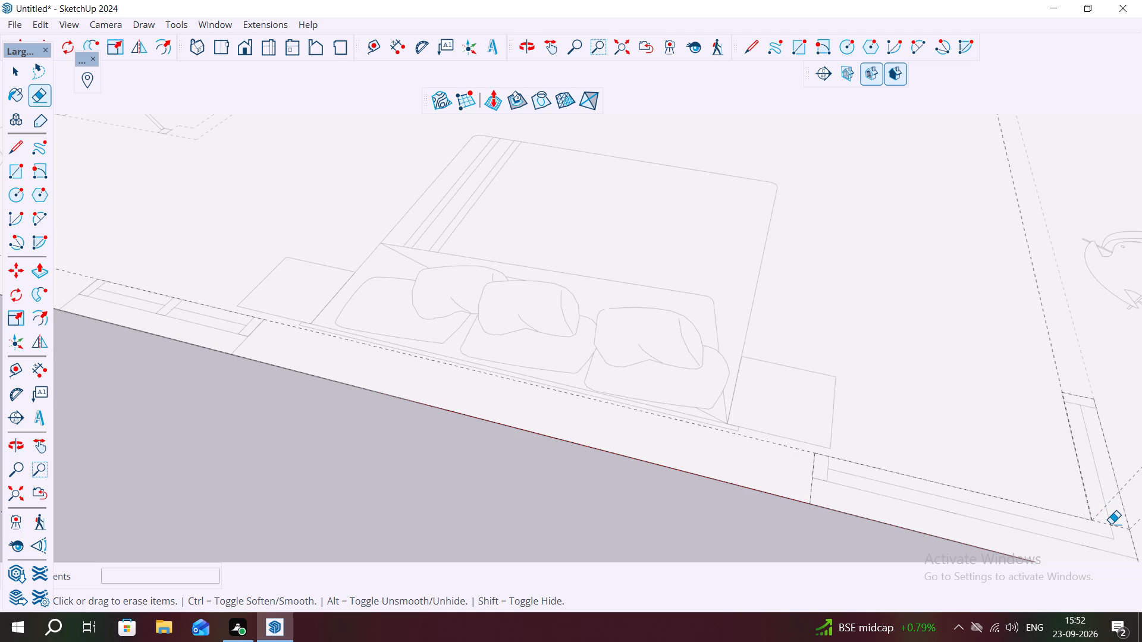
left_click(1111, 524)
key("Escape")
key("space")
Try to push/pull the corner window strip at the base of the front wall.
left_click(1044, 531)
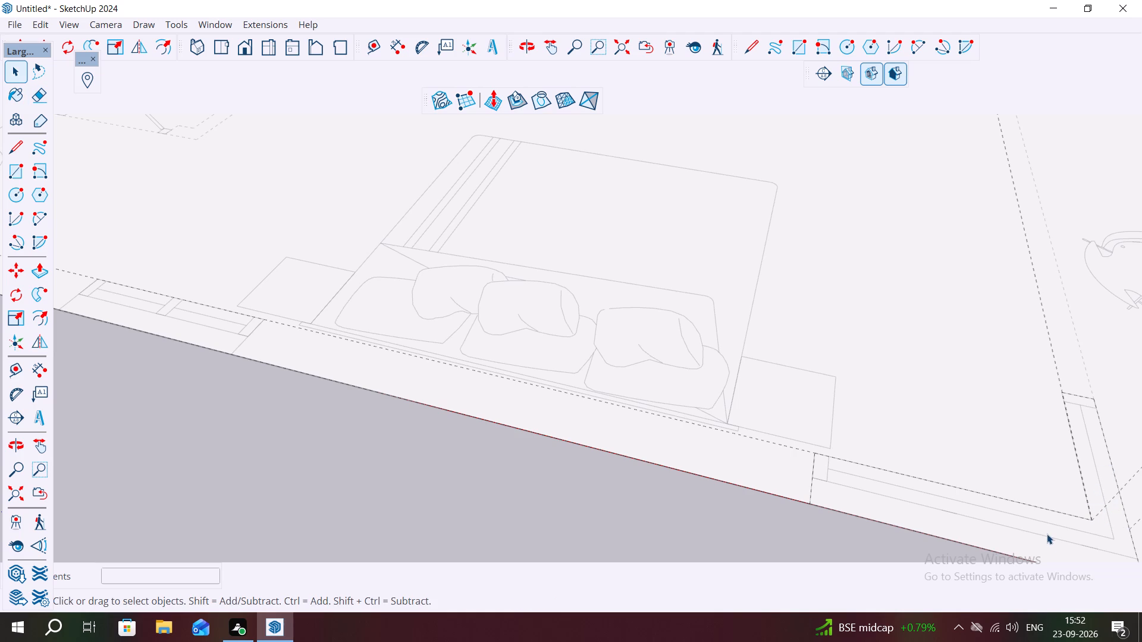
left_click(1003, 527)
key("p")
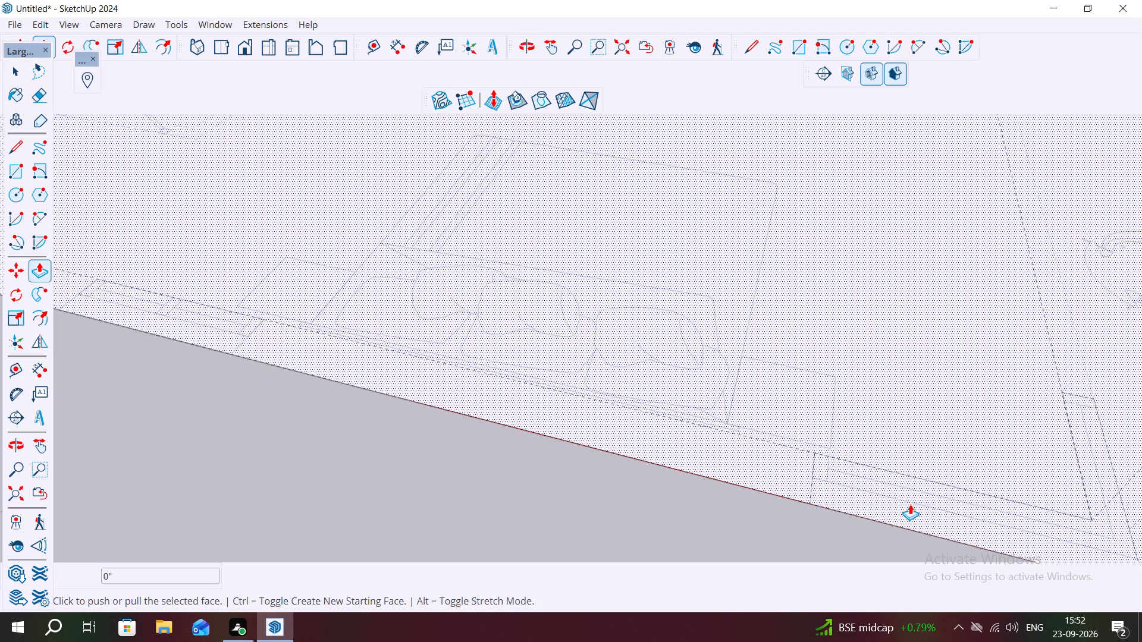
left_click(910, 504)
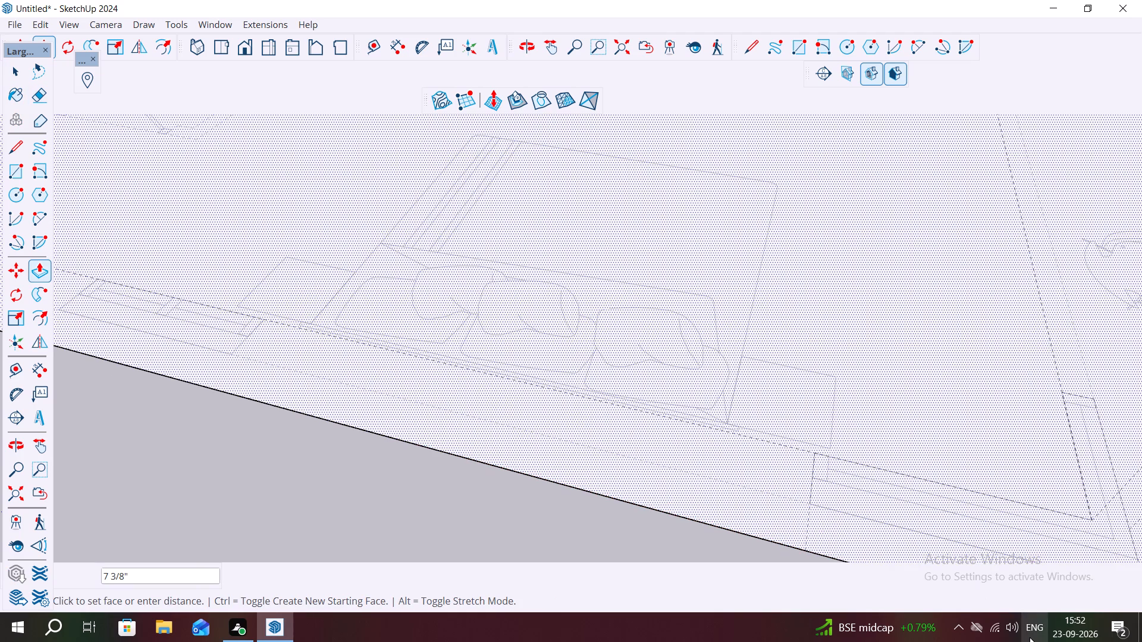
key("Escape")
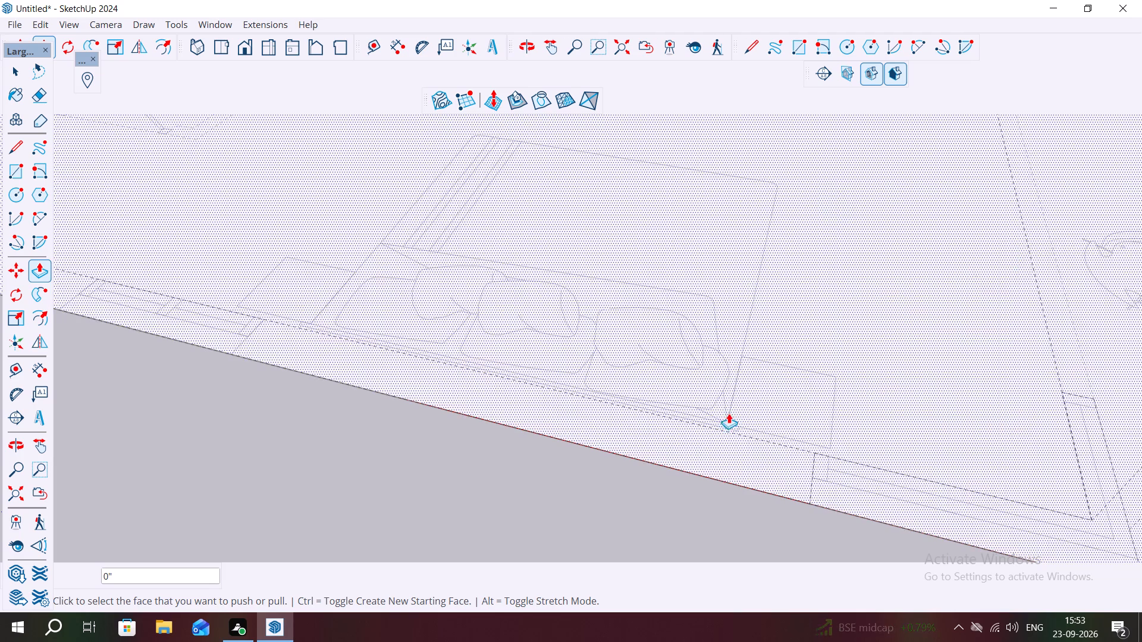
Examine the front wall and its connected geometry by selecting faces and viewing the balcony corner from other angles.
scroll(480, 630, "down", 4)
scroll(837, 410, "down", 8)
scroll(752, 417, "up", 1)
scroll(752, 417, "down", 1)
scroll(752, 417, "up", 1)
scroll(752, 417, "down", 5)
scroll(758, 426, "up", 1)
scroll(760, 429, "down", 3)
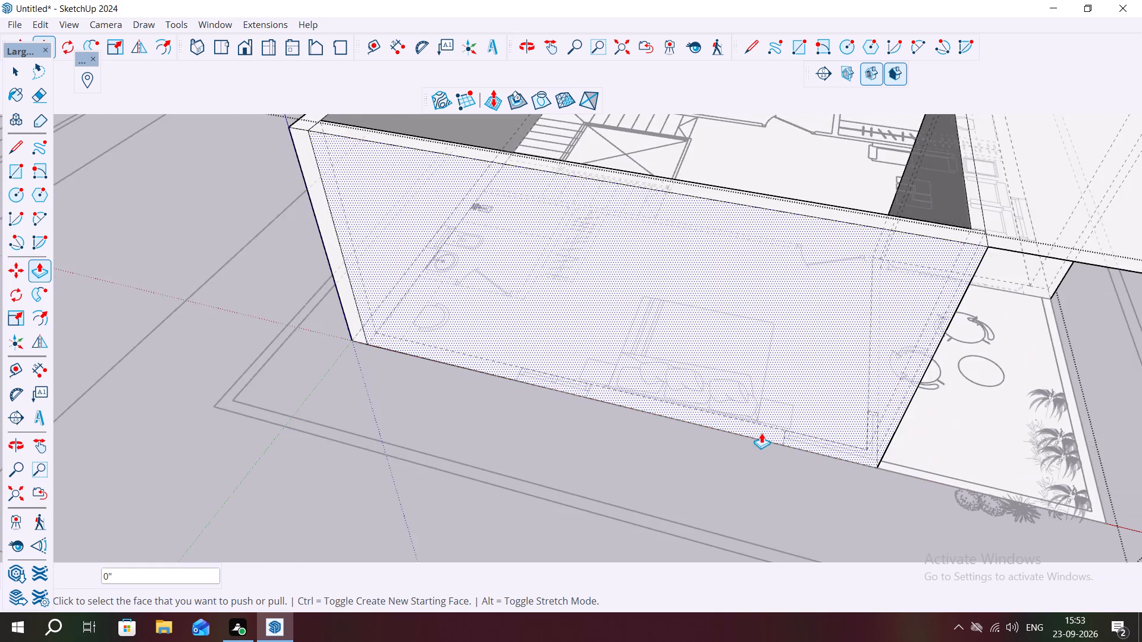
scroll(761, 433, "down", 5)
left_click(186, 550)
left_click(366, 470)
left_click(371, 463)
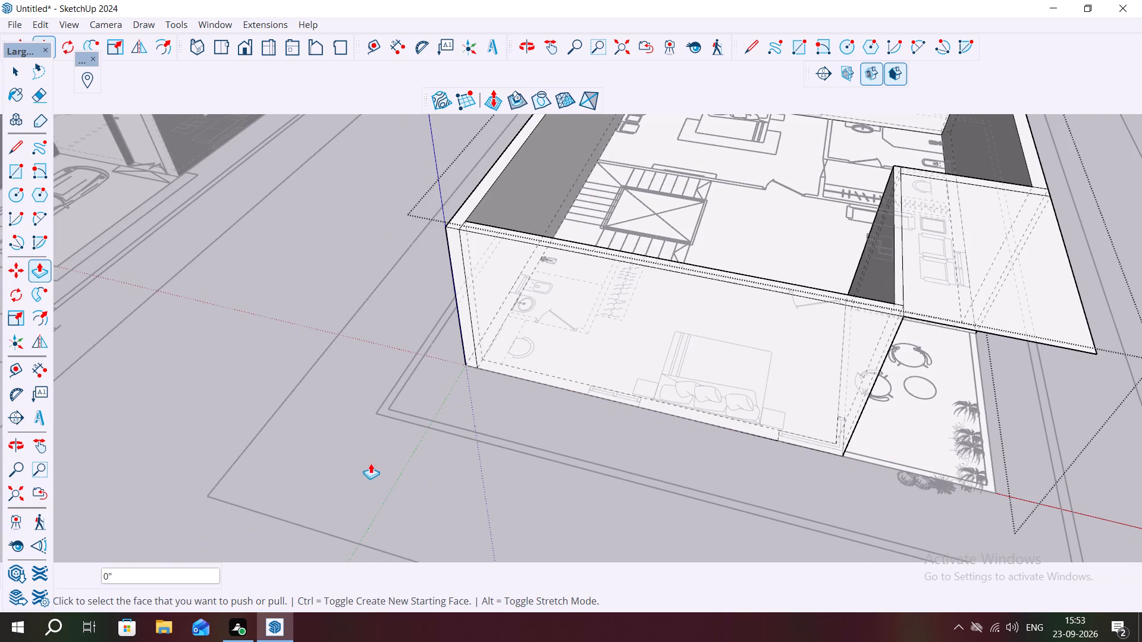
key("space")
key("space")
key("space")
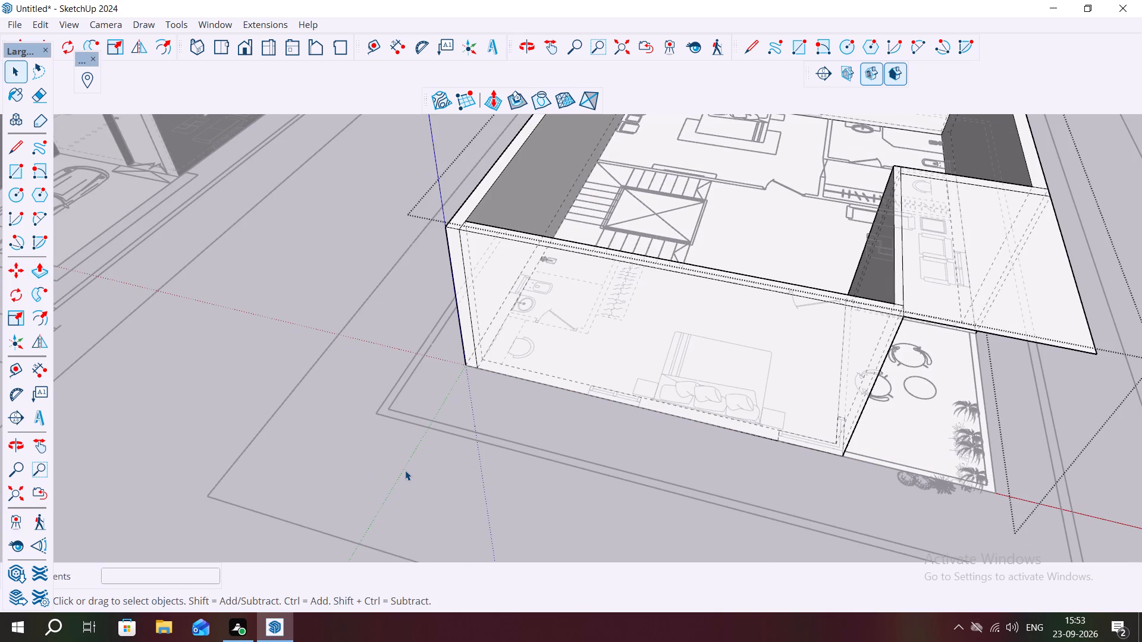
left_click(570, 329)
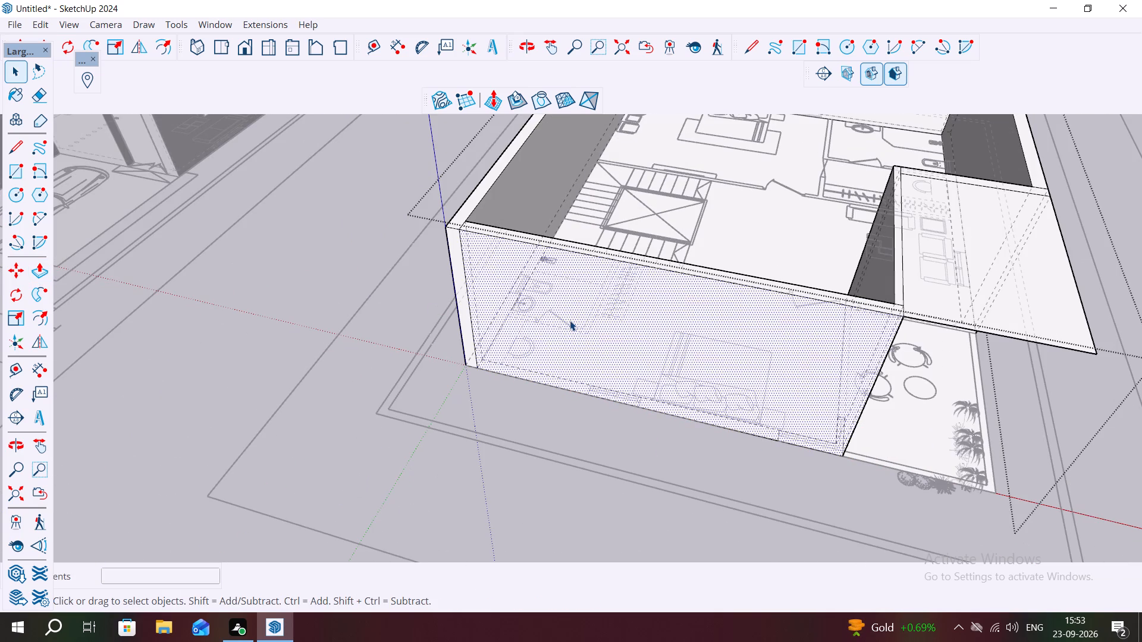
left_click(570, 320)
left_click(569, 313)
triple_click(567, 308)
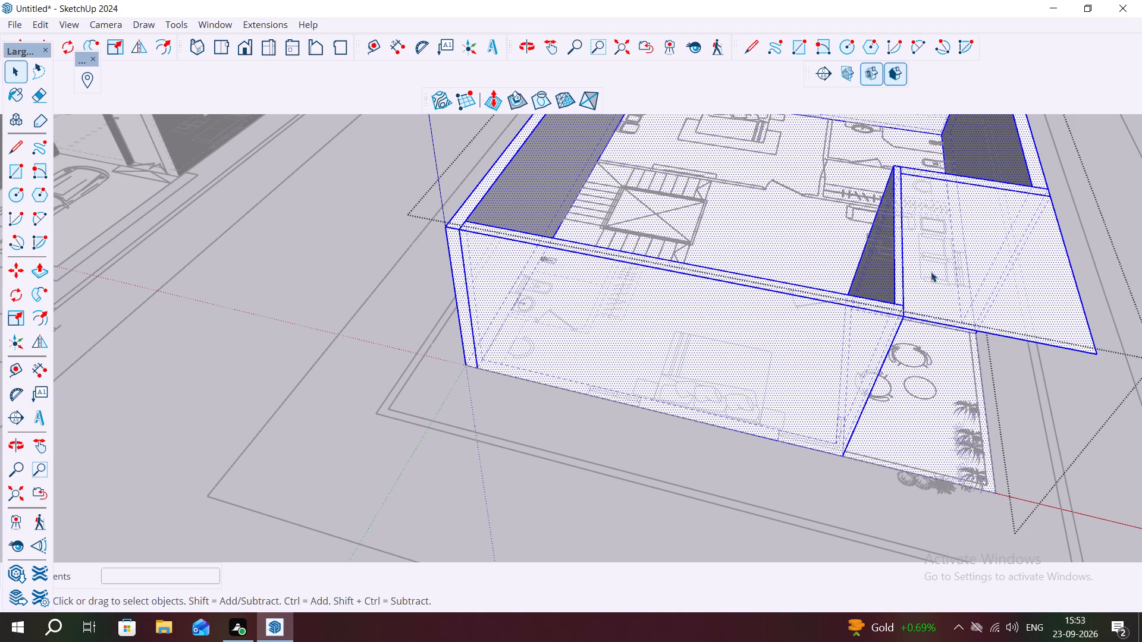
left_click(796, 284)
left_click(786, 260)
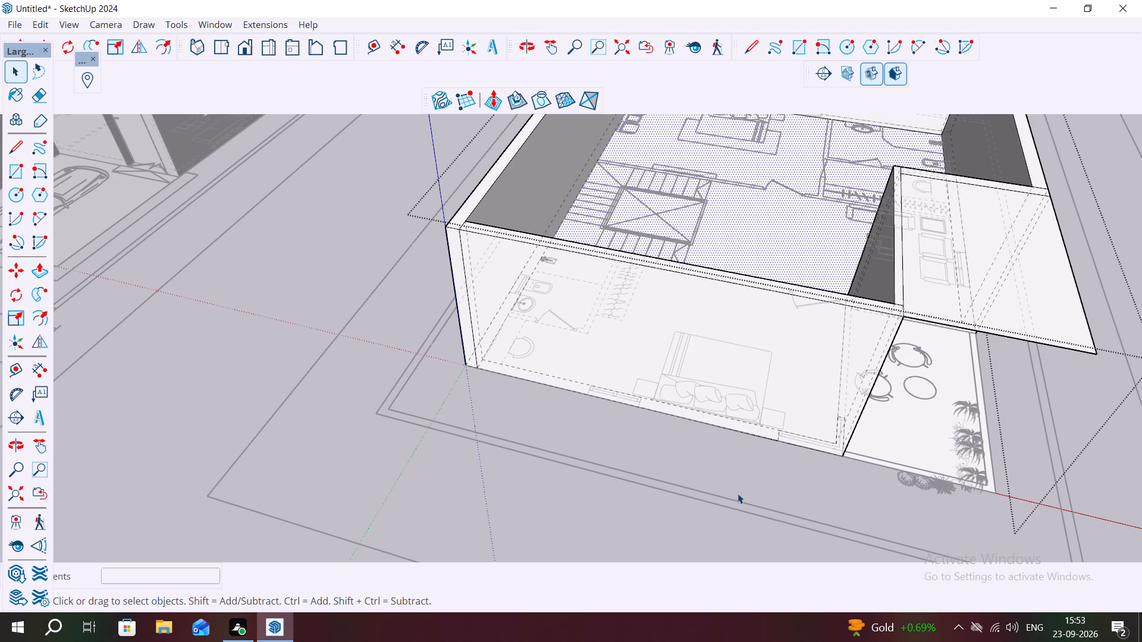
left_click_drag(614, 350, 628, 336)
double_click(629, 332)
left_click_drag(632, 323, 647, 333, "ctrl")
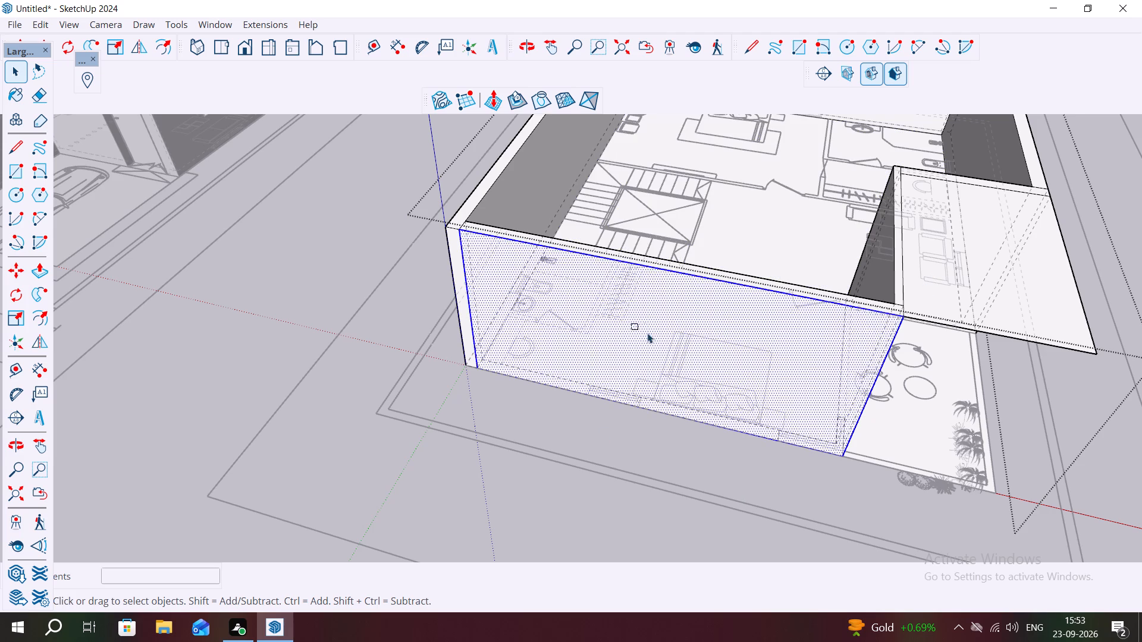
left_click_drag(647, 333, 651, 335, "ctrl")
left_click(652, 335)
left_click_drag(654, 335, 666, 335)
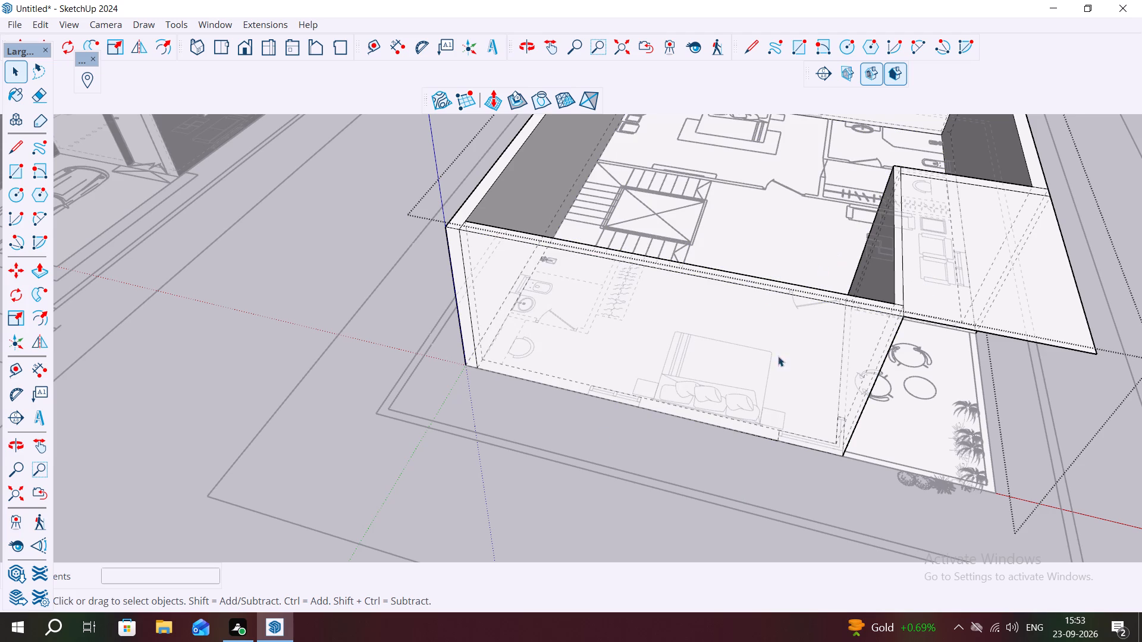
middle_click_drag(738, 304, 522, 286)
scroll(655, 413, "up", 3)
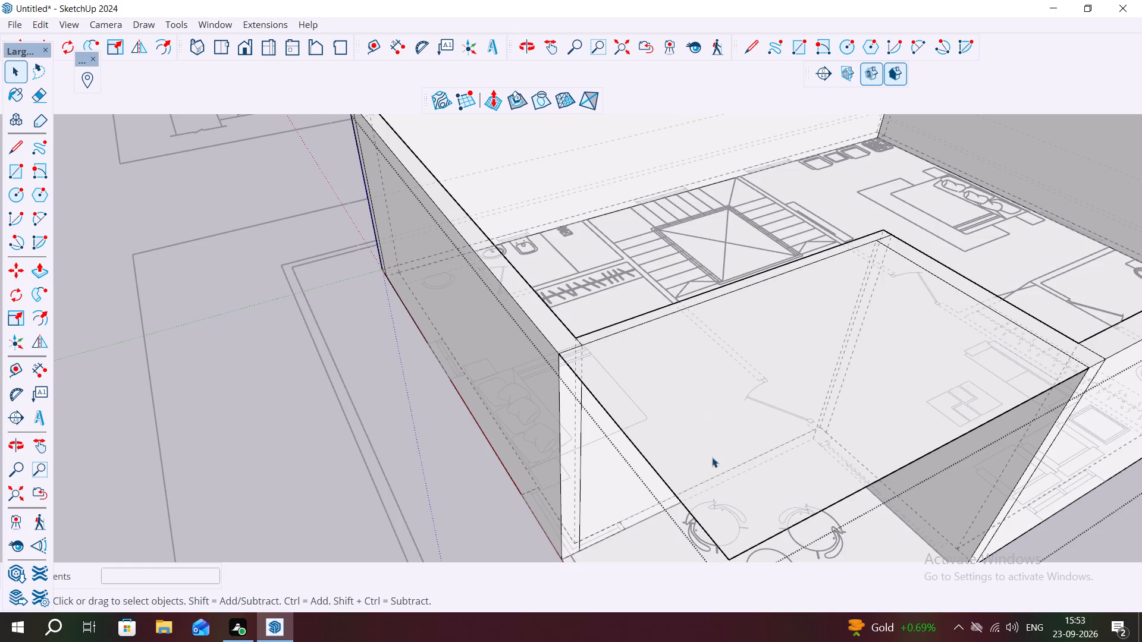
scroll(712, 457, "down", 6)
middle_click_drag(735, 415, 751, 341)
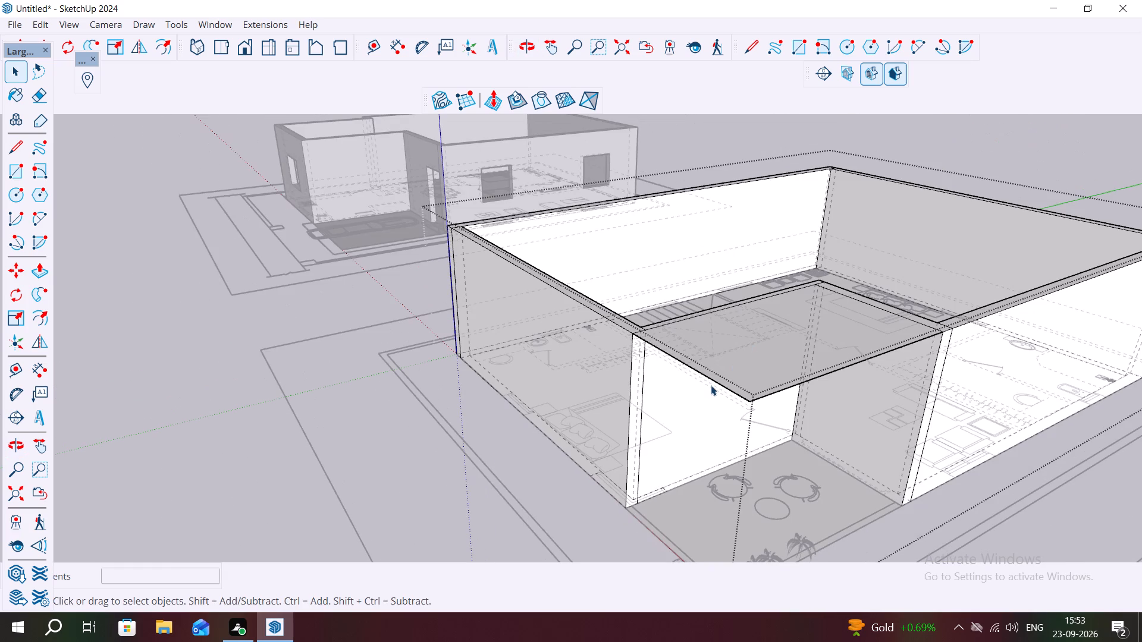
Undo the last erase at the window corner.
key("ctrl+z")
Unhide all hidden objects in the first-floor wall group.
right_click_drag(617, 422, 612, 430)
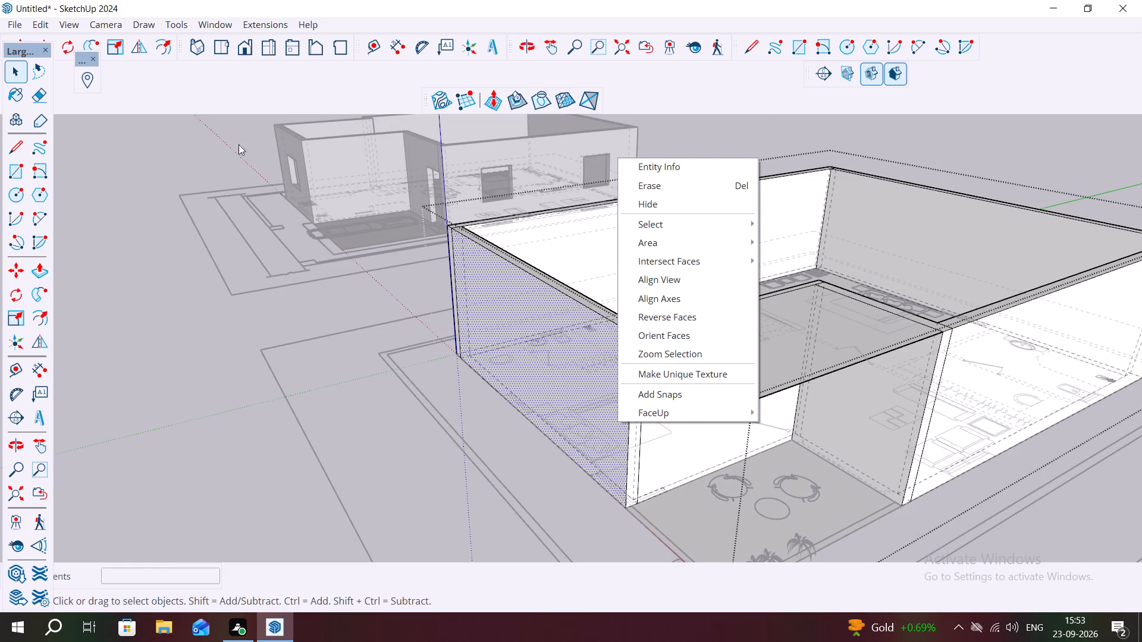
left_click(76, 22)
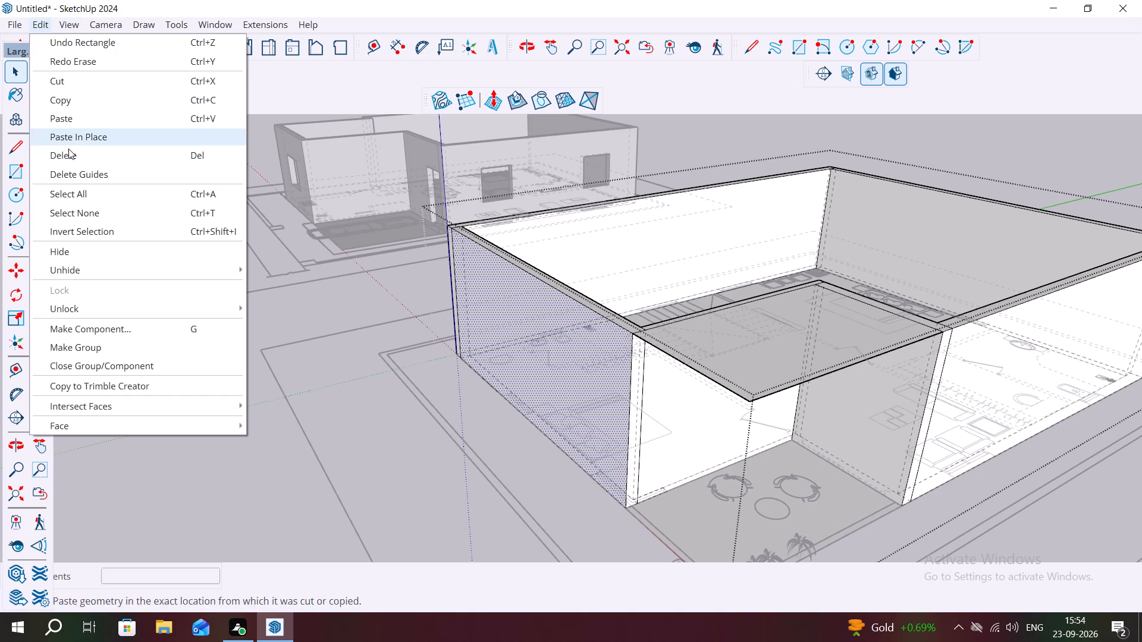
left_click(86, 272)
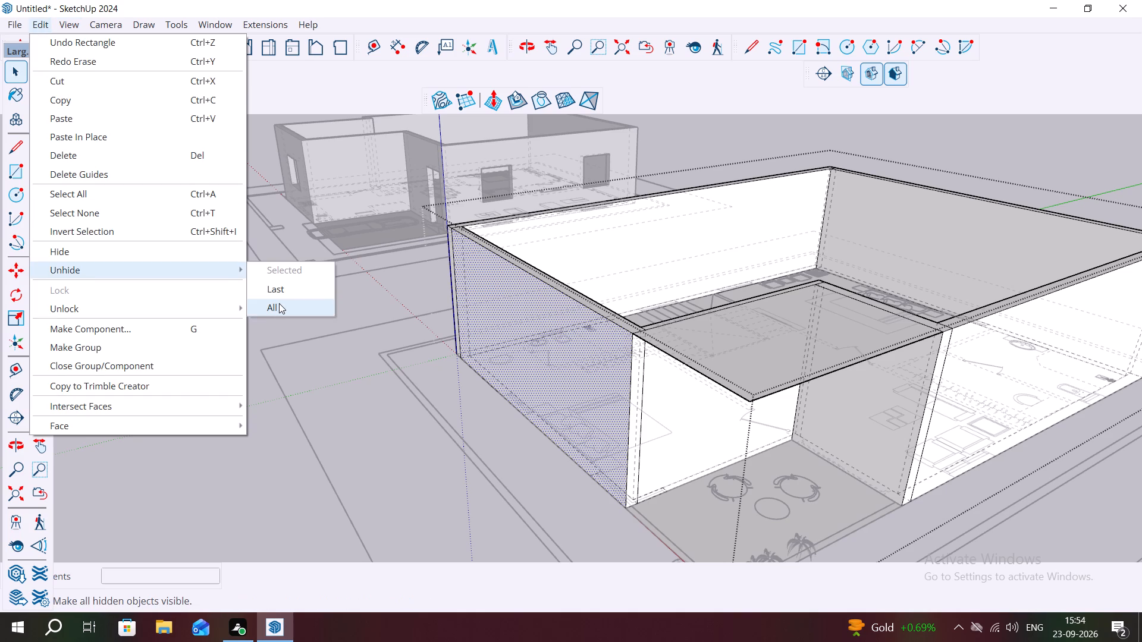
left_click(280, 303)
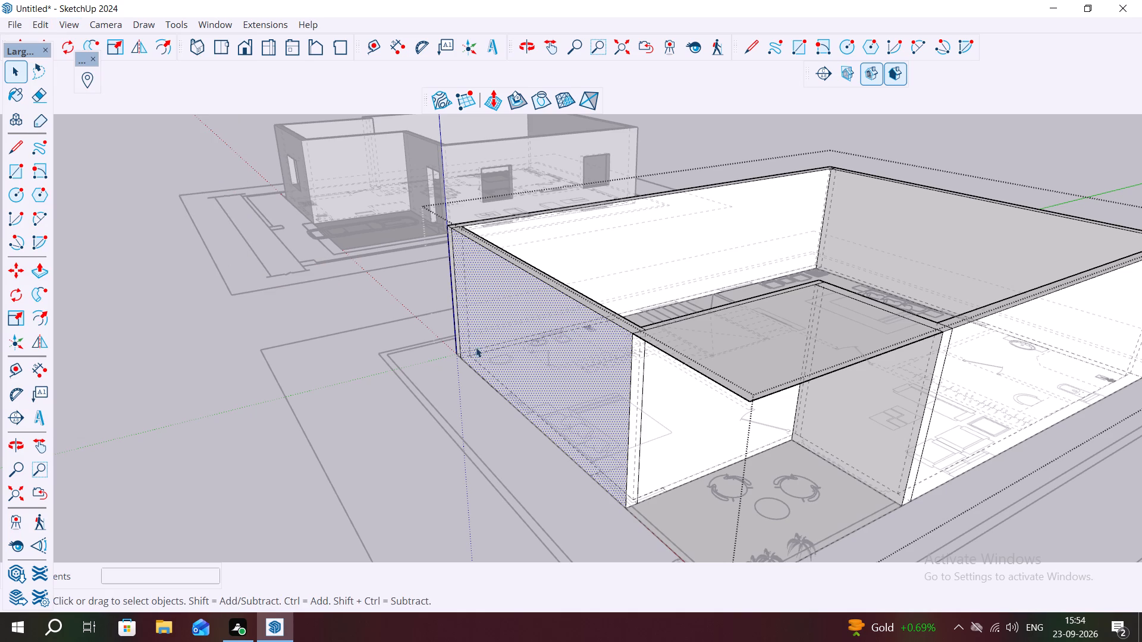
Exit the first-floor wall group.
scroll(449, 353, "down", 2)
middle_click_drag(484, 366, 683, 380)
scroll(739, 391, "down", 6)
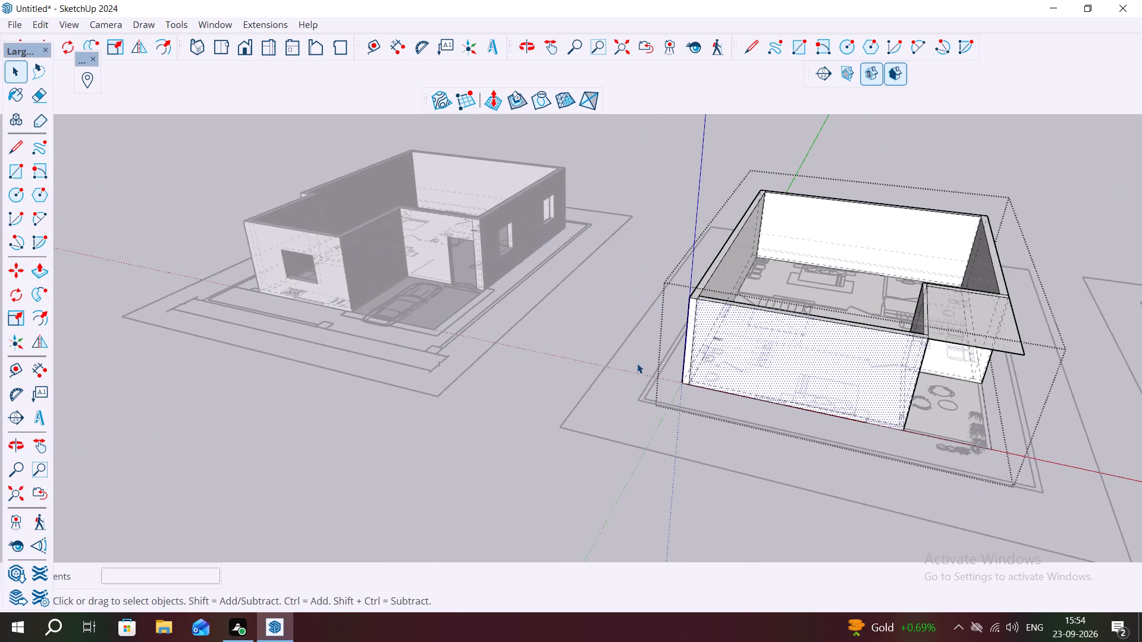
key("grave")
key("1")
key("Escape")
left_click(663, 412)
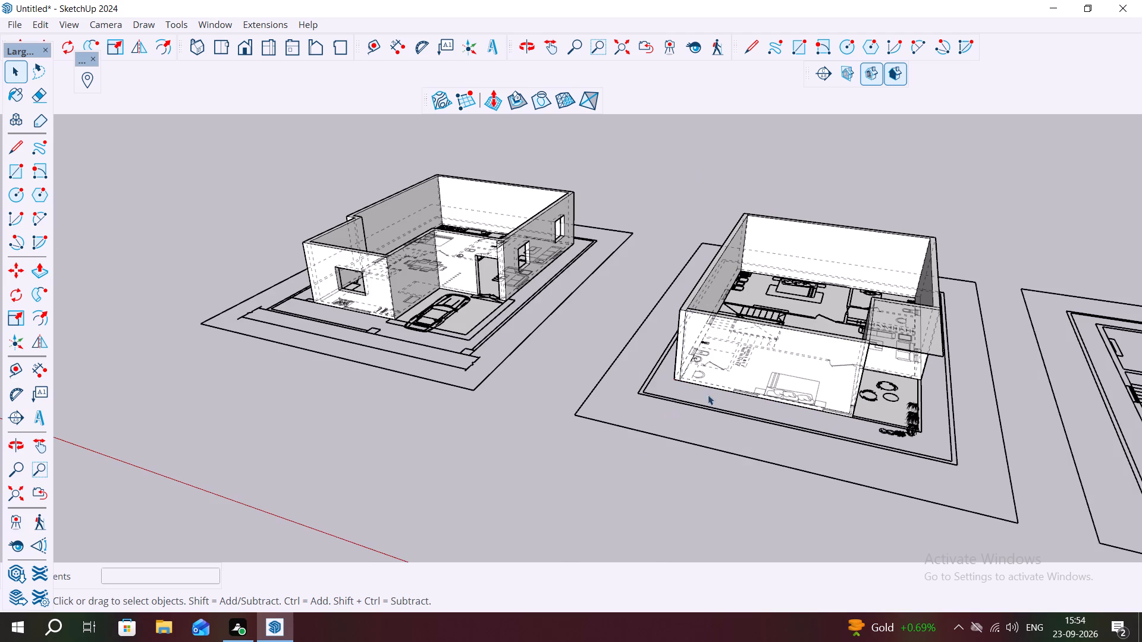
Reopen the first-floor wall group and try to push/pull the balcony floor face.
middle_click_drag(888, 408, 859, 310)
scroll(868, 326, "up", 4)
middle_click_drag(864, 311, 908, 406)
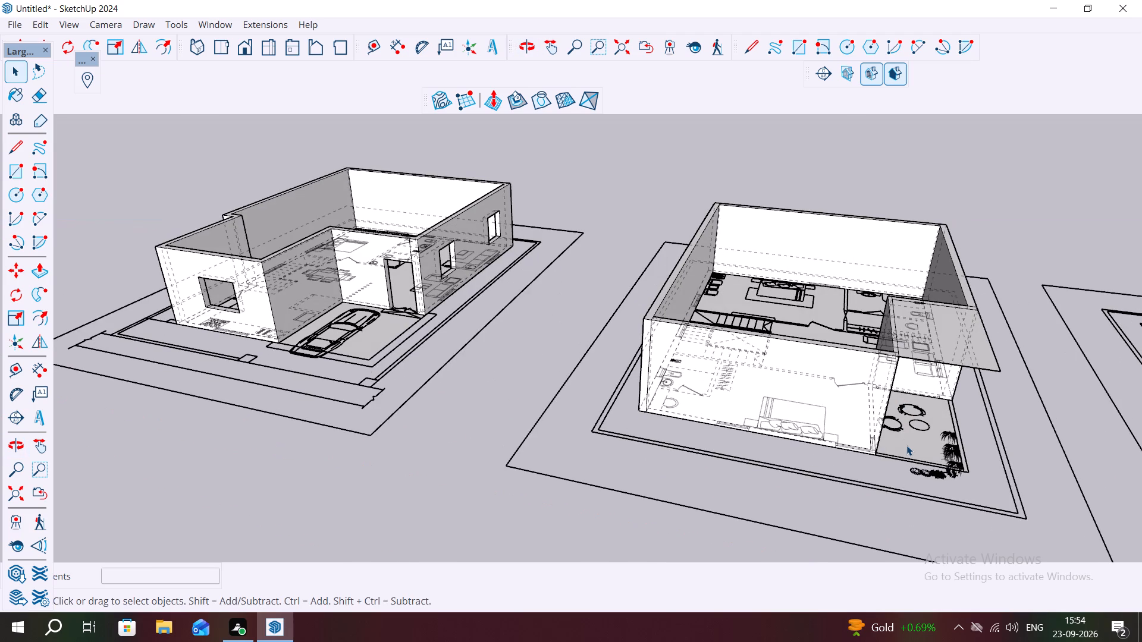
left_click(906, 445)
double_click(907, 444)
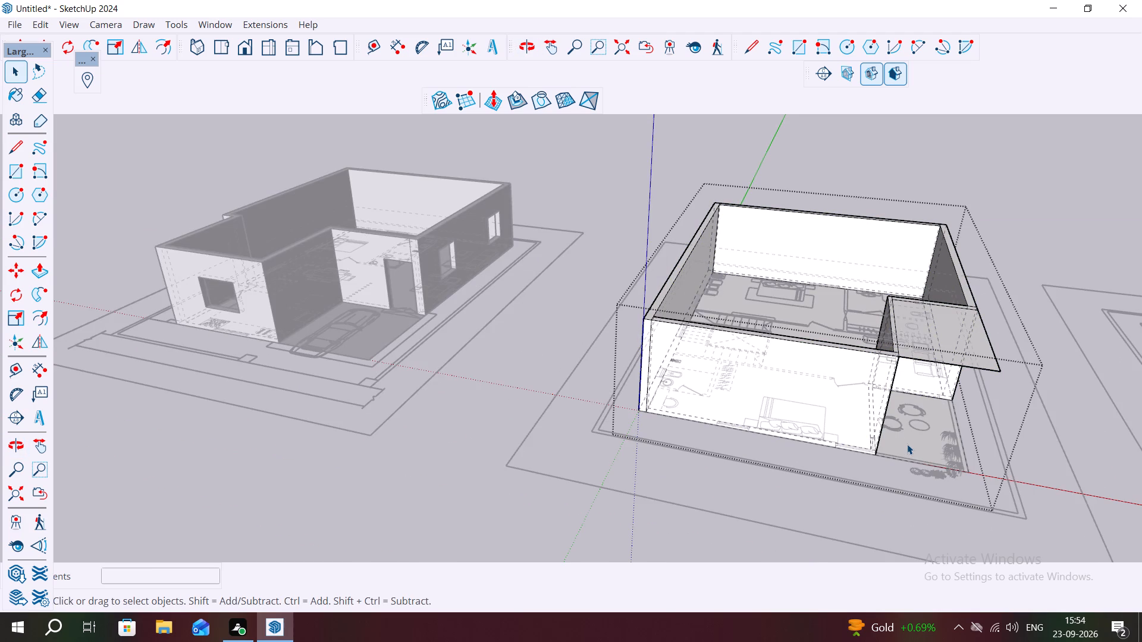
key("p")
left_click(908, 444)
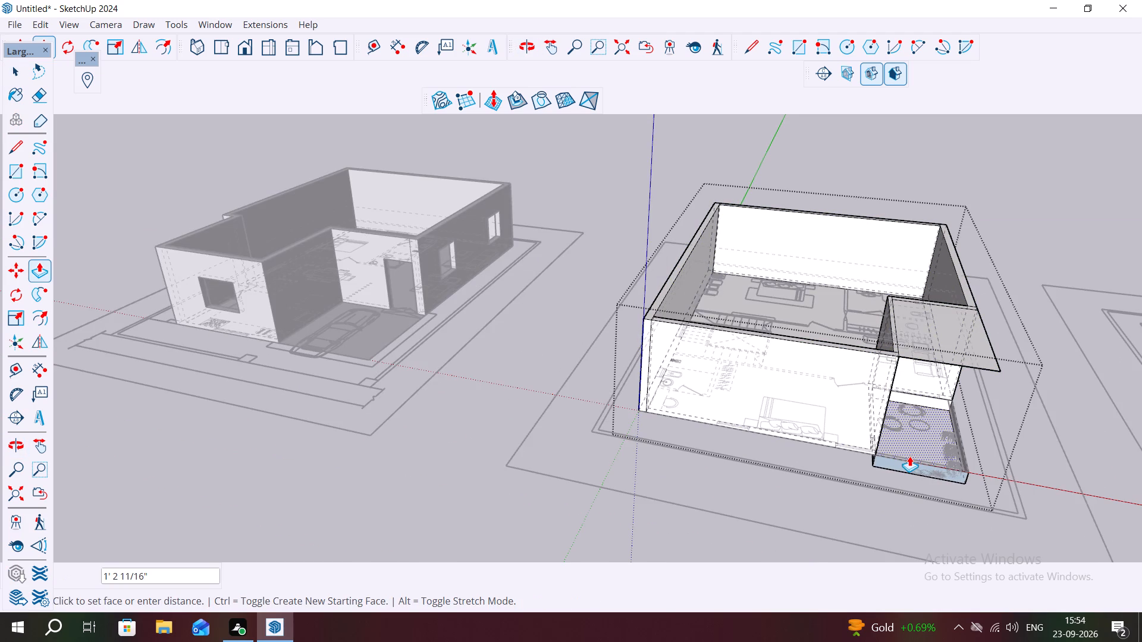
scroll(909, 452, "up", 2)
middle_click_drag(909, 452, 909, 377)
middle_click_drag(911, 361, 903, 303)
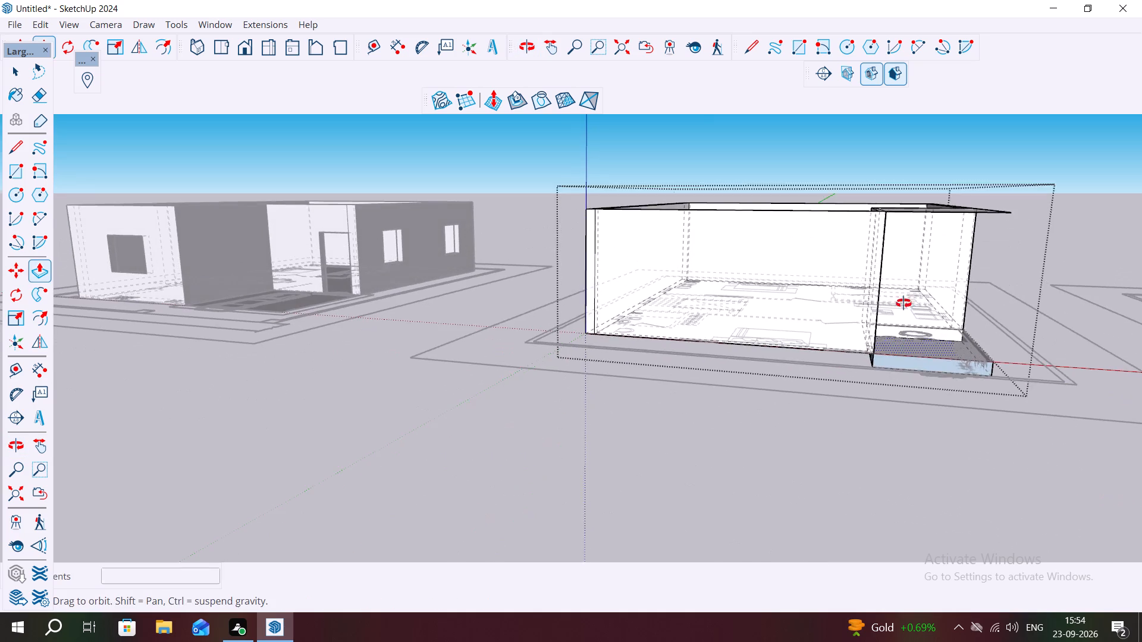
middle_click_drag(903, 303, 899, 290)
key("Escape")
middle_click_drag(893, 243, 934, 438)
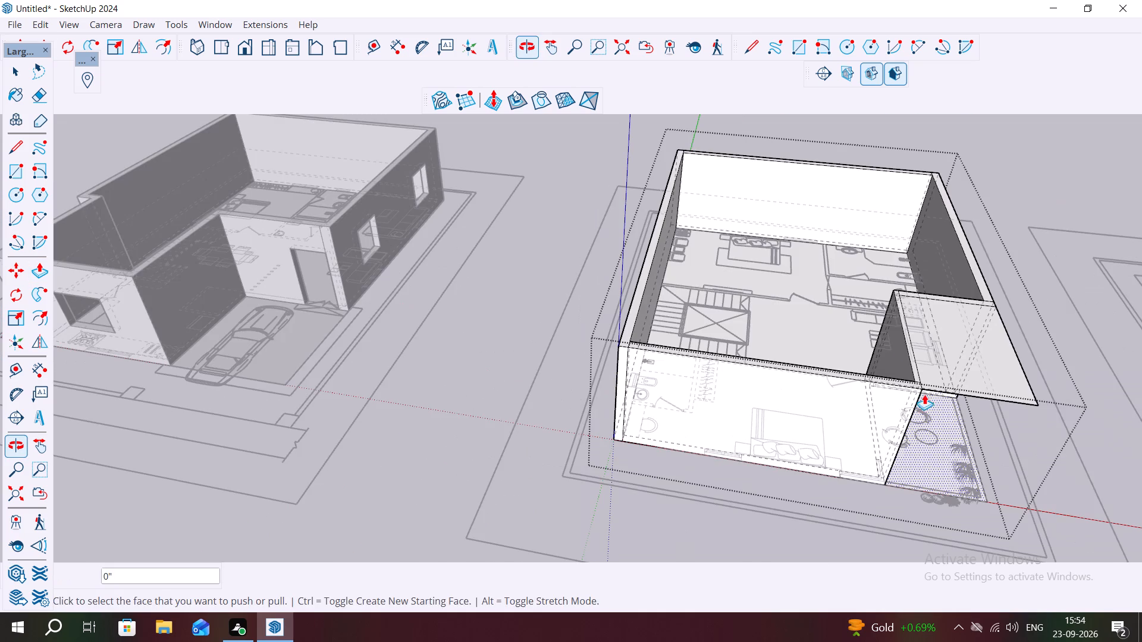
Cut the overhanging top face above the balcony out of the first-floor wall group and exit the group.
key("space")
left_click(921, 334)
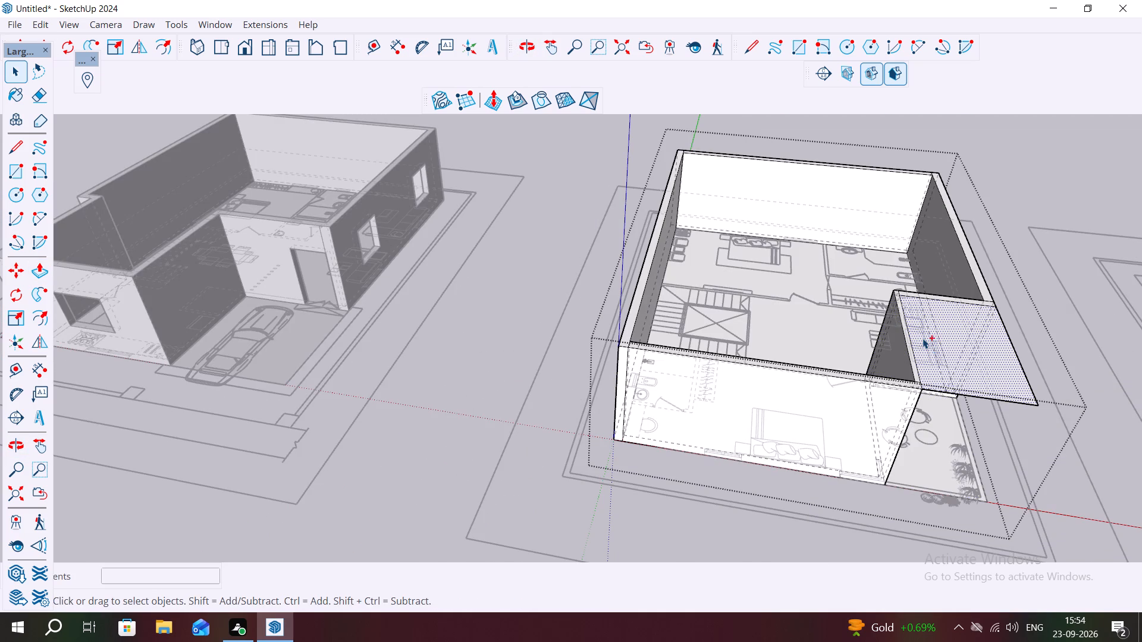
key("ctrl+x")
left_click(959, 392)
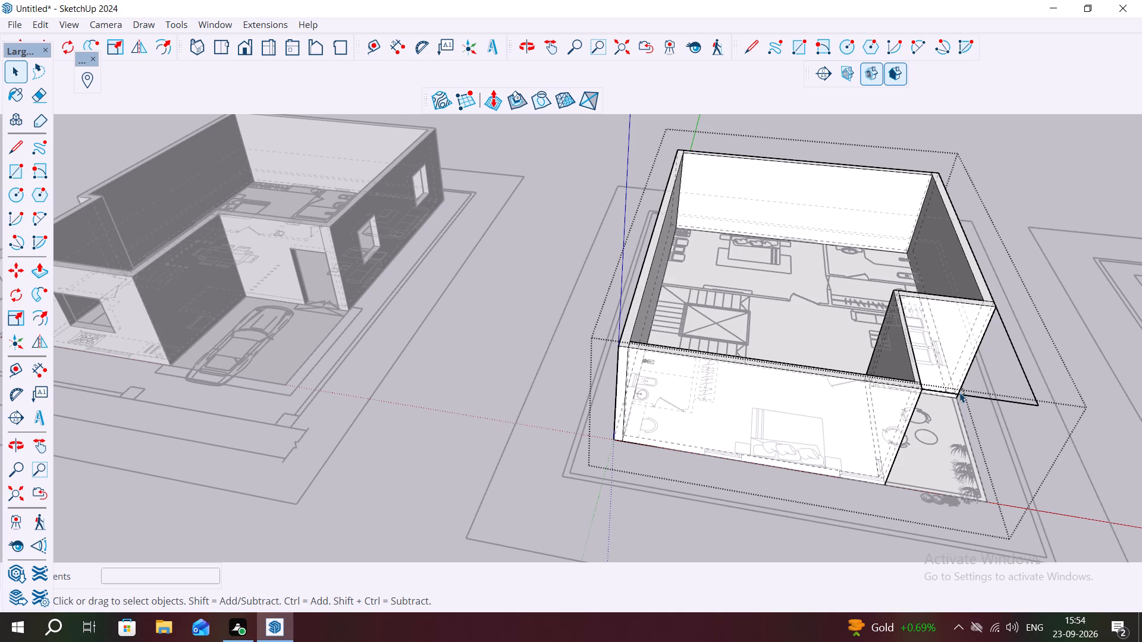
key("Escape")
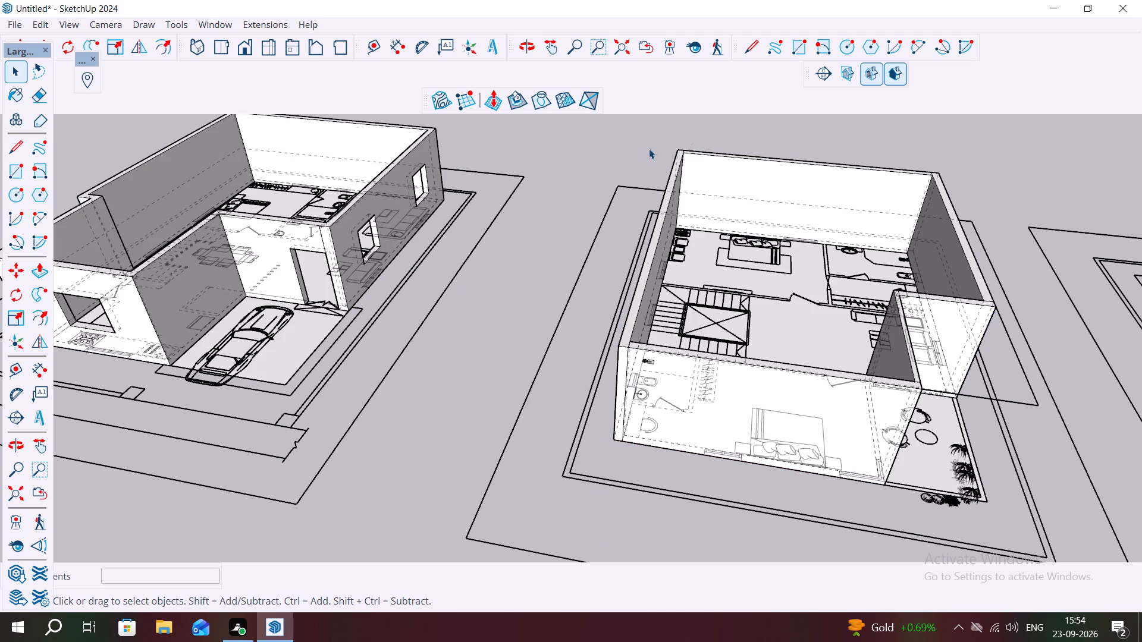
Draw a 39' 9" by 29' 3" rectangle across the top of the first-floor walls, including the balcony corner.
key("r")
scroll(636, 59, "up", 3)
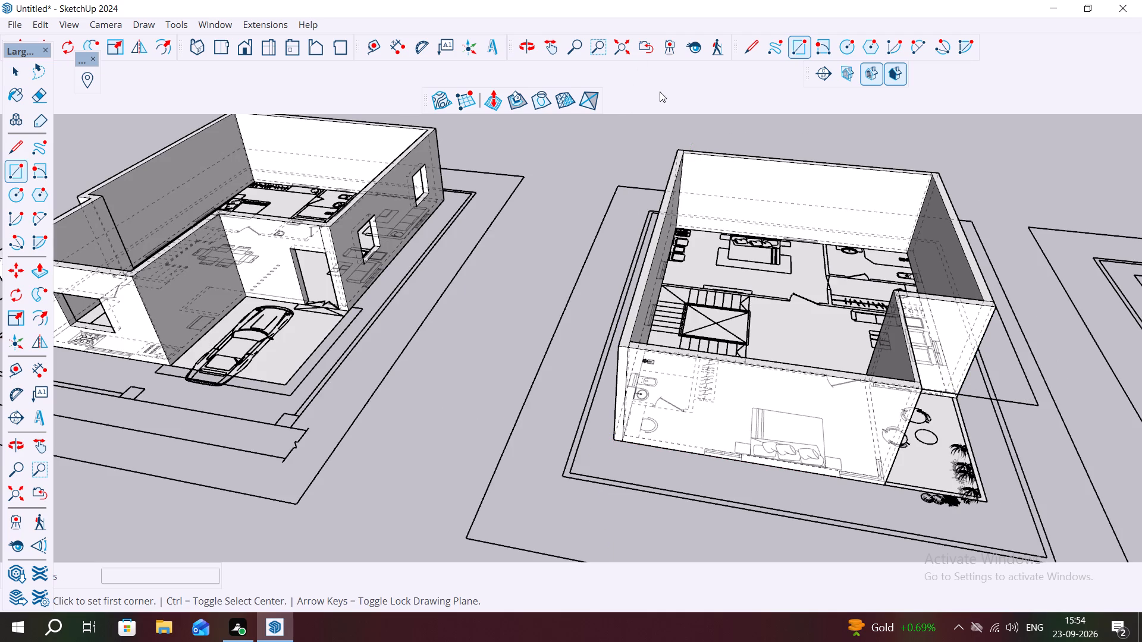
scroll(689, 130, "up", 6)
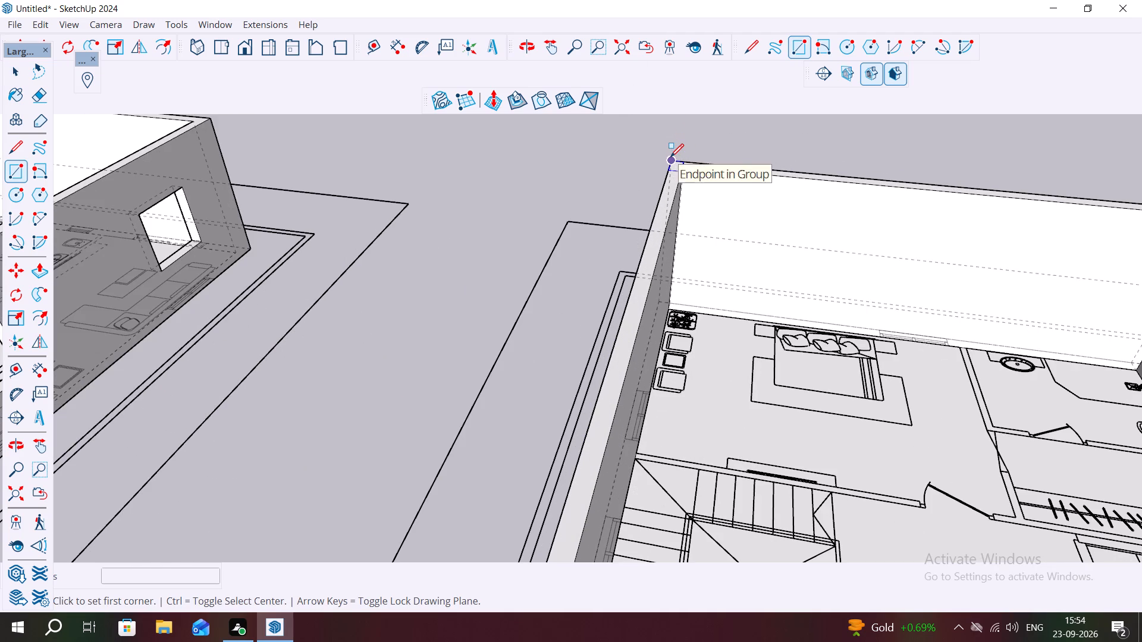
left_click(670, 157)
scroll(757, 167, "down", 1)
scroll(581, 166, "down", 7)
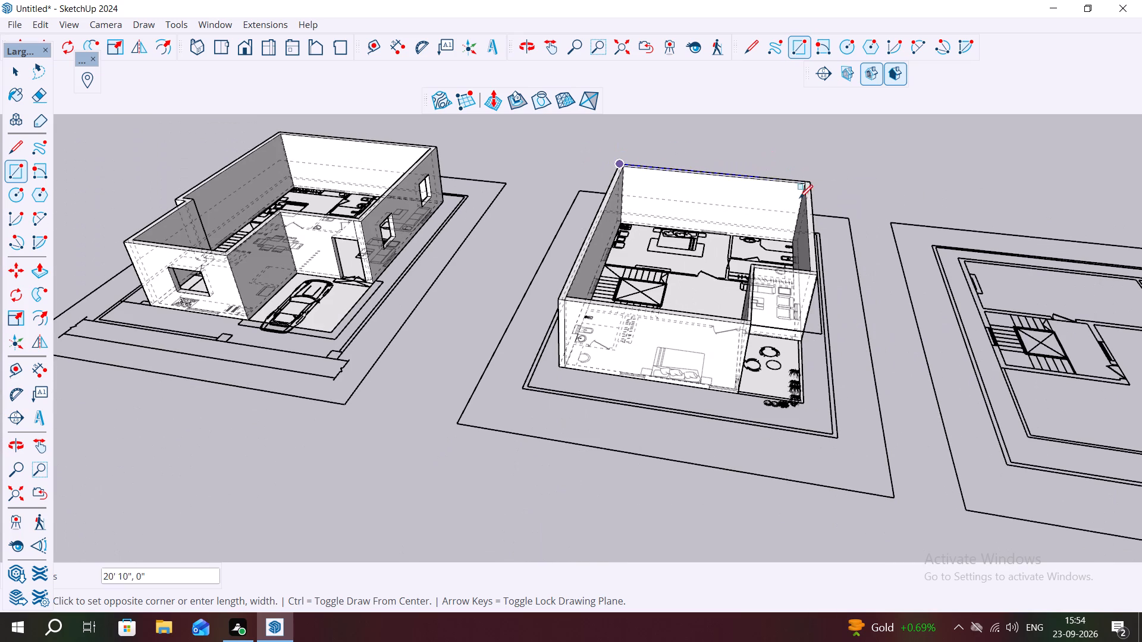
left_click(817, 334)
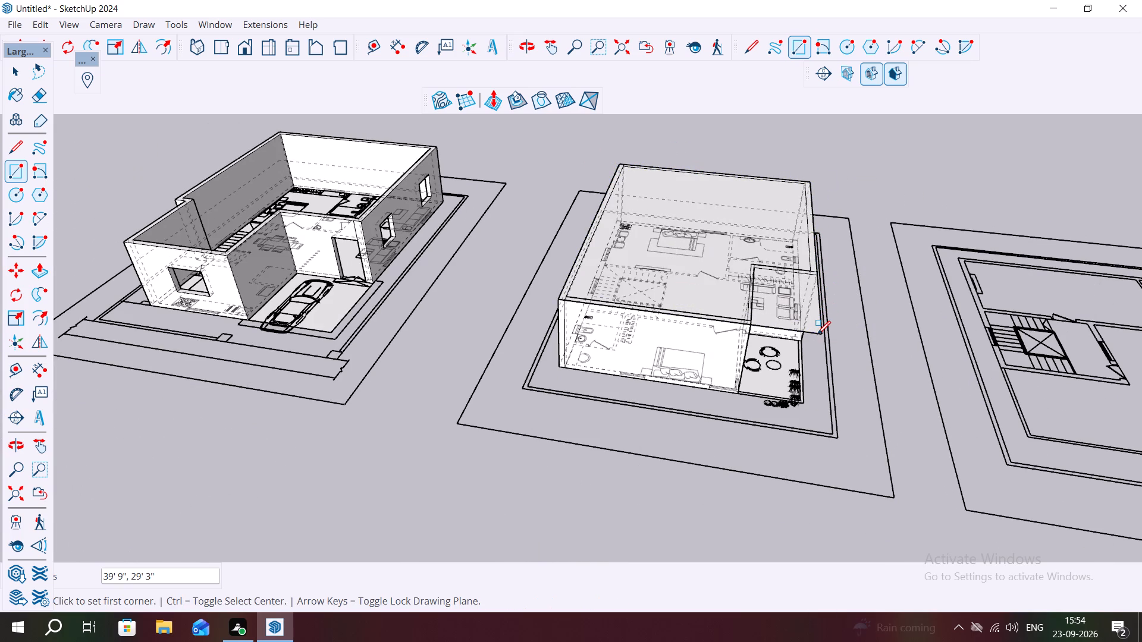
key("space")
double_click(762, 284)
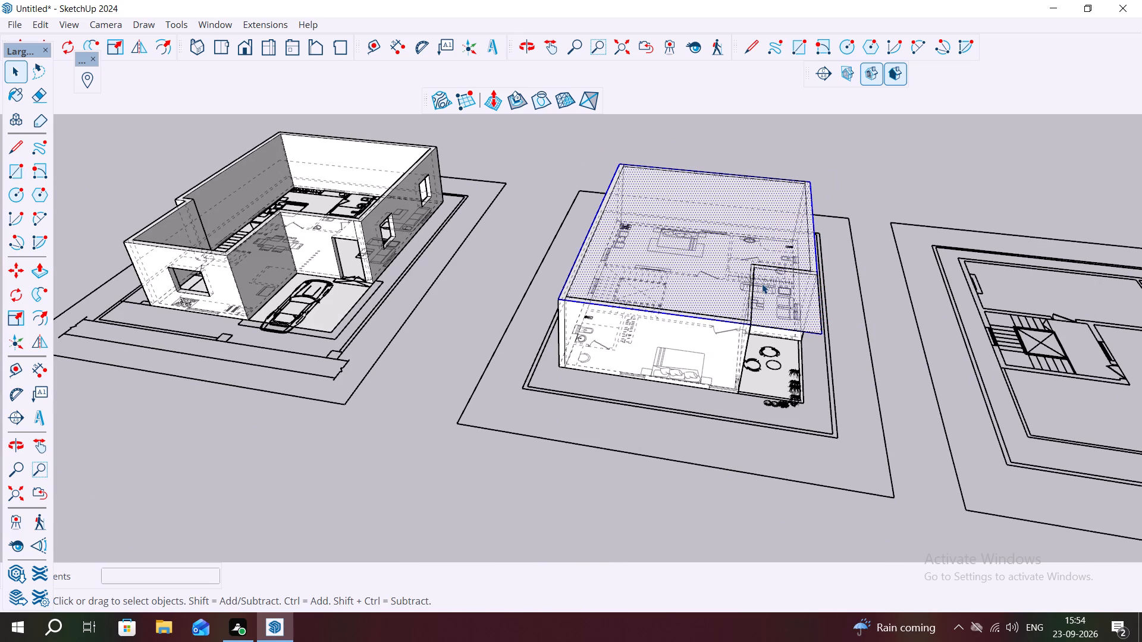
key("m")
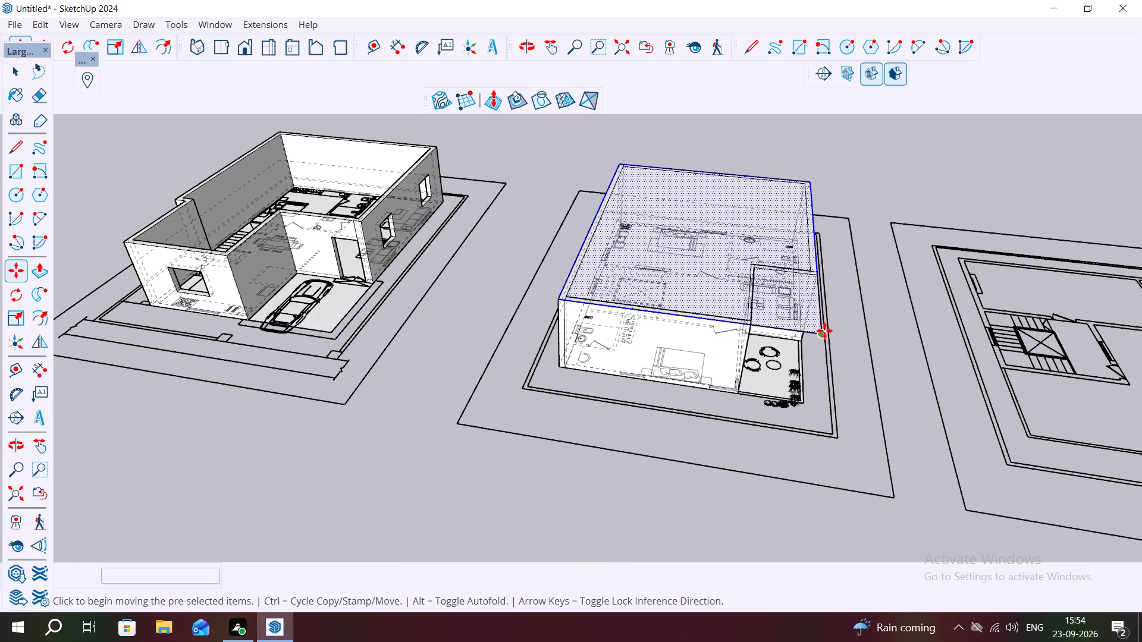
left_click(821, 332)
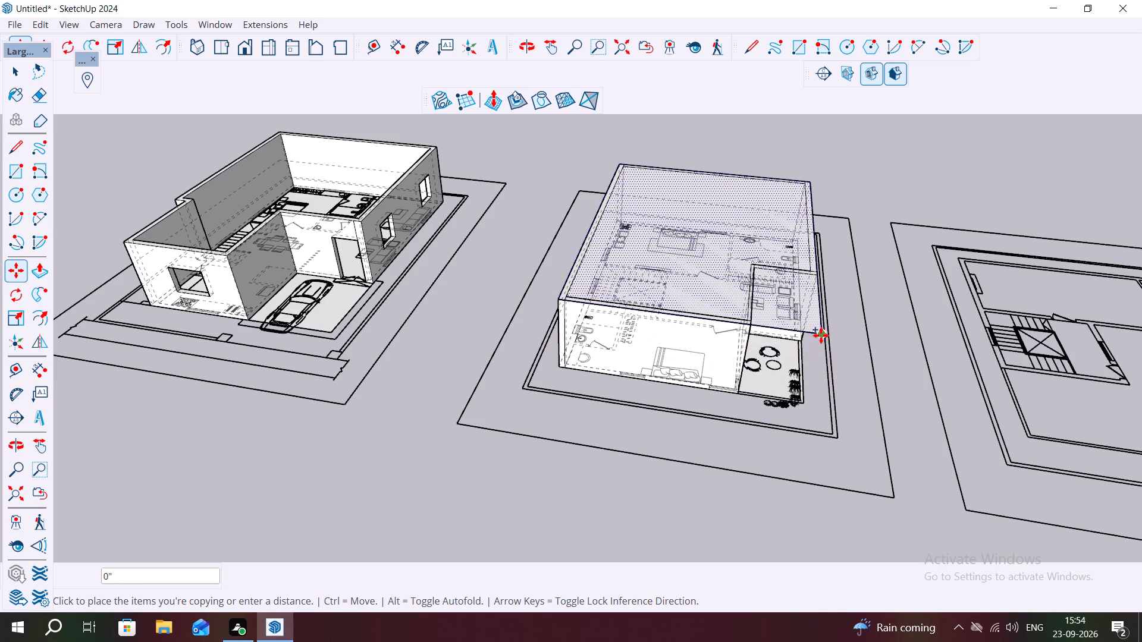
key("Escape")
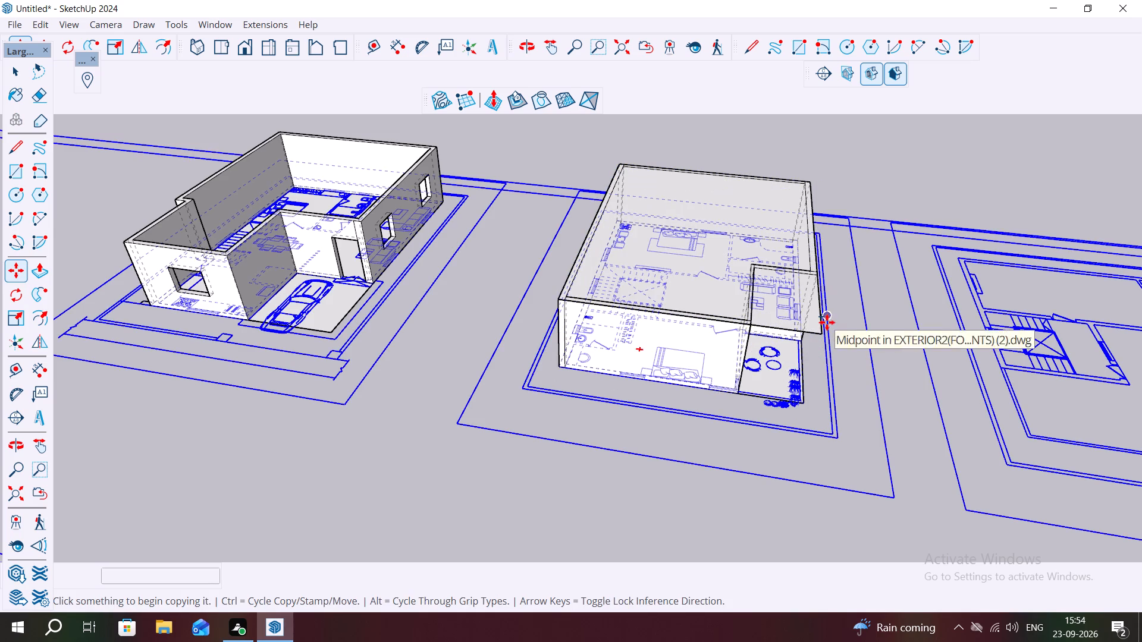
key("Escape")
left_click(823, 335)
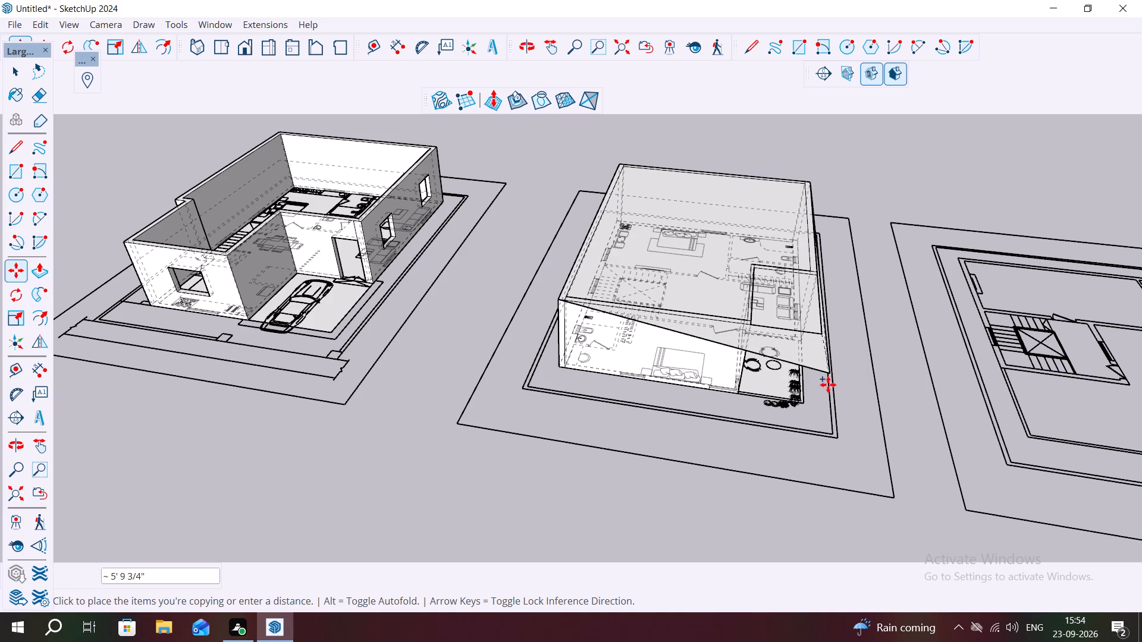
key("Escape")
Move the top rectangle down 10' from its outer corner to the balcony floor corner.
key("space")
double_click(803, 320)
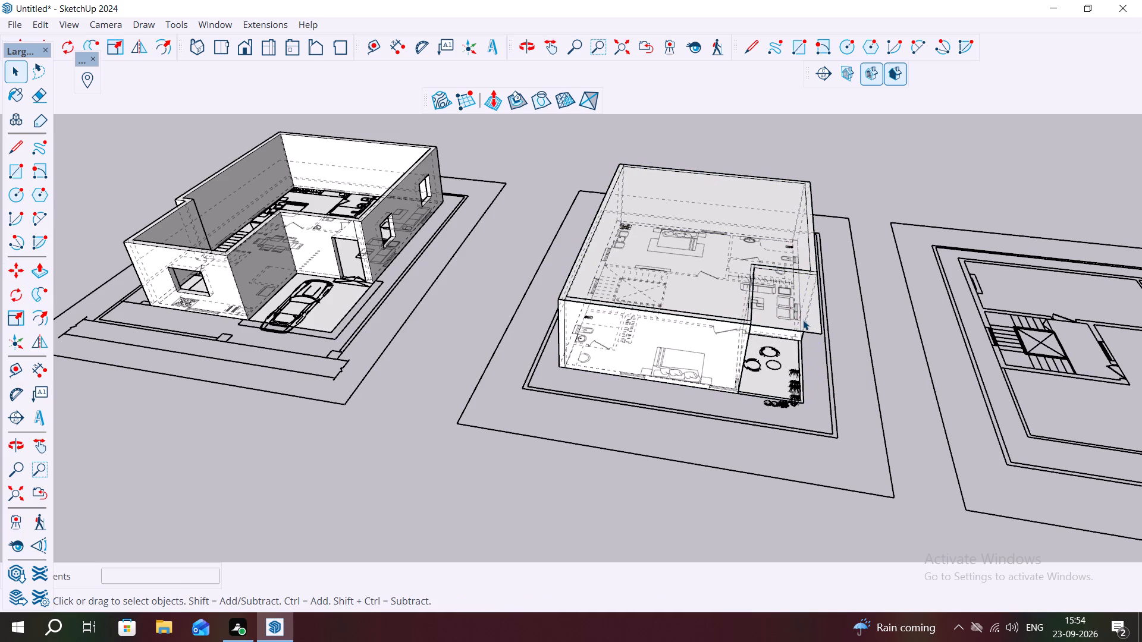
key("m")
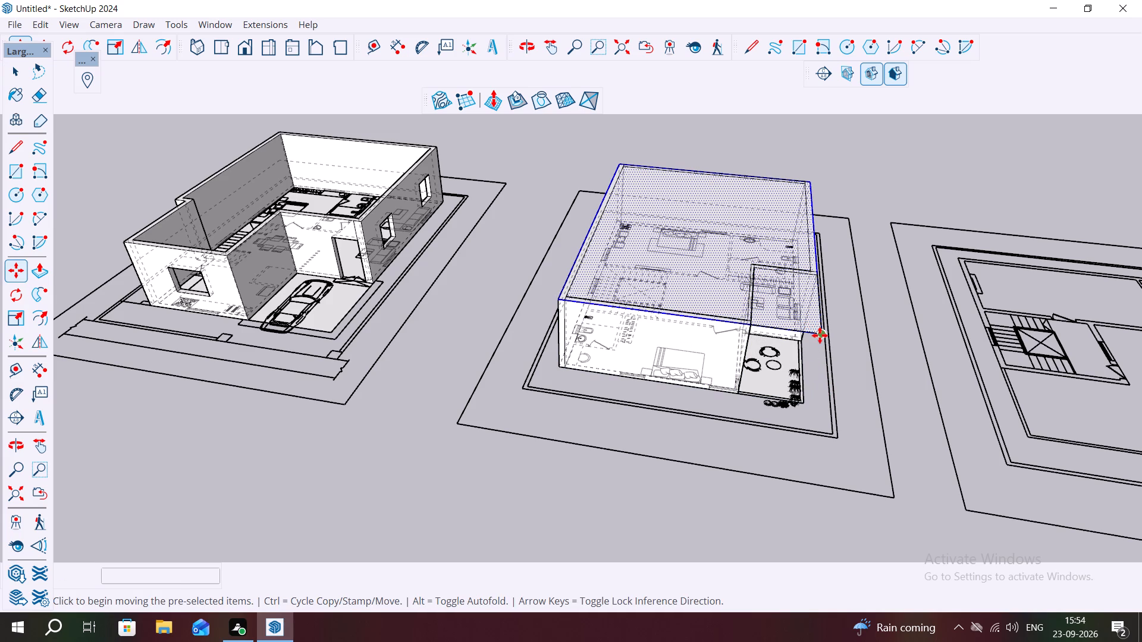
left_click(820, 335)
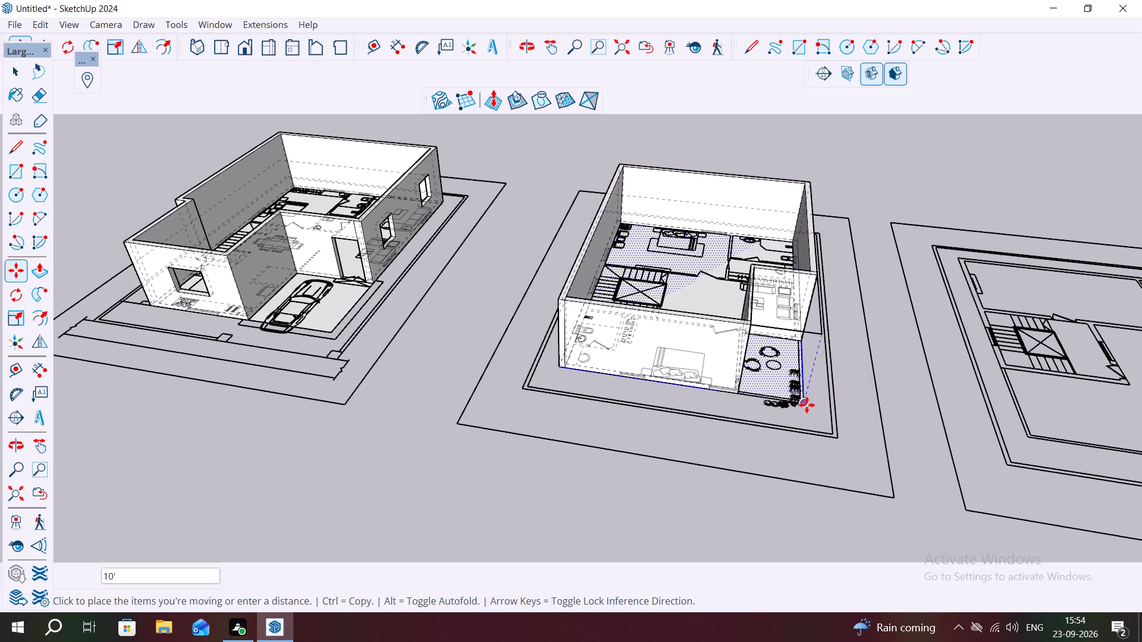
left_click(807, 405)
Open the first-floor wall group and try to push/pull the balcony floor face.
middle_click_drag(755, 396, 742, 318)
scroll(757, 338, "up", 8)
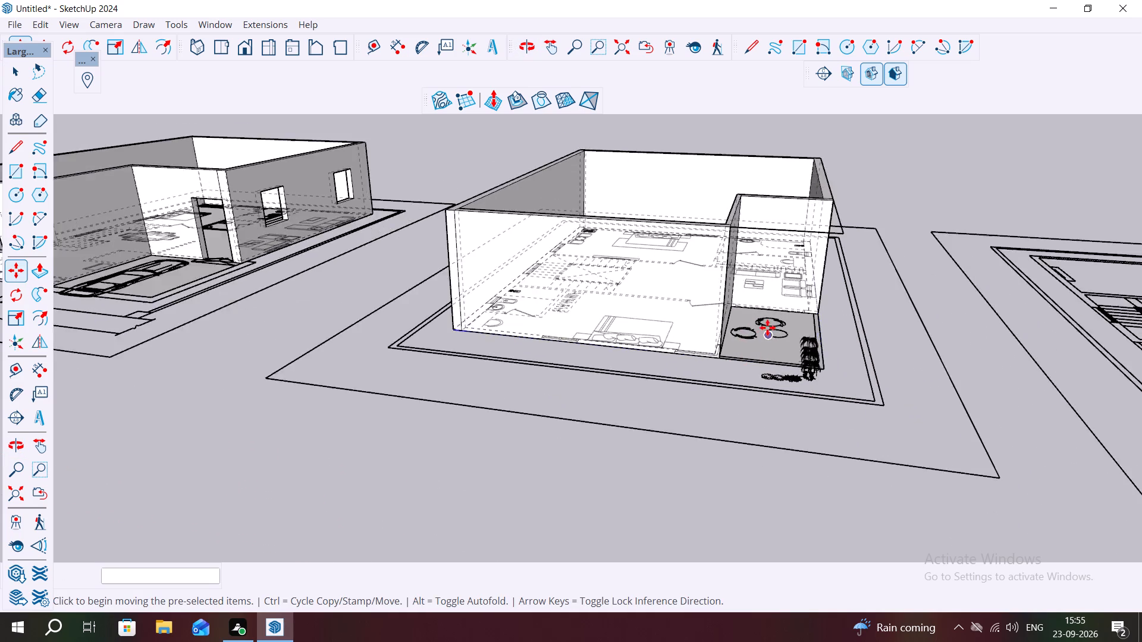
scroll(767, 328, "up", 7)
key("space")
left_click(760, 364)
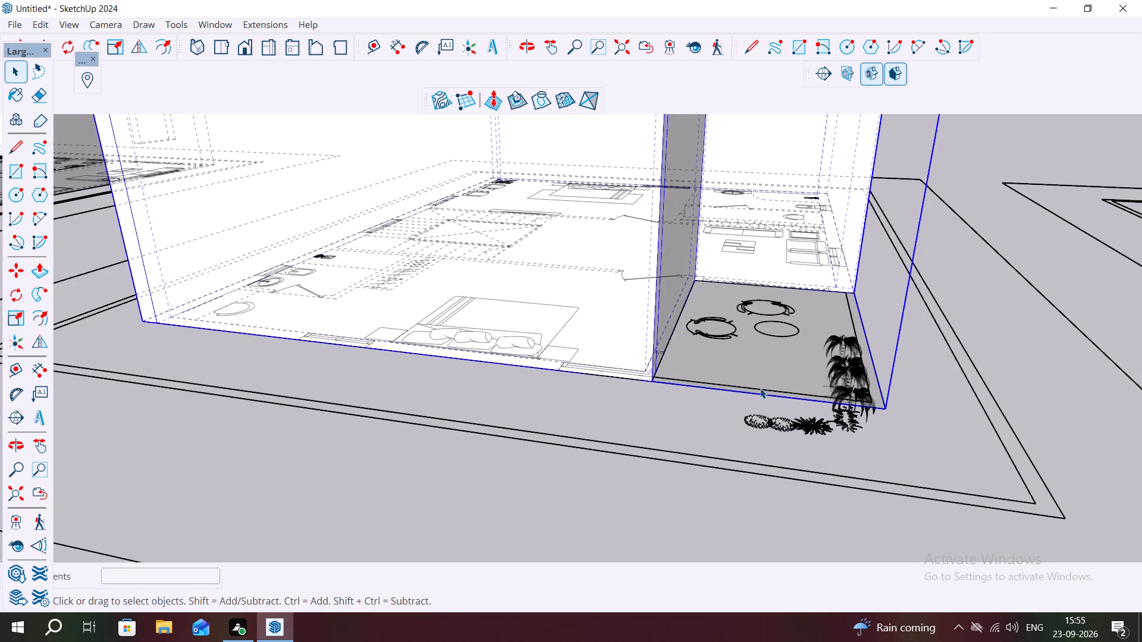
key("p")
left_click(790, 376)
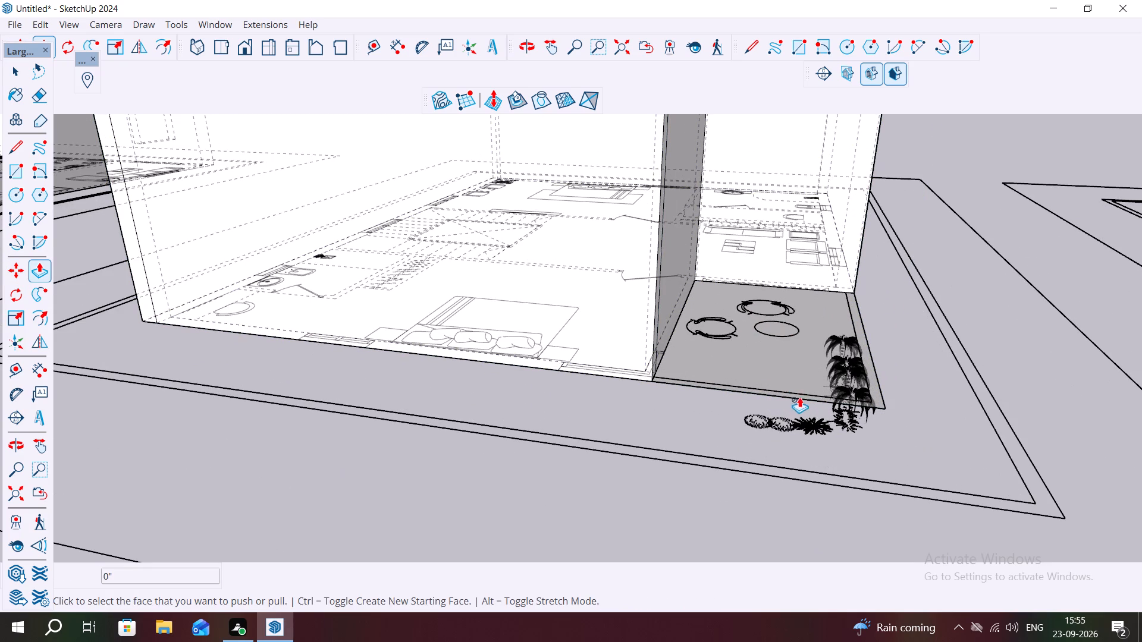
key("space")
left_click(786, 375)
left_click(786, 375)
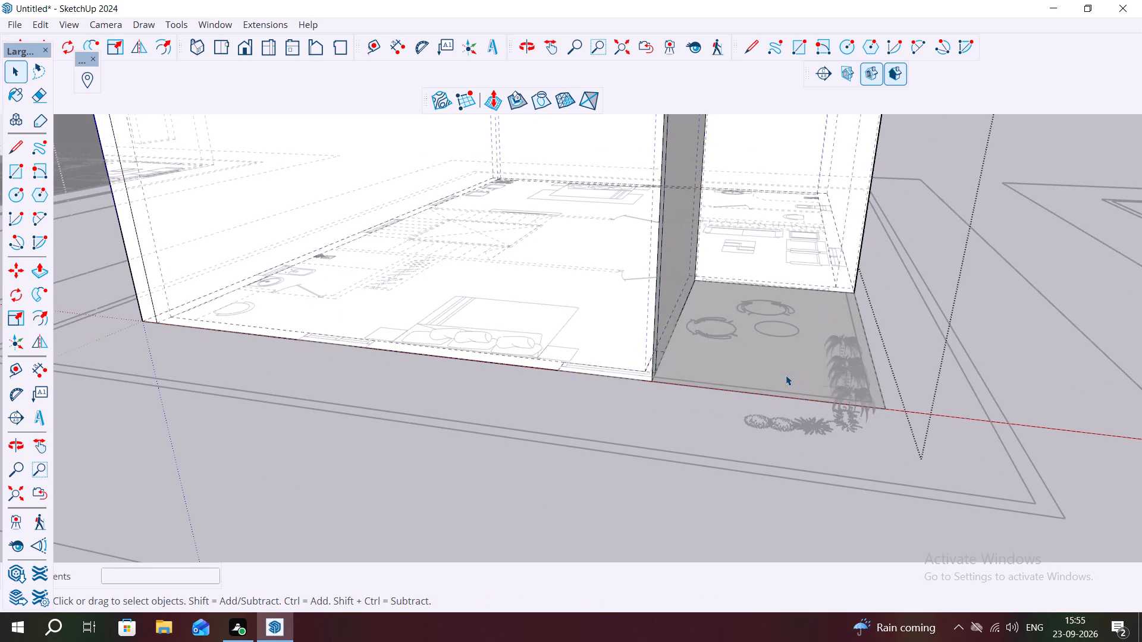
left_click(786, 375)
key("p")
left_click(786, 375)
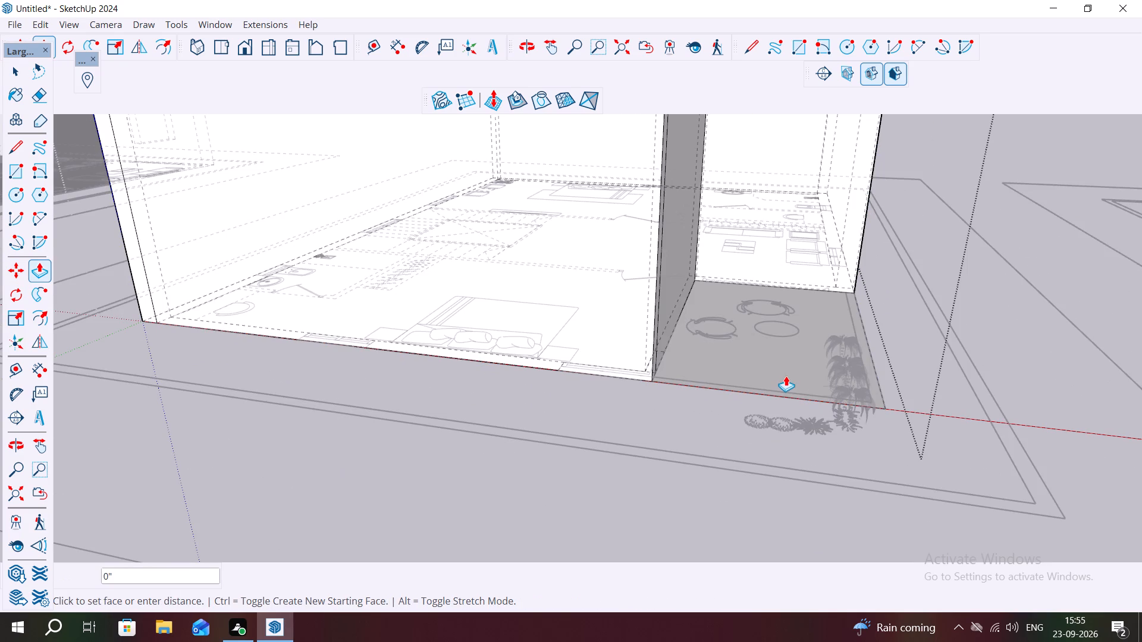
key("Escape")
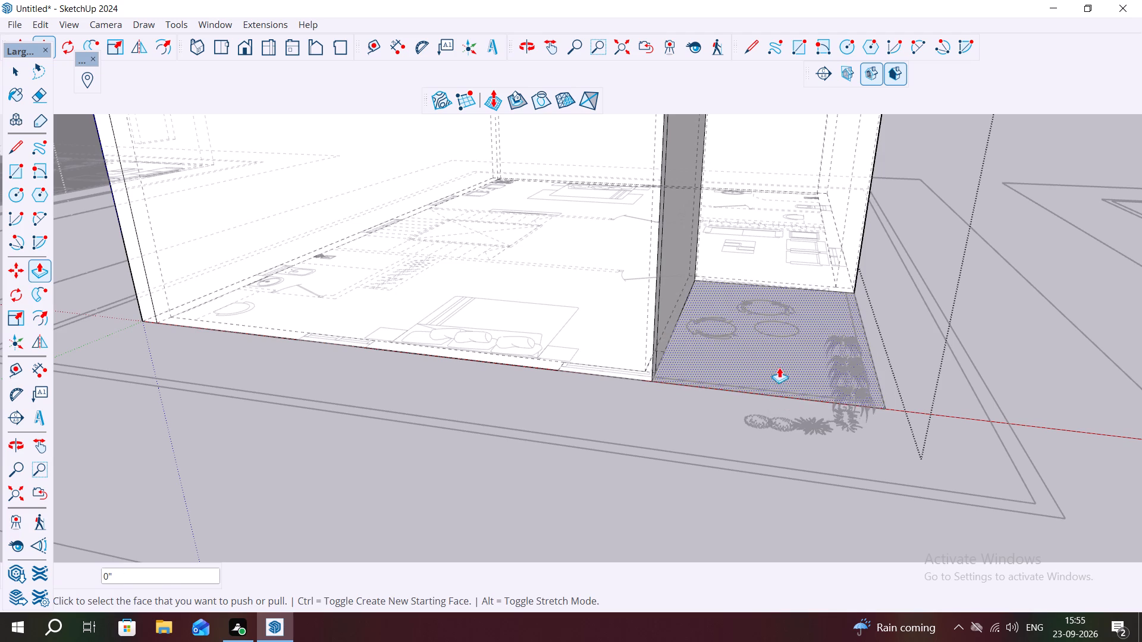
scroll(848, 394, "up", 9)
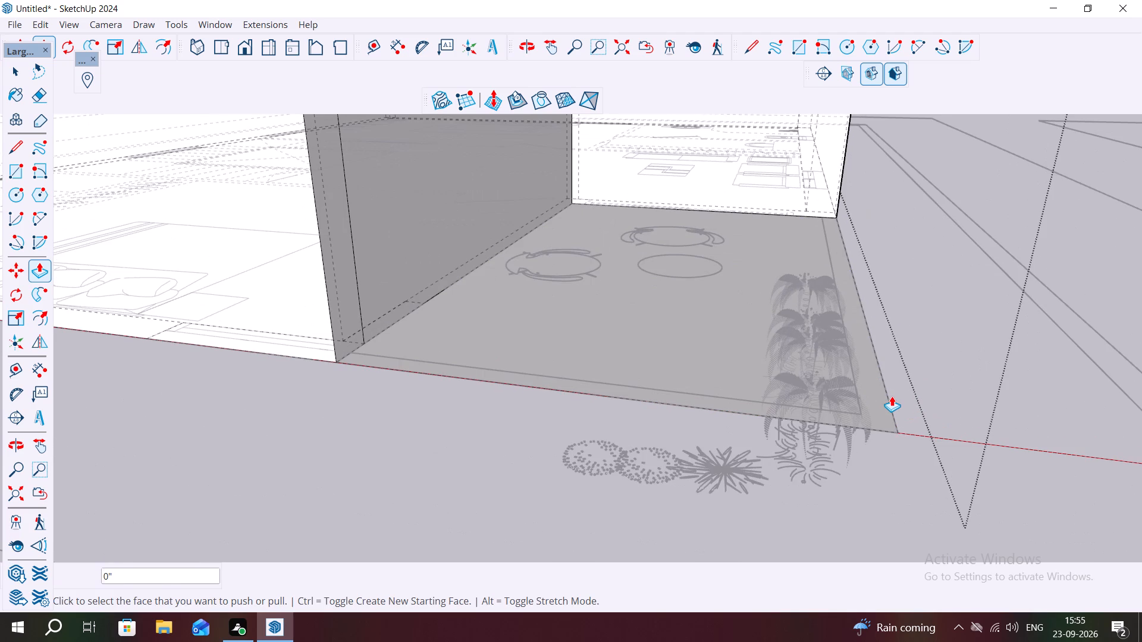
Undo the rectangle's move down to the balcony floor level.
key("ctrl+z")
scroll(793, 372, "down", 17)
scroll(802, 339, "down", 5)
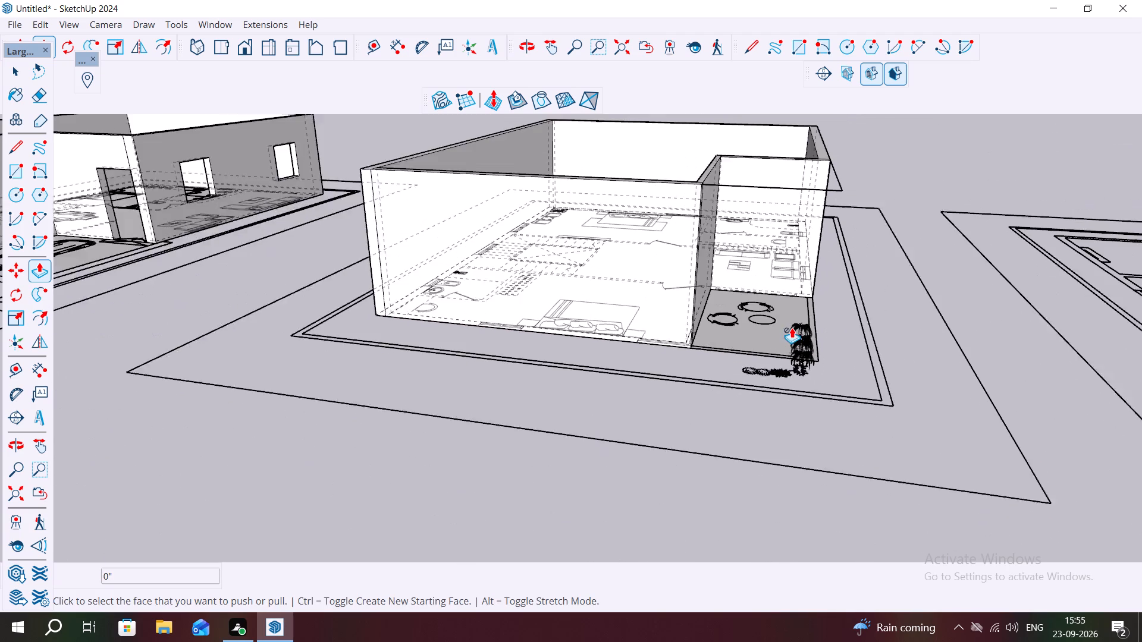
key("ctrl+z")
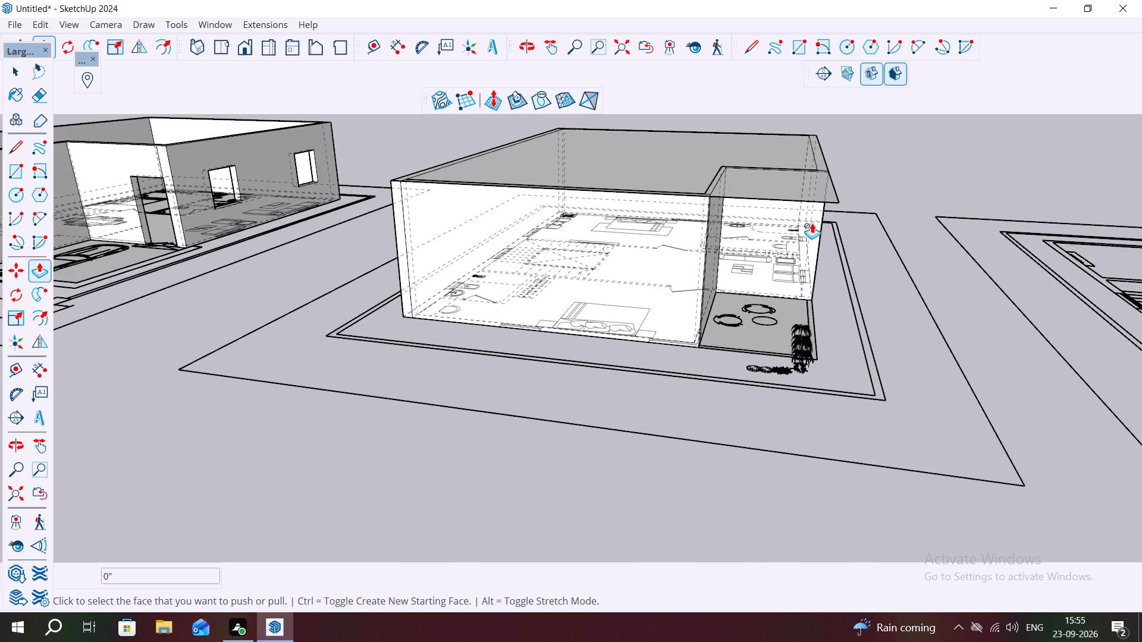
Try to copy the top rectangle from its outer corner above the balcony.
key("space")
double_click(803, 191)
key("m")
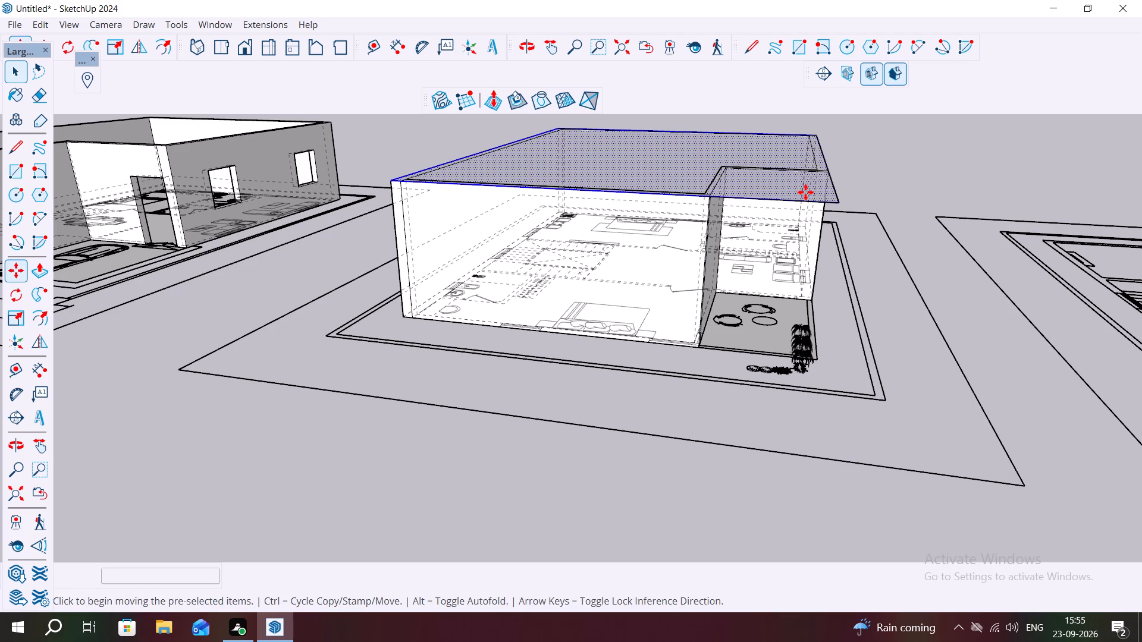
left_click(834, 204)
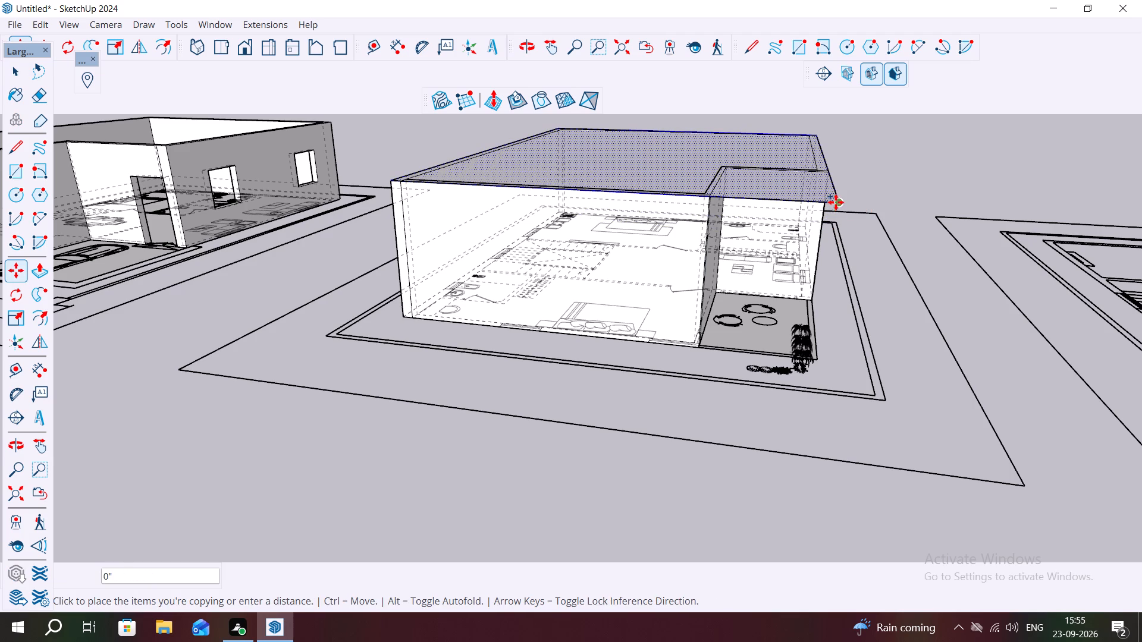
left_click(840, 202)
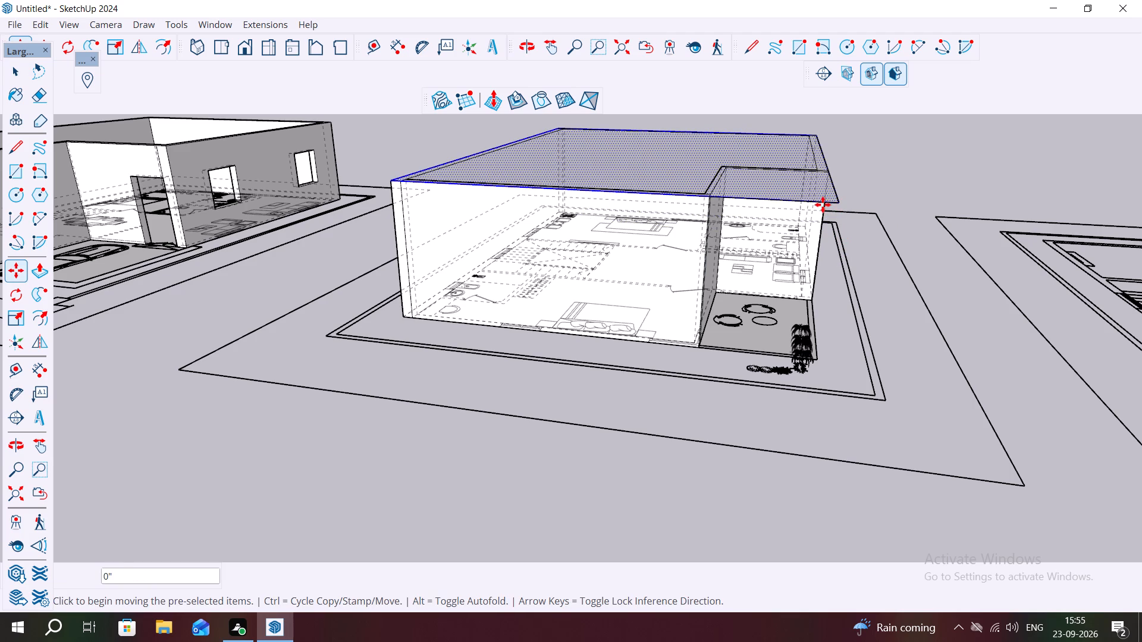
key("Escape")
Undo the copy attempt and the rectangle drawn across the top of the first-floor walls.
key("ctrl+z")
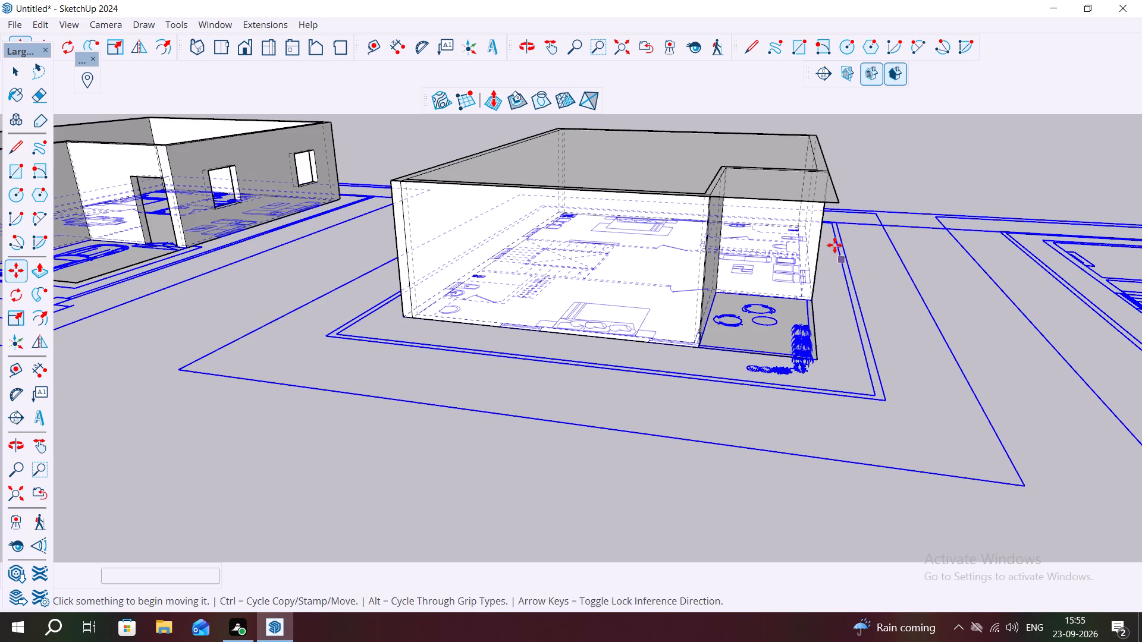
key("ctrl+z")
Draw a 29' 3" by 39' 9" rectangle from the first-floor walls' back outer corner to the outer corner above the balcony.
scroll(783, 241, "down", 6)
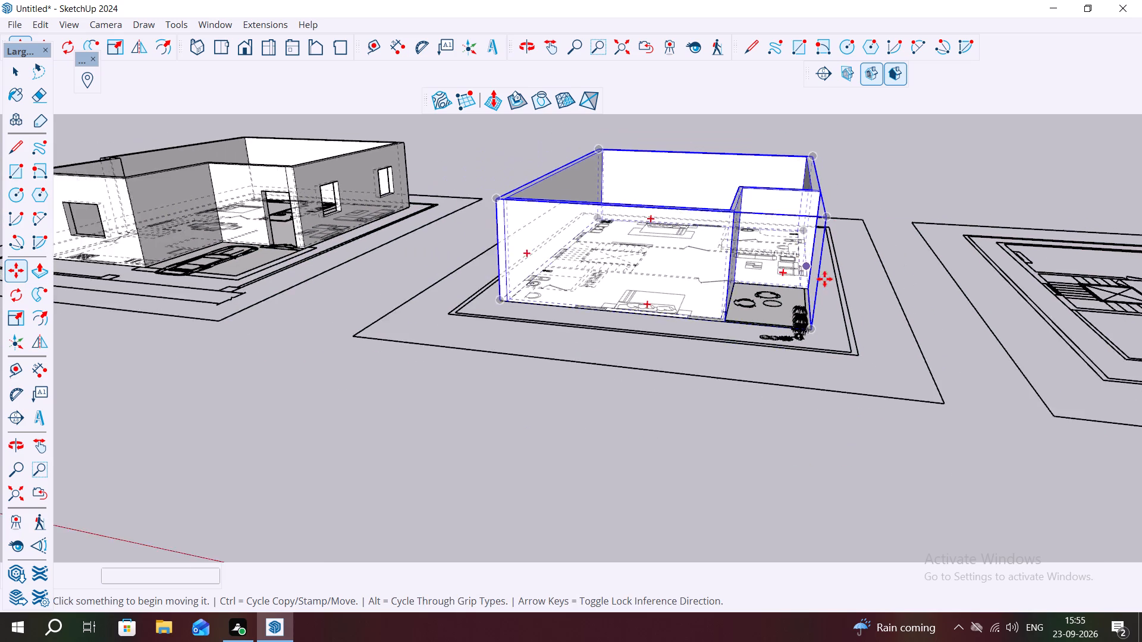
scroll(824, 279, "down", 3)
middle_click_drag(763, 240, 836, 344)
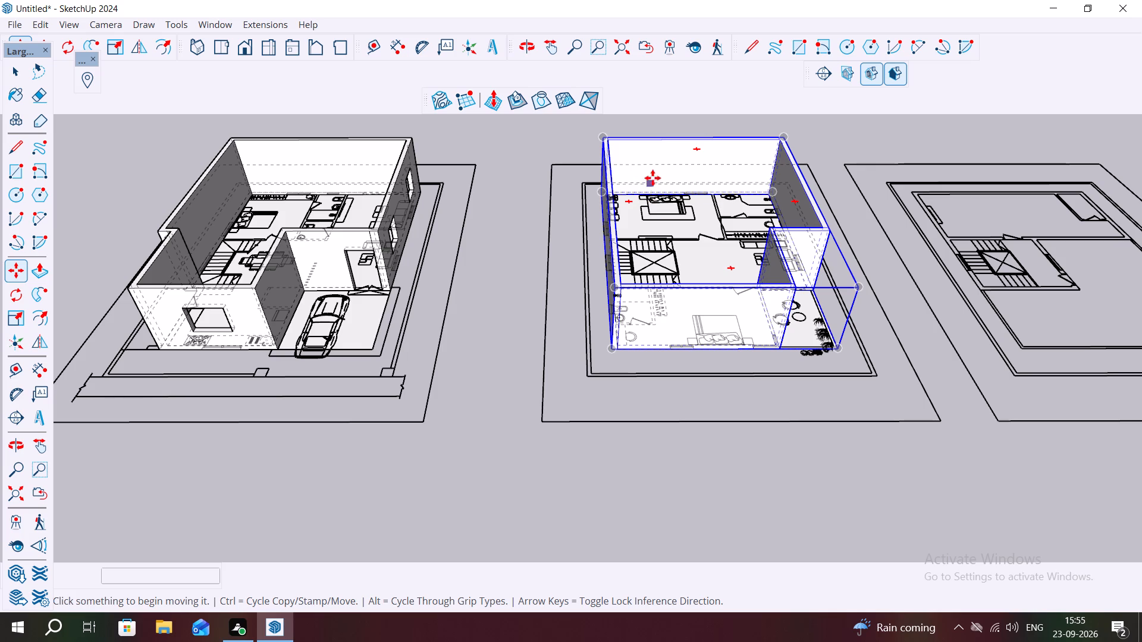
scroll(639, 148, "up", 3)
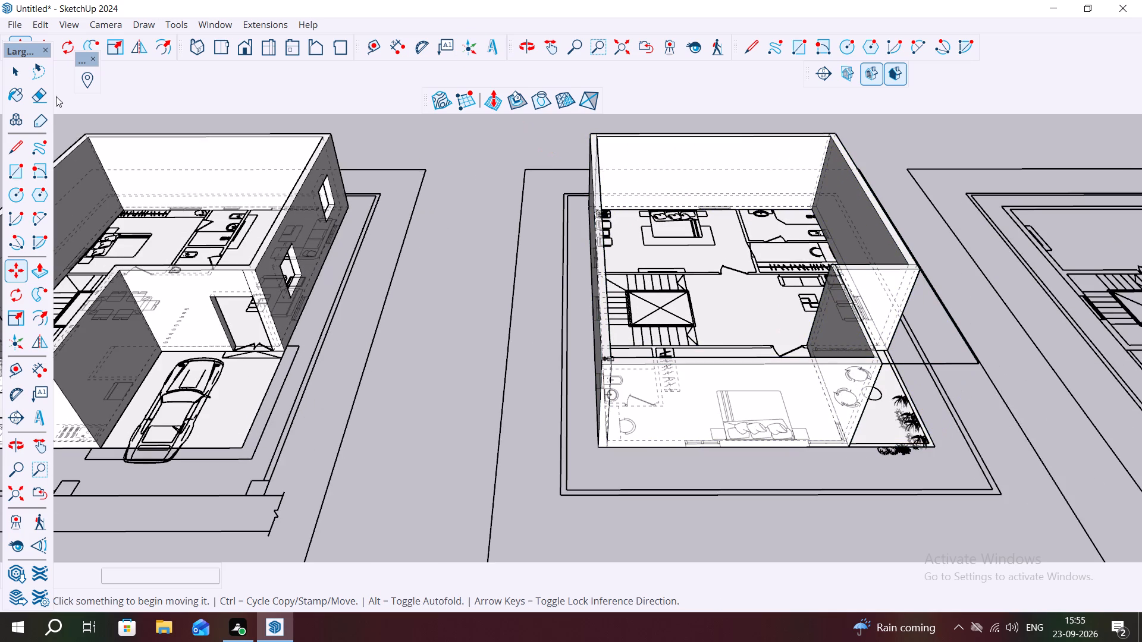
left_click(13, 166)
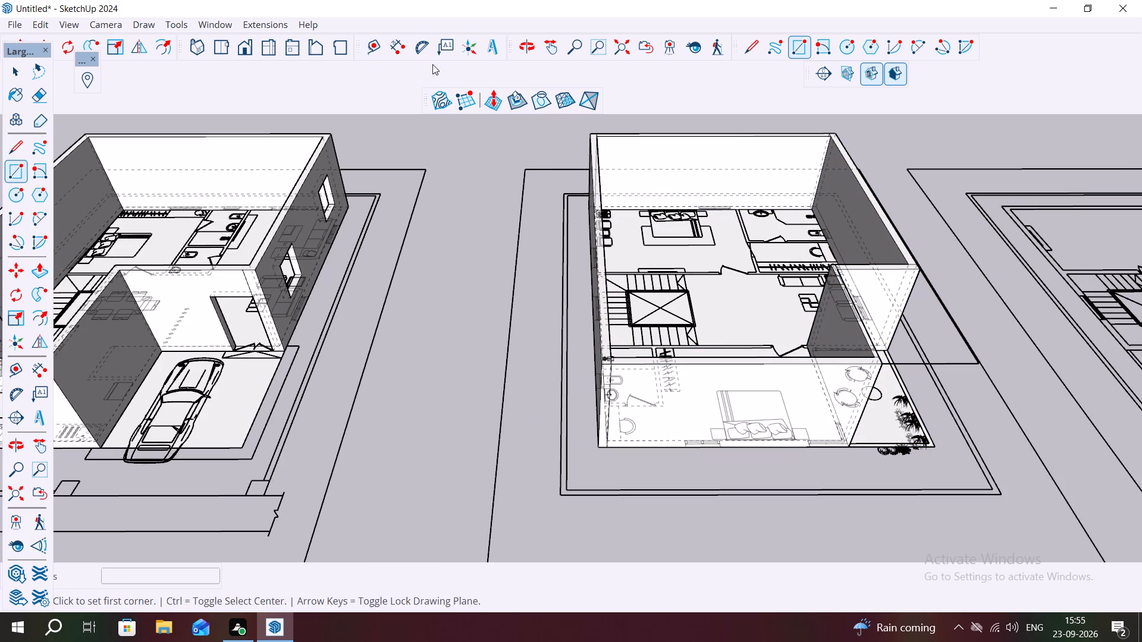
scroll(638, 149, "up", 3)
scroll(597, 121, "up", 3)
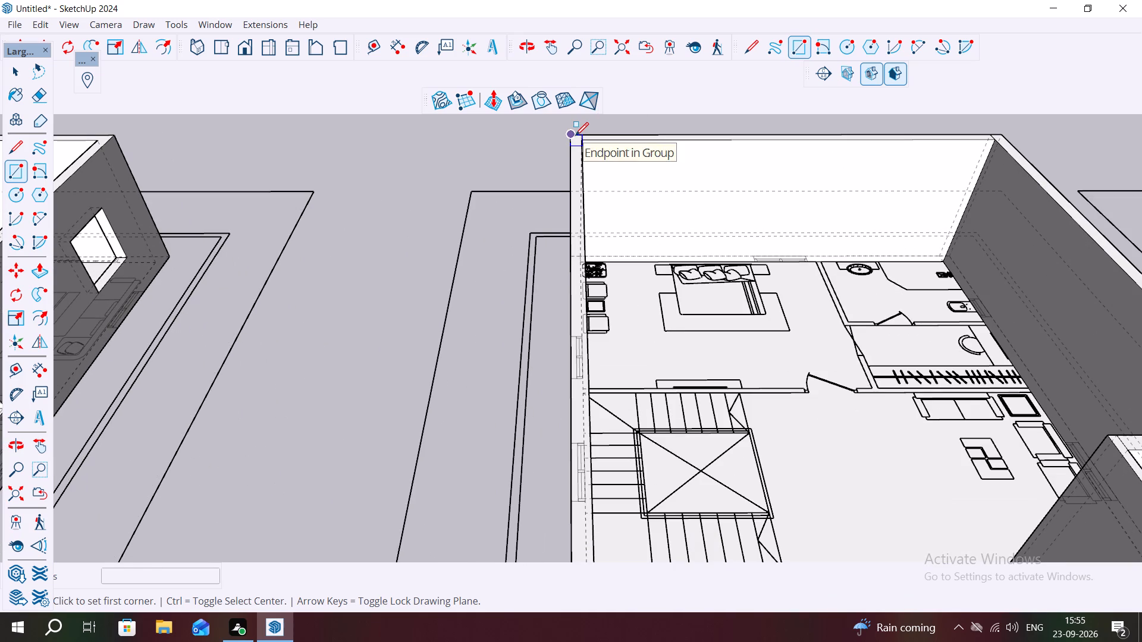
left_click(575, 136)
scroll(616, 150, "down", 10)
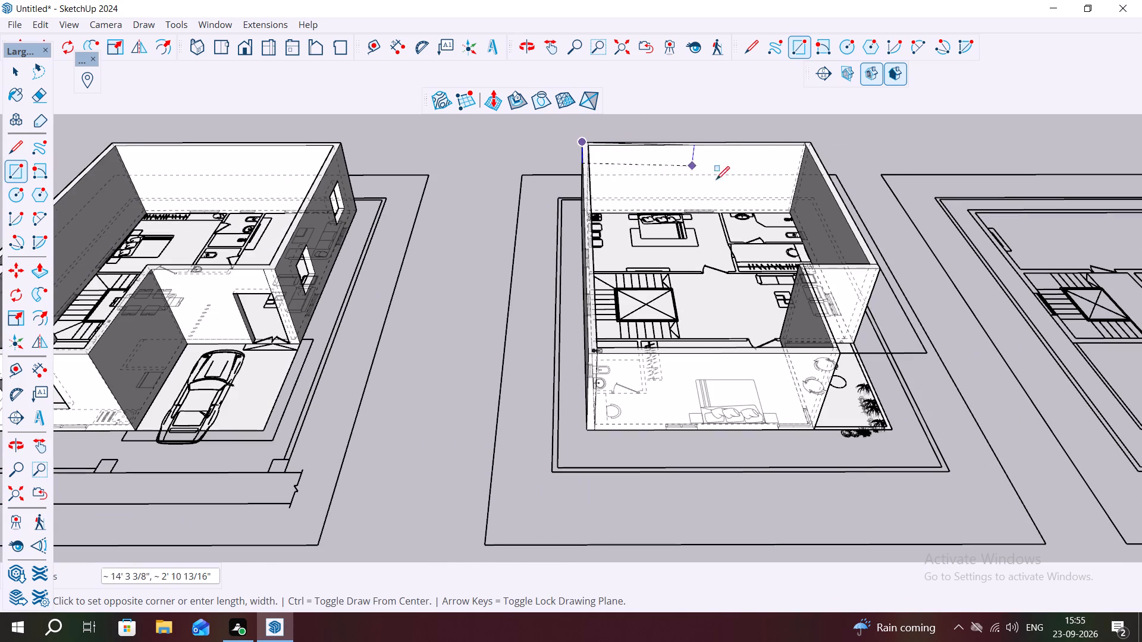
left_click(925, 353)
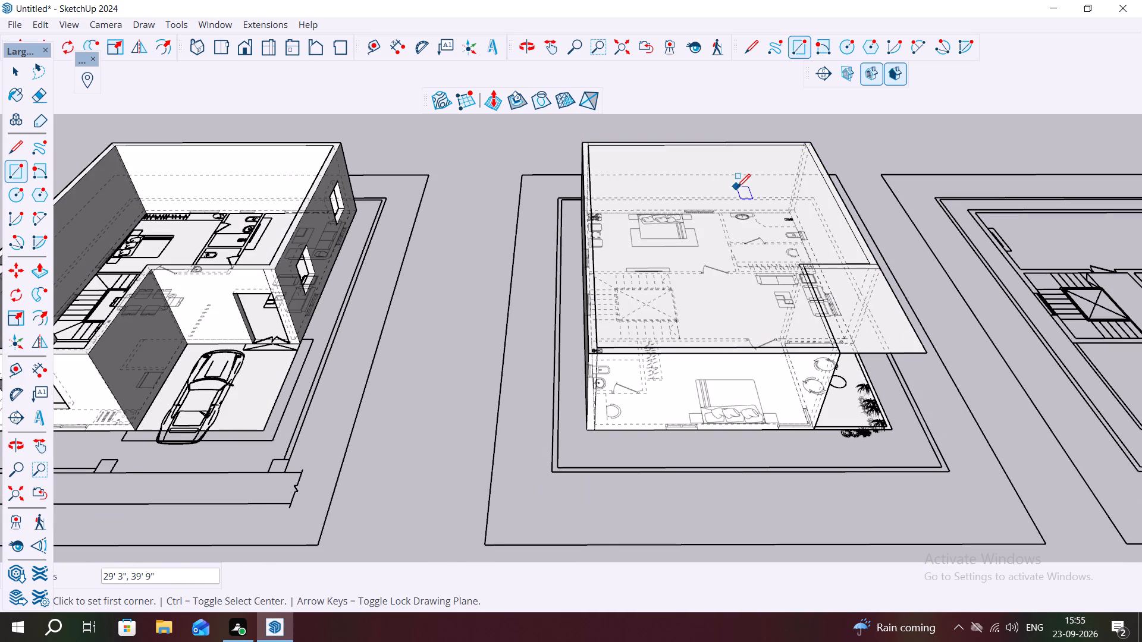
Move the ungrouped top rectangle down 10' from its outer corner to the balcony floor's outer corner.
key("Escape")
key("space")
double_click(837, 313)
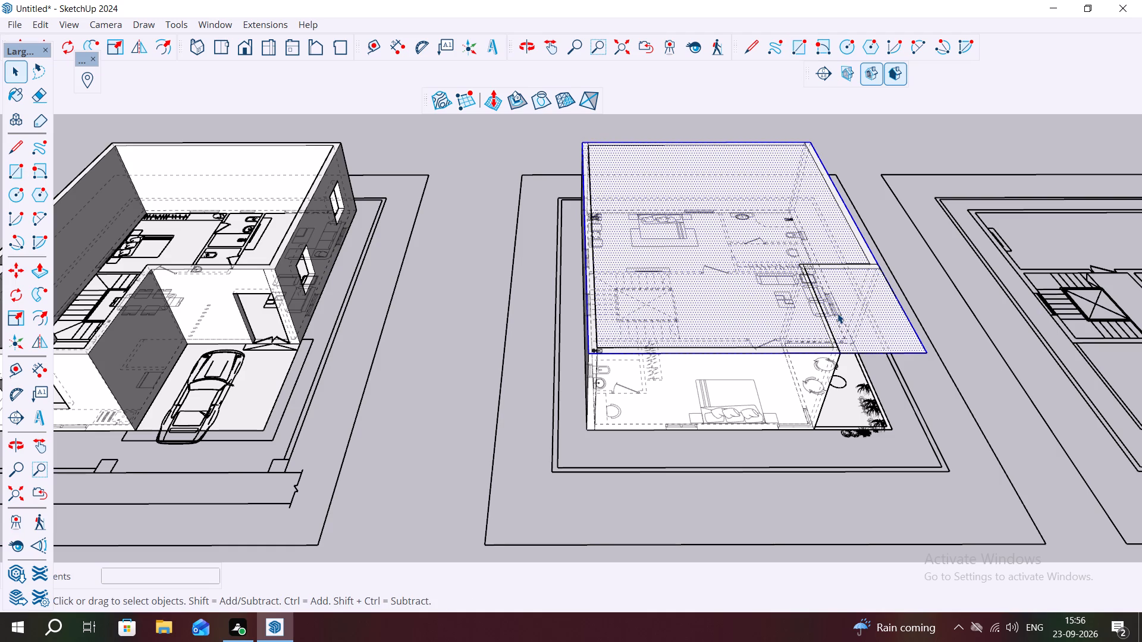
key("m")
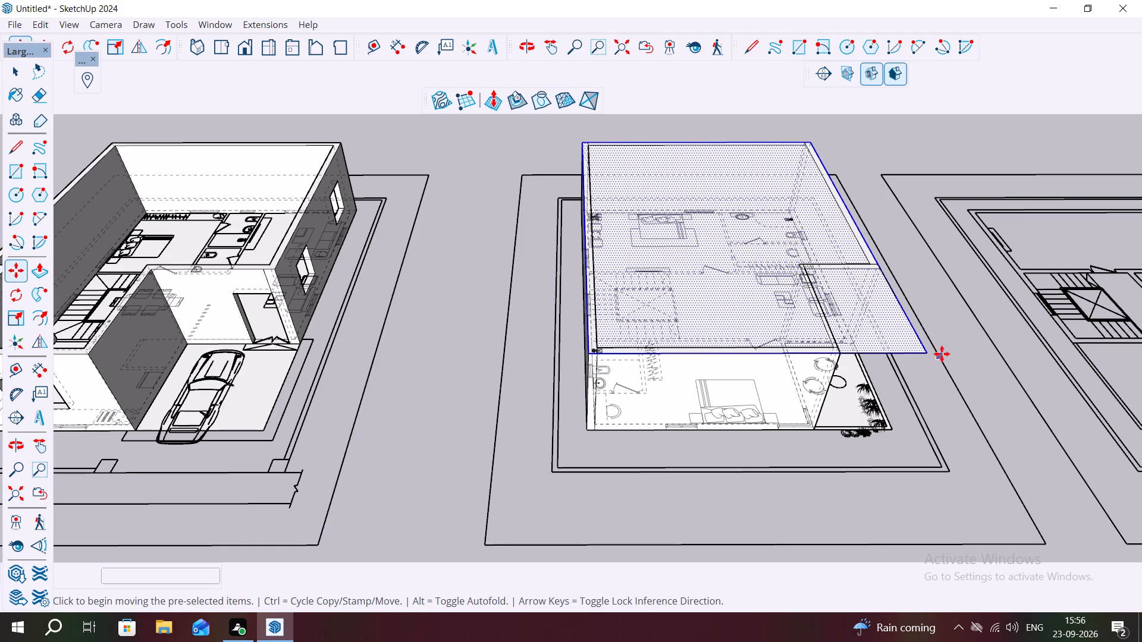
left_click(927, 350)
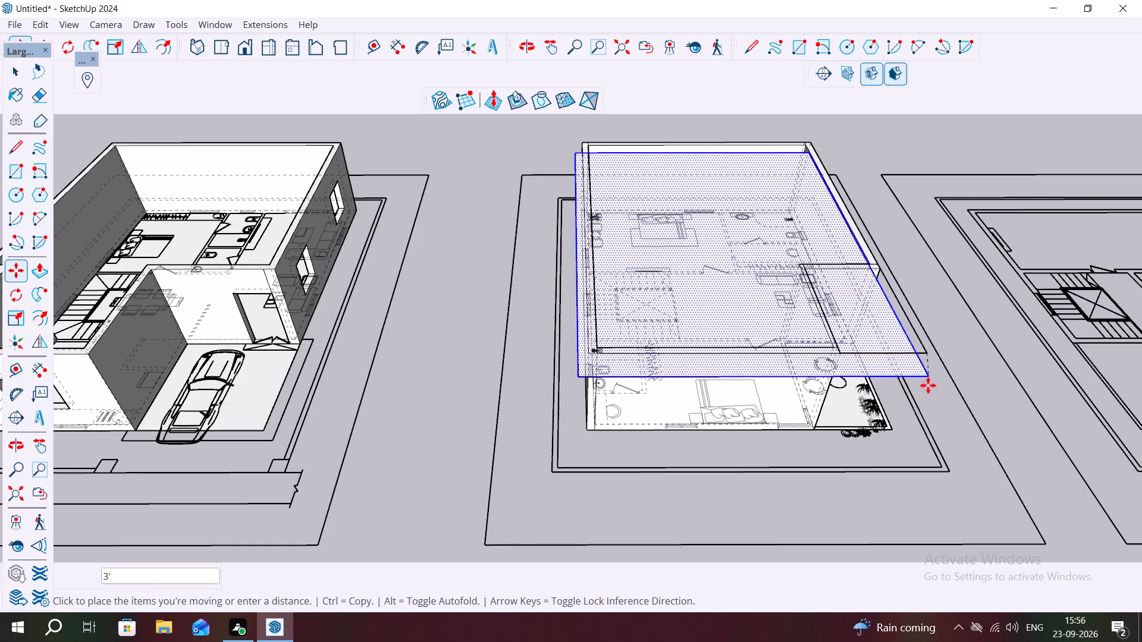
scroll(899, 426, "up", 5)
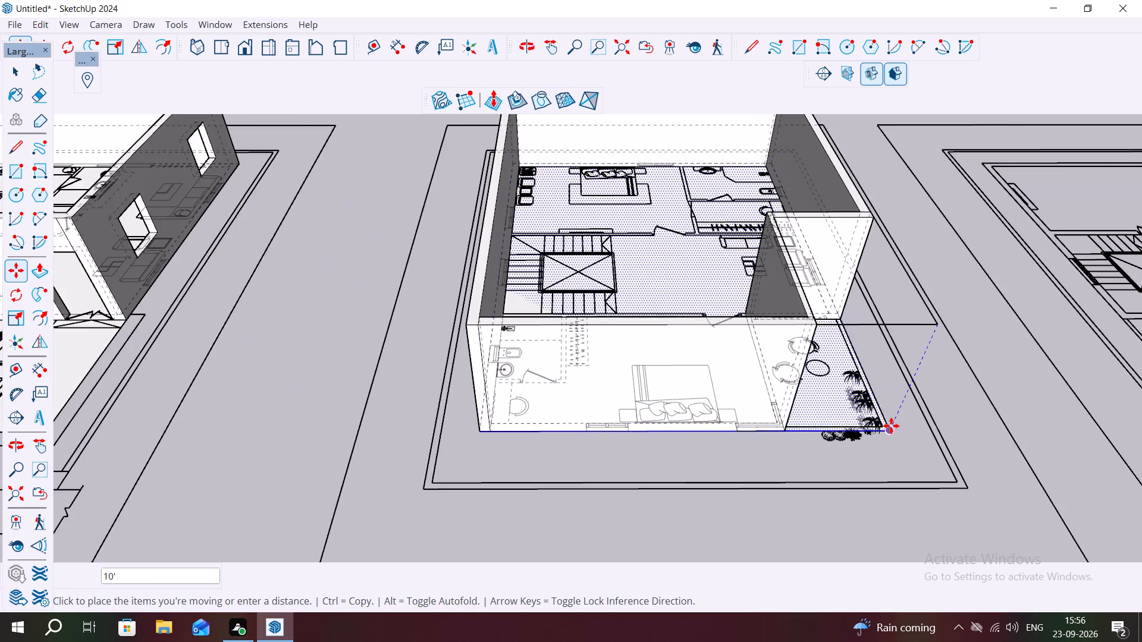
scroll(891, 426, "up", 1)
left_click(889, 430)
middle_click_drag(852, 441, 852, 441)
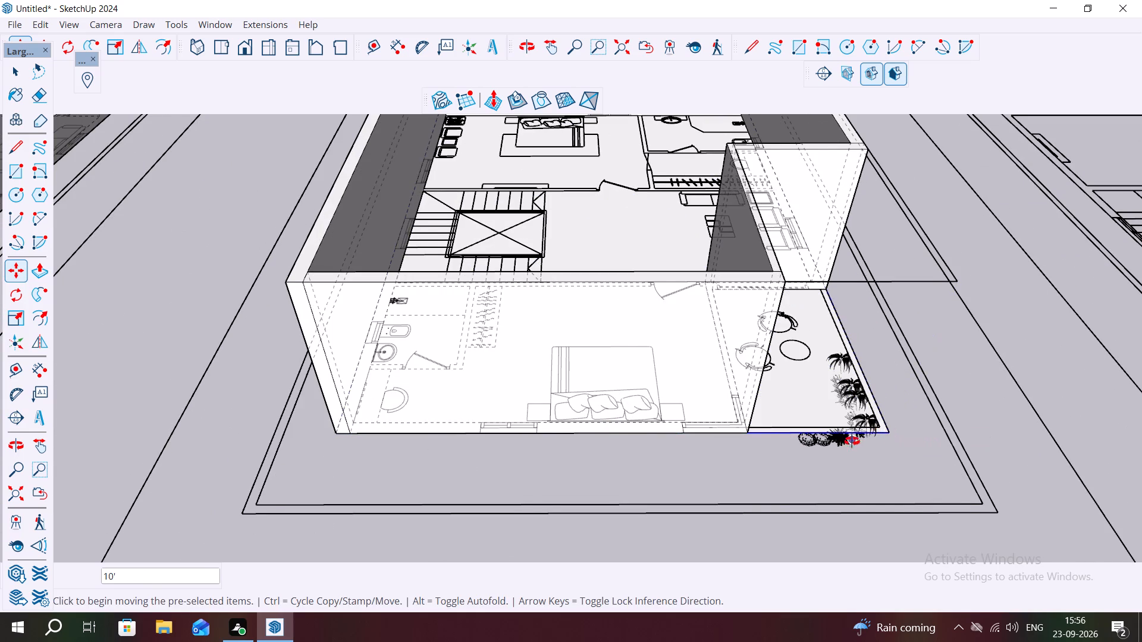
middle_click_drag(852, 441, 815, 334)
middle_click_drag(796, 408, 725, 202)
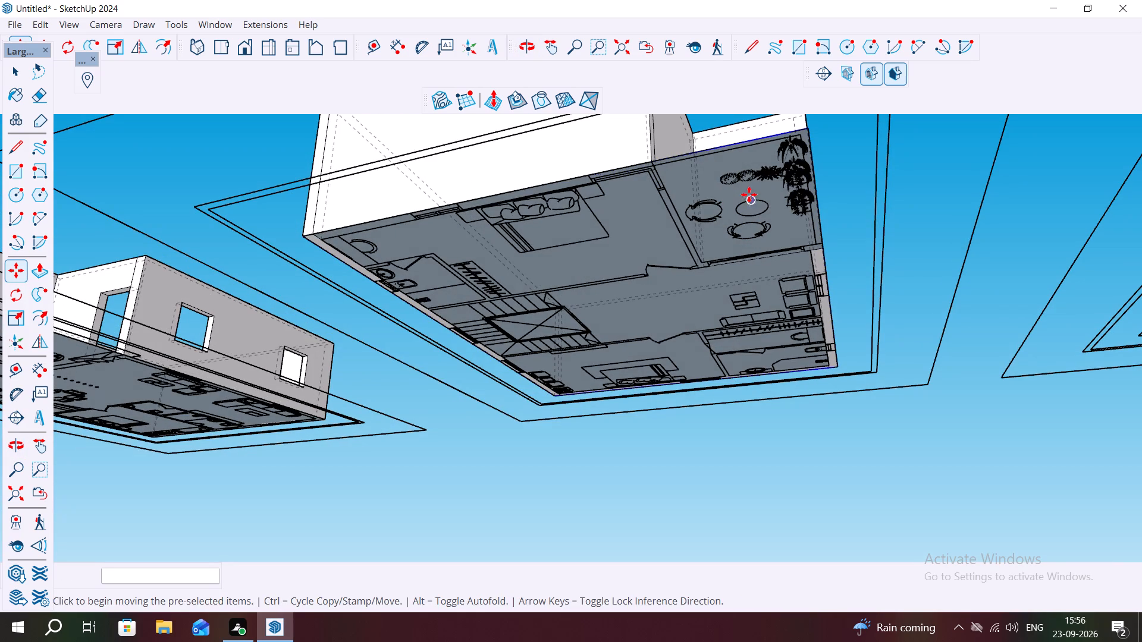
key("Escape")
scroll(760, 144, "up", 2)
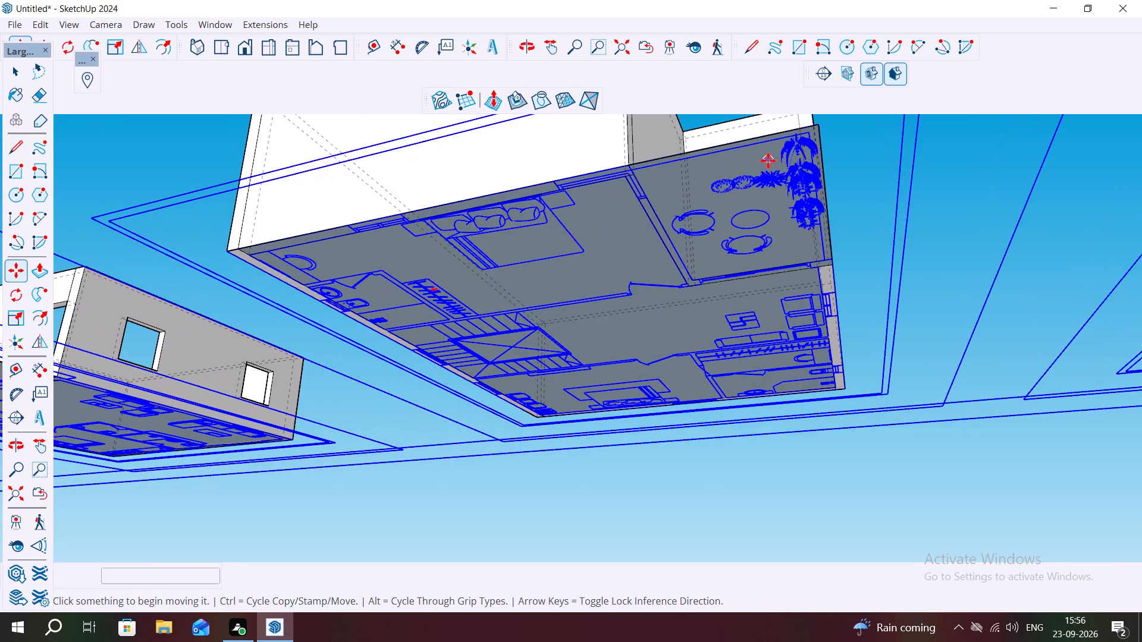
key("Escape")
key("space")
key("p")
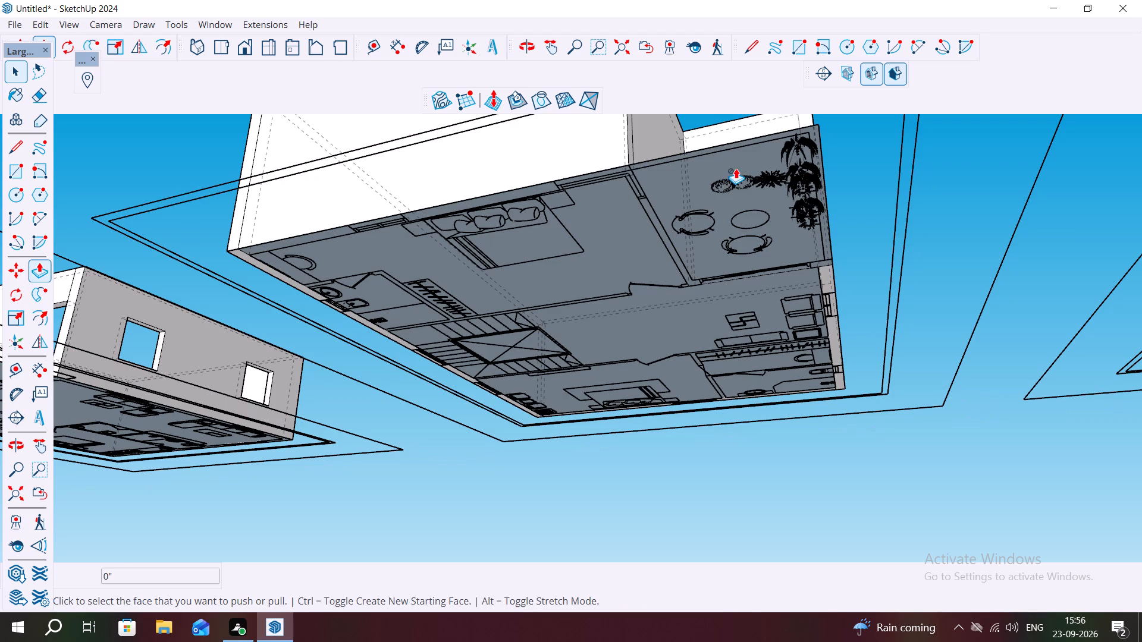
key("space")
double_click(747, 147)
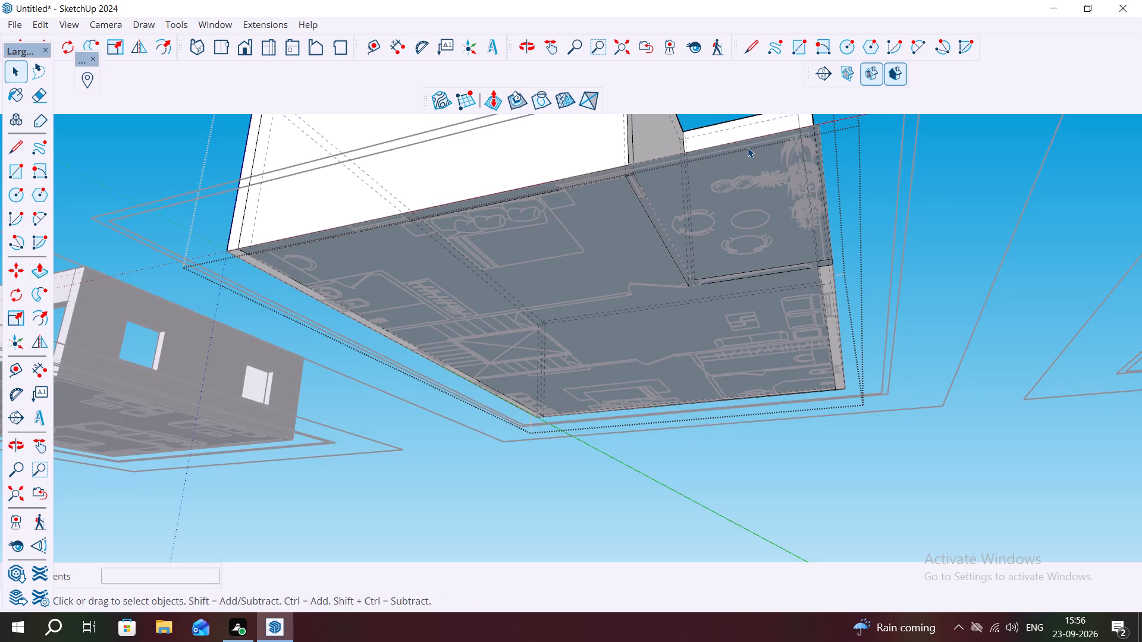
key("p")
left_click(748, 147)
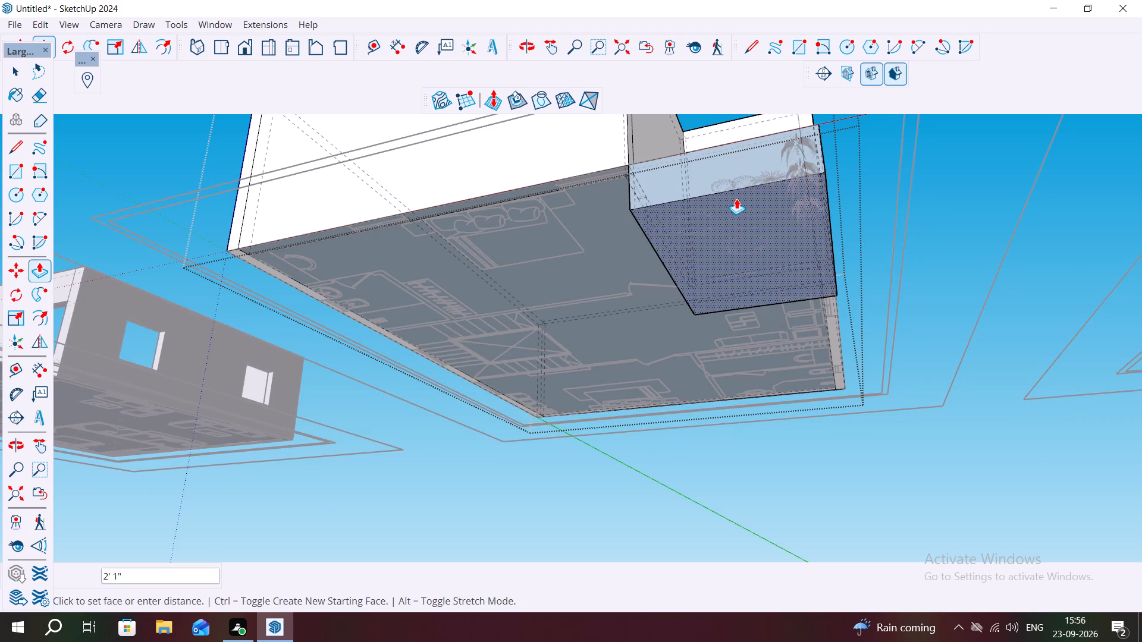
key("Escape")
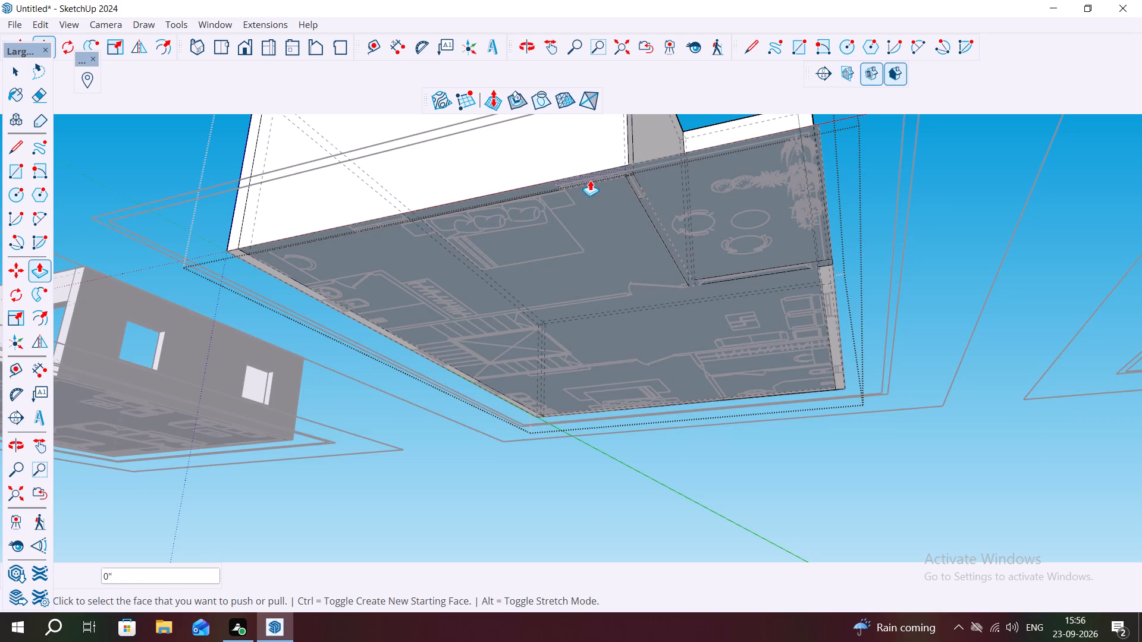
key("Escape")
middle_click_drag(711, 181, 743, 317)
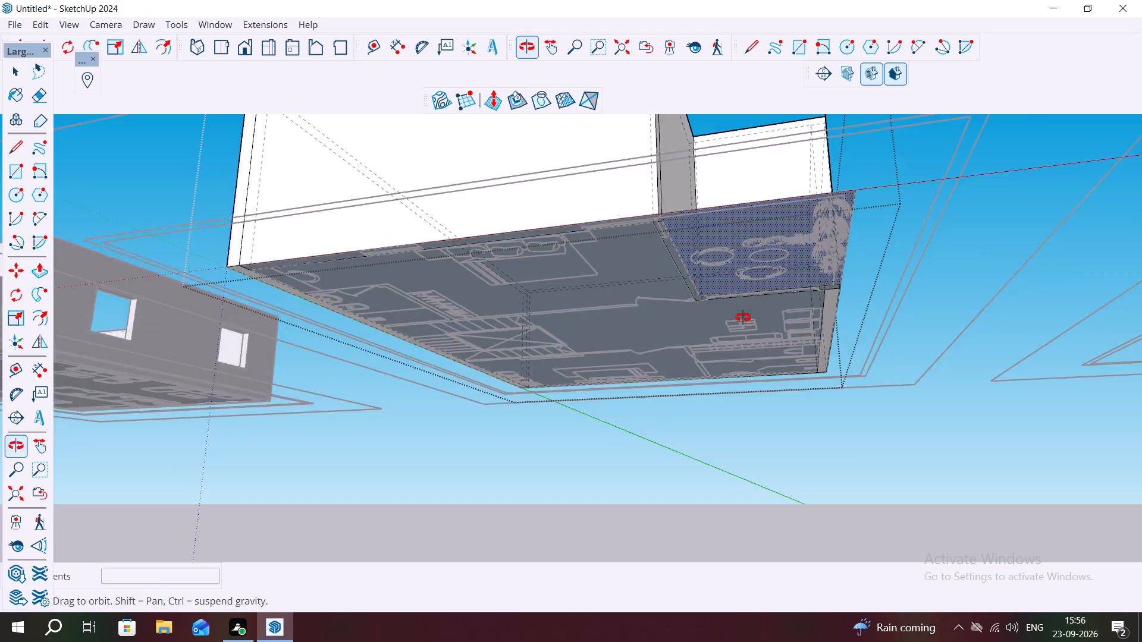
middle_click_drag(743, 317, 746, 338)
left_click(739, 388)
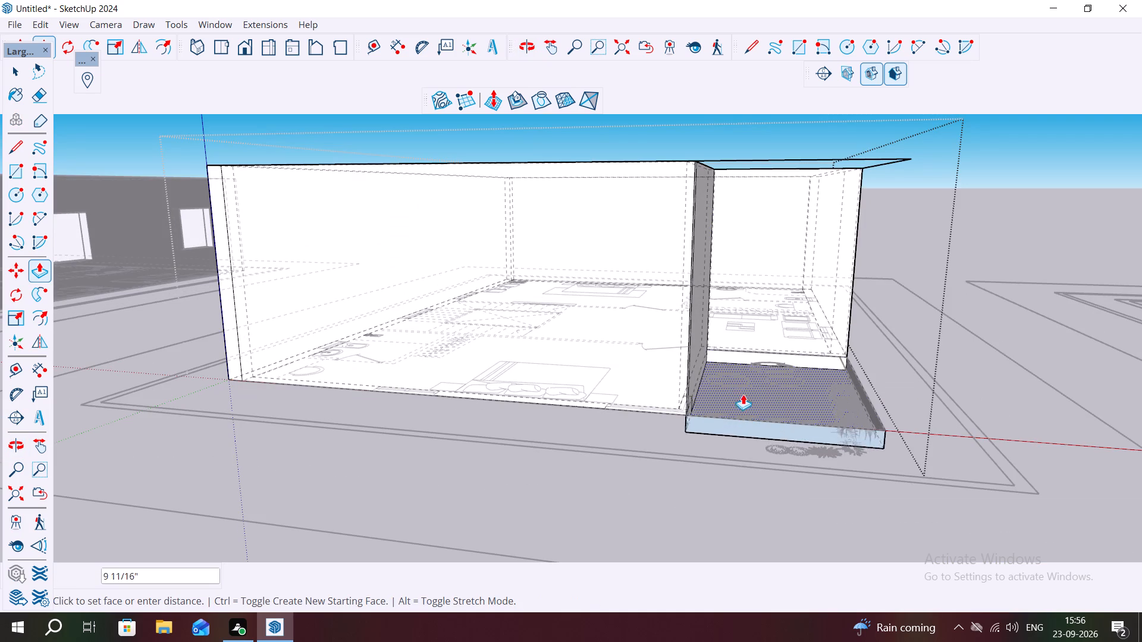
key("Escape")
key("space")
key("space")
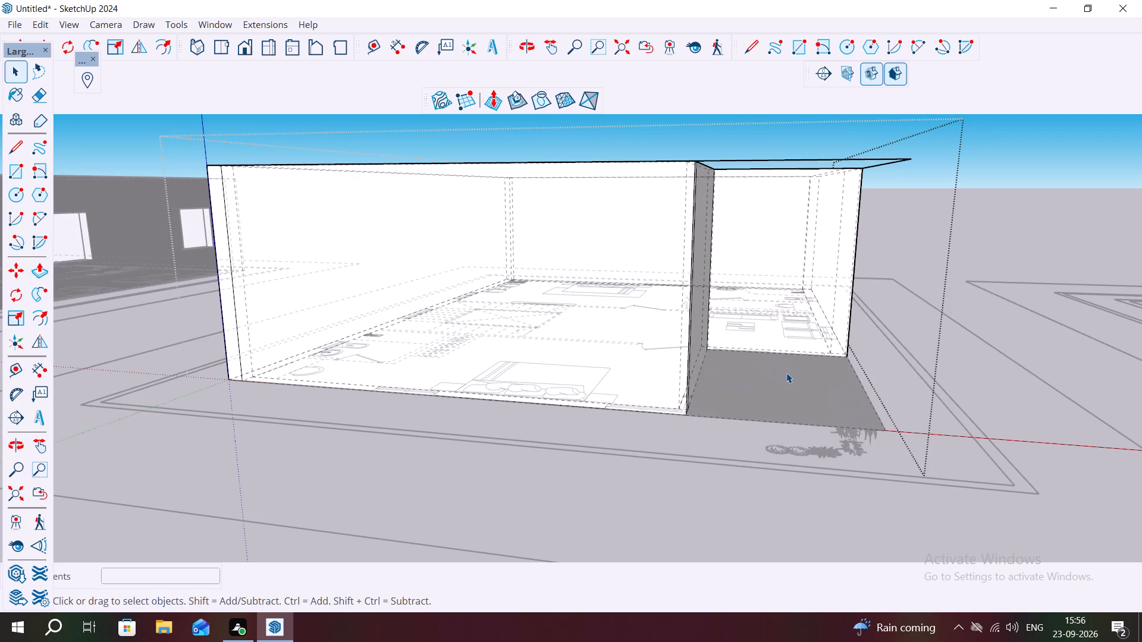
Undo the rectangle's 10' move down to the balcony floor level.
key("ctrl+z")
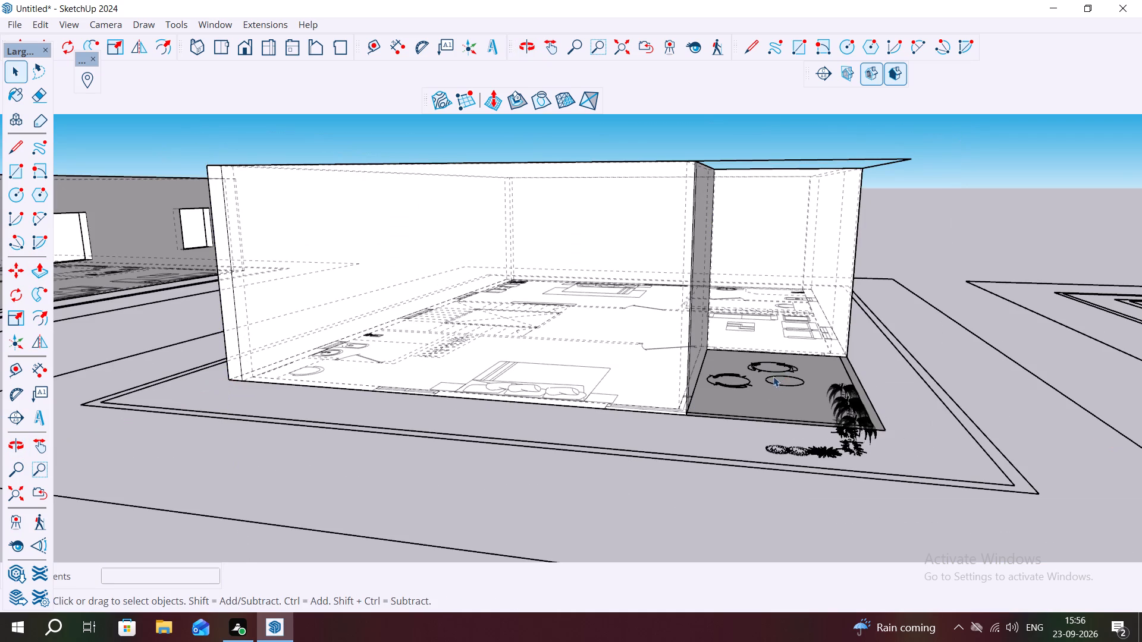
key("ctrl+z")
Make the rectangle over the first-floor walls, with its bounding edges, a group.
middle_click_drag(771, 189, 801, 357)
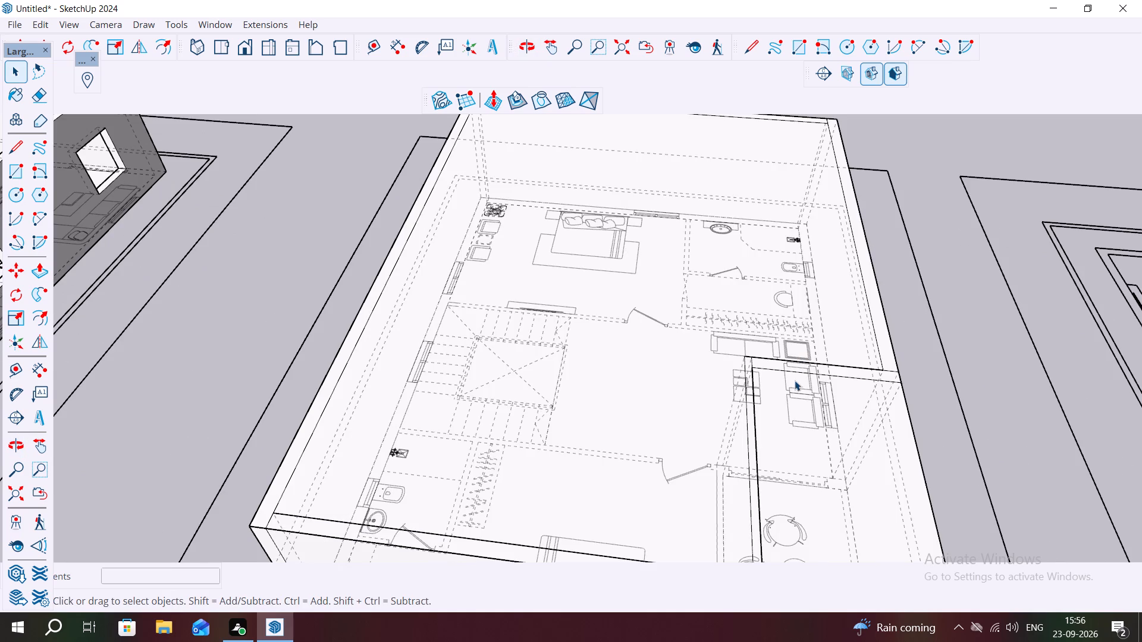
triple_click(795, 382)
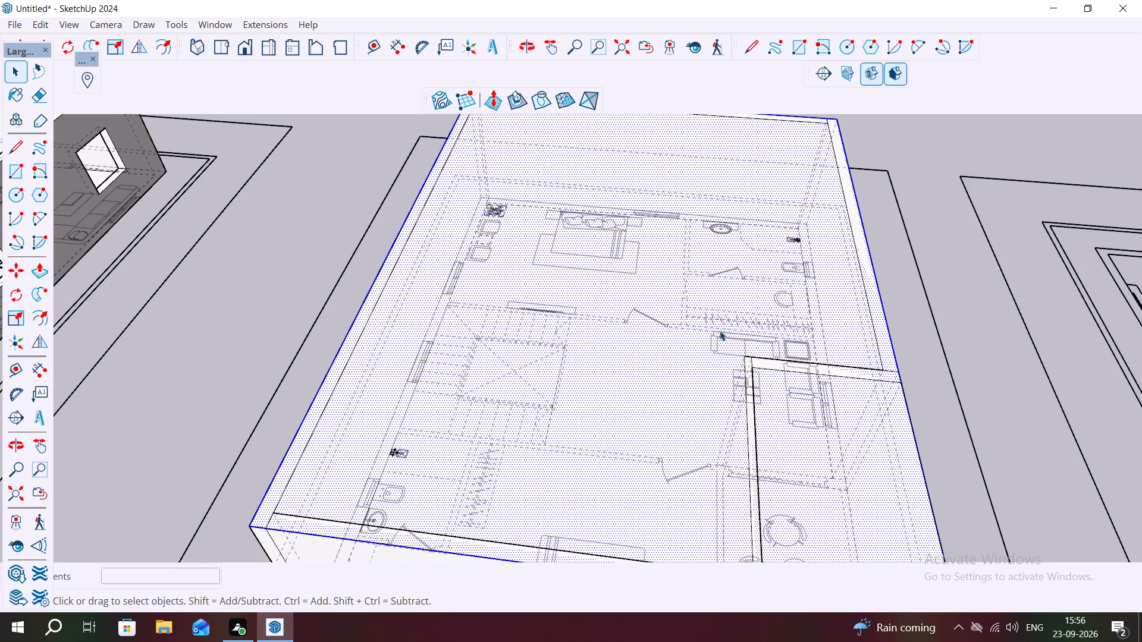
right_click(718, 324)
left_click(765, 461)
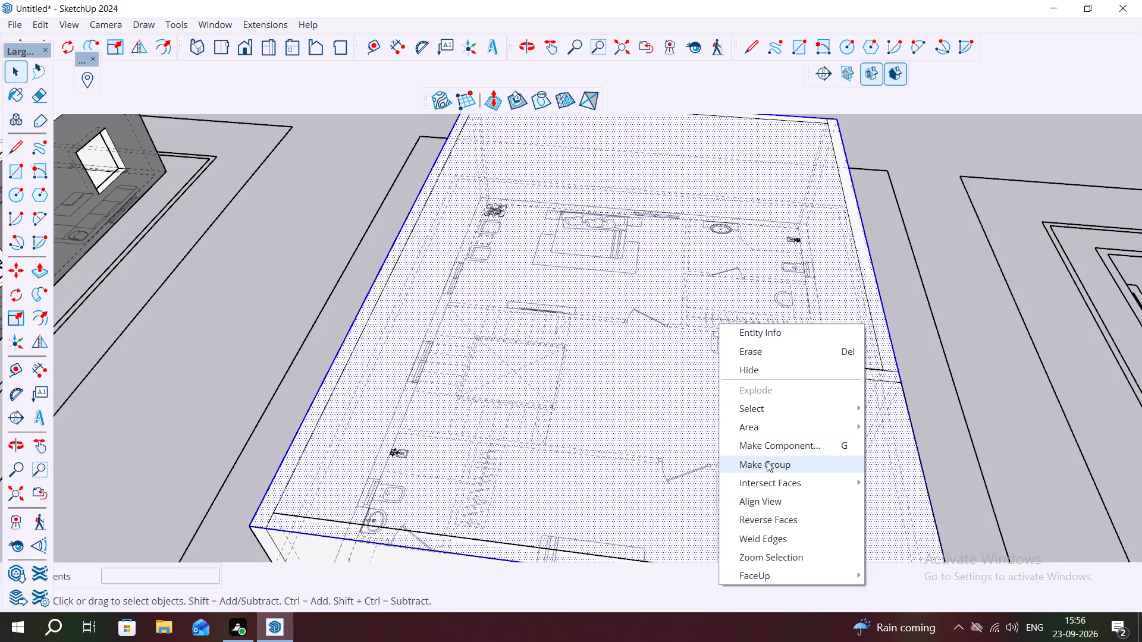
Move the grouped rectangle down 10' from its outer corner to the balcony floor's outer corner.
scroll(729, 368, "down", 13)
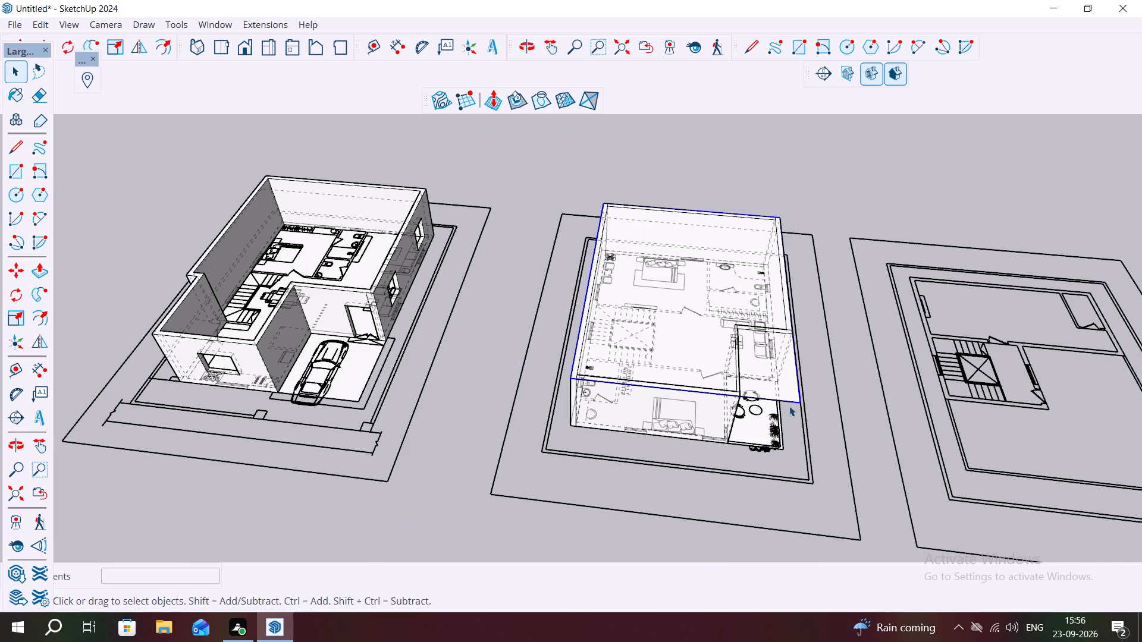
key("m")
left_click(796, 404)
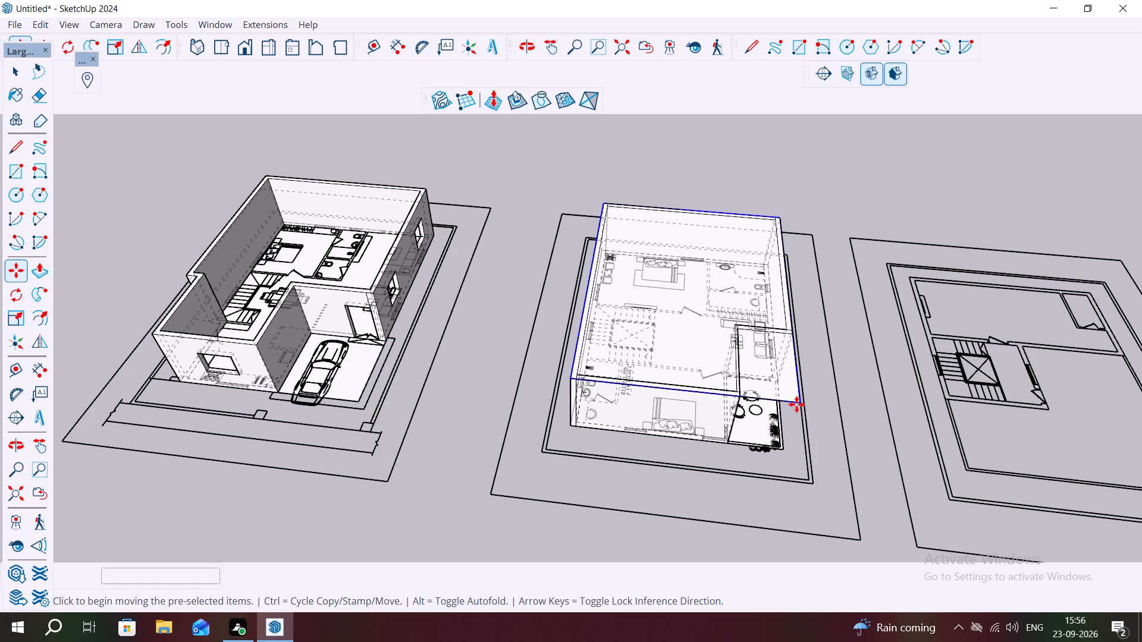
scroll(777, 442, "up", 3)
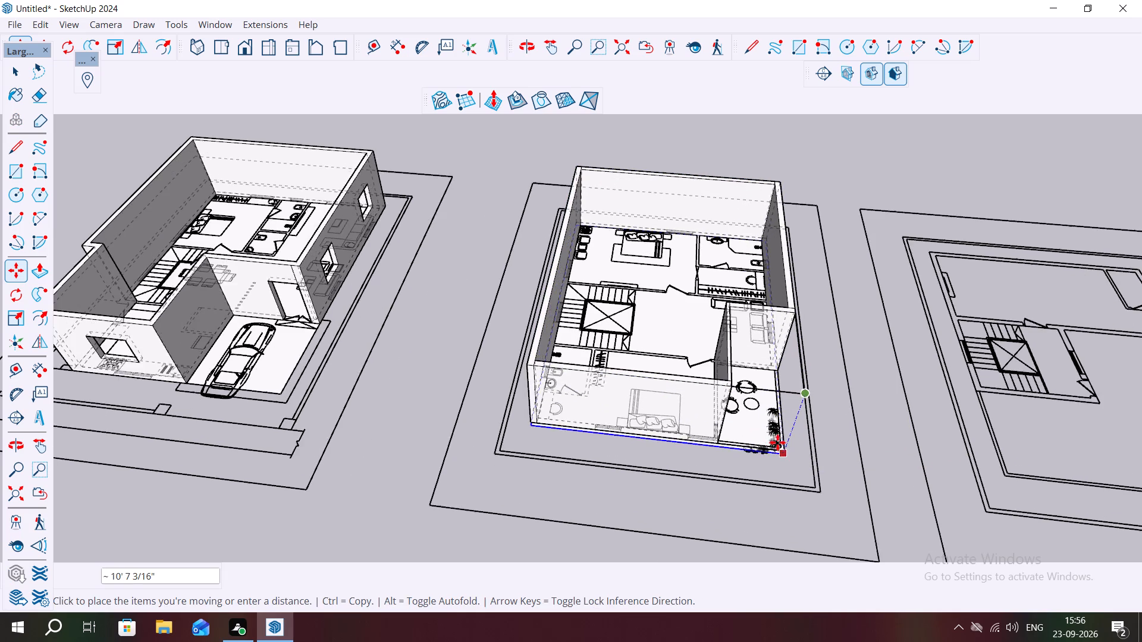
scroll(777, 442, "up", 16)
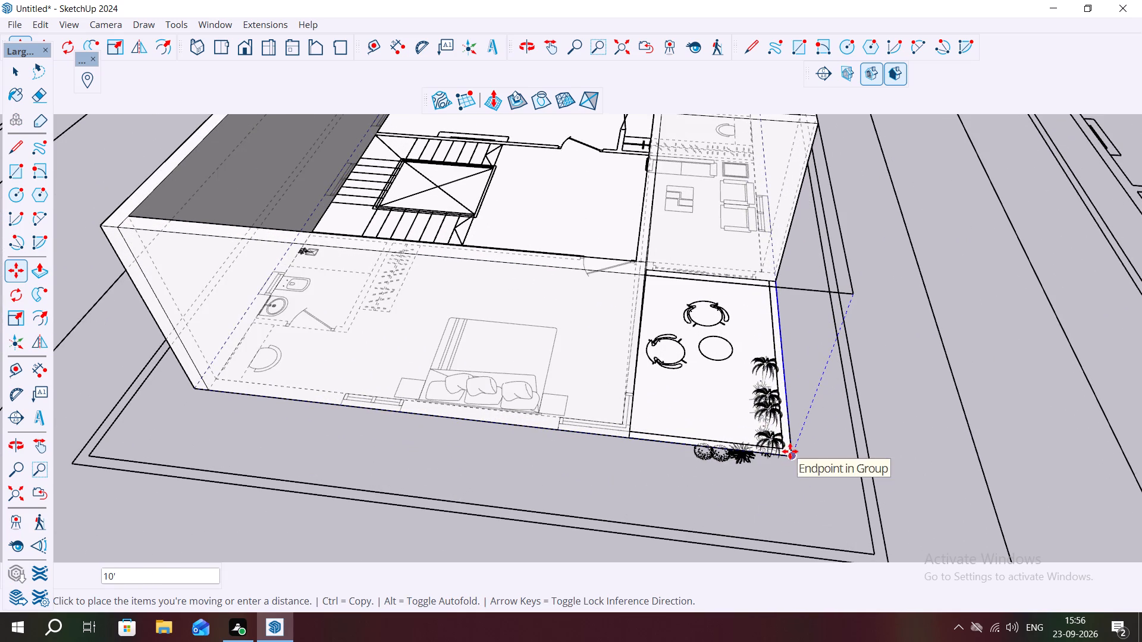
left_click(790, 451)
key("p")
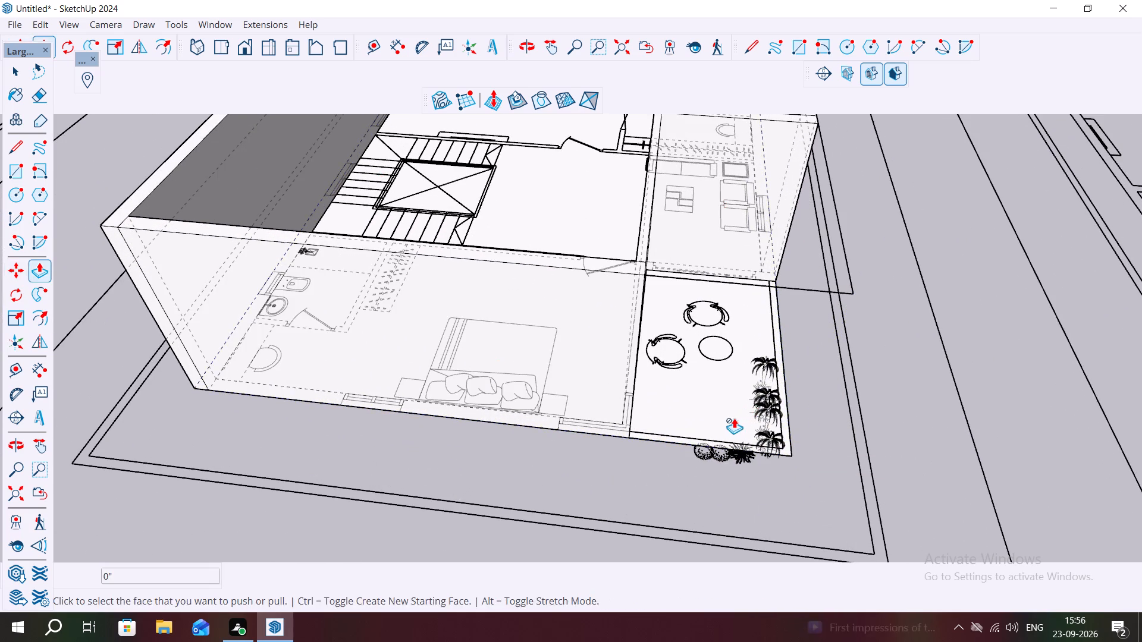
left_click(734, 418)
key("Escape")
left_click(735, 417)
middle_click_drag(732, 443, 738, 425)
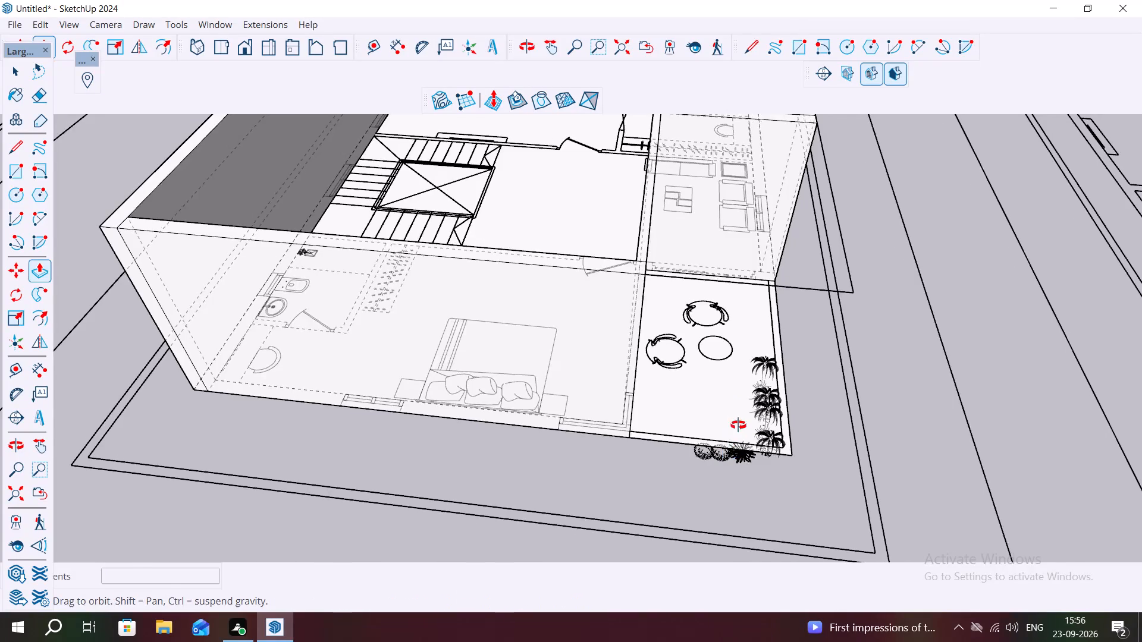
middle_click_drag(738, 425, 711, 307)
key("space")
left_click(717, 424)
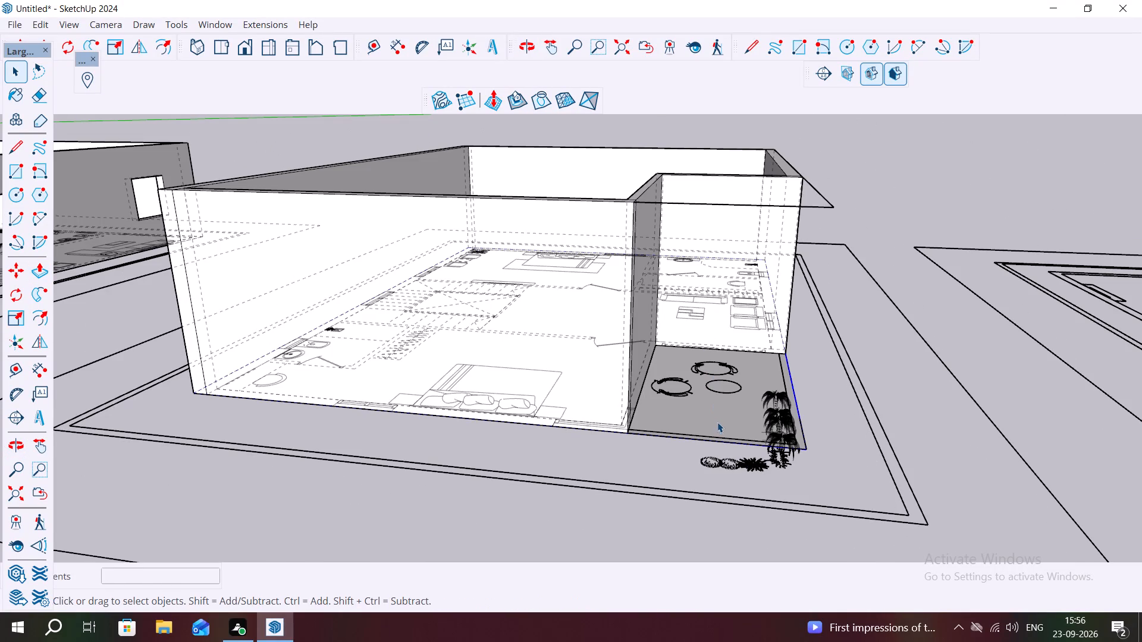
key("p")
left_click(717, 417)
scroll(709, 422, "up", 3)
Push/Pull the rectangle's face inside its group 6" downward as a floor slab under the first-floor walls and balcony.
key("space")
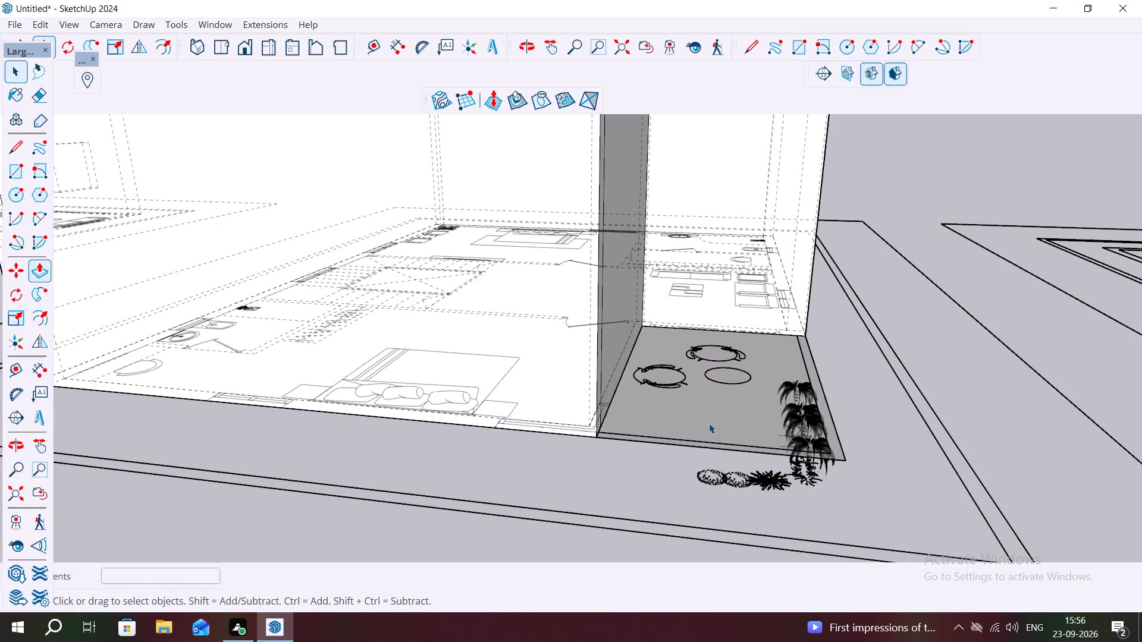
double_click(709, 424)
key("p")
left_click(709, 424)
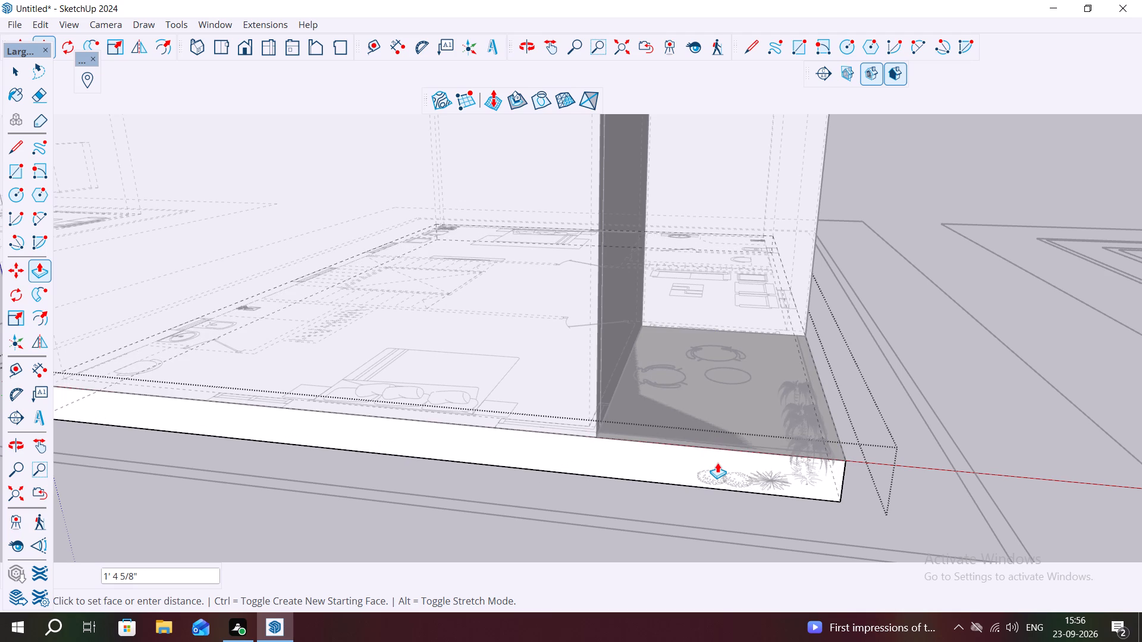
type("6\"")
key("Return")
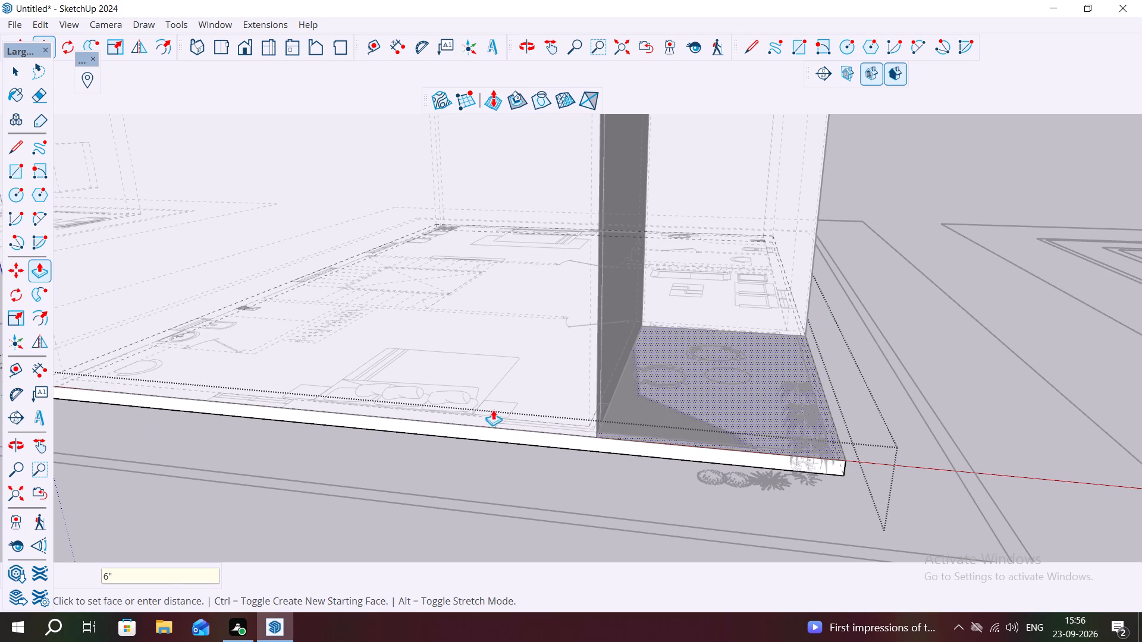
key("Escape")
key("space")
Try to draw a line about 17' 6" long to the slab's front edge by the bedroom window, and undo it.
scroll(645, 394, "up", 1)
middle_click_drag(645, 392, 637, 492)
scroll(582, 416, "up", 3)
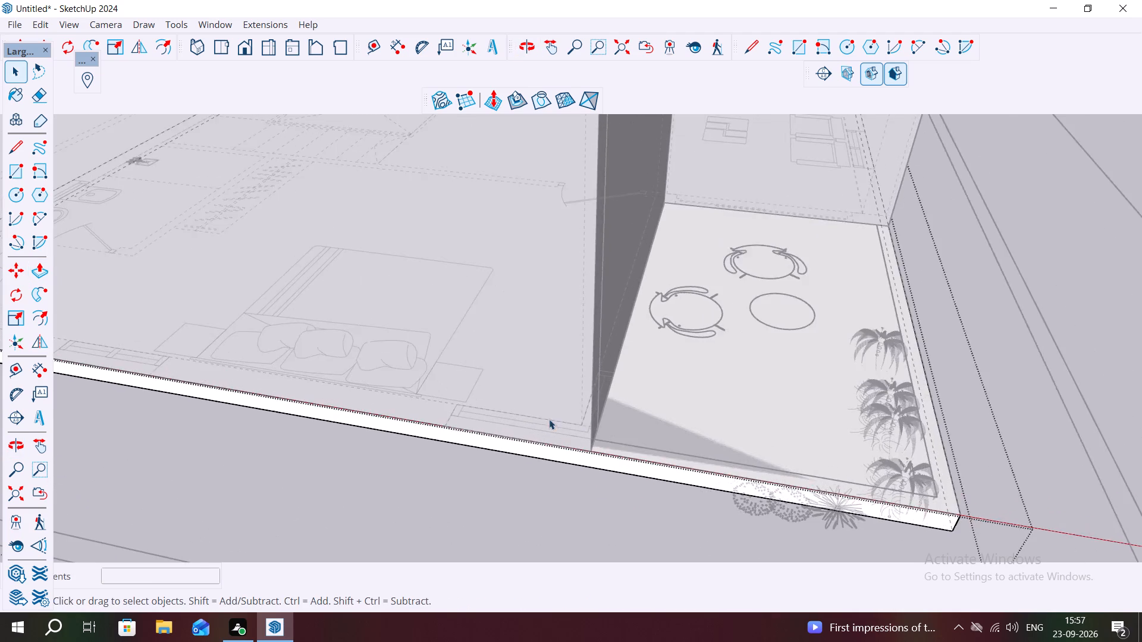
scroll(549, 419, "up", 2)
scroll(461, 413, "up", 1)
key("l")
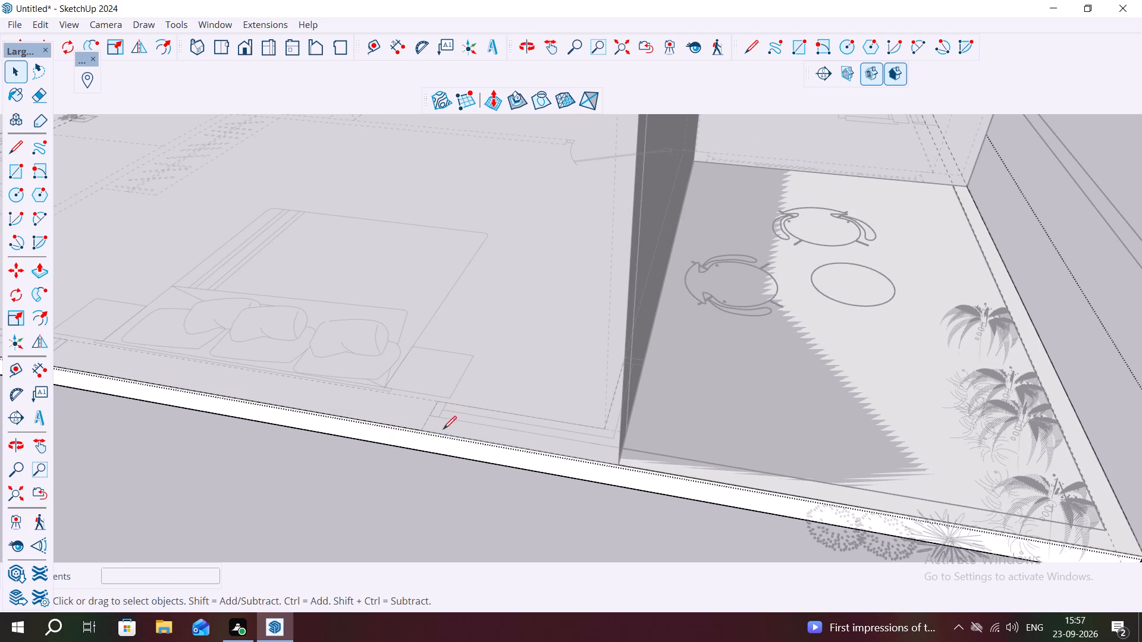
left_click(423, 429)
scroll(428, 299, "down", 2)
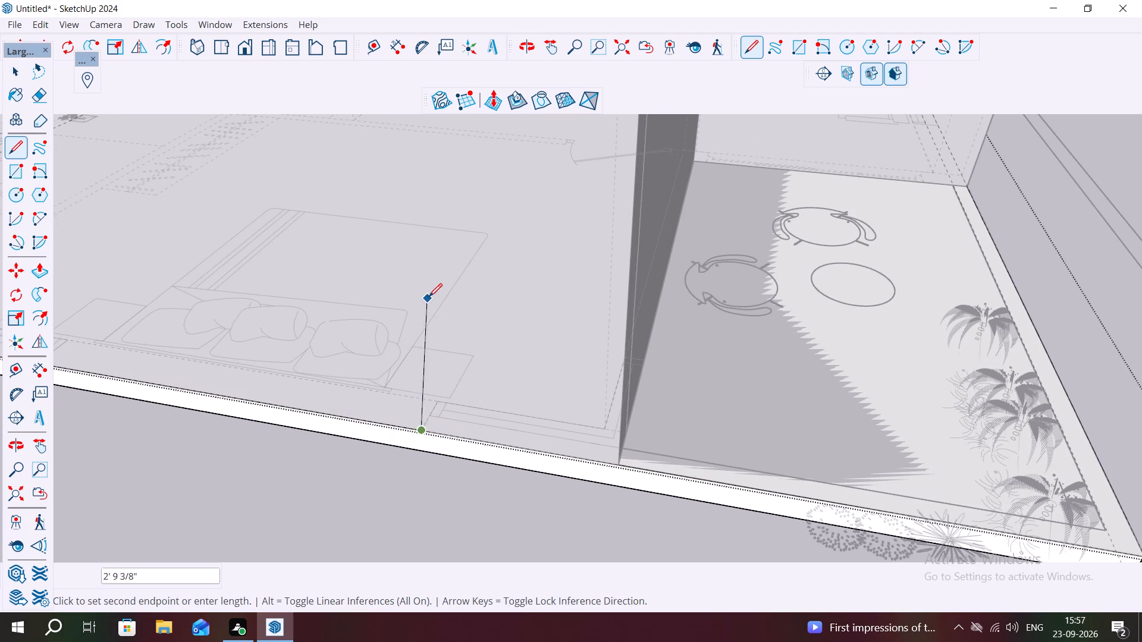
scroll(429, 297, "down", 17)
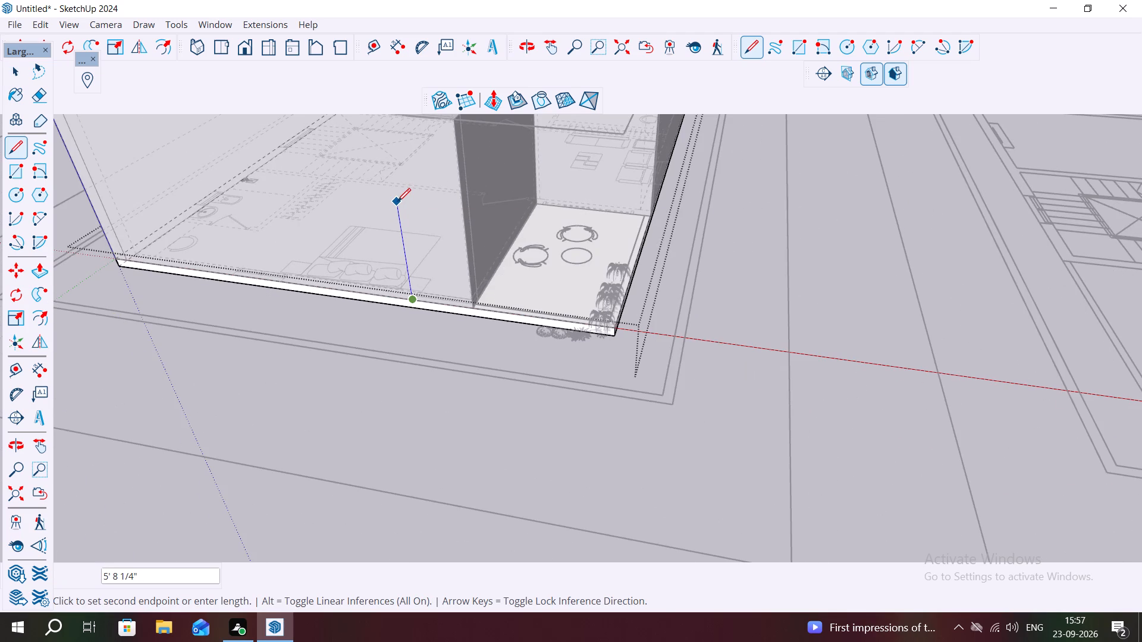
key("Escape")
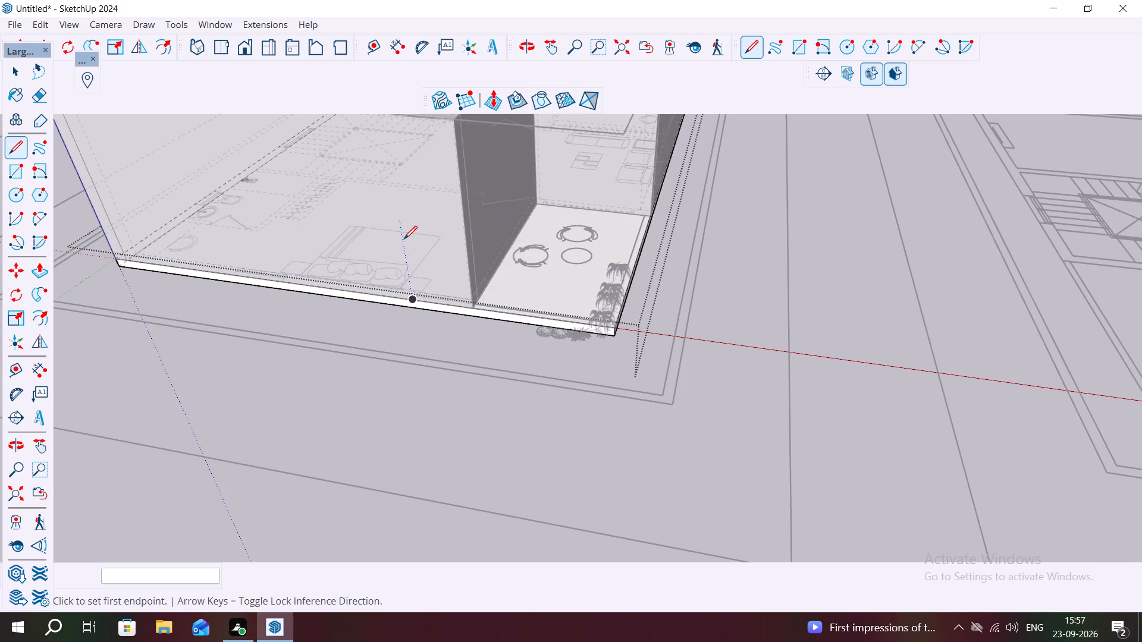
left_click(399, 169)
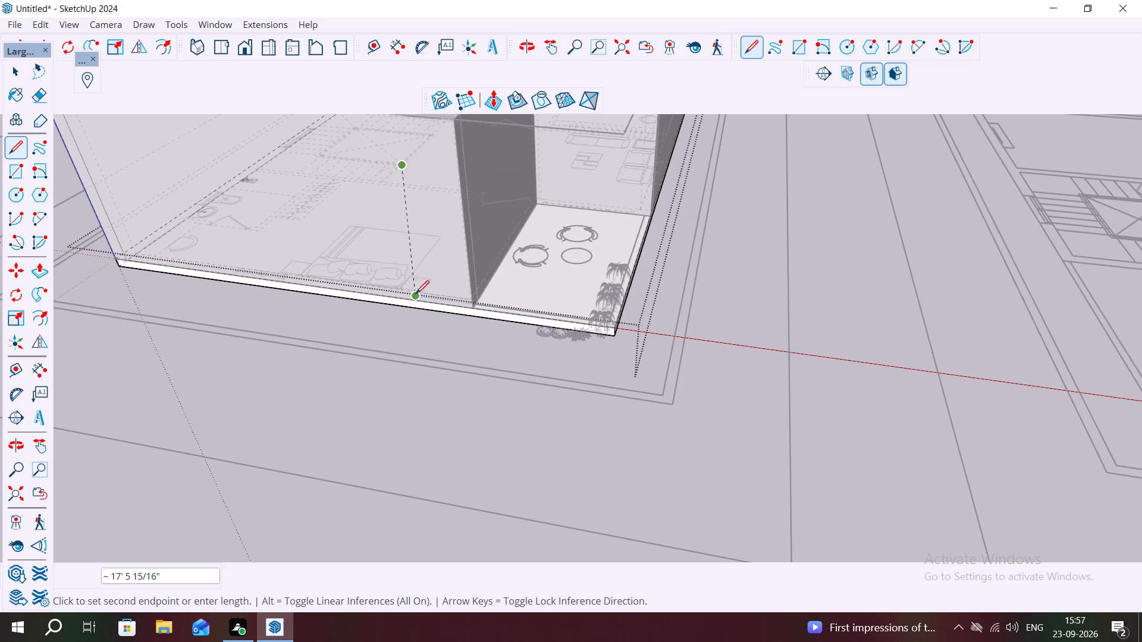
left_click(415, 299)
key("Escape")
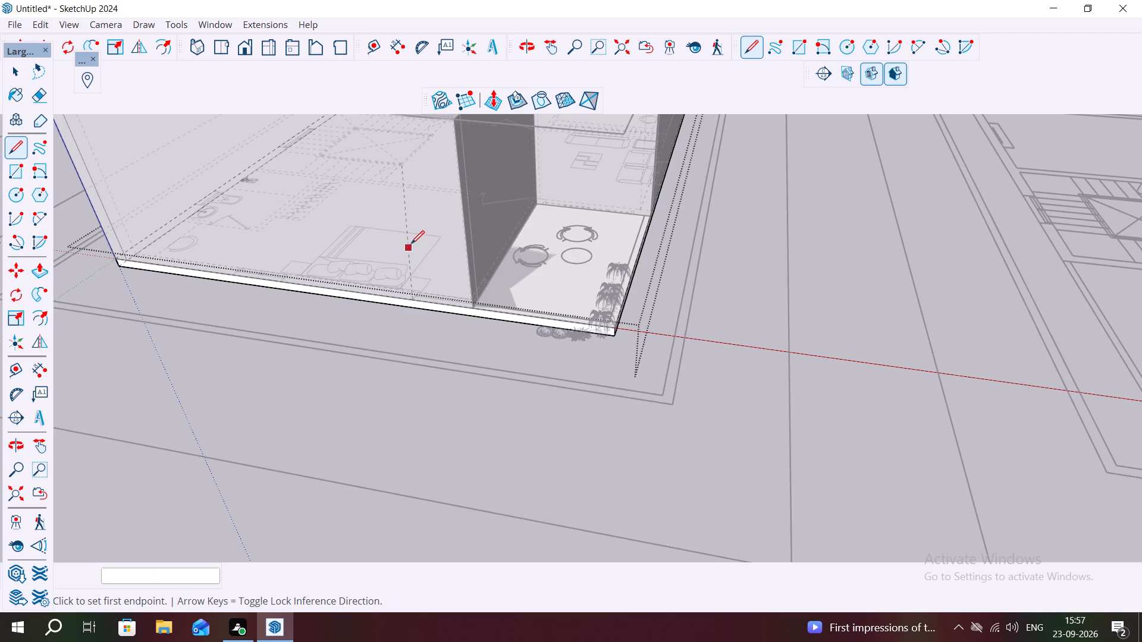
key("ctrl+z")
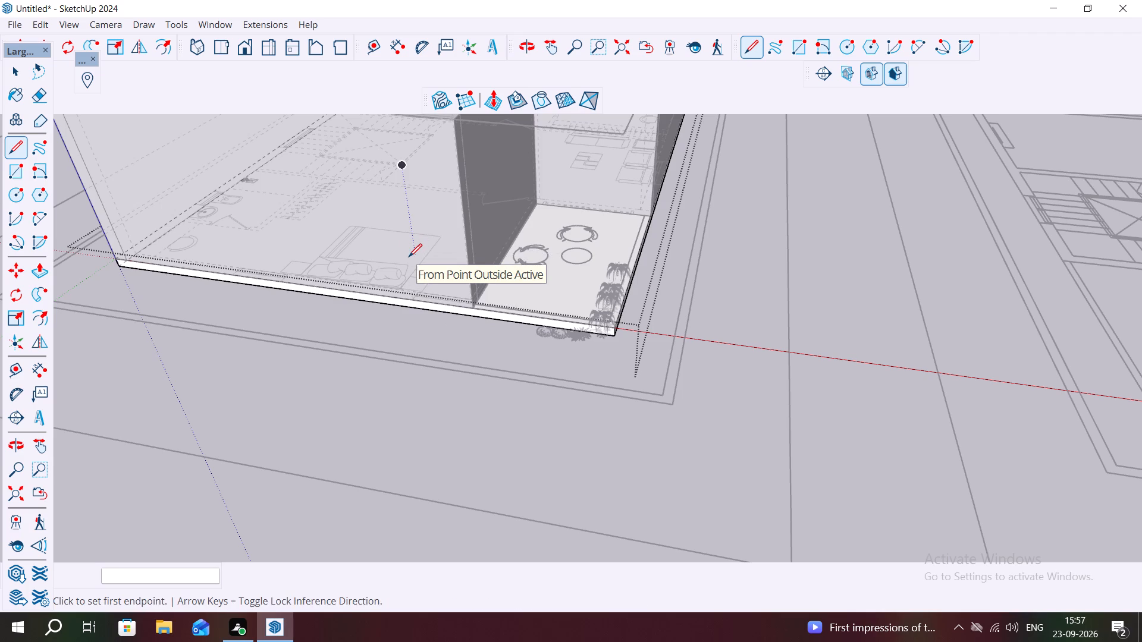
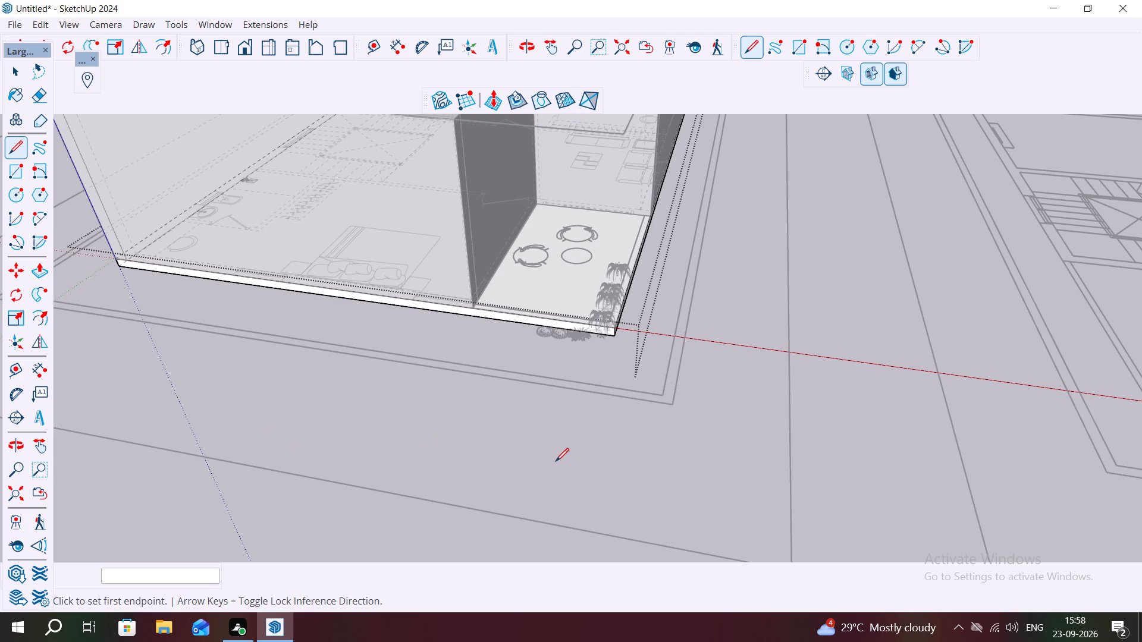
Examine the walled building and the neighbouring flat floor plan with the staircase from several distances and angles.
scroll(594, 361, "down", 5)
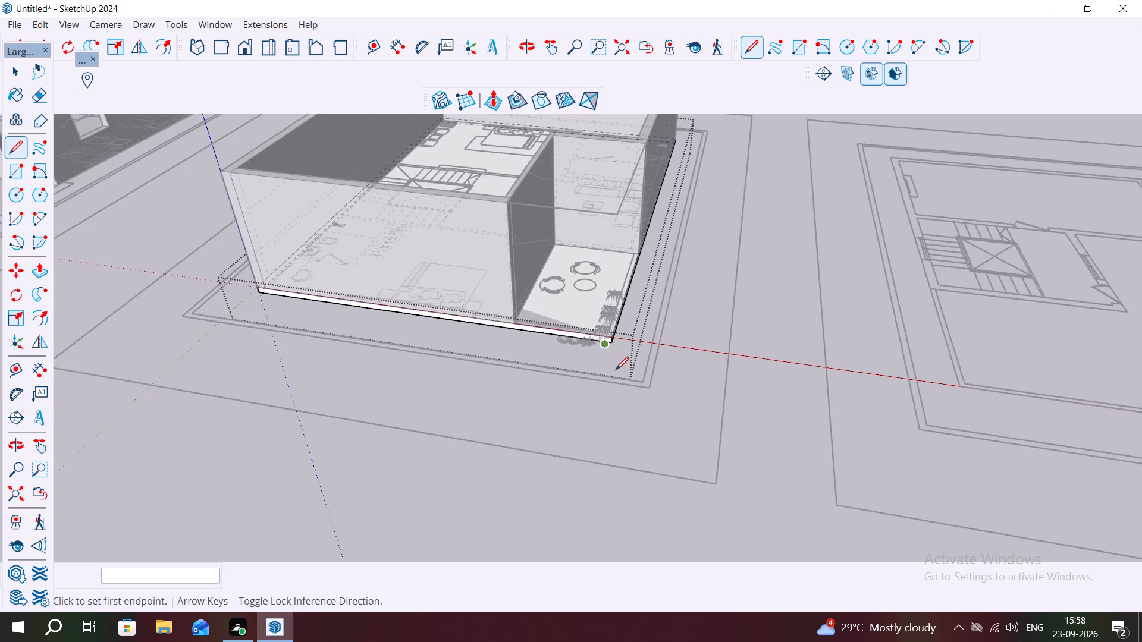
scroll(616, 370, "down", 3)
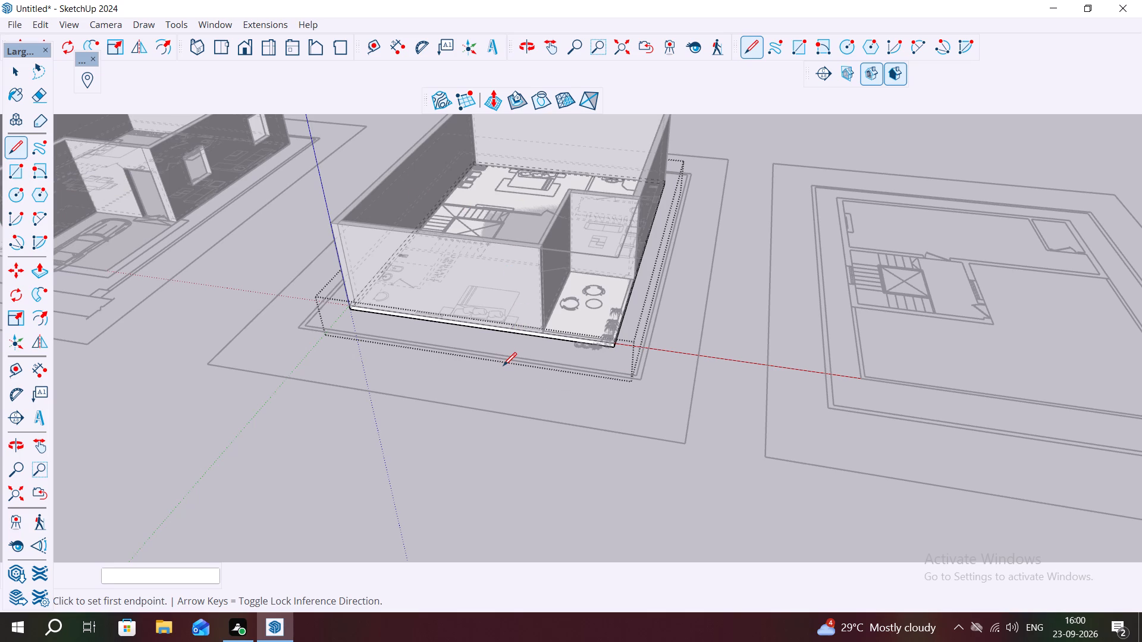
key("Escape")
key("space")
key("space")
left_click(472, 384)
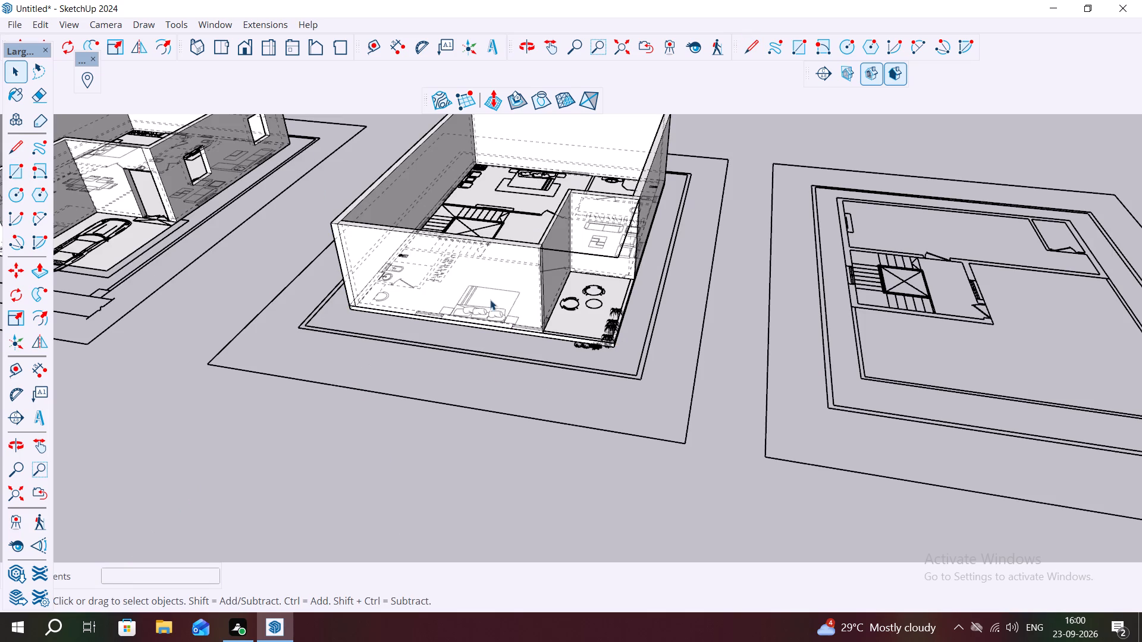
middle_click_drag(583, 309, 615, 250)
scroll(615, 253, "up", 1)
scroll(638, 297, "up", 2)
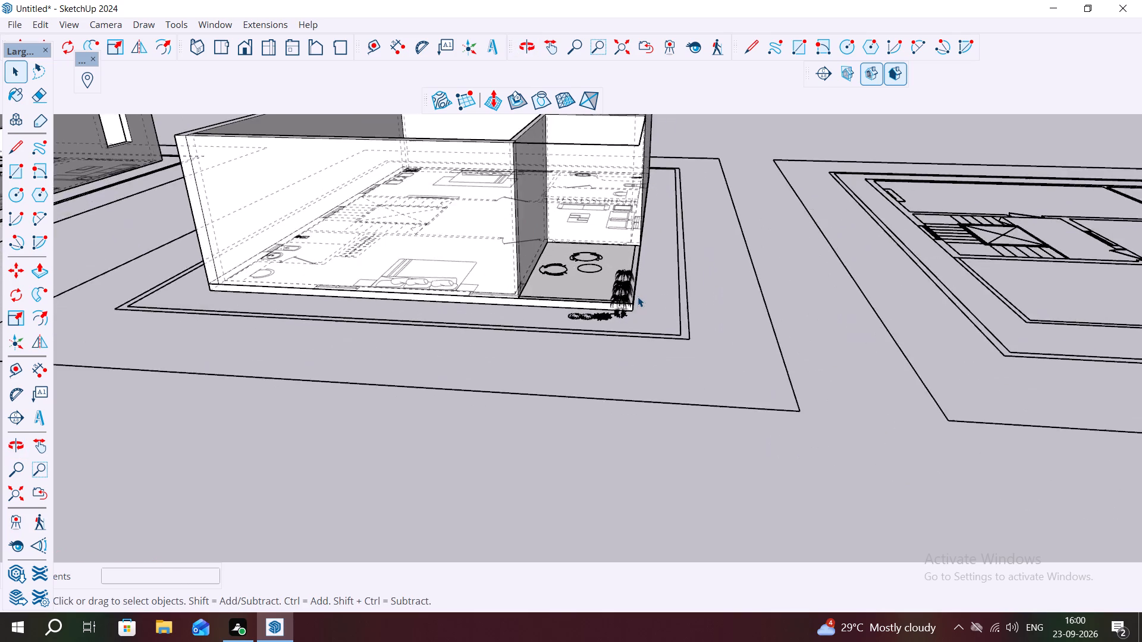
scroll(638, 297, "up", 3)
scroll(522, 332, "down", 9)
scroll(591, 295, "down", 3)
scroll(700, 284, "up", 3)
scroll(748, 294, "up", 2)
scroll(749, 301, "down", 1)
middle_click_drag(807, 310, 759, 347)
scroll(785, 320, "down", 1)
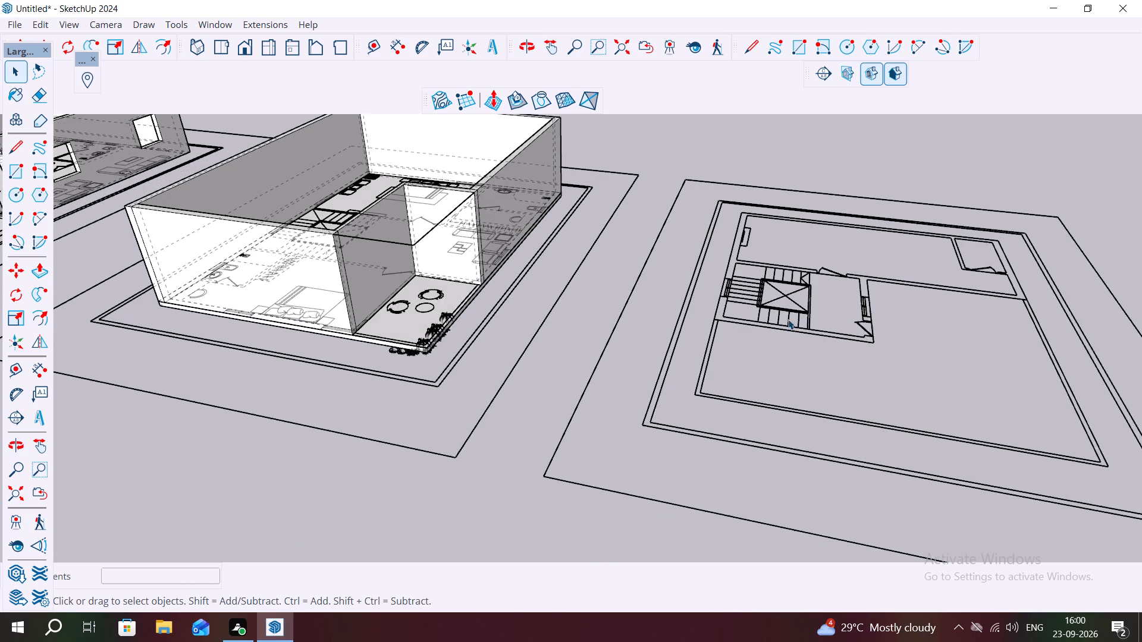
middle_click_drag(829, 326, 823, 335)
scroll(856, 318, "up", 8)
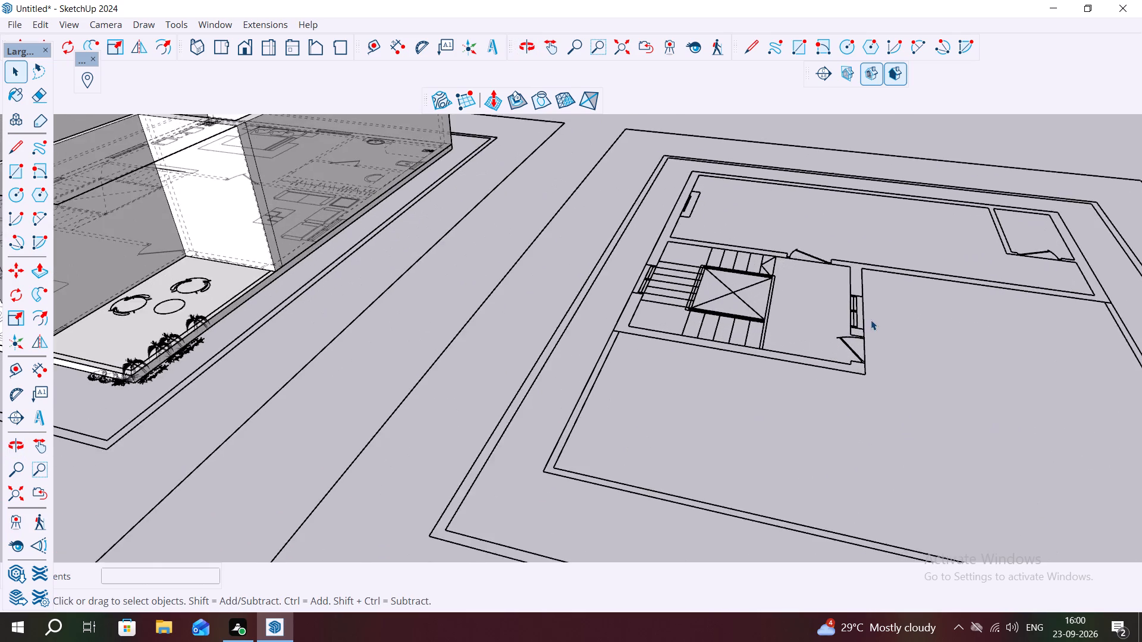
scroll(871, 320, "up", 2)
scroll(853, 338, "down", 5)
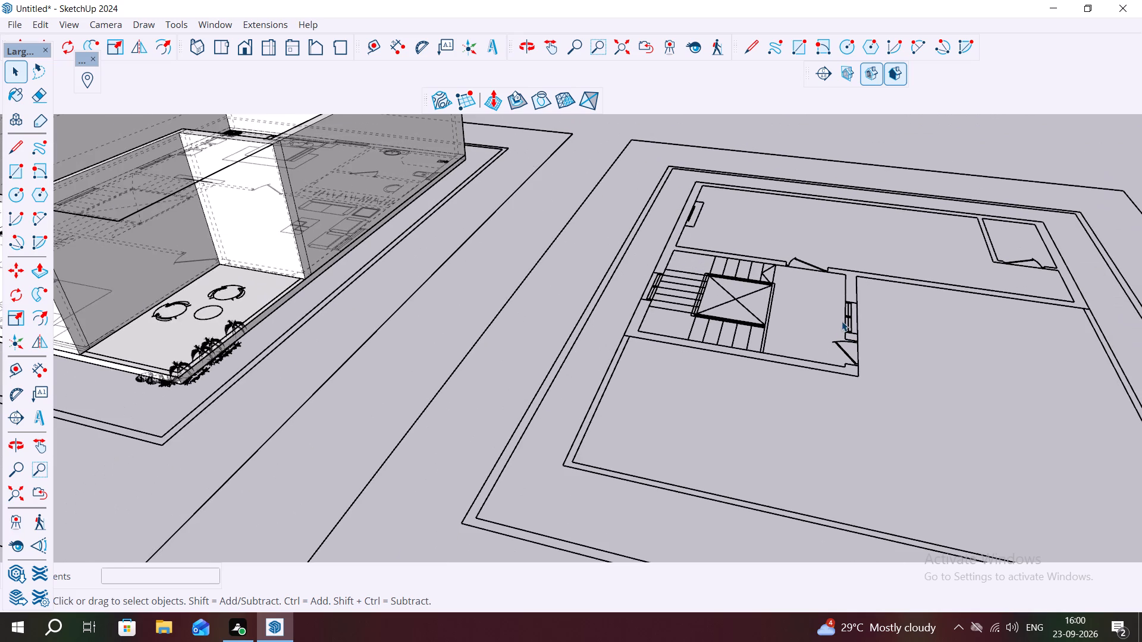
scroll(624, 336, "down", 2)
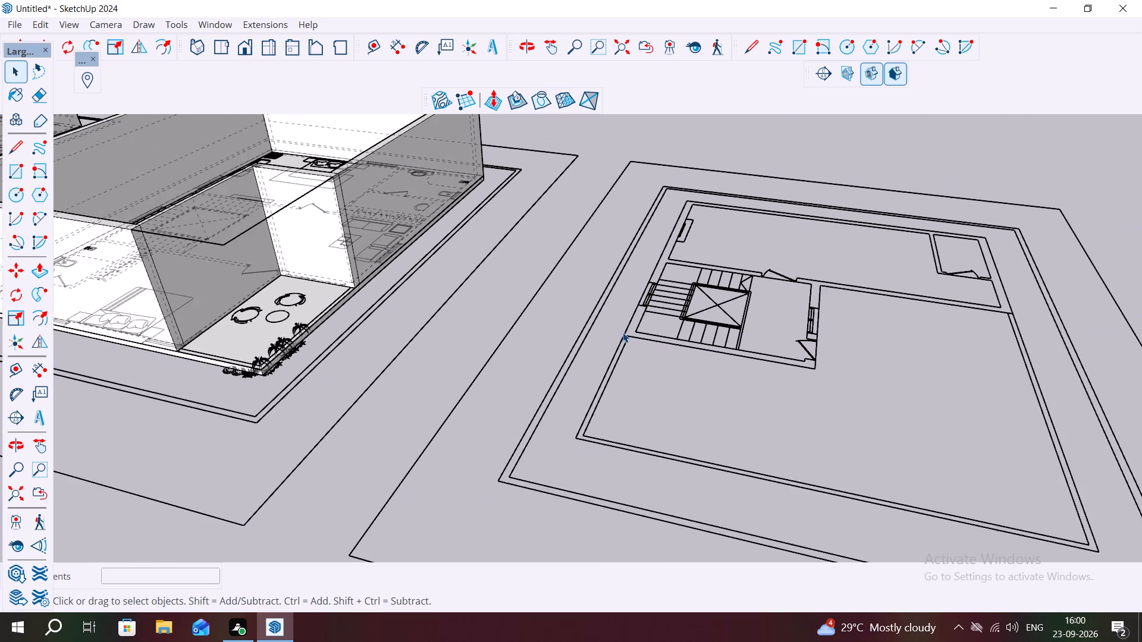
scroll(623, 332, "down", 2)
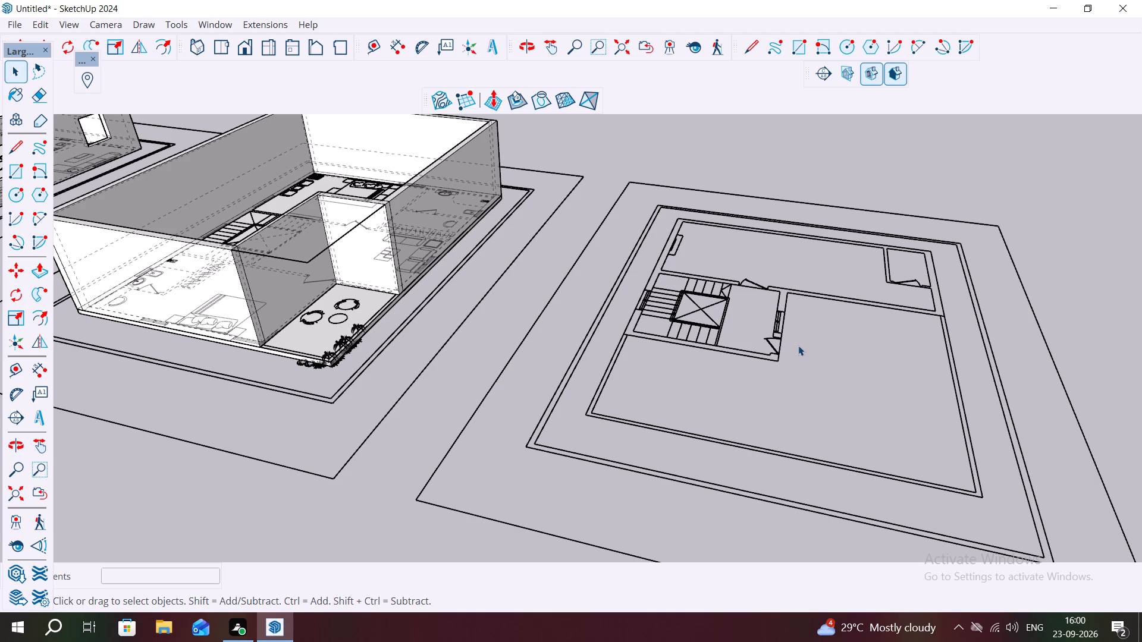
Draw a rectangle about 8 9/16" by 27' 4 1/2" over the outer wall strip beside the staircase on the unbuilt plan.
key("r")
scroll(618, 174, "up", 2)
scroll(680, 200, "up", 6)
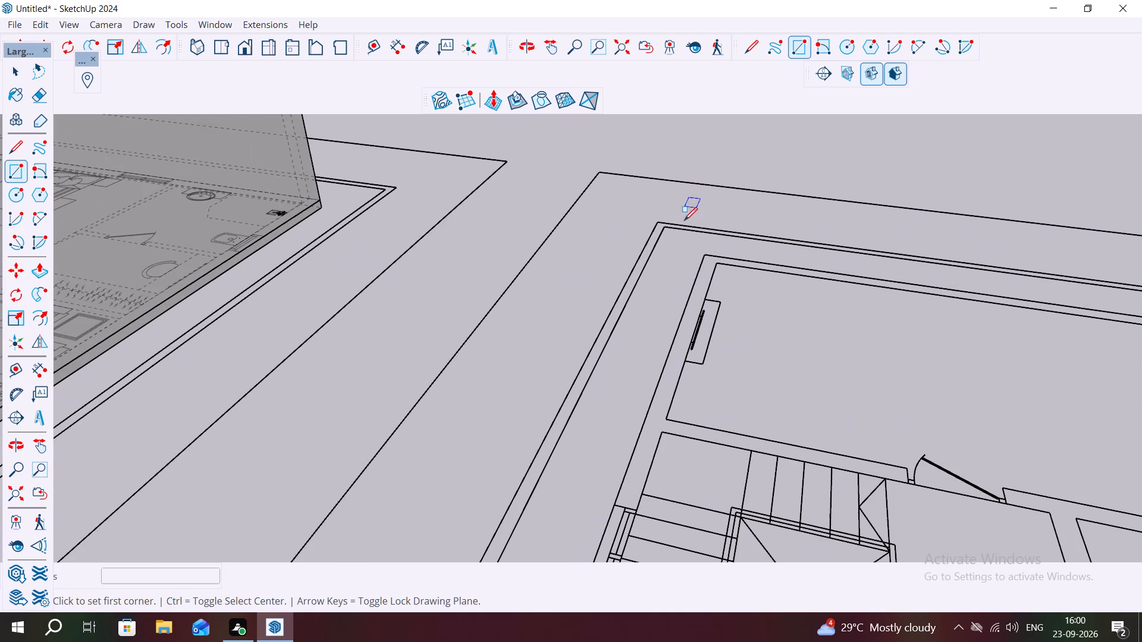
left_click(705, 252)
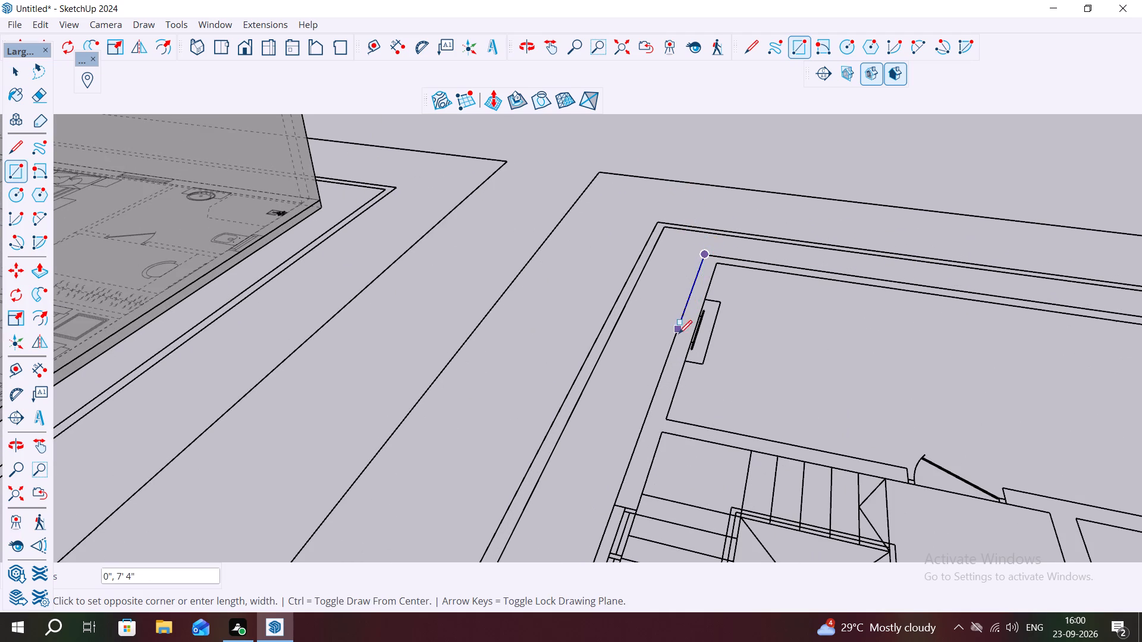
scroll(668, 339, "down", 6)
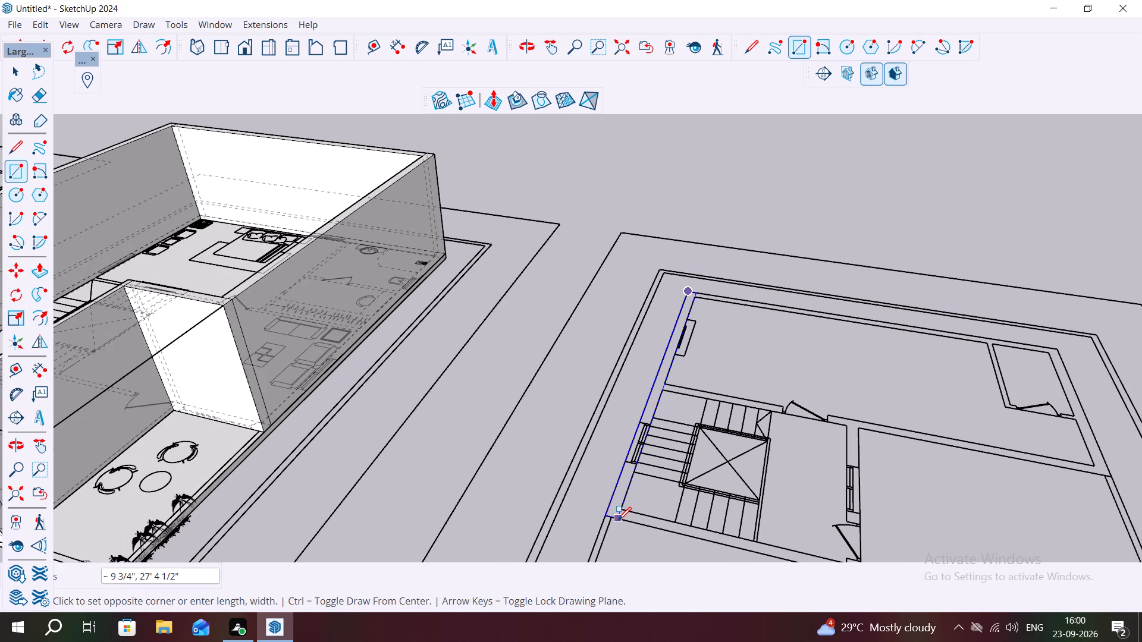
left_click(617, 520)
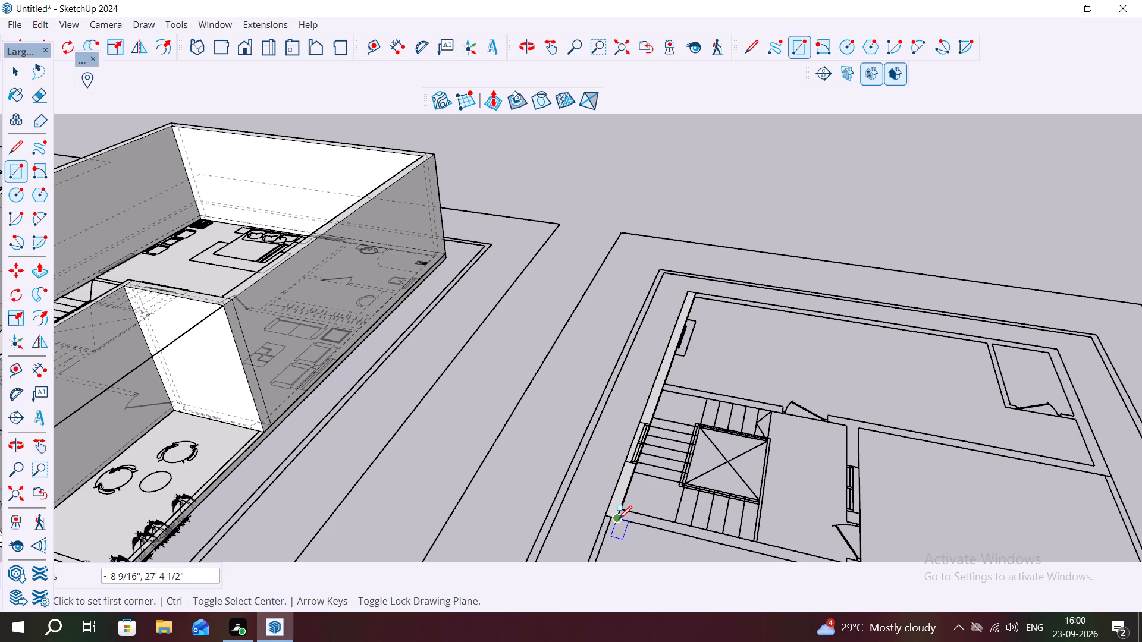
Draw a 9" by about 12' 9 7/16" rectangle over the staircase room's front wall, ending at the jog near the door.
left_click(619, 519)
scroll(795, 538, "down", 6)
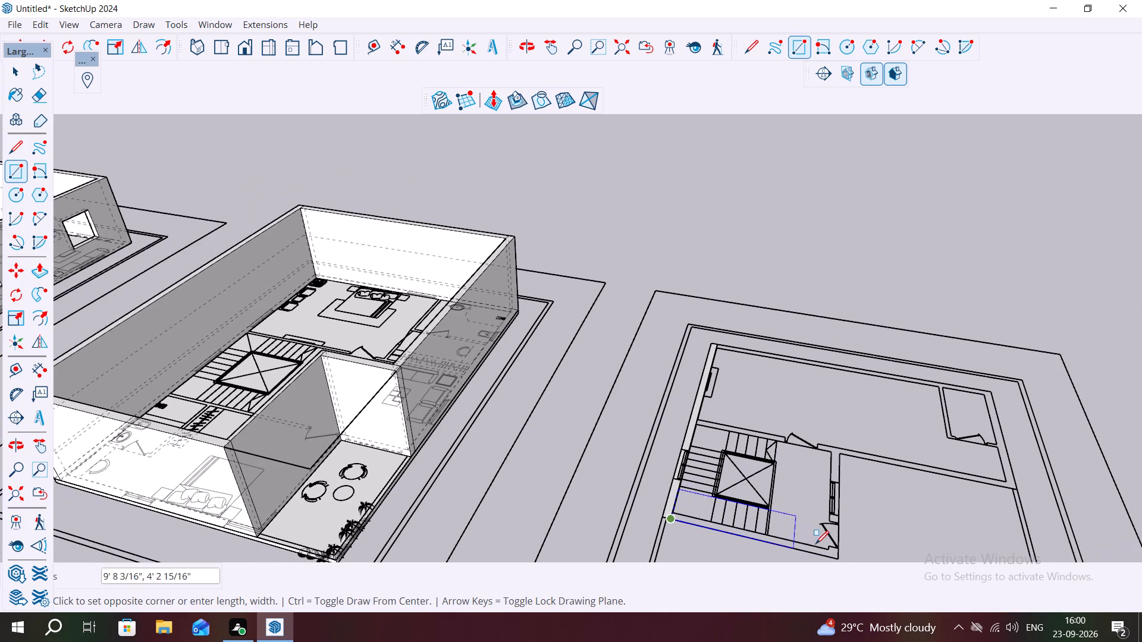
scroll(843, 553, "up", 6)
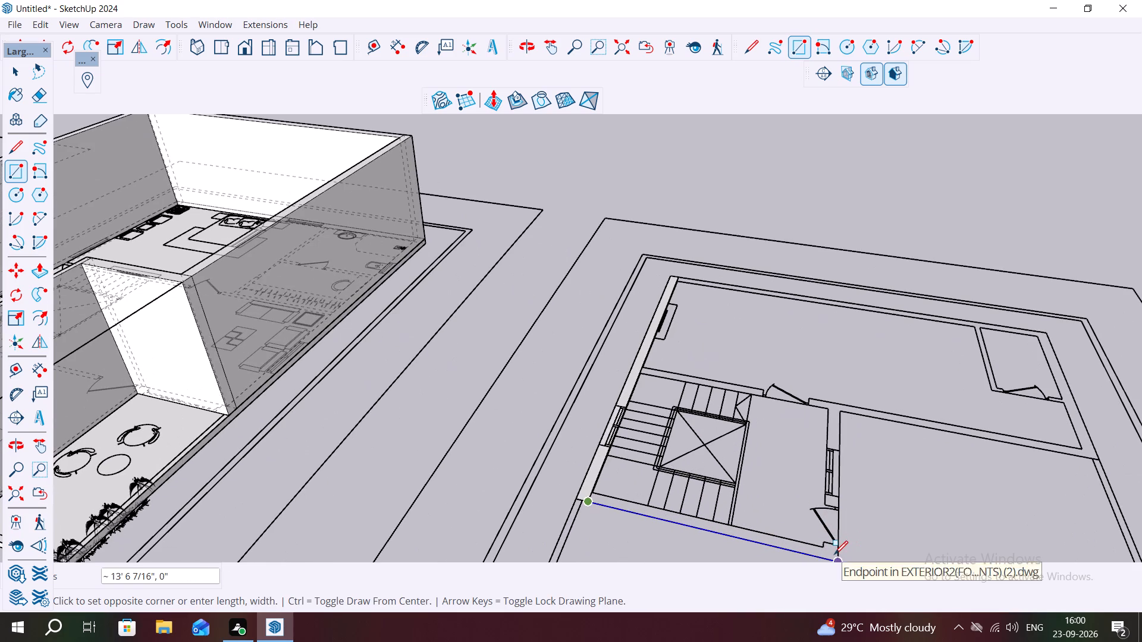
scroll(838, 550, "up", 5)
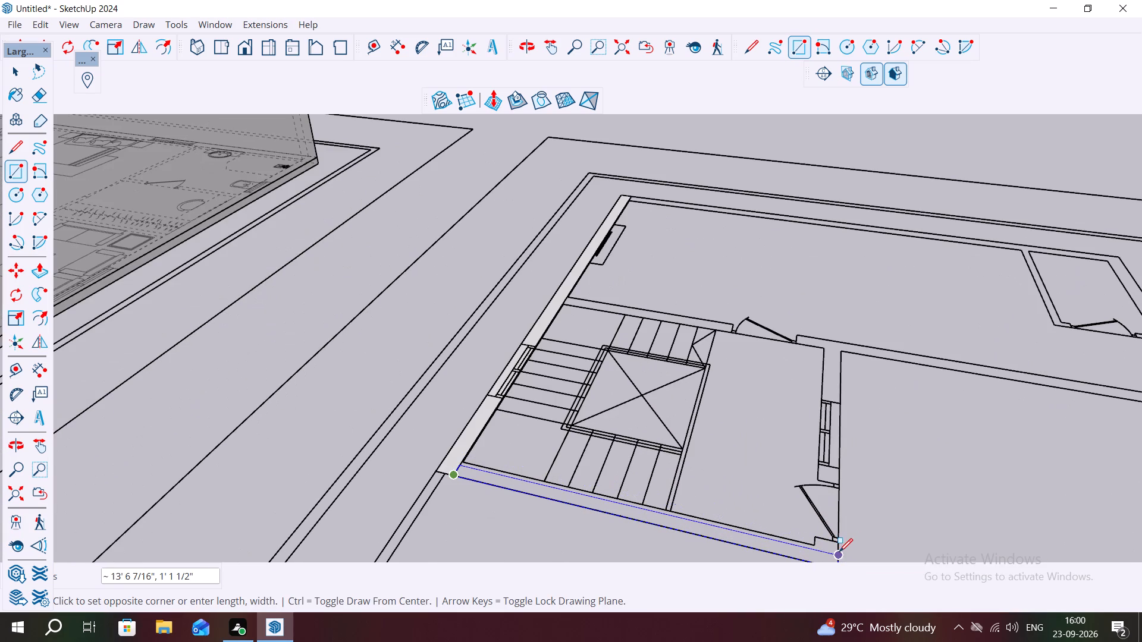
scroll(841, 553, "up", 6)
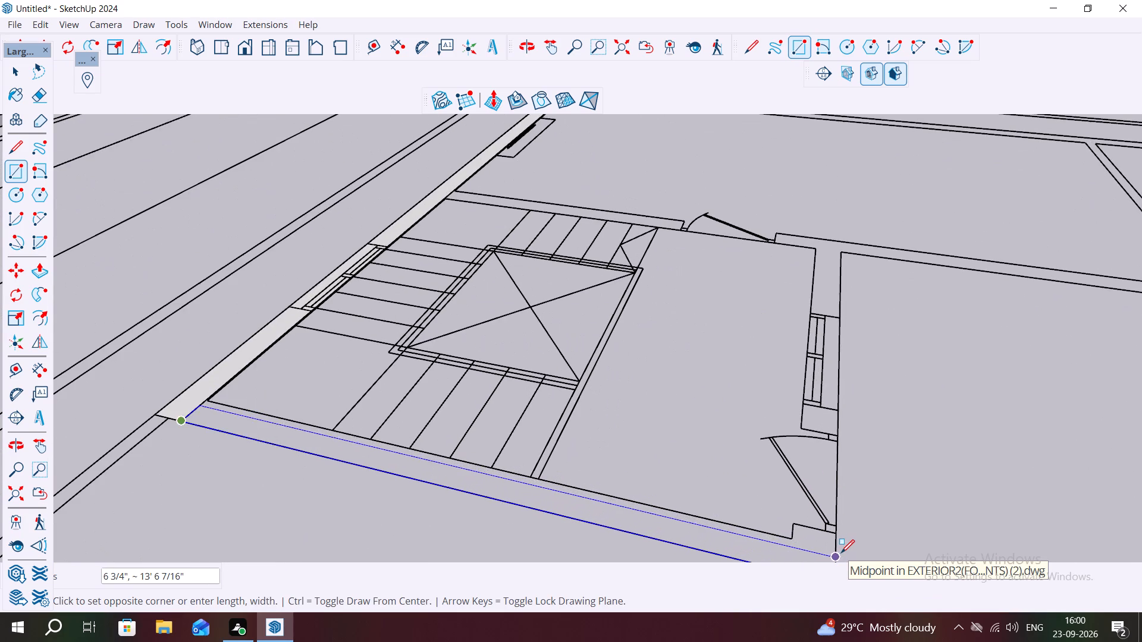
scroll(840, 548, "up", 3)
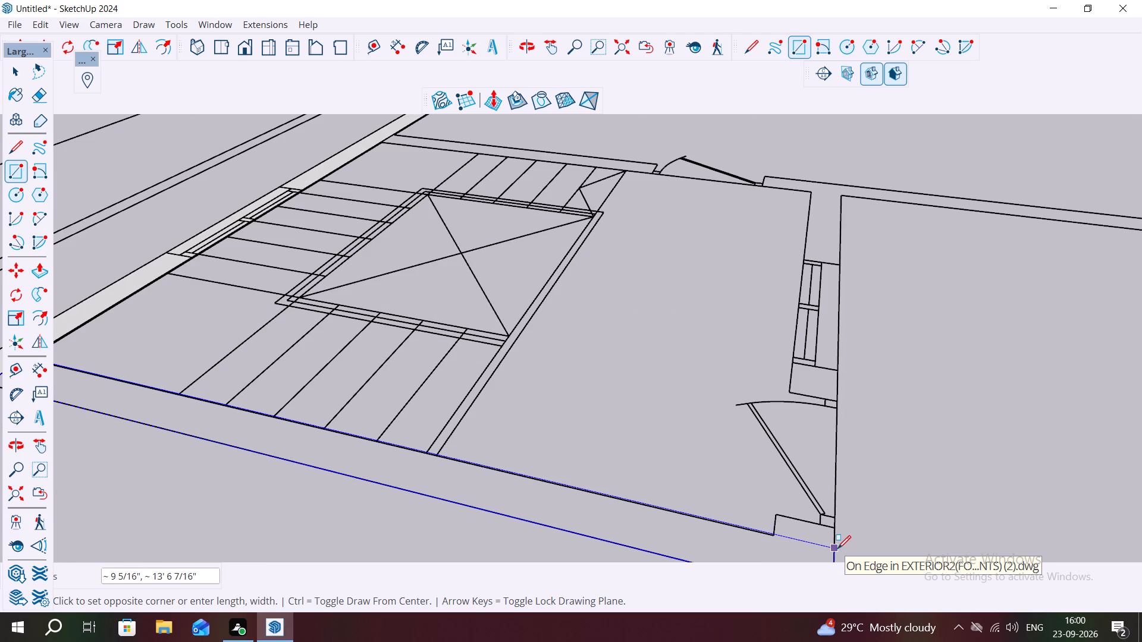
scroll(837, 548, "down", 1)
scroll(839, 549, "up", 5)
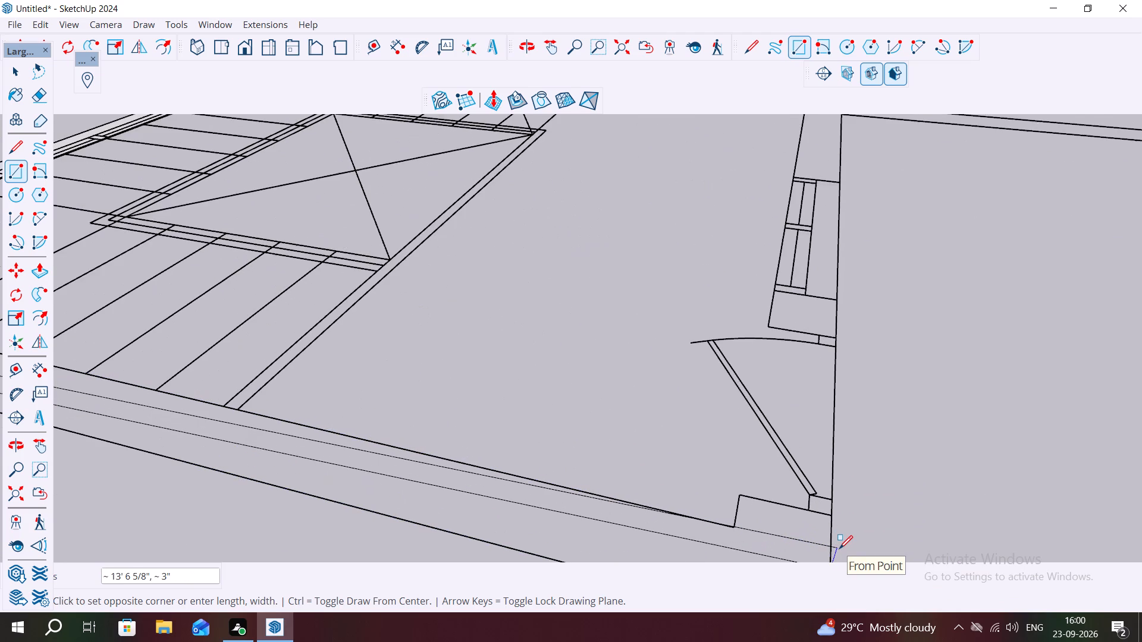
scroll(837, 549, "down", 4)
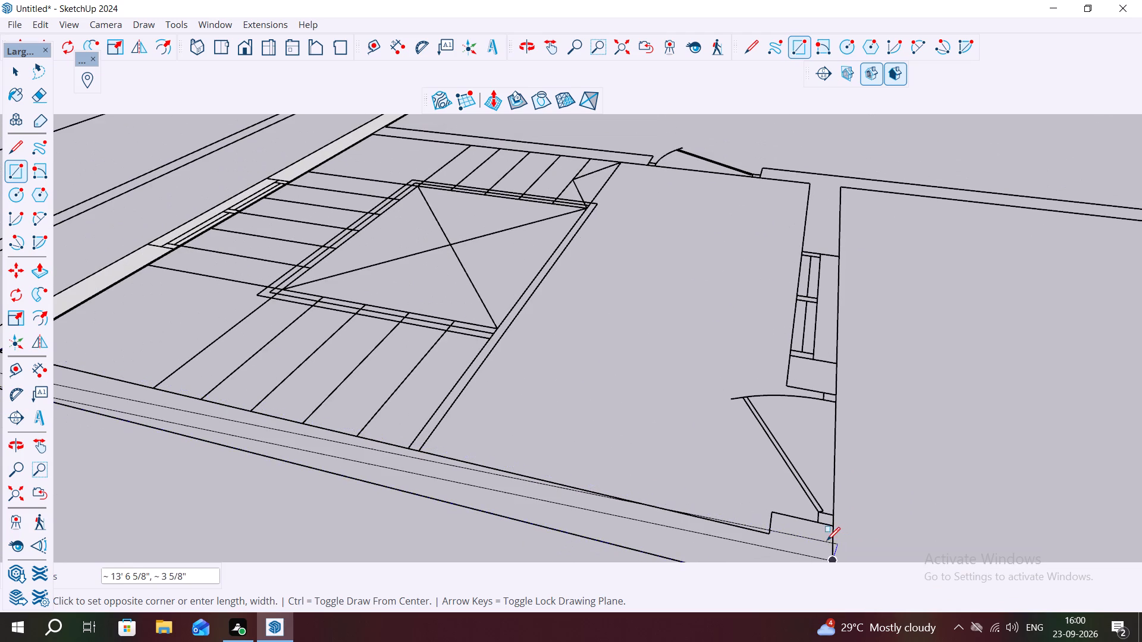
scroll(808, 526, "down", 1)
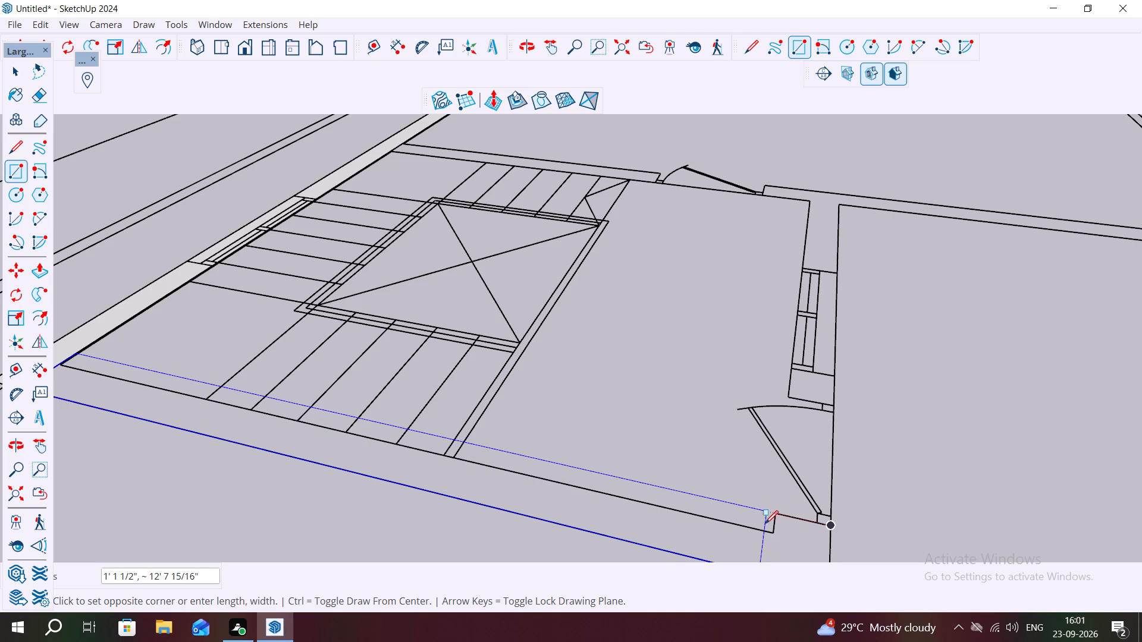
left_click(774, 535)
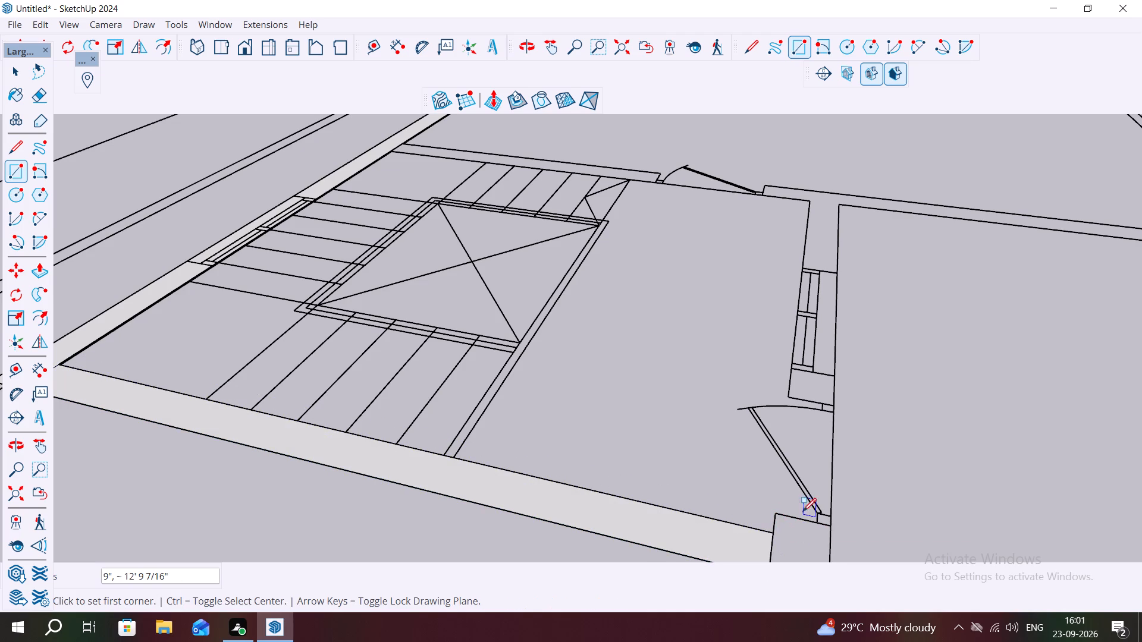
Fill the wall corner beside the staircase room's door with a 9" by 1' 1 1/2" rectangle.
scroll(803, 511, "down", 3)
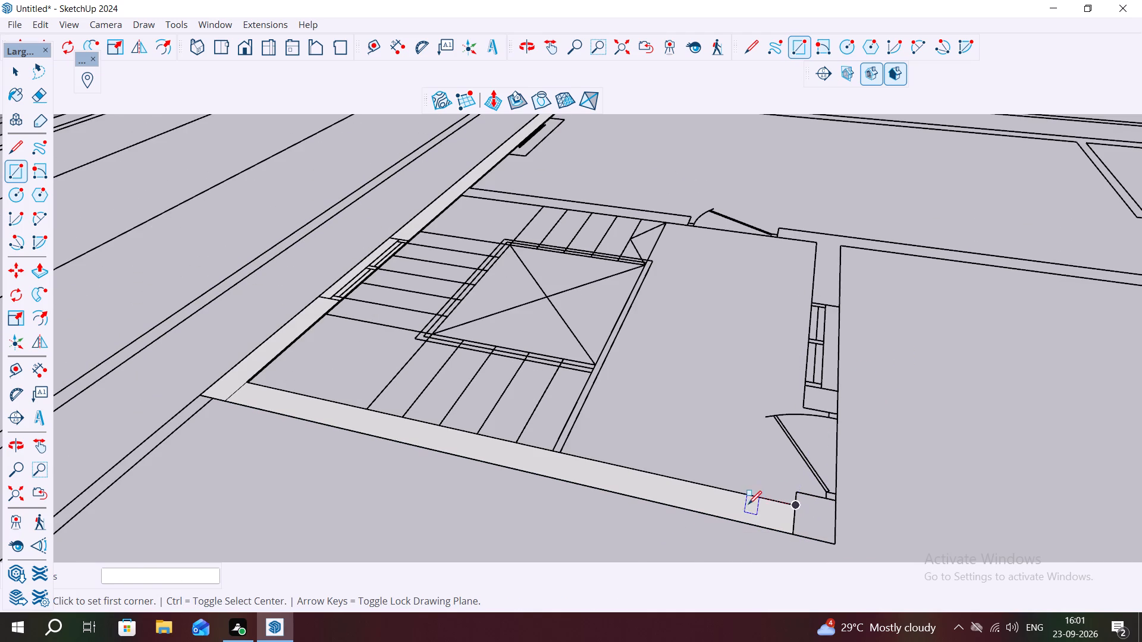
scroll(792, 480, "up", 4)
left_click(798, 496)
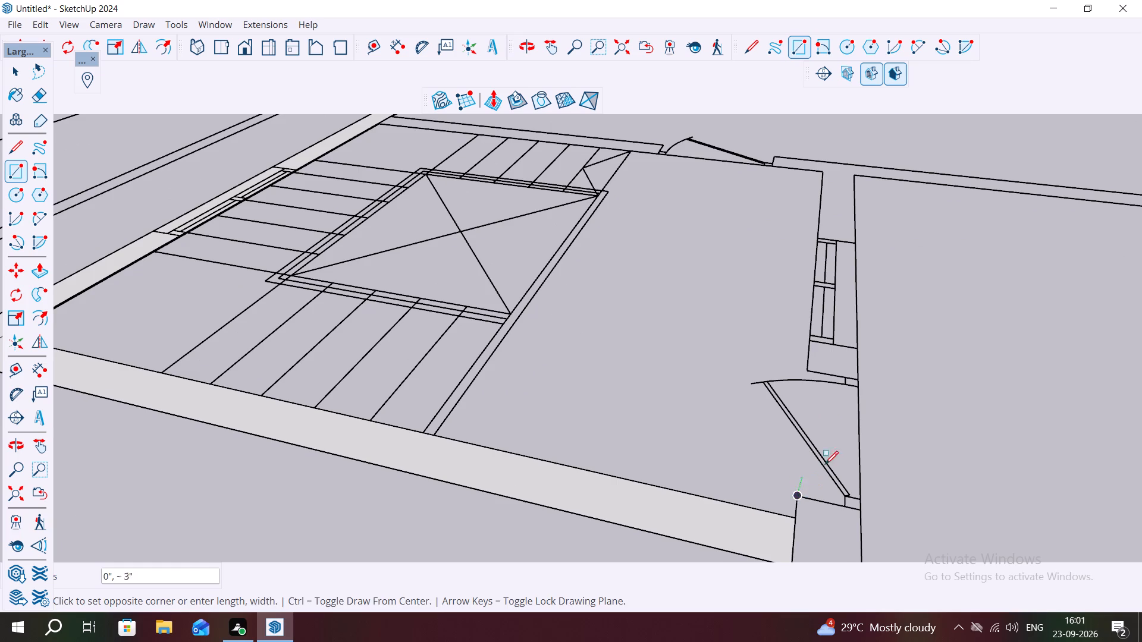
scroll(827, 460, "down", 3)
left_click(850, 545)
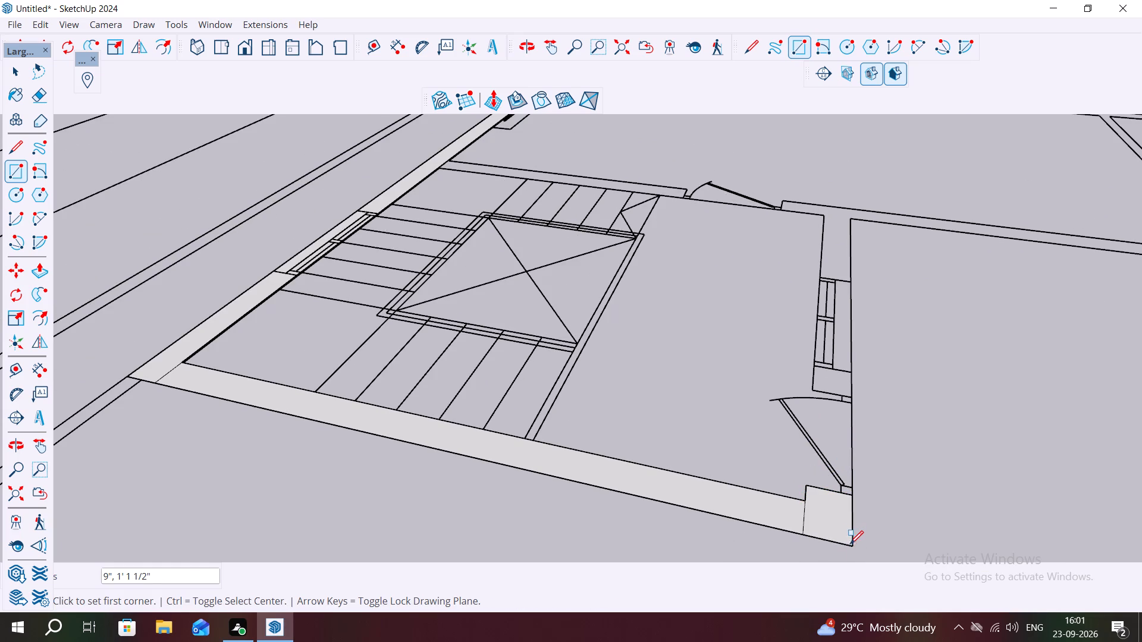
Draw wall rectangles on both sides of the window: 9" by 10 1/2" near the door and about 4' 9" long up to the cross wall.
scroll(827, 375, "up", 2)
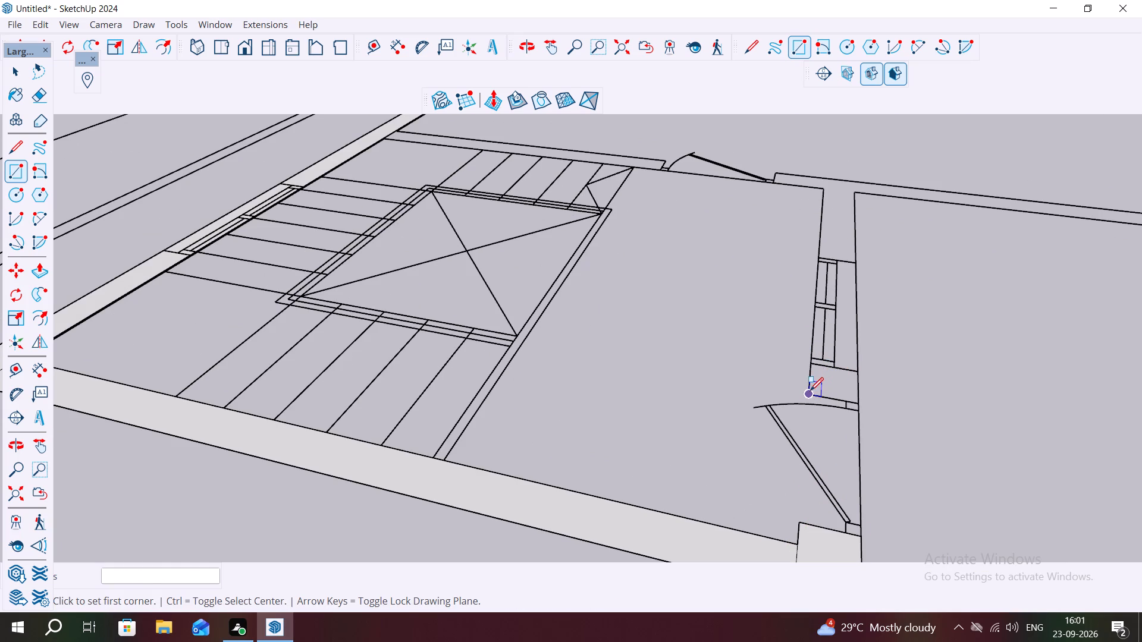
left_click(810, 391)
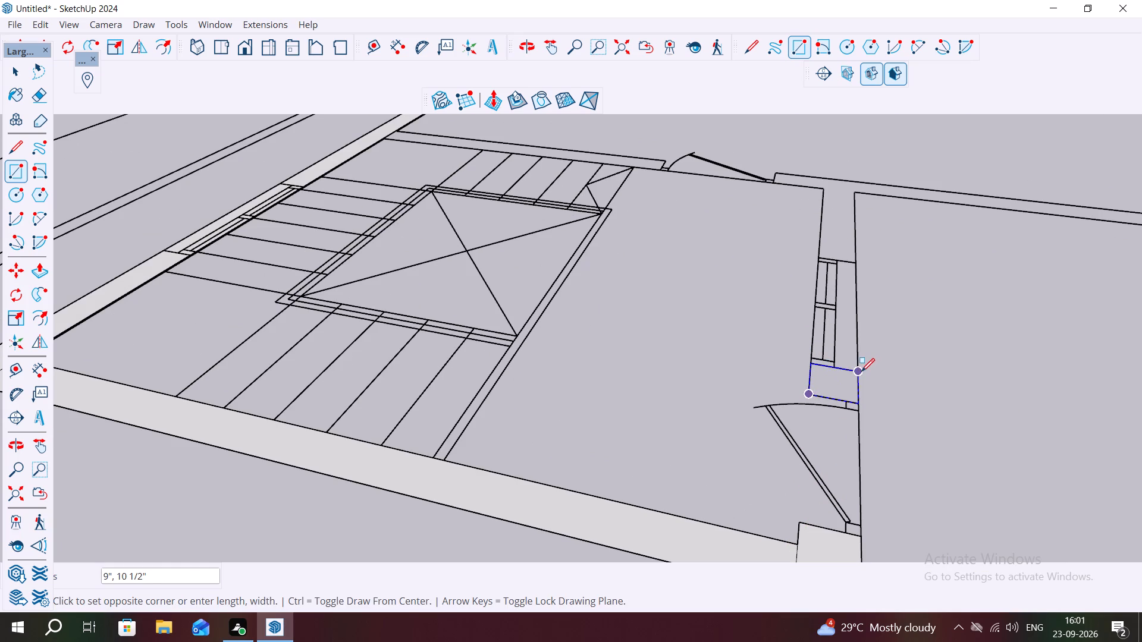
left_click(861, 372)
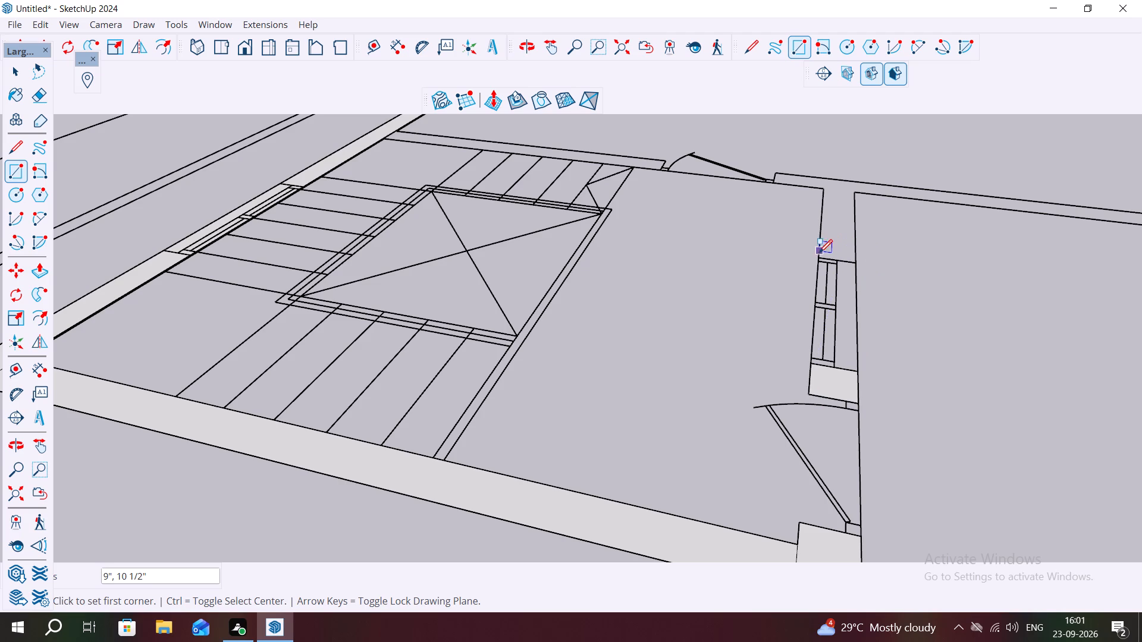
left_click(823, 255)
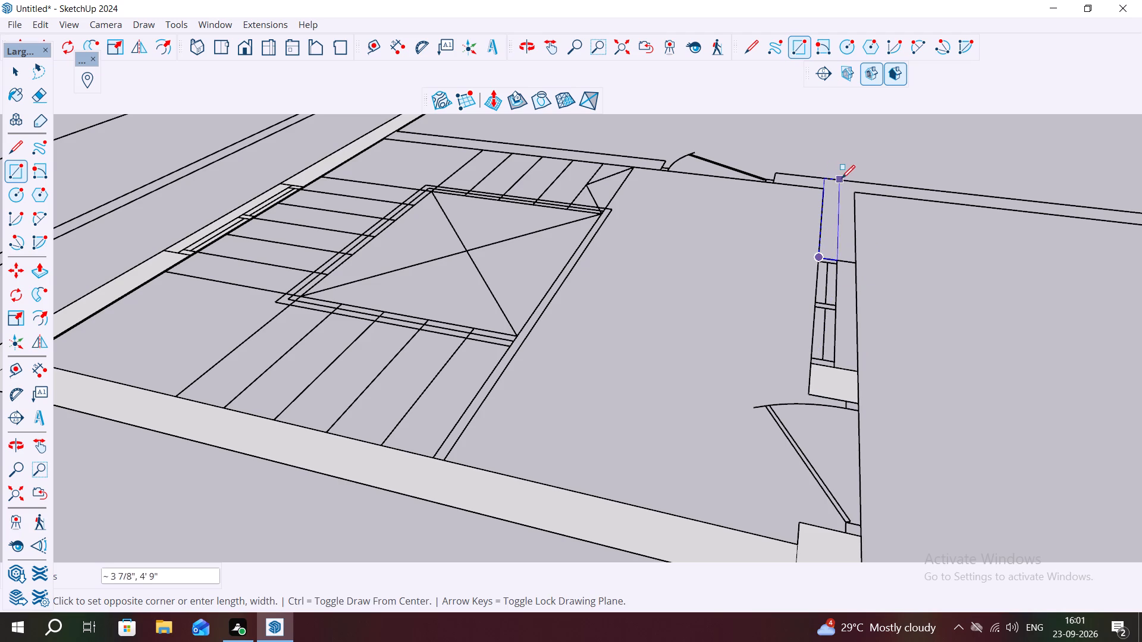
left_click(851, 178)
Draw a 9" by 15' rectangle over the cross wall running from the window wall's end to the opposite outer wall.
scroll(959, 279, "down", 2)
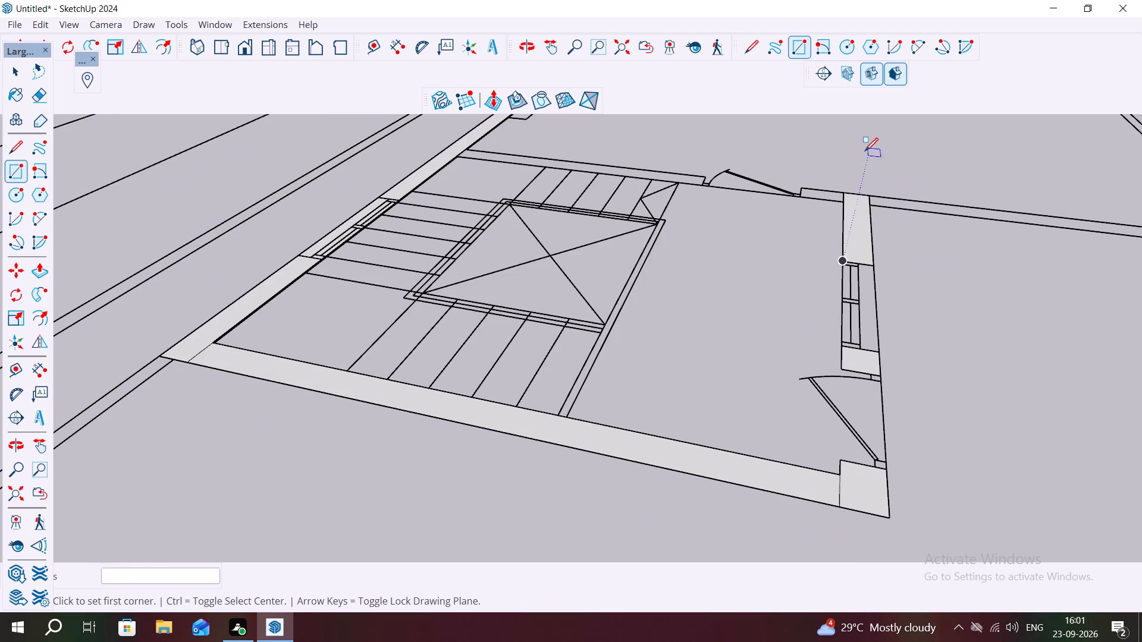
scroll(861, 151, "down", 3)
scroll(667, 234, "down", 3)
scroll(930, 161, "up", 4)
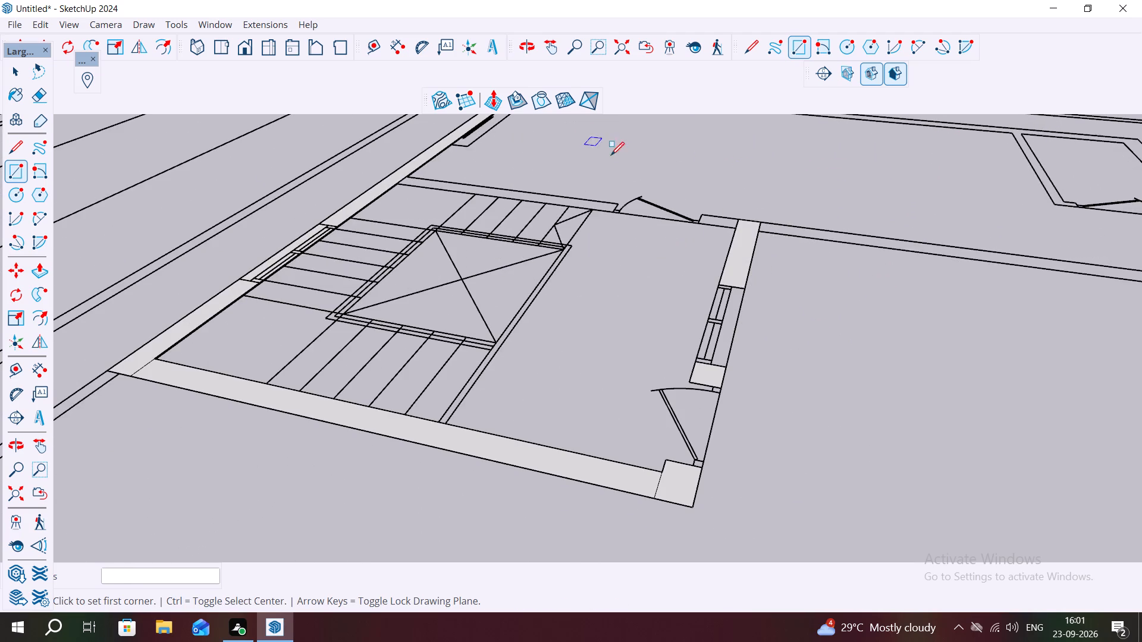
scroll(621, 157, "down", 4)
scroll(717, 195, "up", 7)
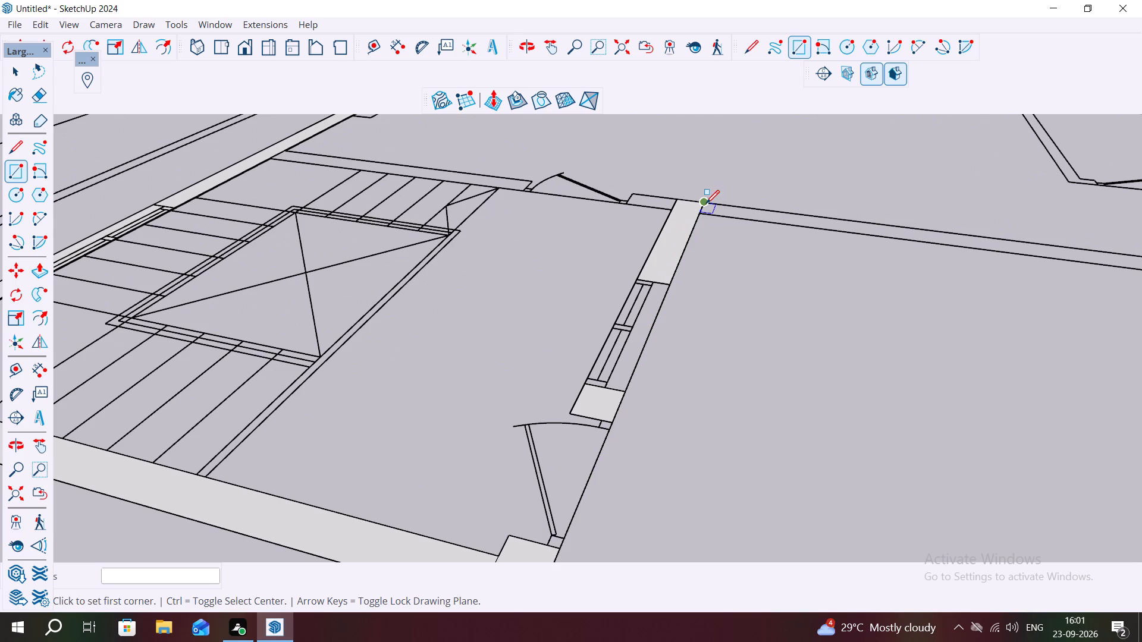
left_click(708, 203)
scroll(726, 216, "down", 3)
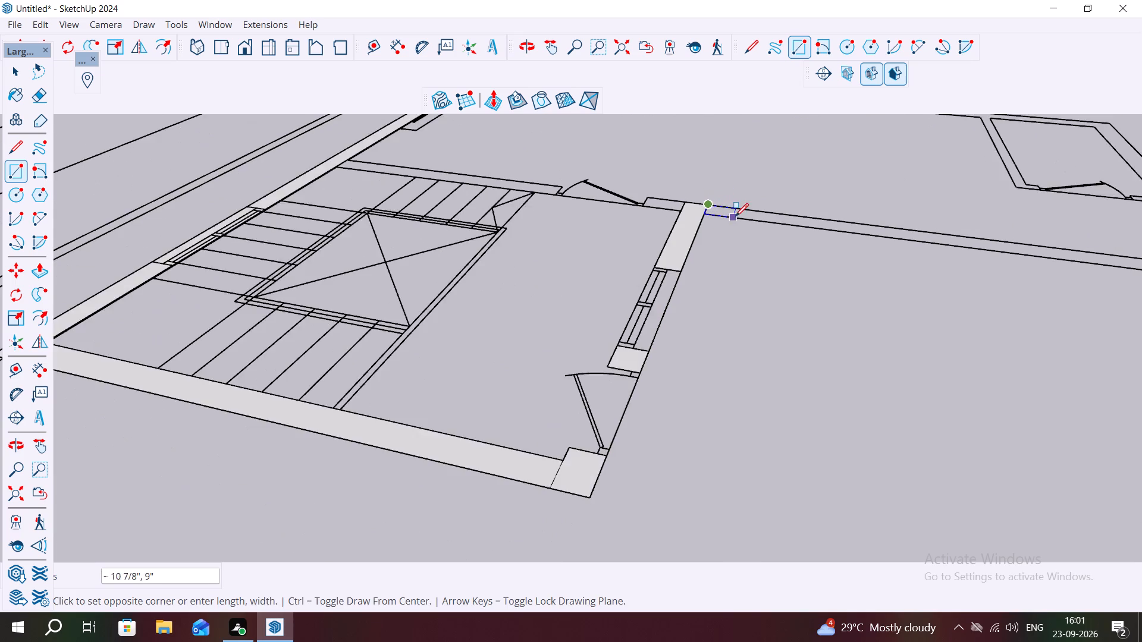
scroll(735, 216, "down", 5)
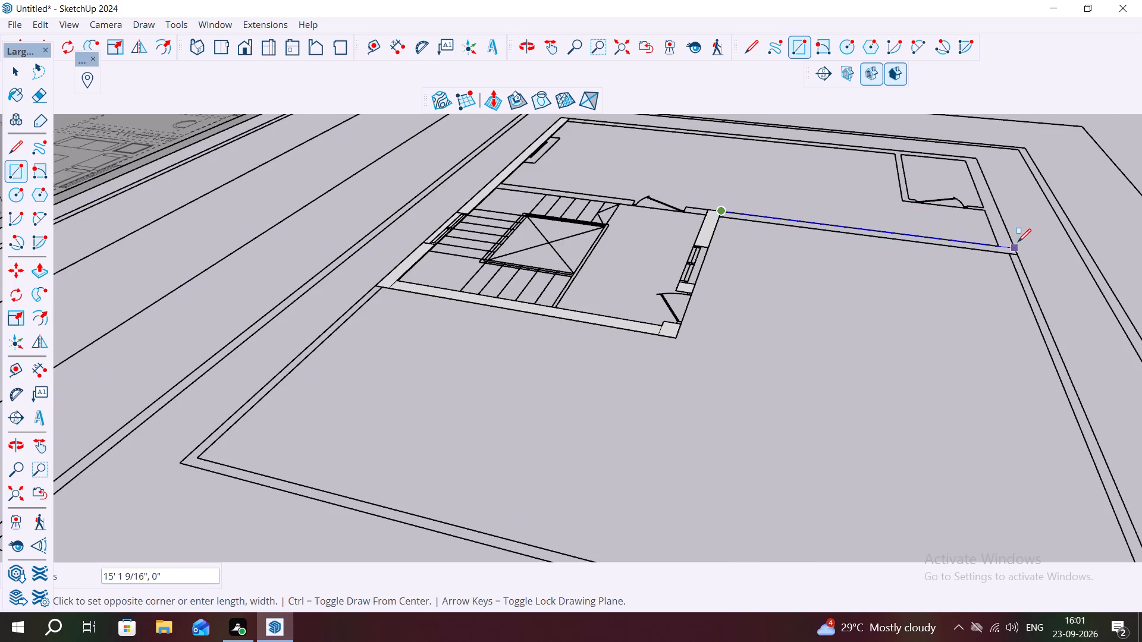
scroll(1015, 241, "up", 17)
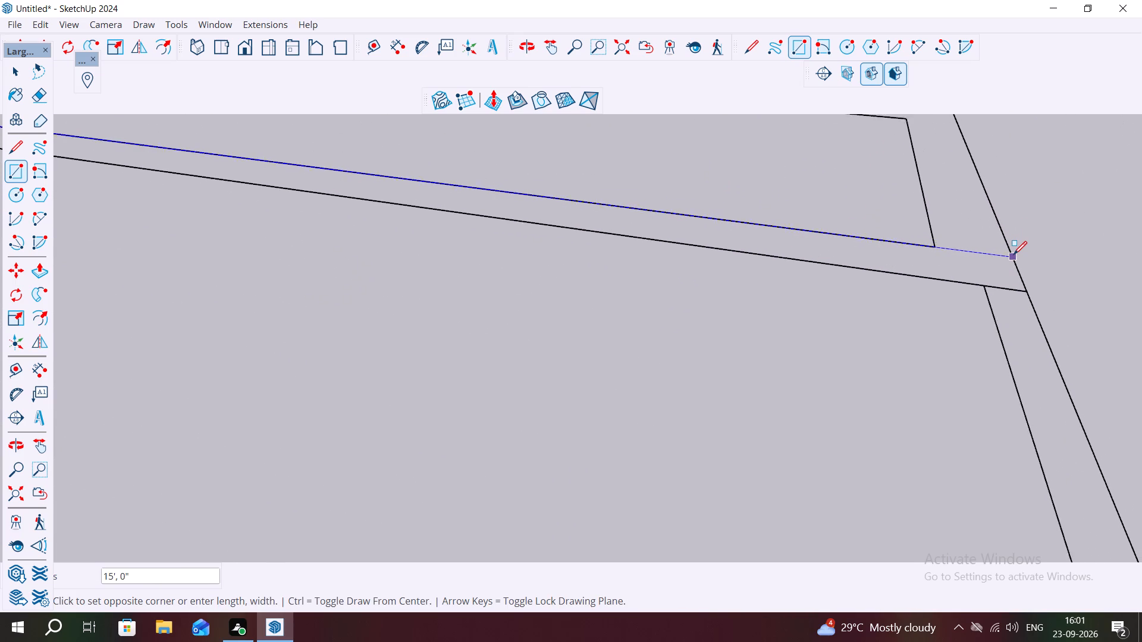
scroll(1014, 254, "up", 1)
left_click(1014, 254)
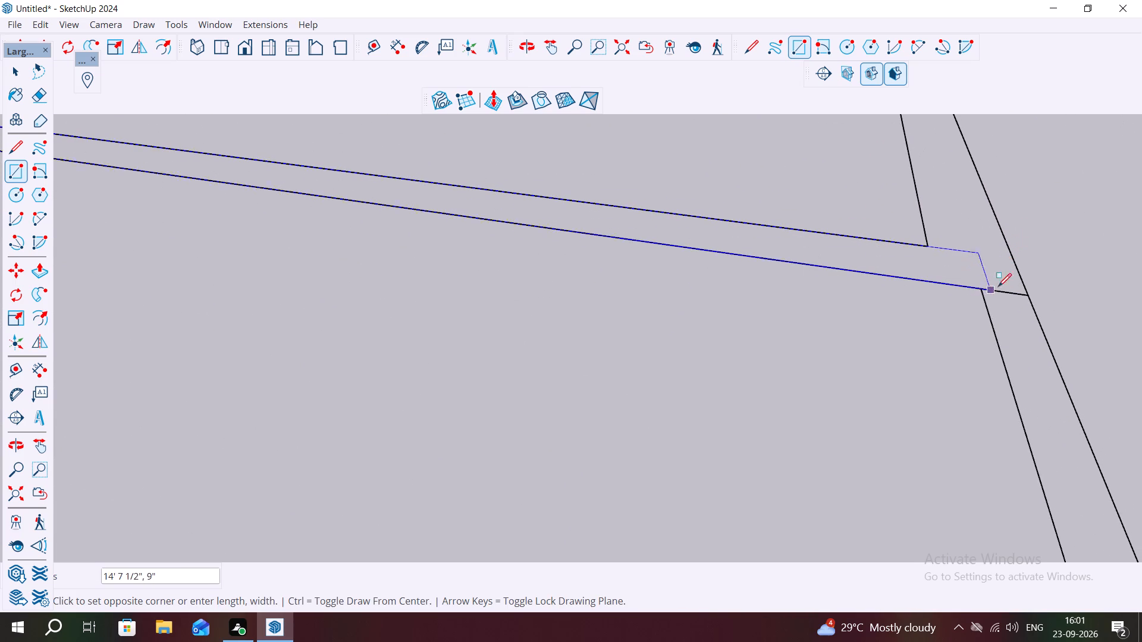
left_click(1027, 292)
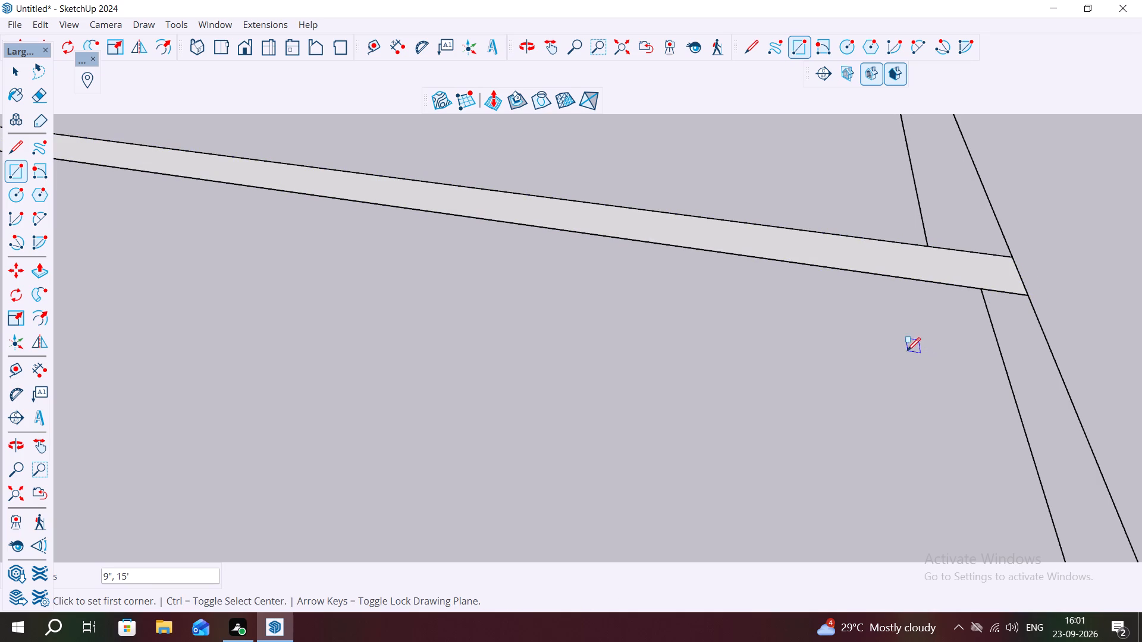
Draw a 9" by 13' 10 1/2" rectangle over the outer wall beside the small corner room, from the cross wall to the back corner.
scroll(867, 375, "down", 3)
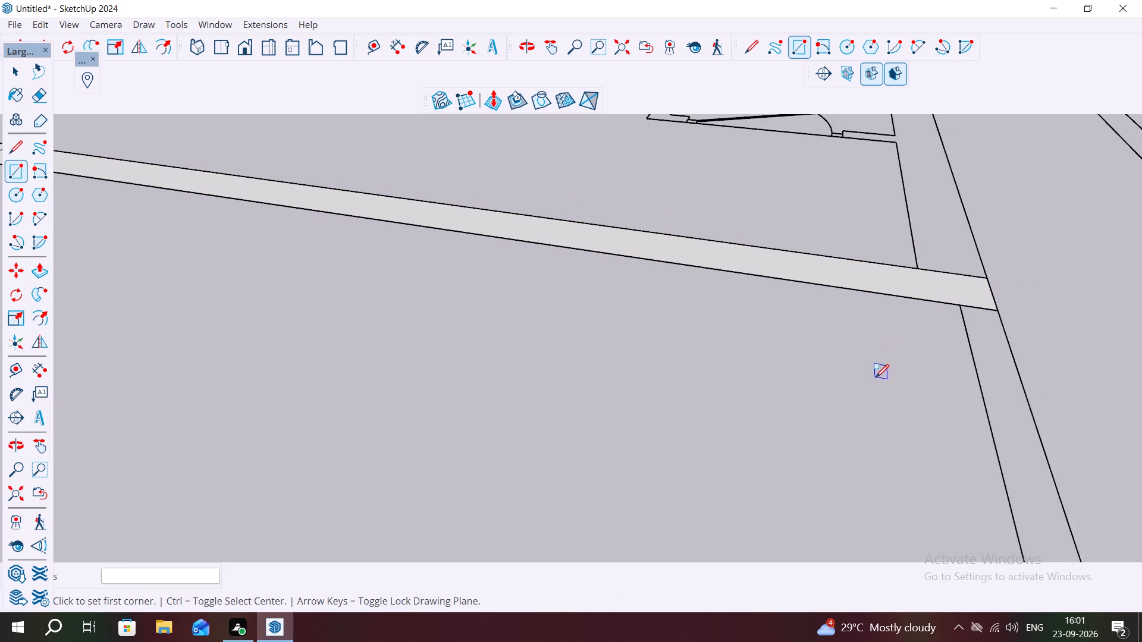
scroll(876, 377, "down", 16)
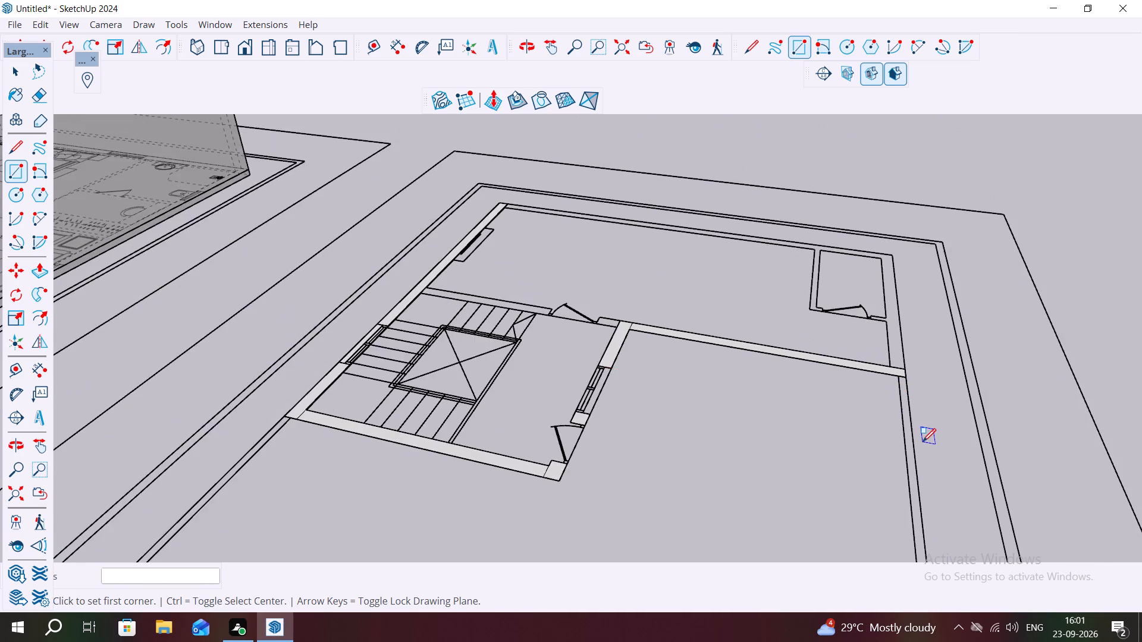
scroll(923, 442, "down", 2)
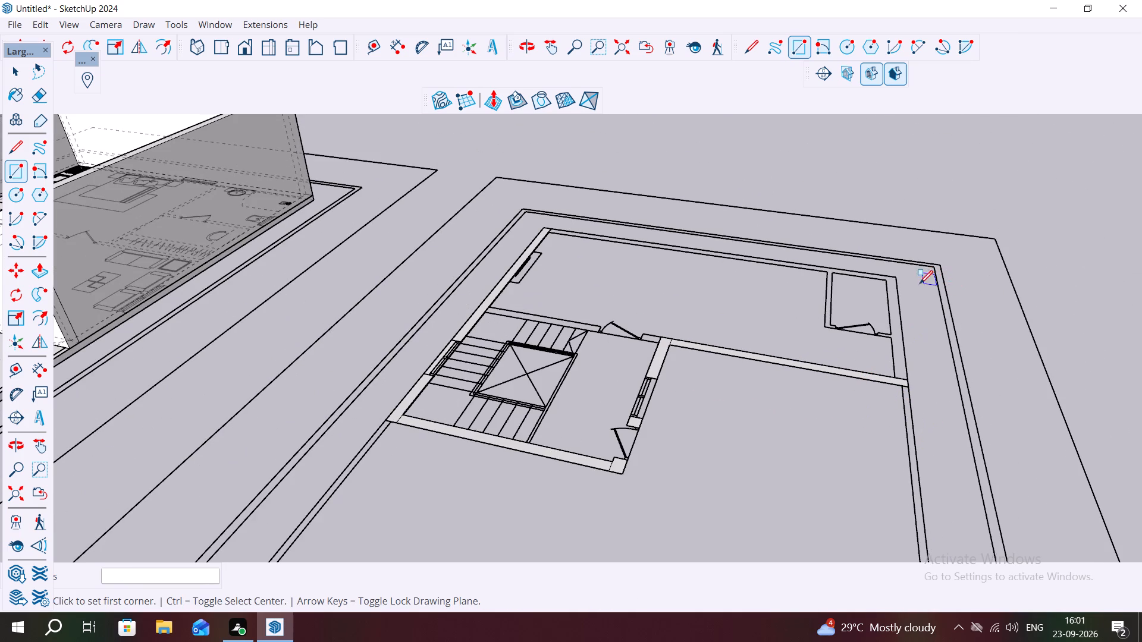
scroll(883, 274, "up", 8)
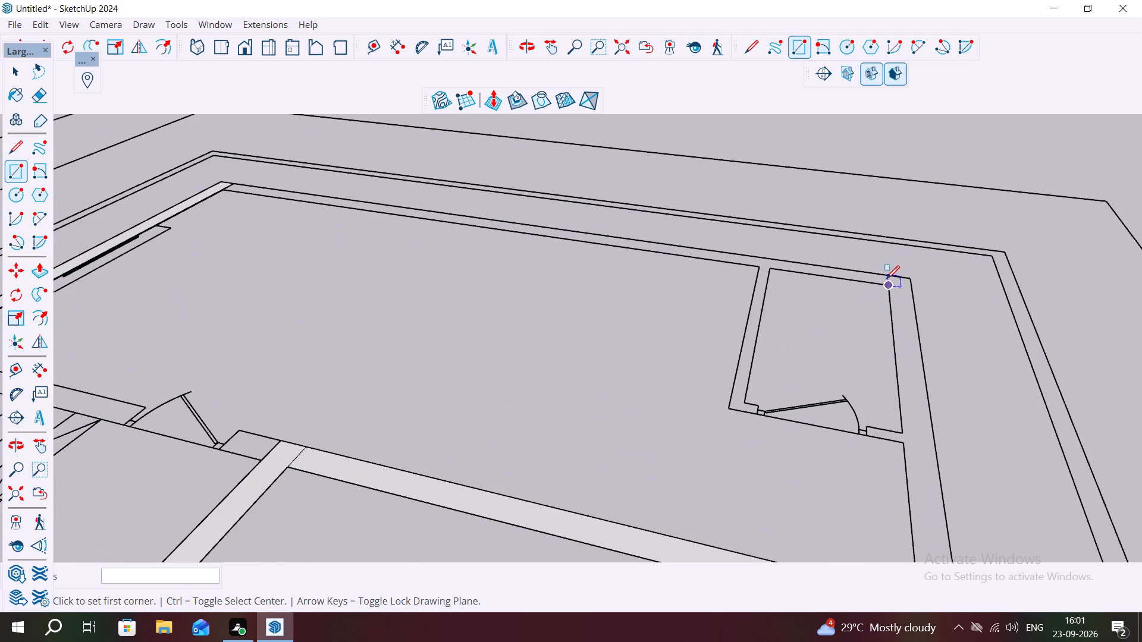
scroll(879, 388, "down", 4)
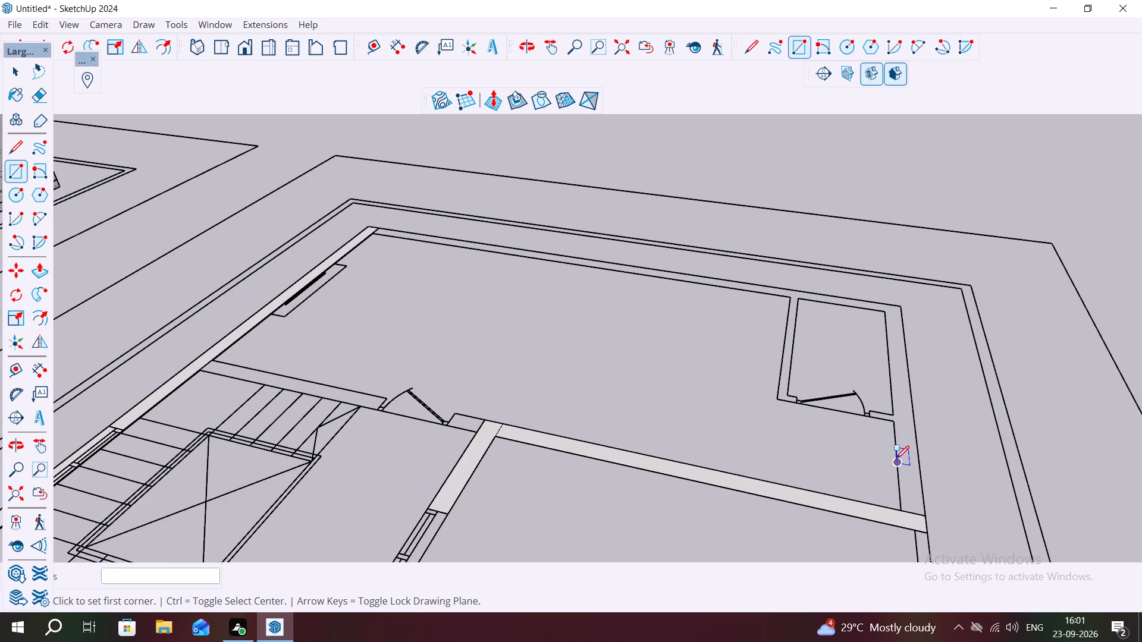
left_click(903, 509)
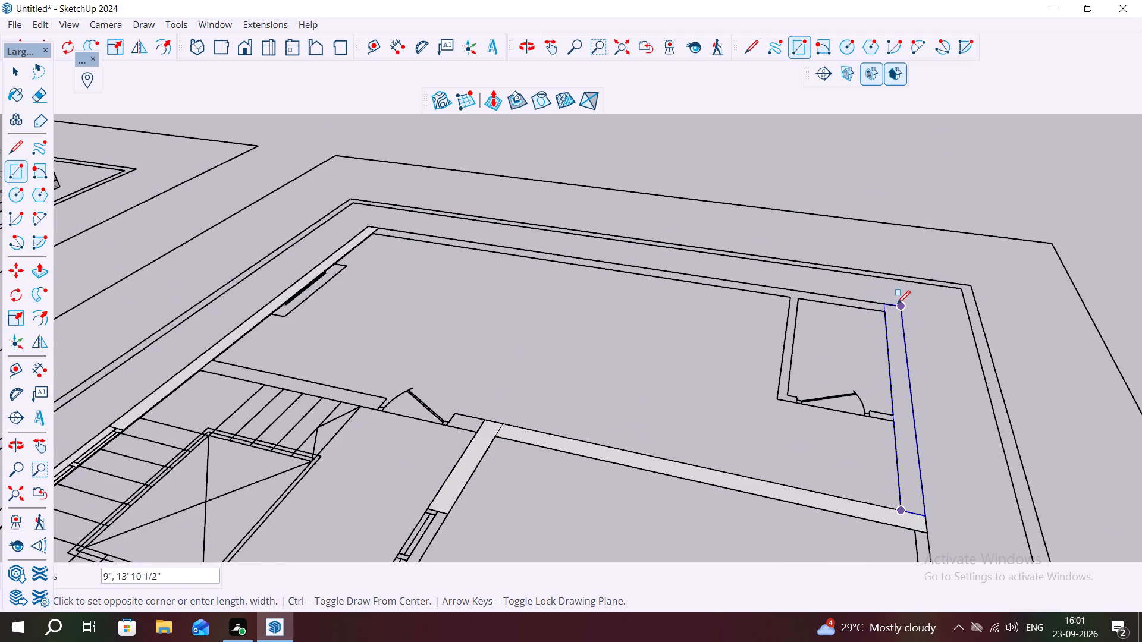
left_click(891, 304)
left_click(889, 300)
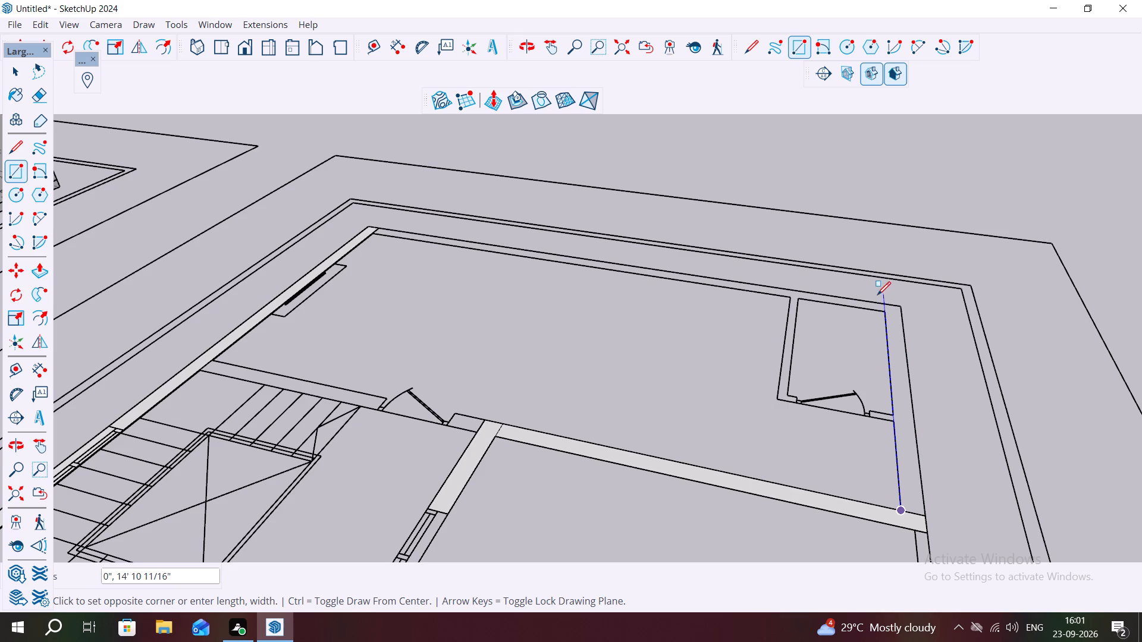
left_click(895, 300)
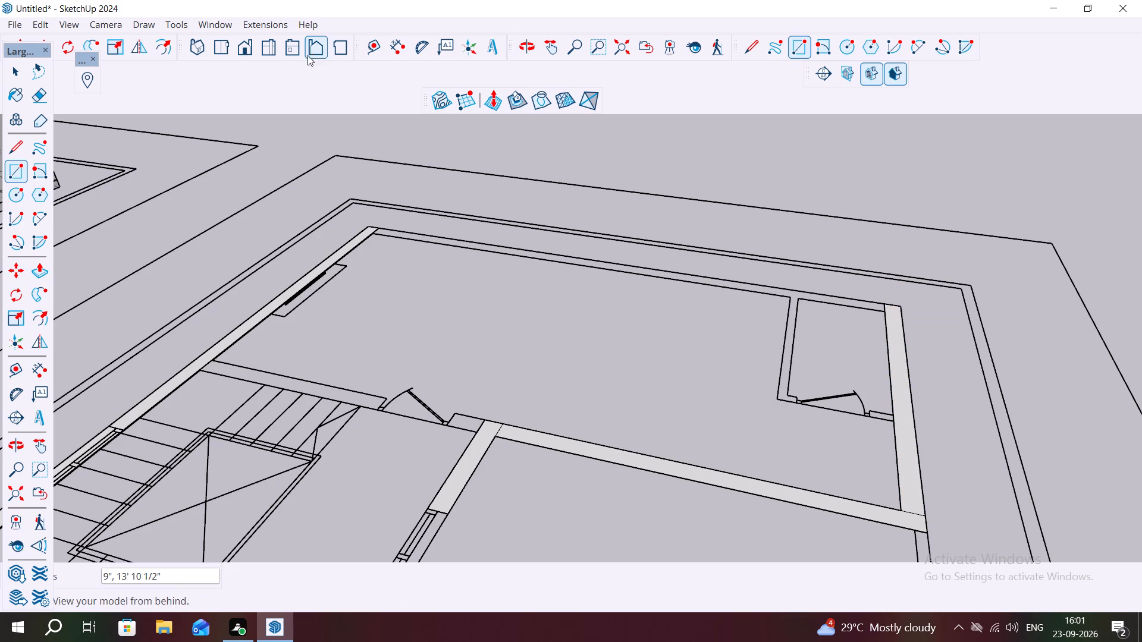
Draw a 27' 9" by 9" rectangle over the back wall, between the two outer side walls.
scroll(385, 225, "up", 5)
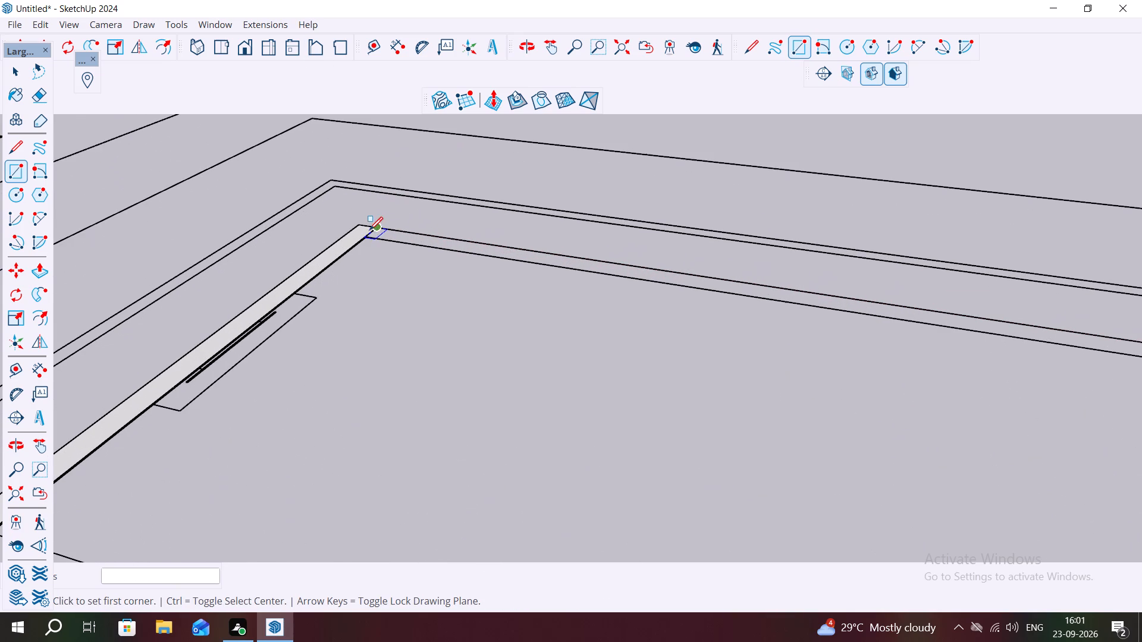
left_click(368, 236)
scroll(490, 197, "down", 5)
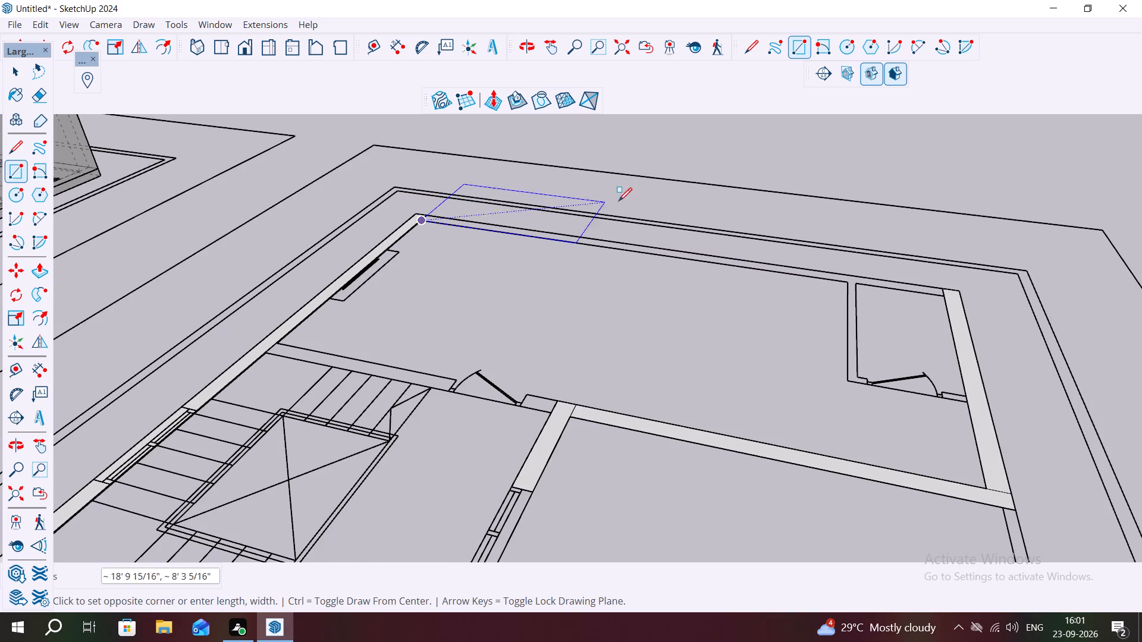
left_click(939, 289)
key("Escape")
Push/Pull the outer side wall face beside the small corner room up 10'.
key("space")
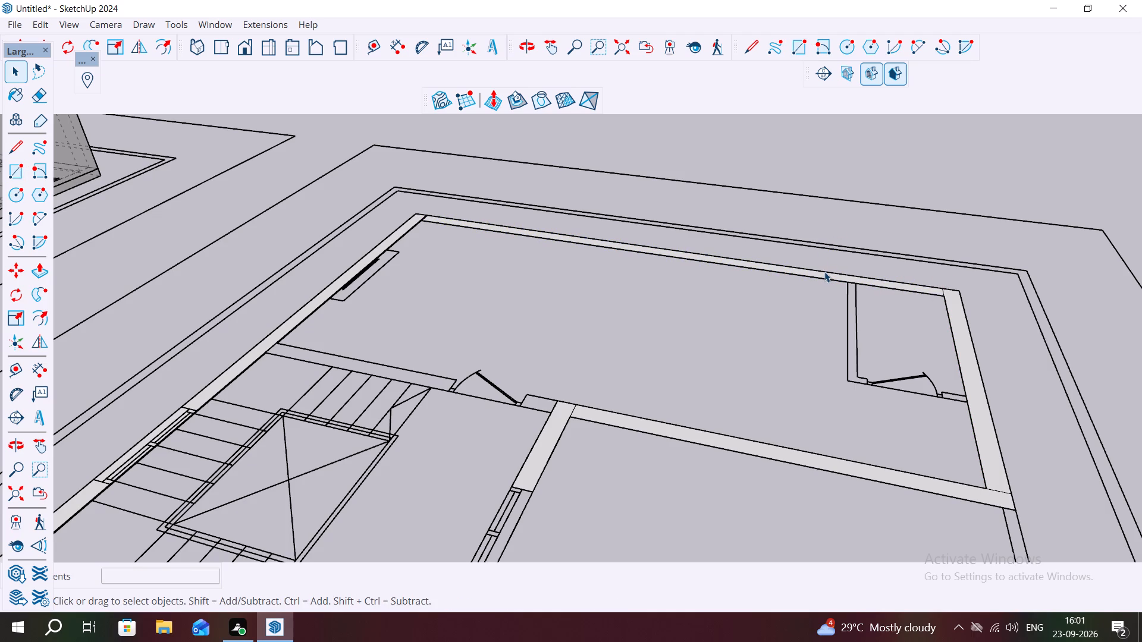
left_click(827, 272)
left_click(827, 272)
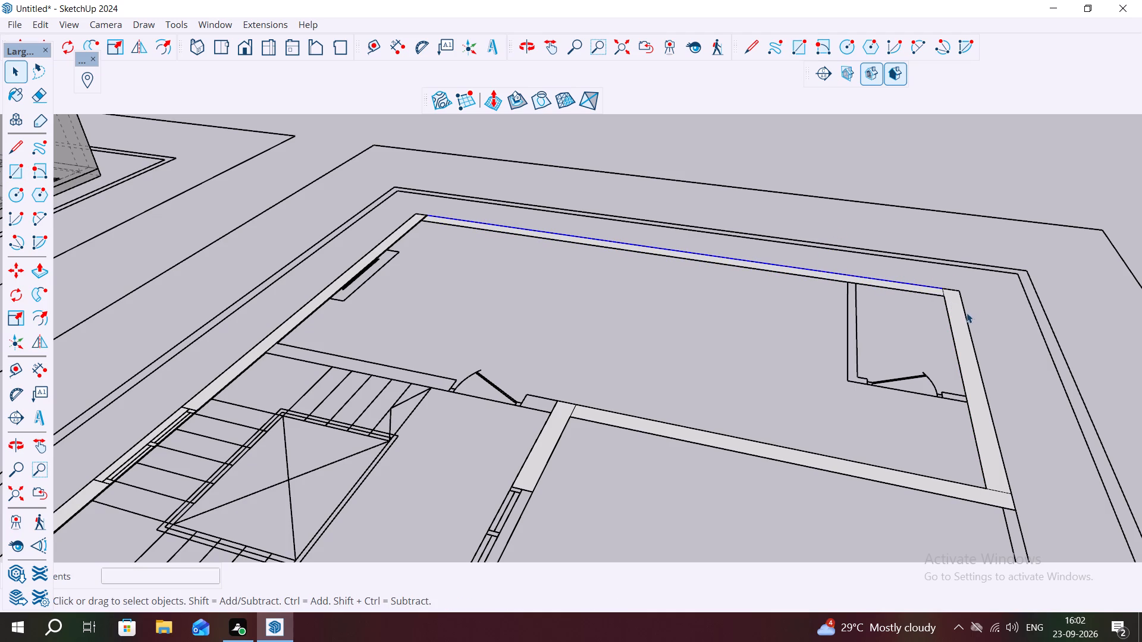
double_click(962, 314)
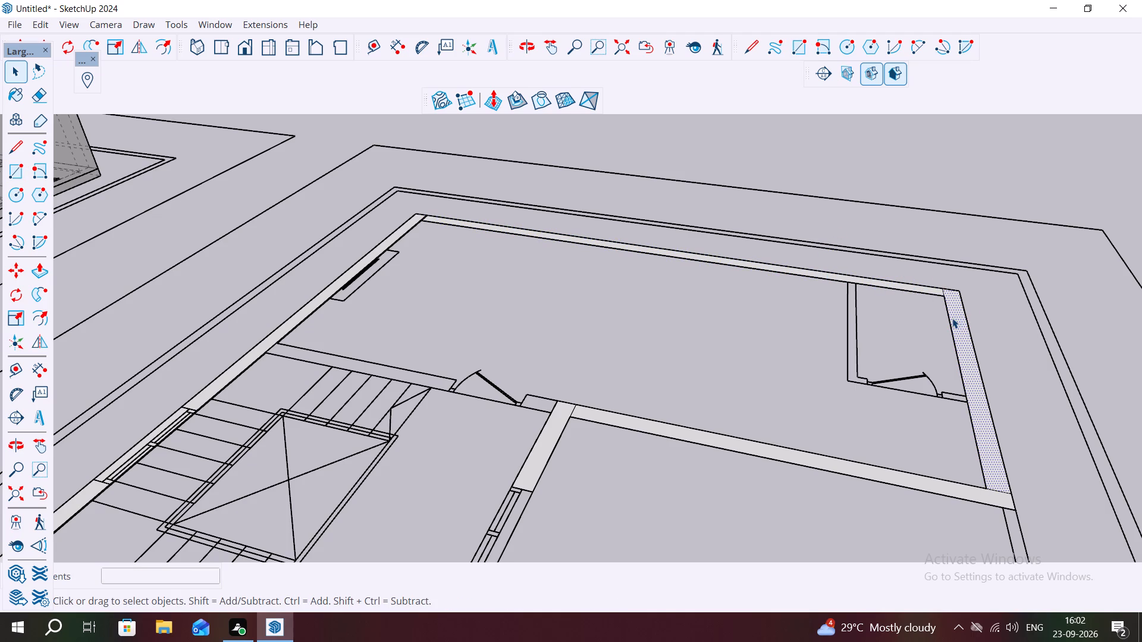
key("p")
left_click(952, 318)
type("10'")
key("Return")
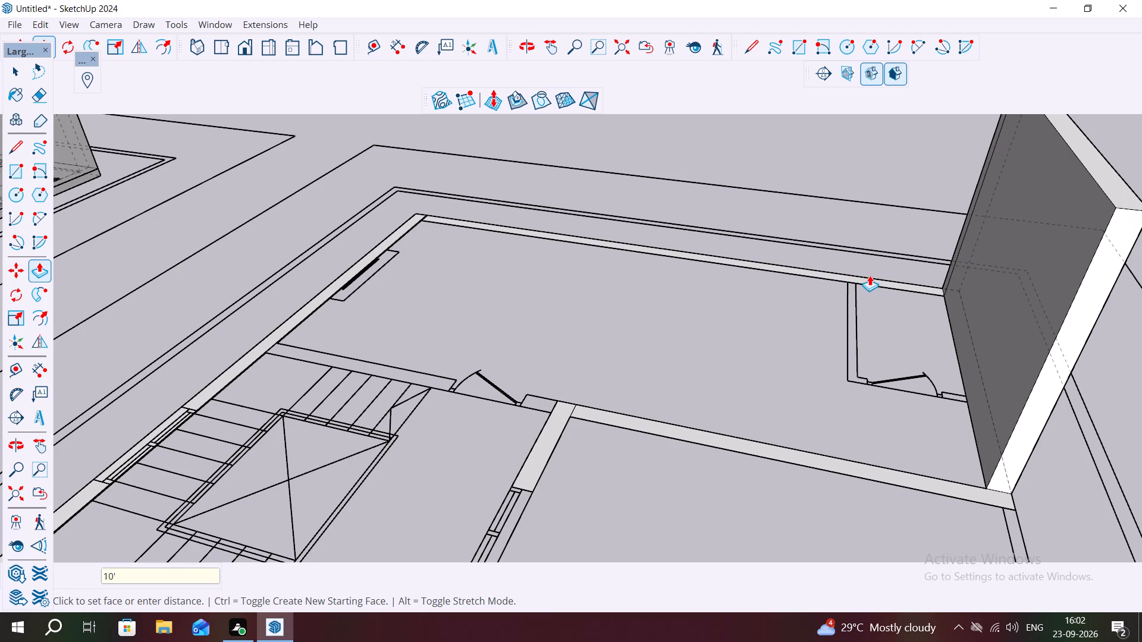
Raise the back wall face with Push/Pull, entering a distance of 10'.
middle_click_drag(864, 271, 896, 361)
key("space")
left_click(848, 232)
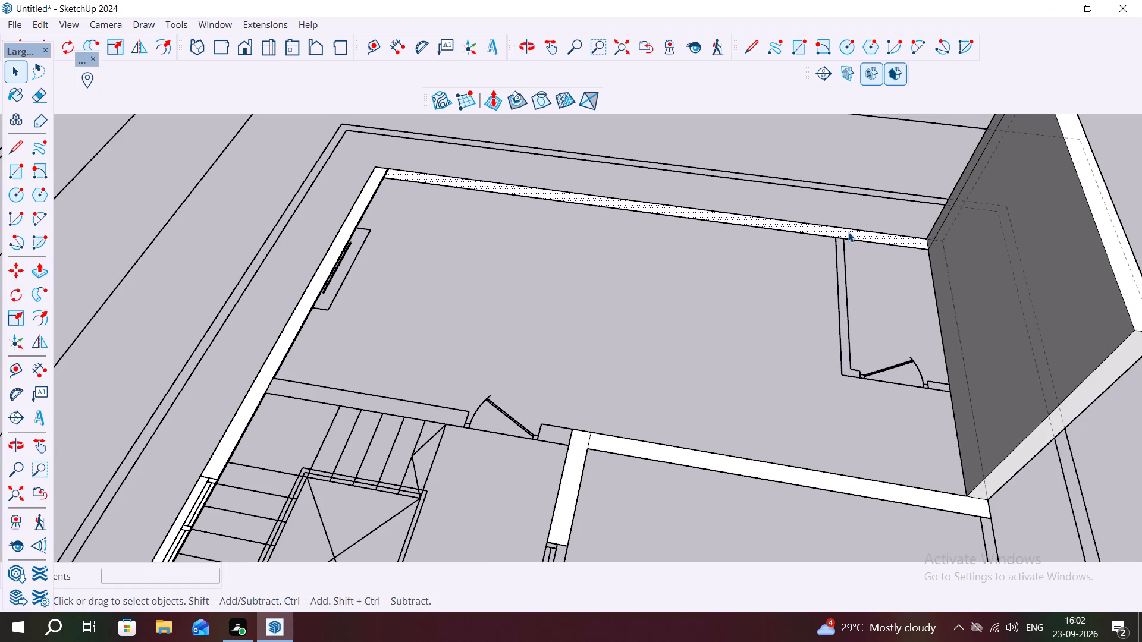
type("10'")
key("Escape")
key("p")
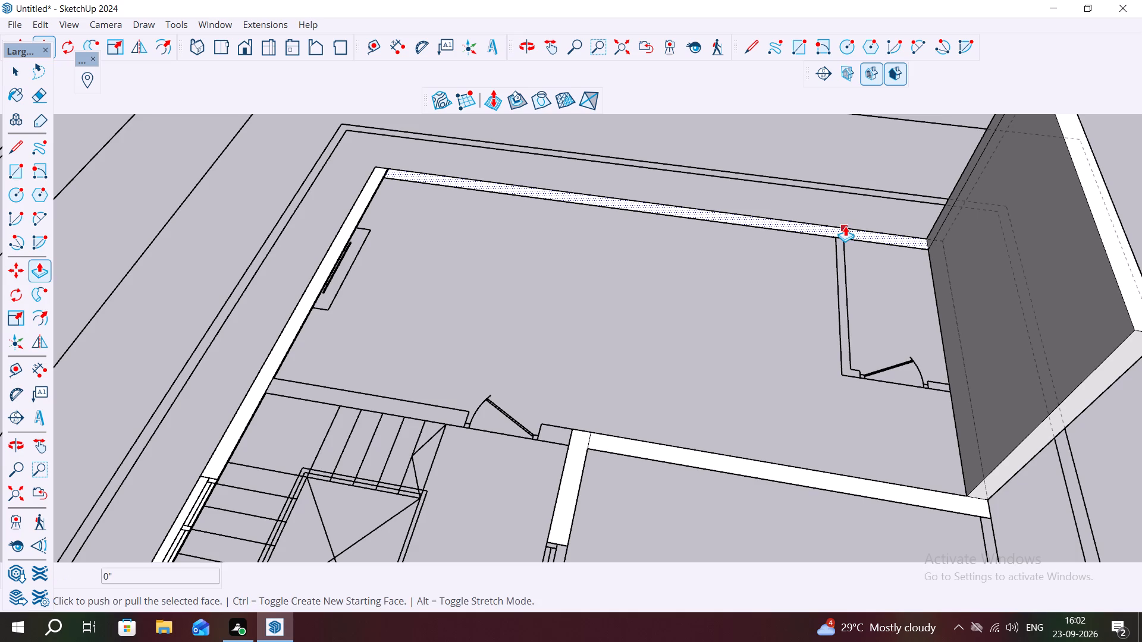
left_click_drag(845, 226, 845, 219)
left_click_drag(839, 217, 844, 206)
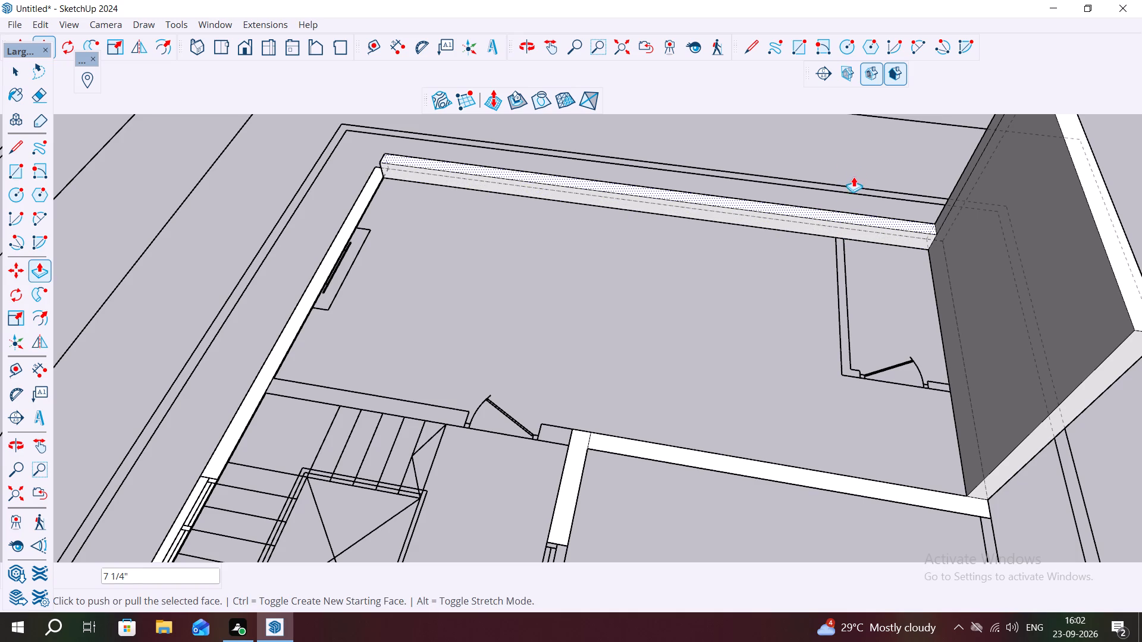
key("1")
type("0'")
key("Return")
Push/Pull the back wall's top face by 4 11/16" to level it with the adjoining side wall's top.
scroll(805, 240, "down", 4)
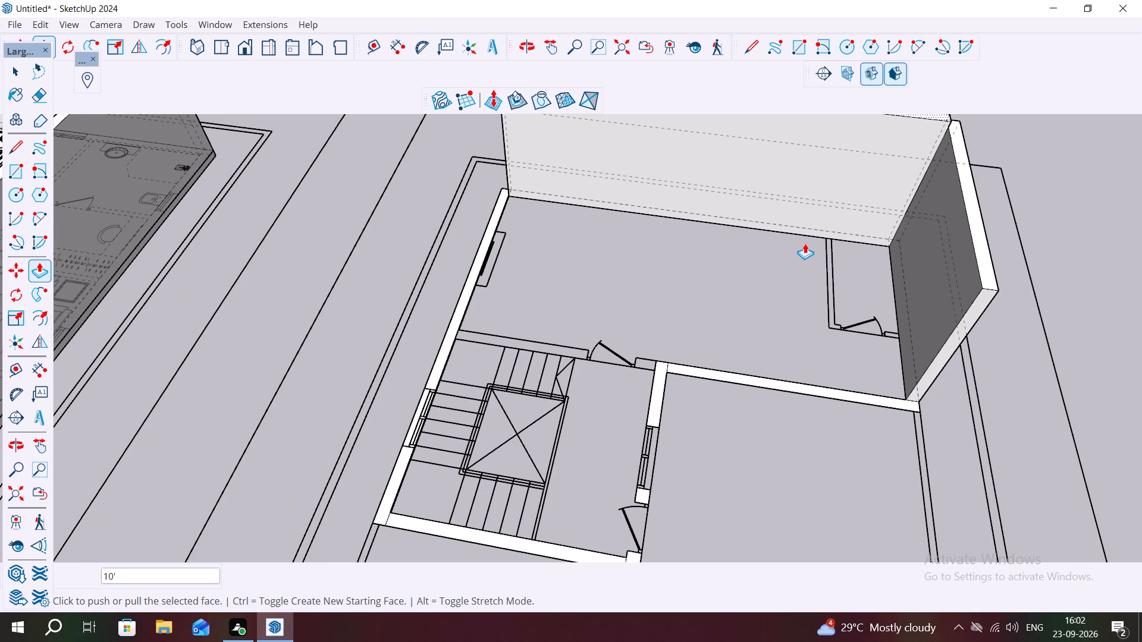
middle_click_drag(823, 223, 748, 320)
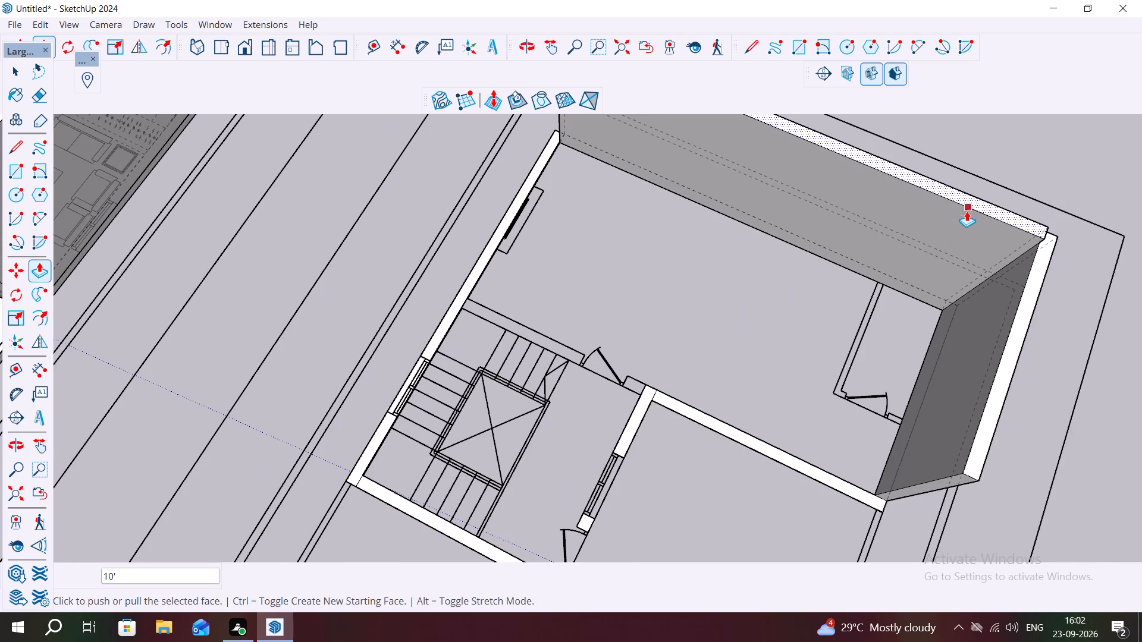
left_click(1014, 209)
scroll(1038, 212, "up", 3)
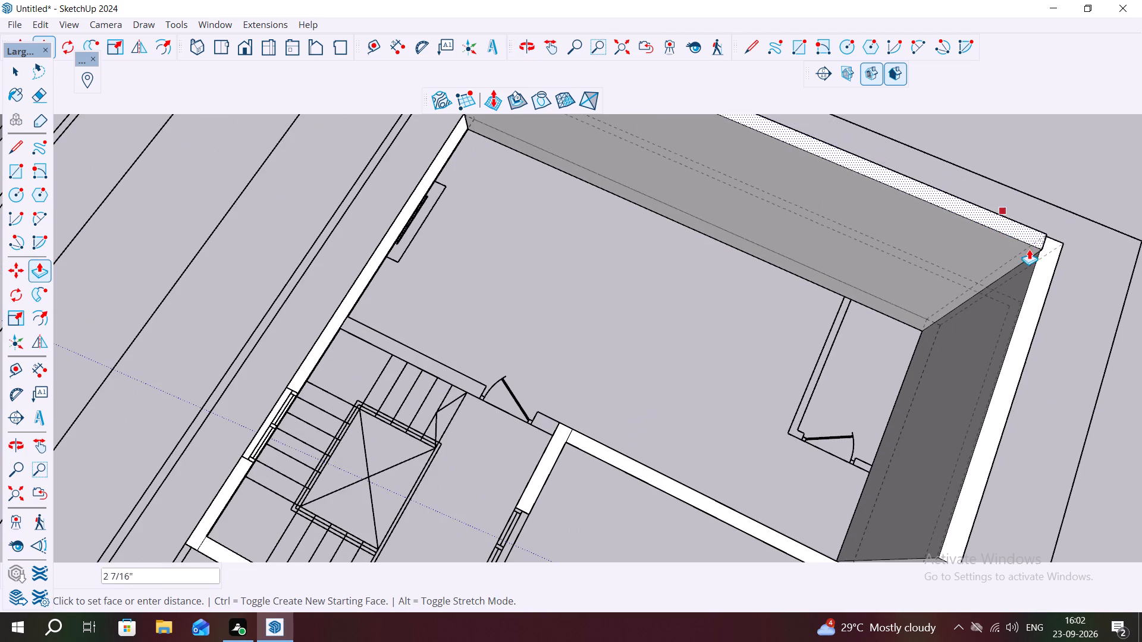
scroll(1036, 243, "up", 18)
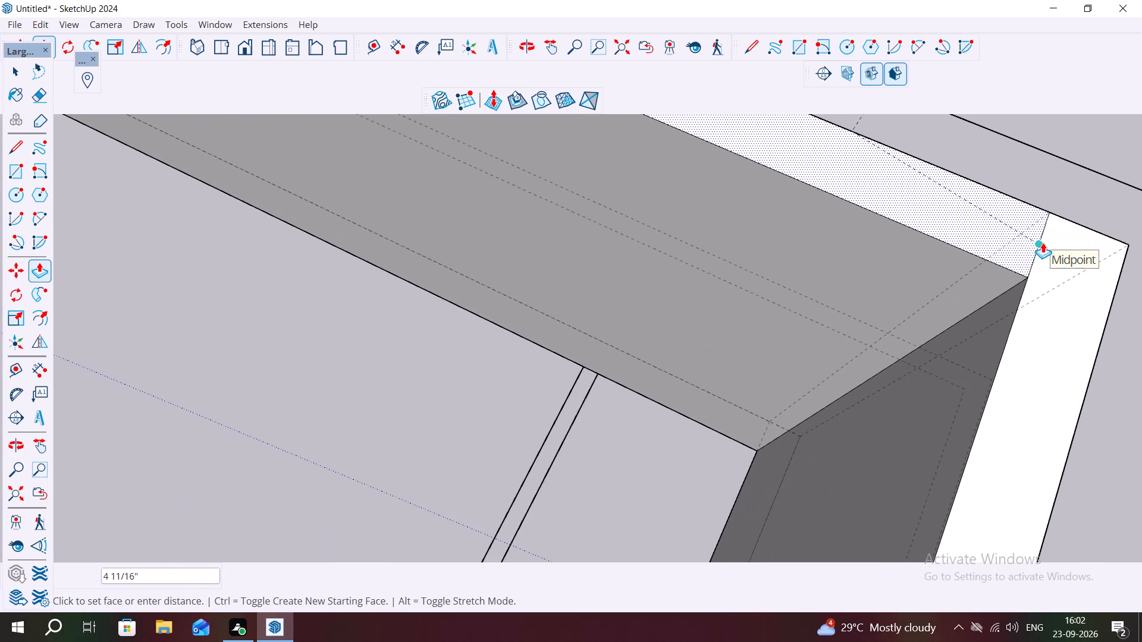
left_click(1043, 243)
scroll(995, 294, "down", 16)
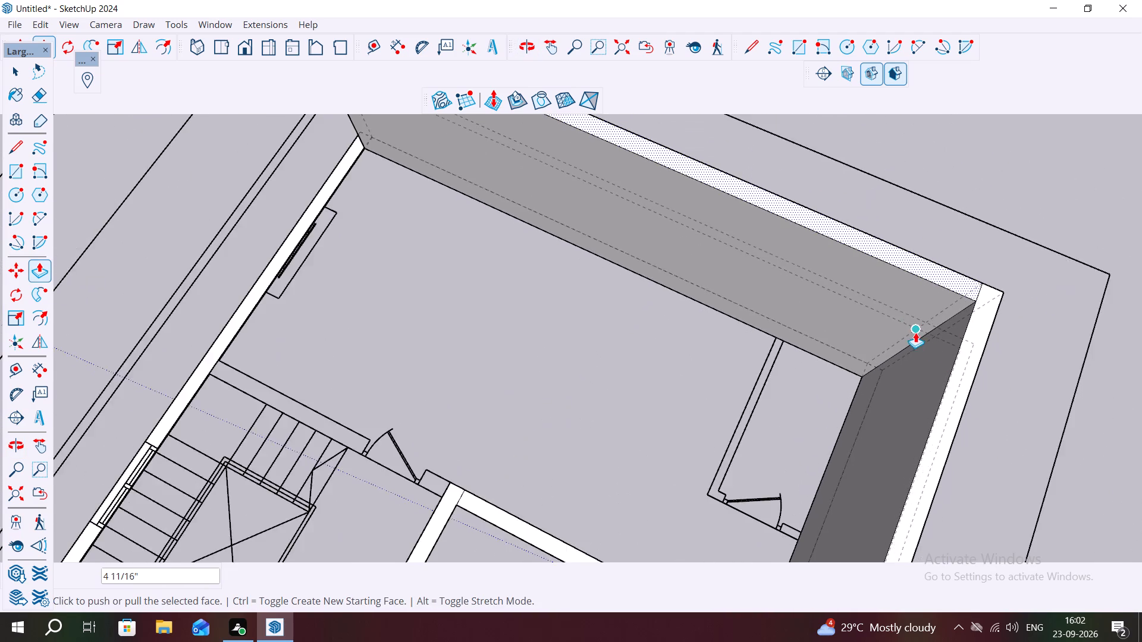
scroll(915, 332, "down", 7)
scroll(991, 352, "up", 1)
scroll(992, 352, "down", 1)
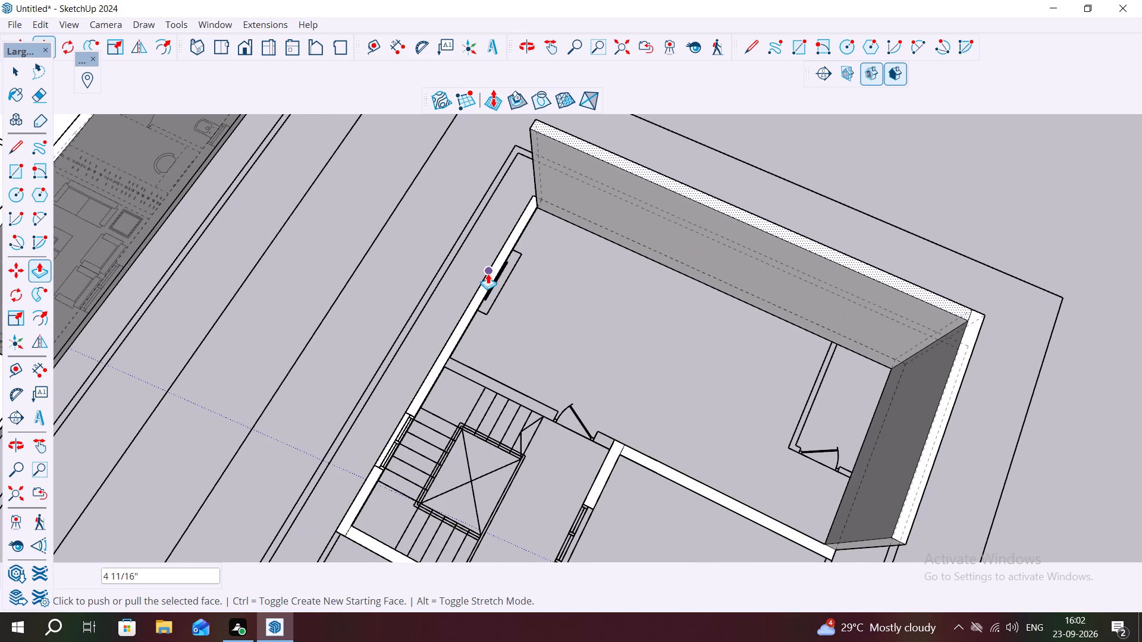
key("Escape")
Push/Pull the outer side wall face running alongside the staircase up 10'.
key("space")
left_click(482, 287)
key("p")
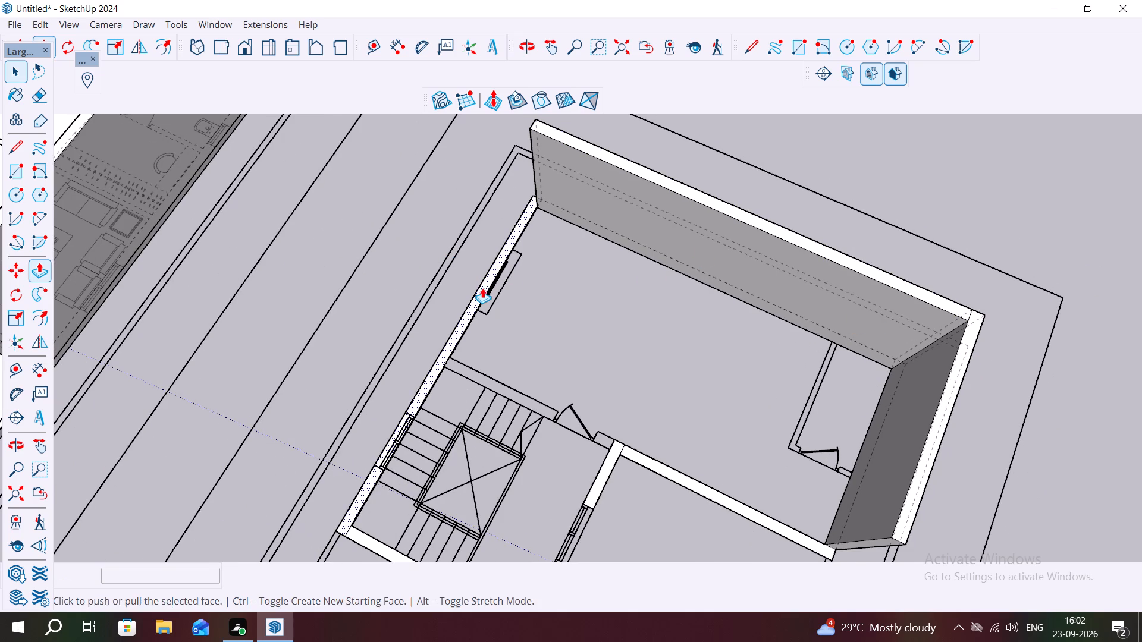
left_click(482, 288)
key("1")
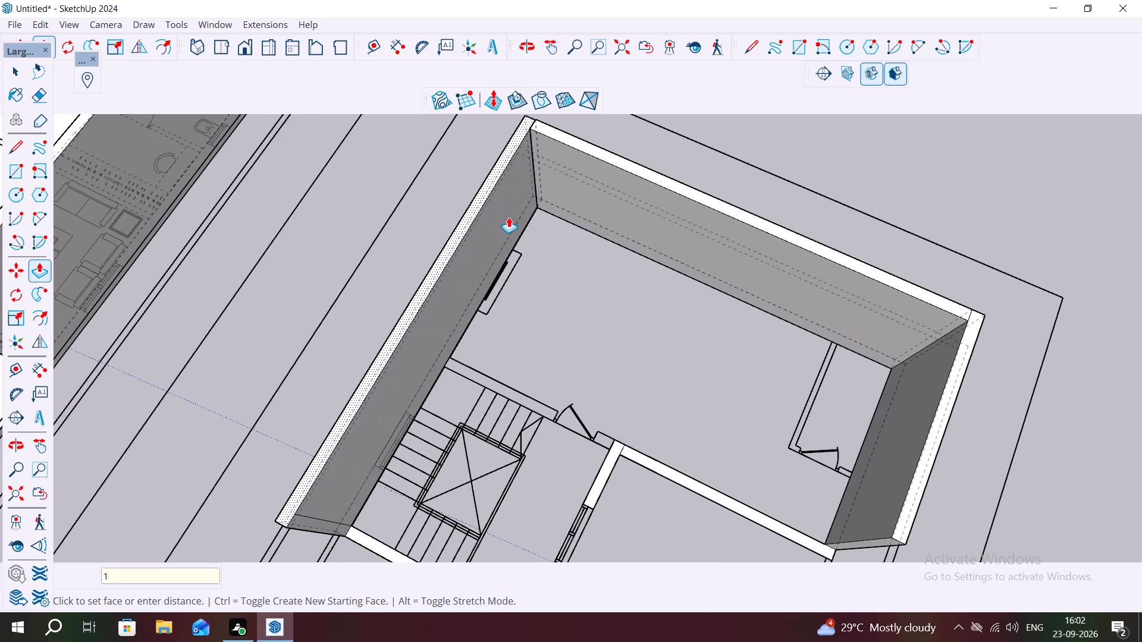
type("0'")
key("Return")
Repeat the 10' Push/Pull on the short wall by the window, the long inner wall and the wall at the staircase's end.
scroll(652, 228, "down", 6)
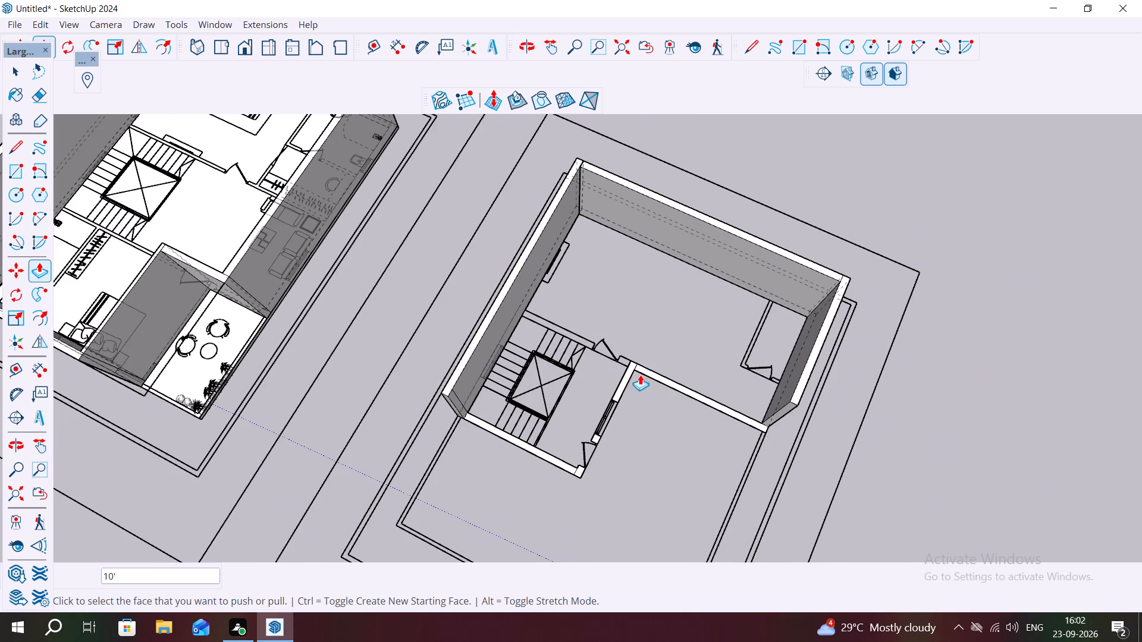
double_click(626, 373)
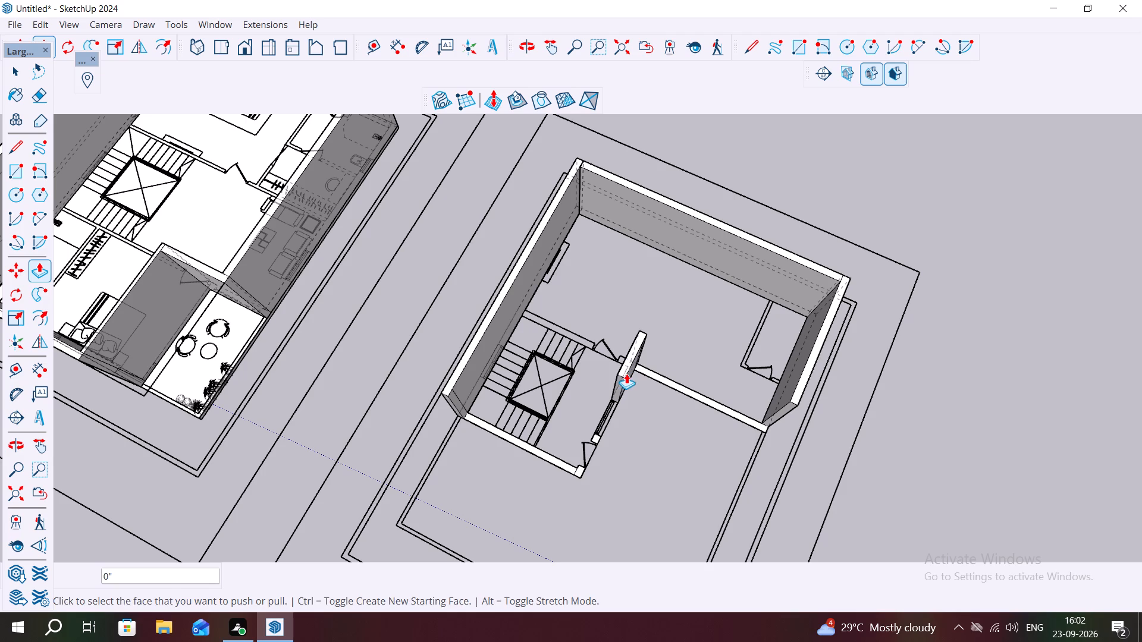
double_click(680, 388)
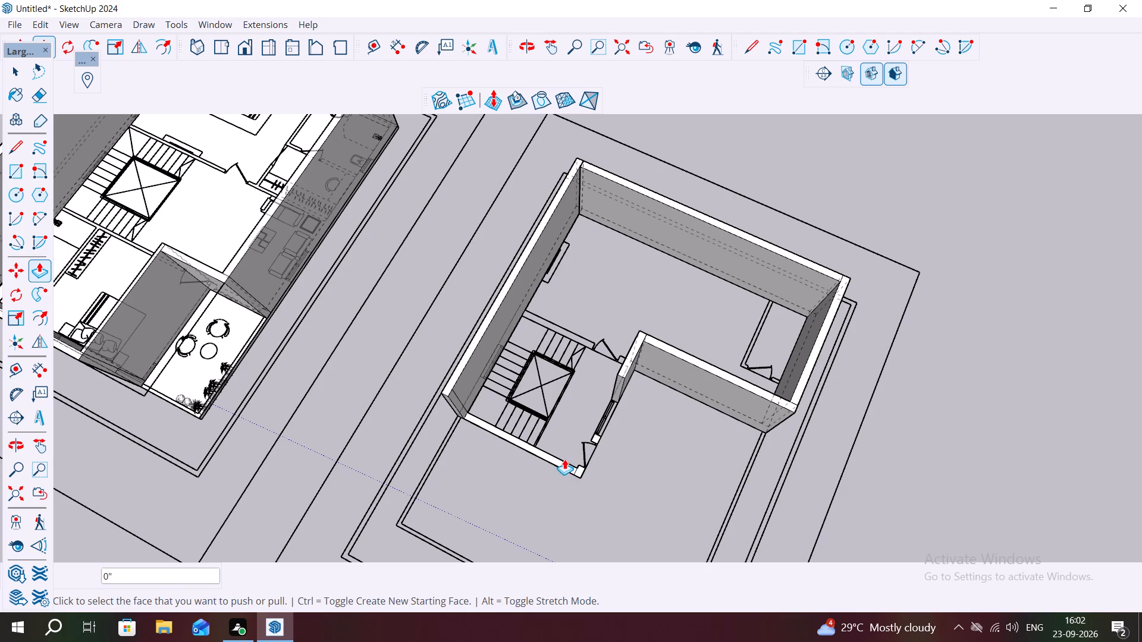
double_click(566, 464)
Repeat the 10' Push/Pull on the corner piece beside the door and the small pier between door and window.
scroll(582, 458, "up", 3)
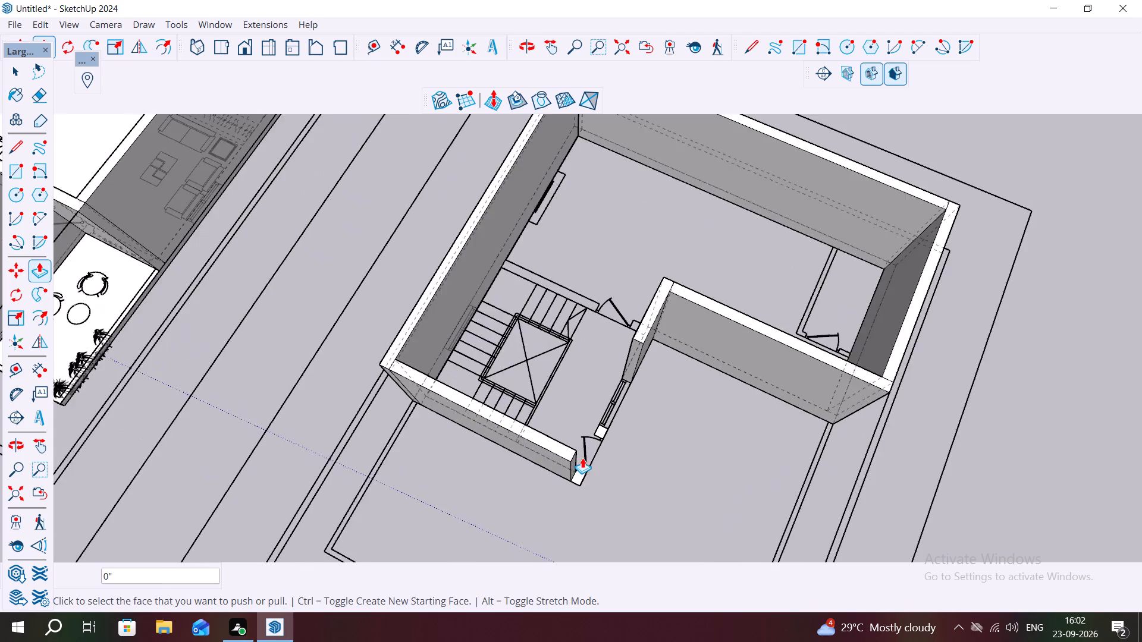
scroll(582, 458, "up", 4)
double_click(579, 472)
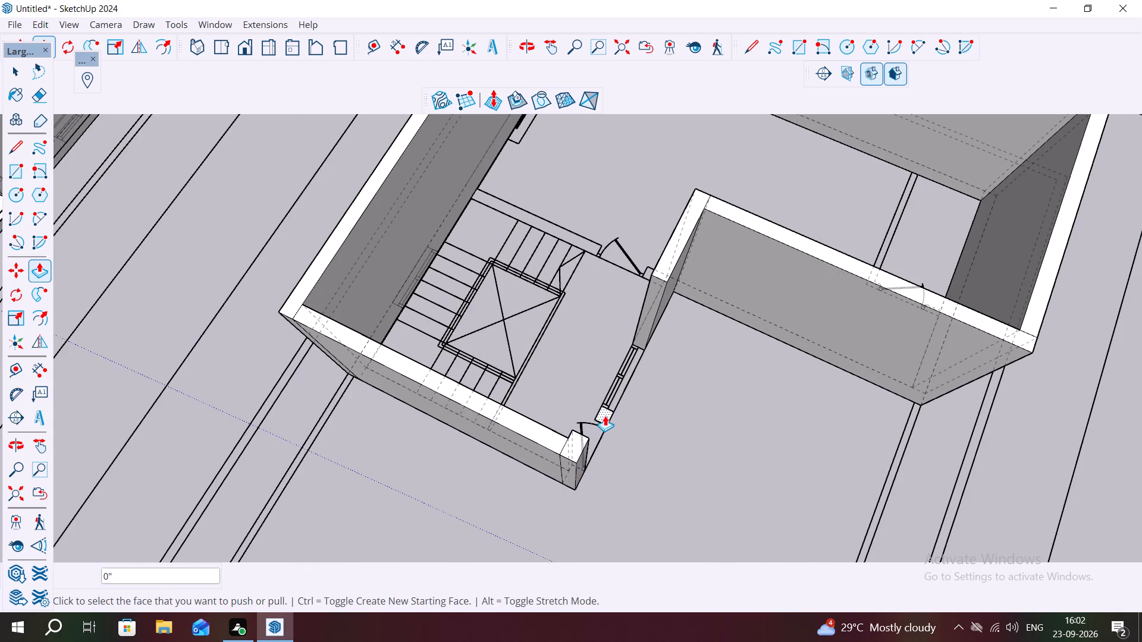
scroll(610, 405, "up", 3)
double_click(603, 412)
Draw a 3' by 9" rectangle at the top of the corner post's face on the door opening.
middle_click_drag(674, 407, 638, 387)
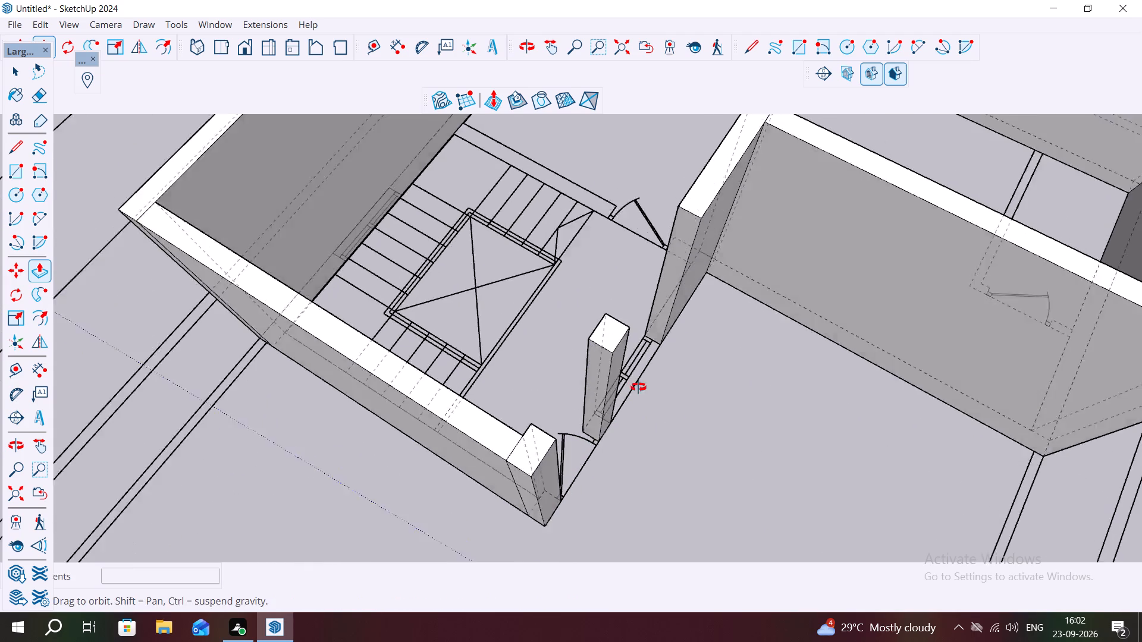
middle_click_drag(638, 387, 538, 335)
middle_click_drag(551, 369, 482, 280)
scroll(525, 337, "down", 3)
middle_click_drag(551, 354, 523, 332)
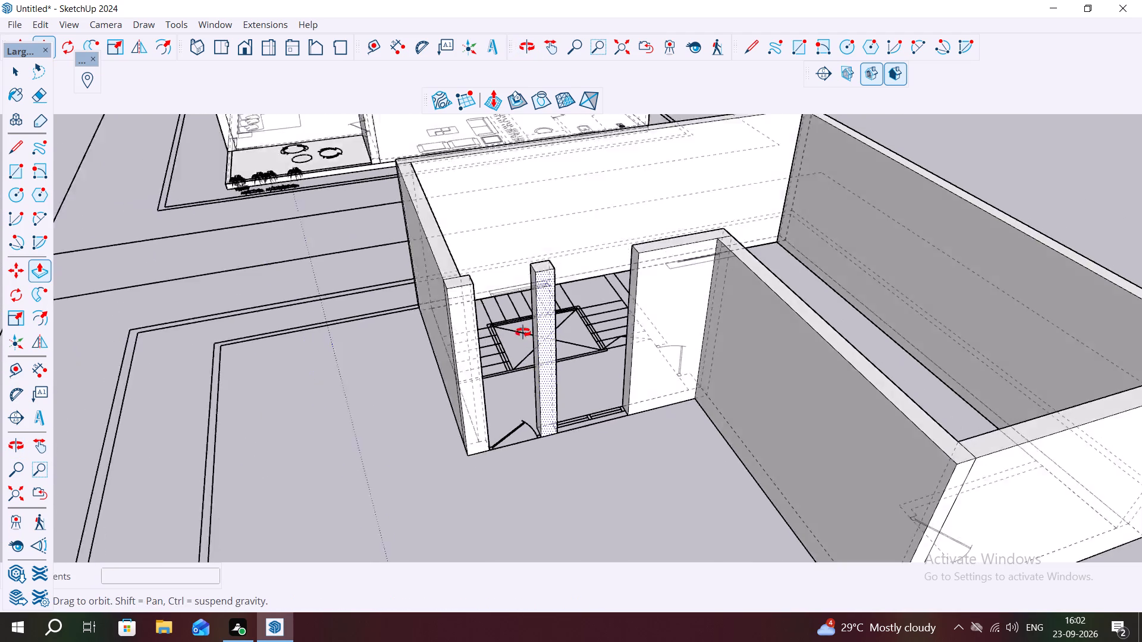
middle_click_drag(523, 332, 516, 324)
middle_click_drag(542, 337, 564, 341)
scroll(520, 319, "up", 4)
middle_click_drag(504, 298, 334, 264)
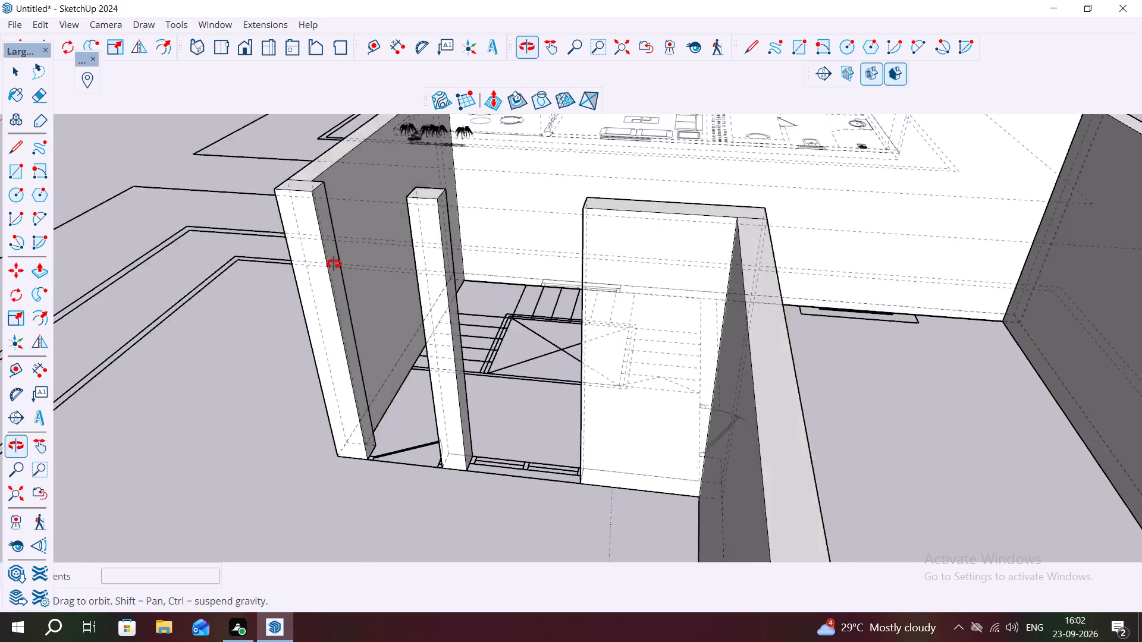
middle_click_drag(334, 264, 329, 250)
scroll(333, 136, "up", 1)
key("Escape")
key("space")
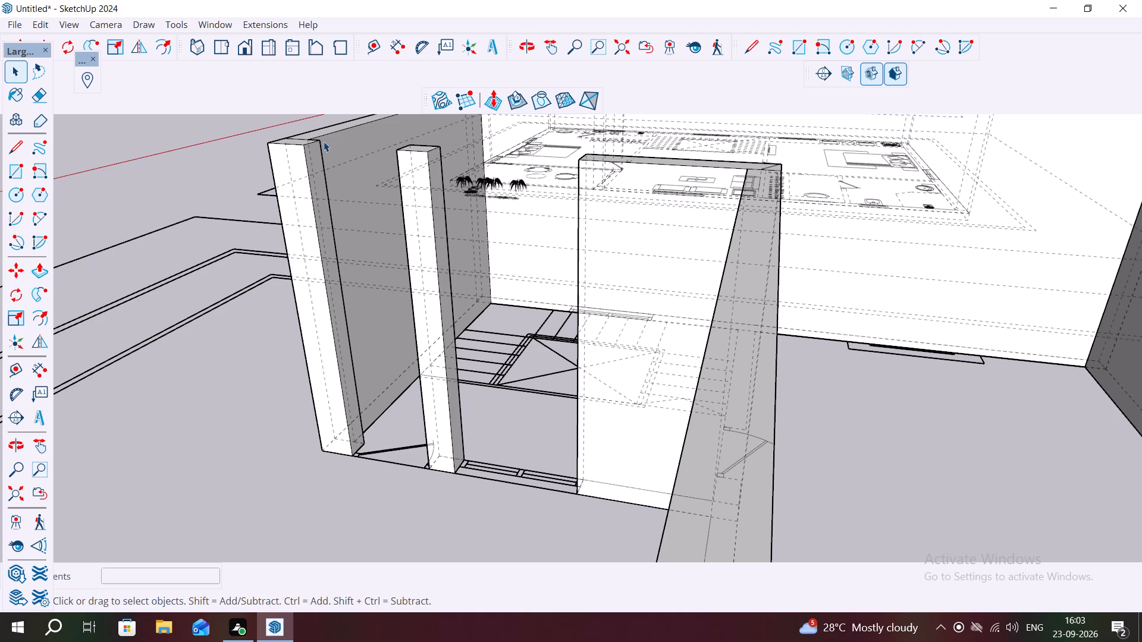
key("r")
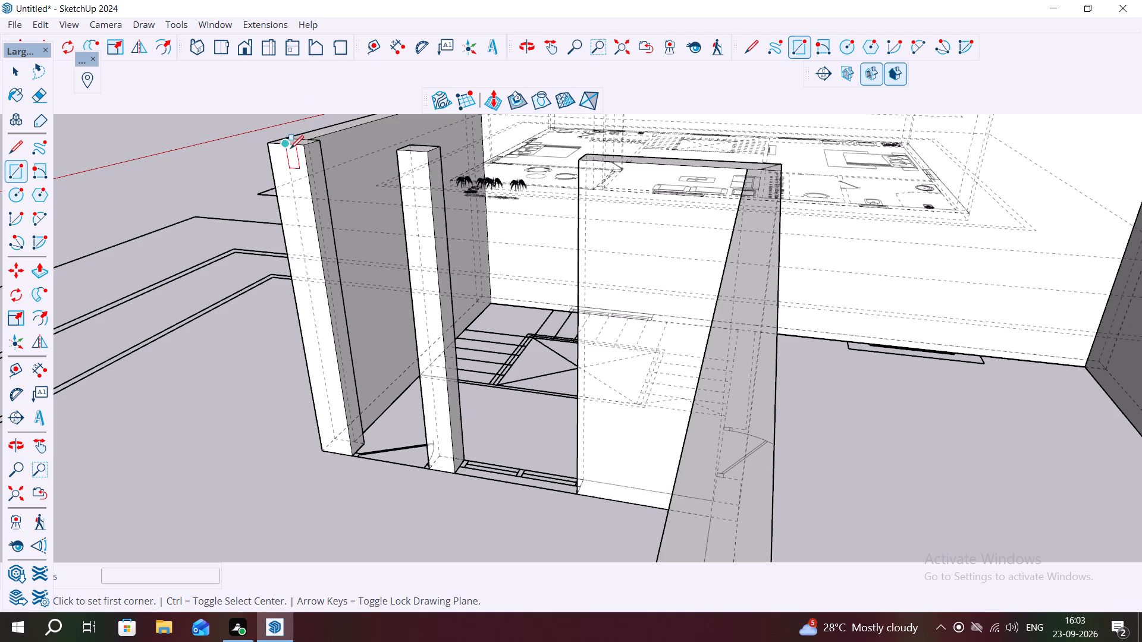
left_click(304, 147)
scroll(322, 171, "up", 3)
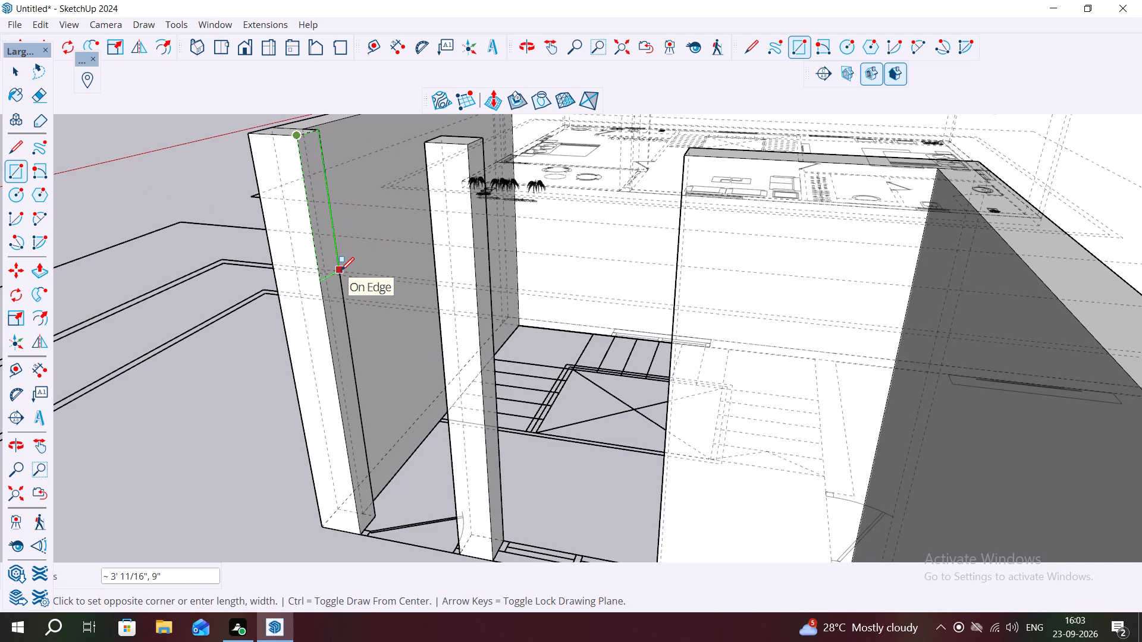
type("3',")
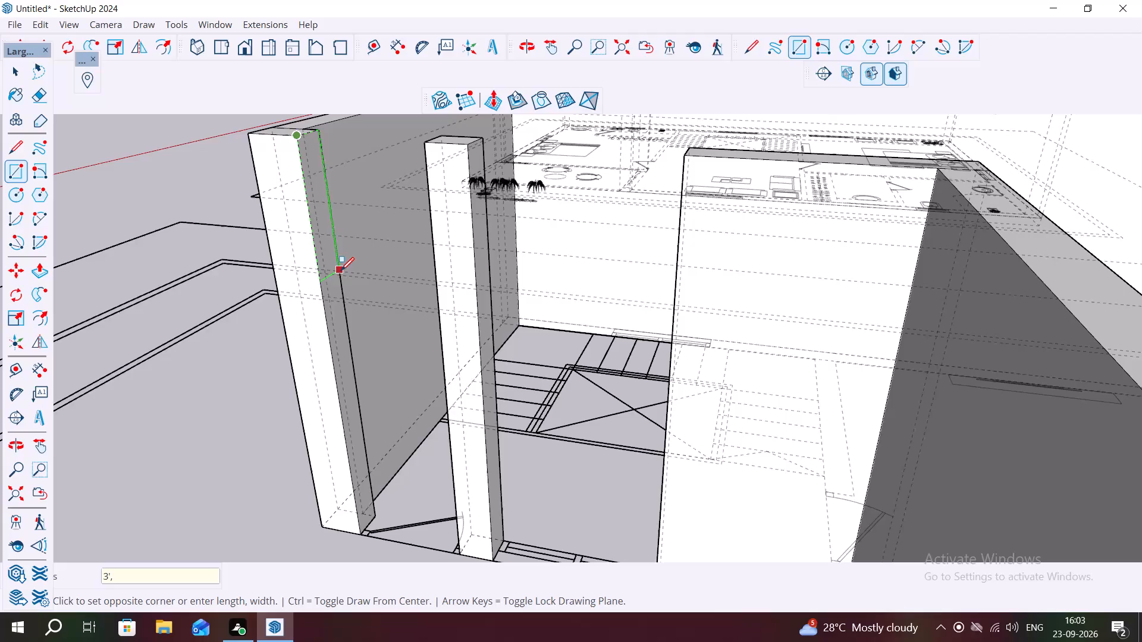
type("9\"")
key("Return")
key("Escape")
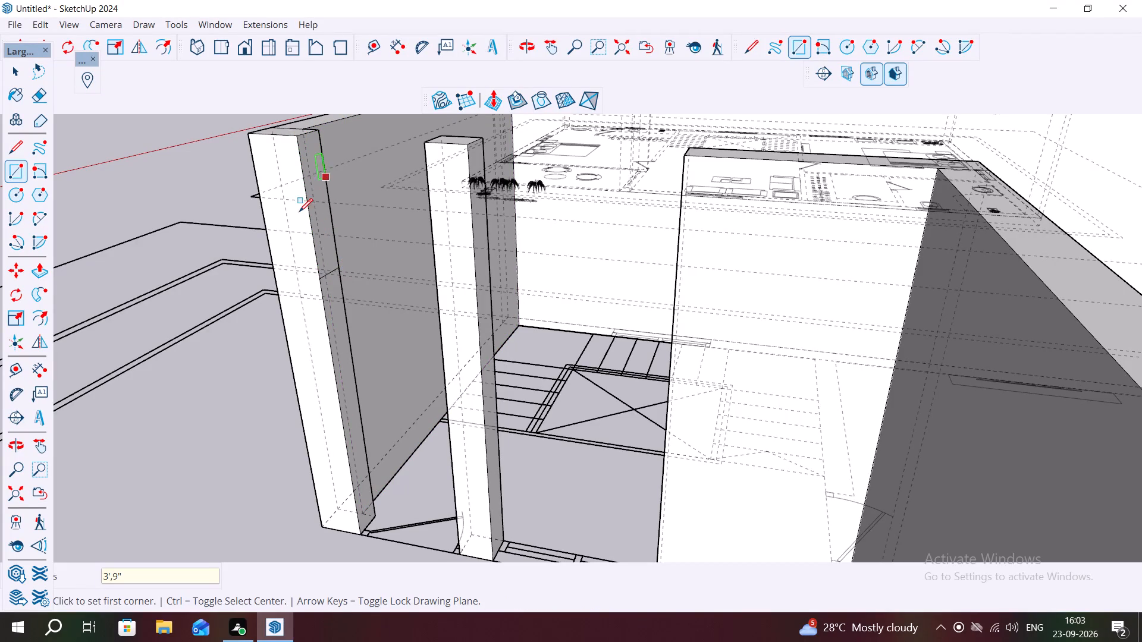
Copy the 3' by 9" rectangle onto the top of the pier's face on the window opening.
key("space")
double_click(327, 239)
key("m")
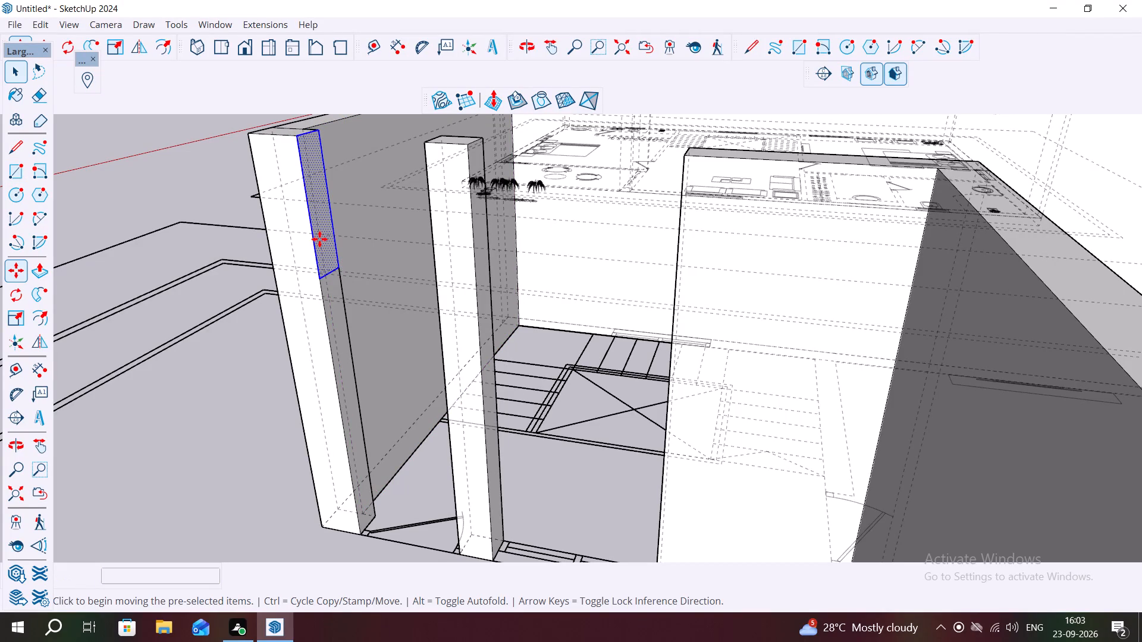
left_click(302, 136)
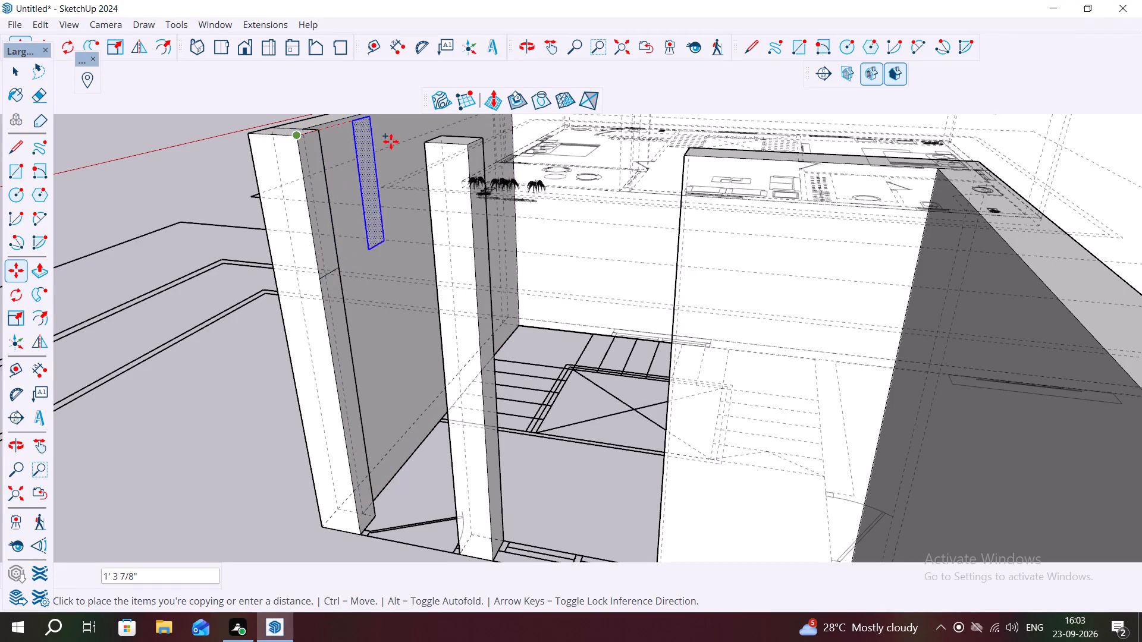
left_click(471, 148)
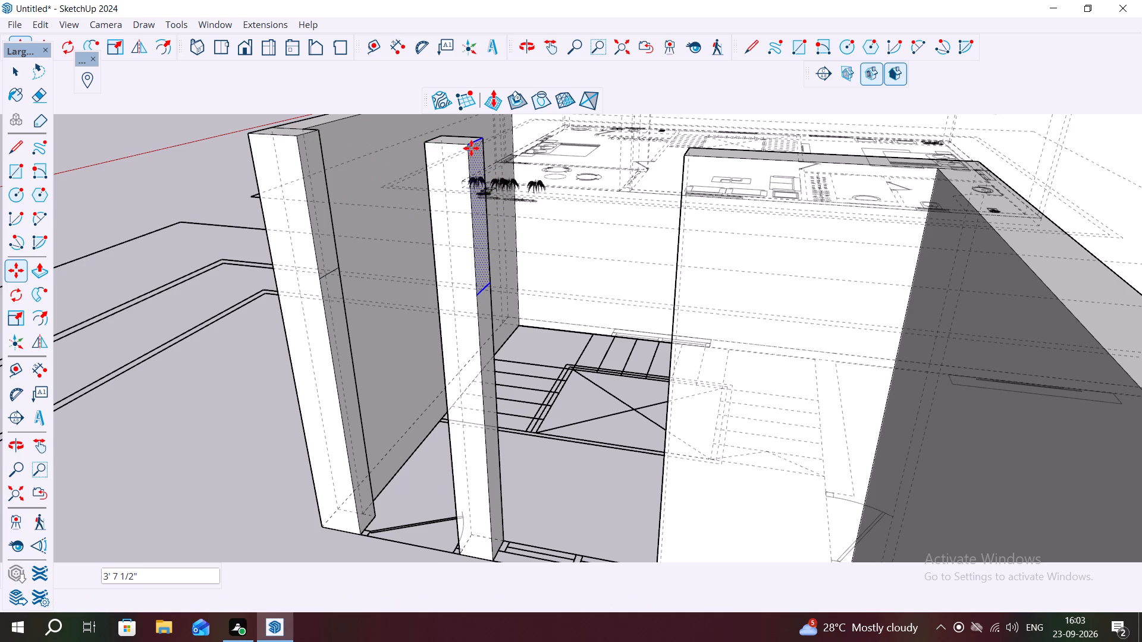
Copy the pier's rectangle 7' down to the pier's base for the window sill.
left_click(478, 295)
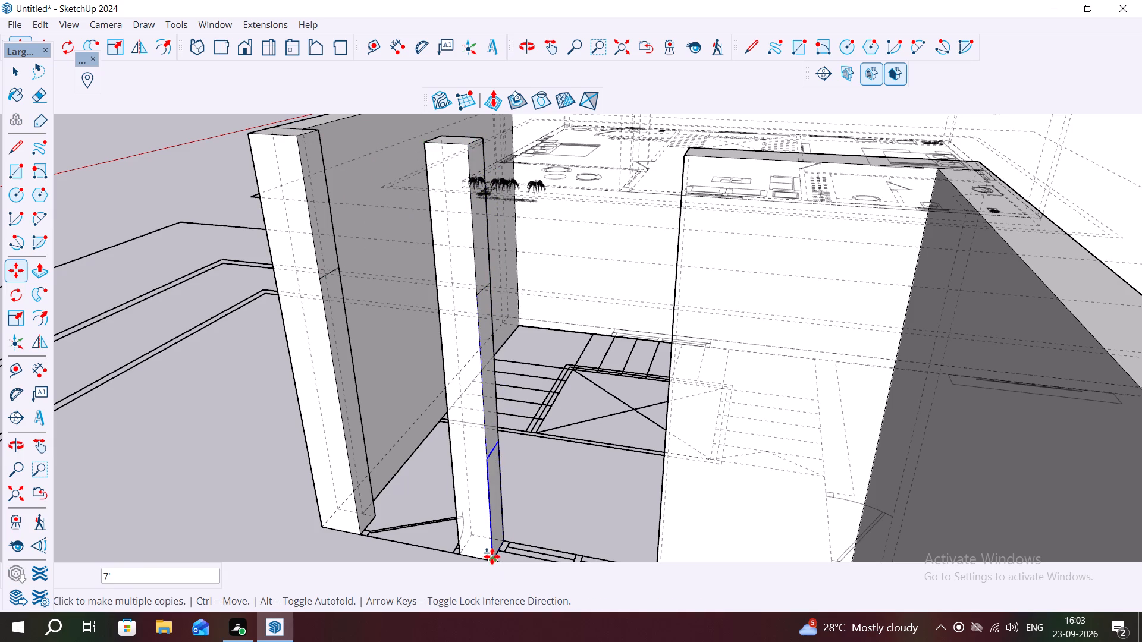
scroll(492, 551, "up", 7)
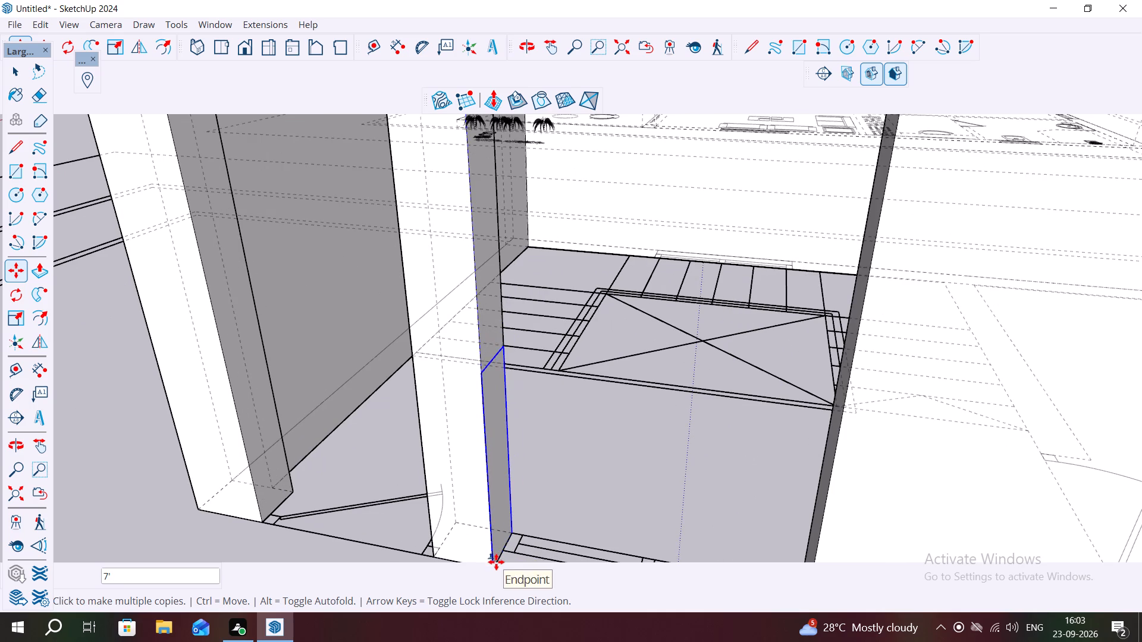
scroll(511, 512, "down", 3)
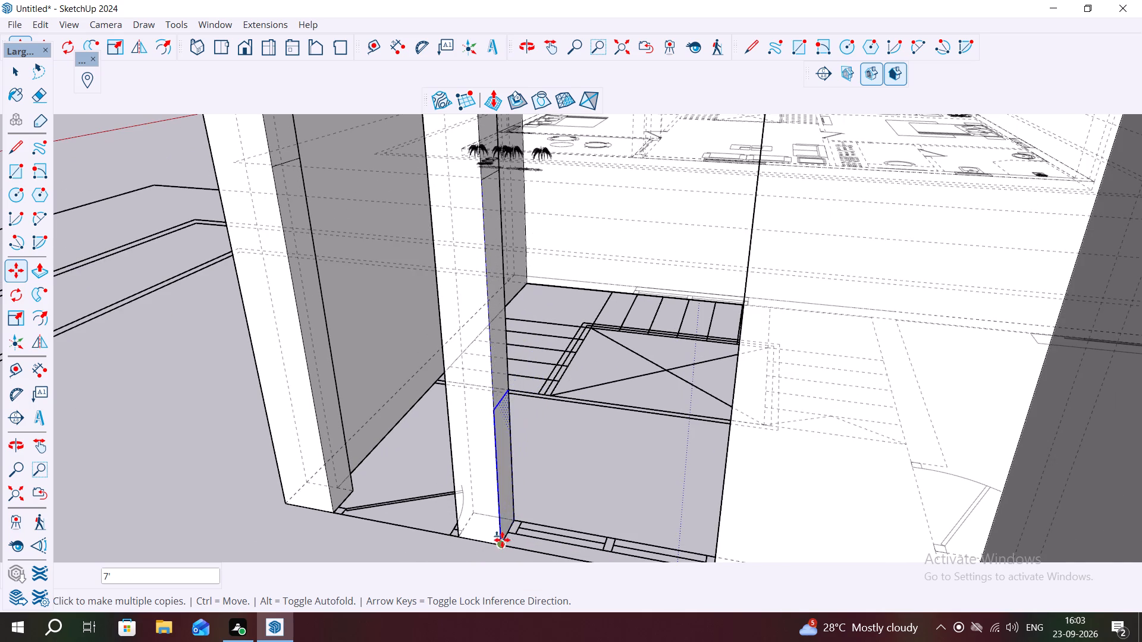
scroll(502, 542, "up", 9)
left_click(499, 548)
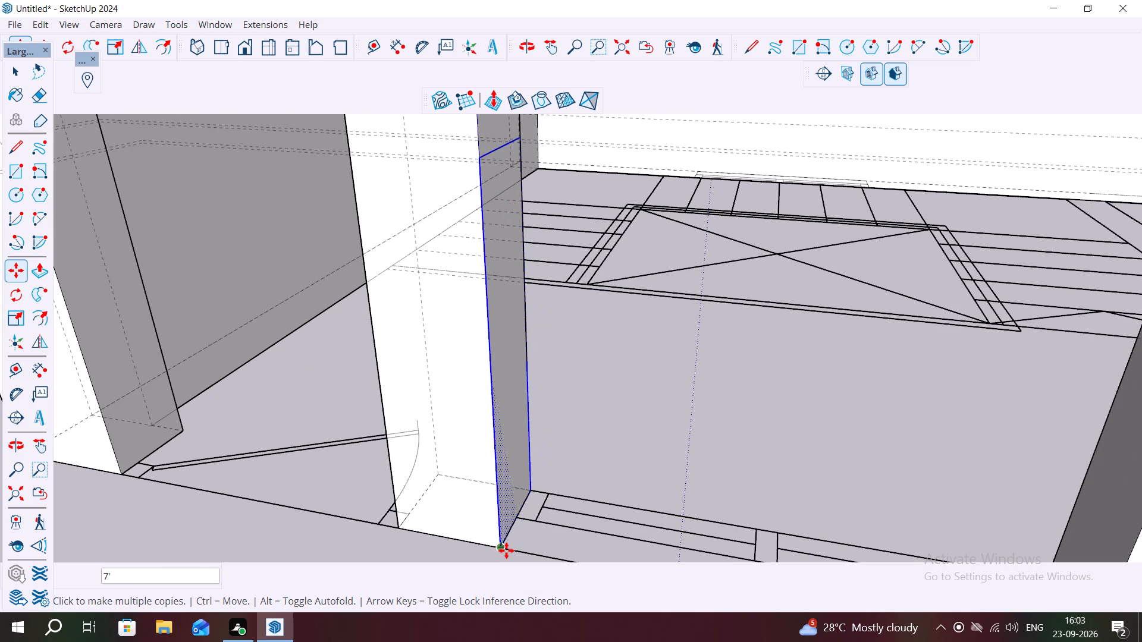
left_click(506, 550)
key("Escape")
Push/Pull the pier's lower rectangle 4' across to the neighbouring wall, forming the wall below the window.
key("space")
left_click(516, 452)
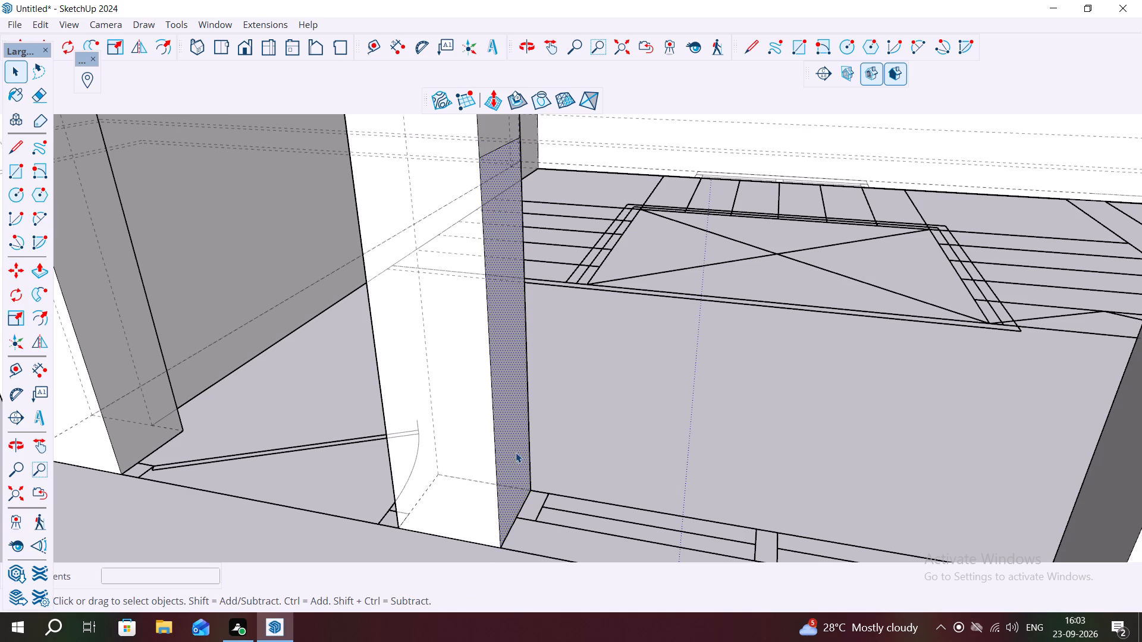
key("p")
scroll(506, 438, "down", 5)
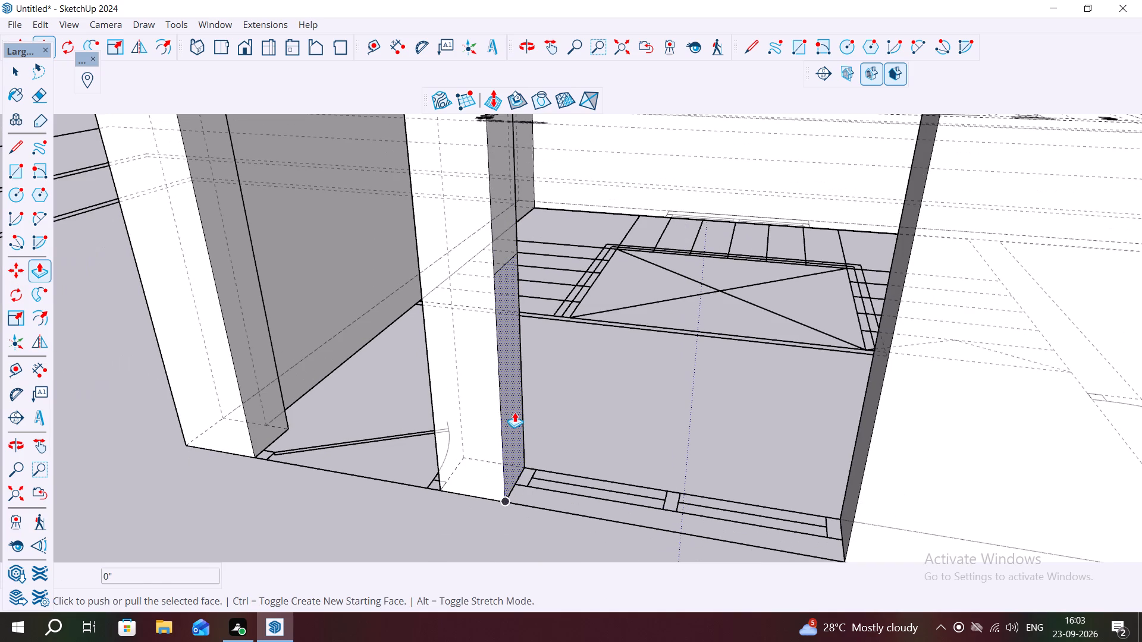
left_click(514, 412)
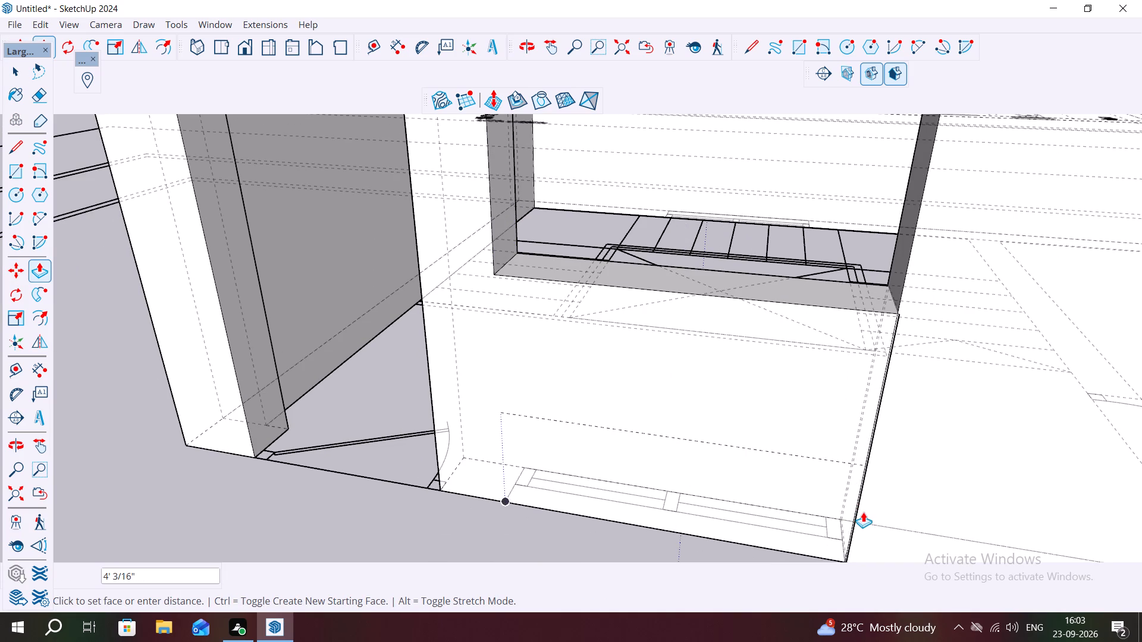
left_click(859, 511)
Push/Pull the pier's upper rectangle about 4' 4 3/4" across the window opening to form the lintel.
scroll(672, 260, "down", 3)
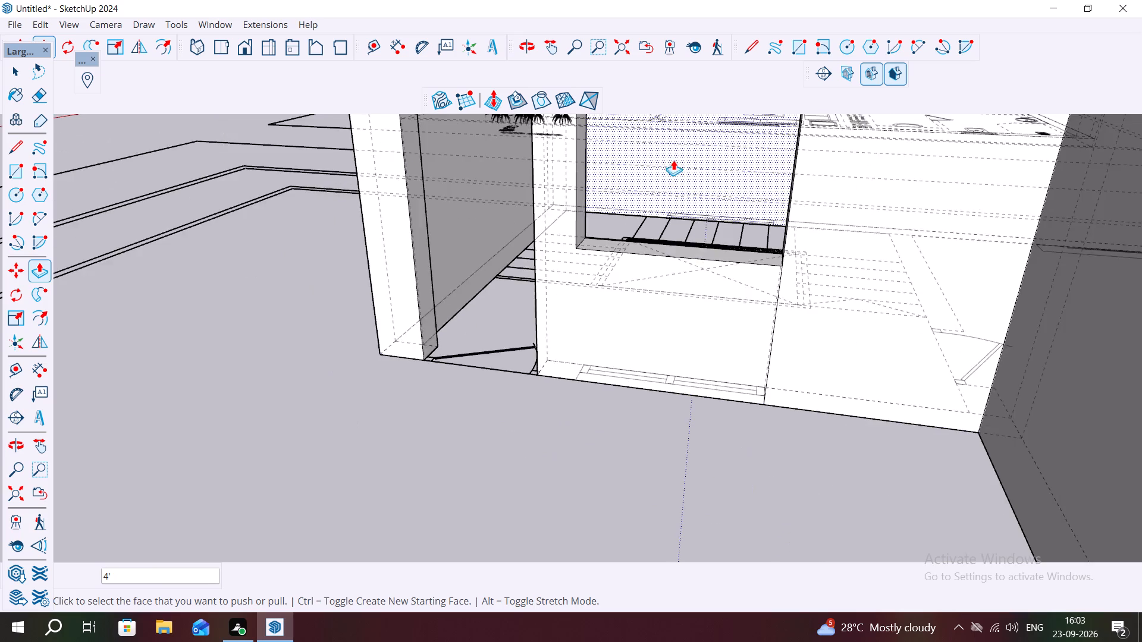
scroll(673, 160, "down", 2)
scroll(644, 205, "down", 7)
scroll(593, 133, "up", 1)
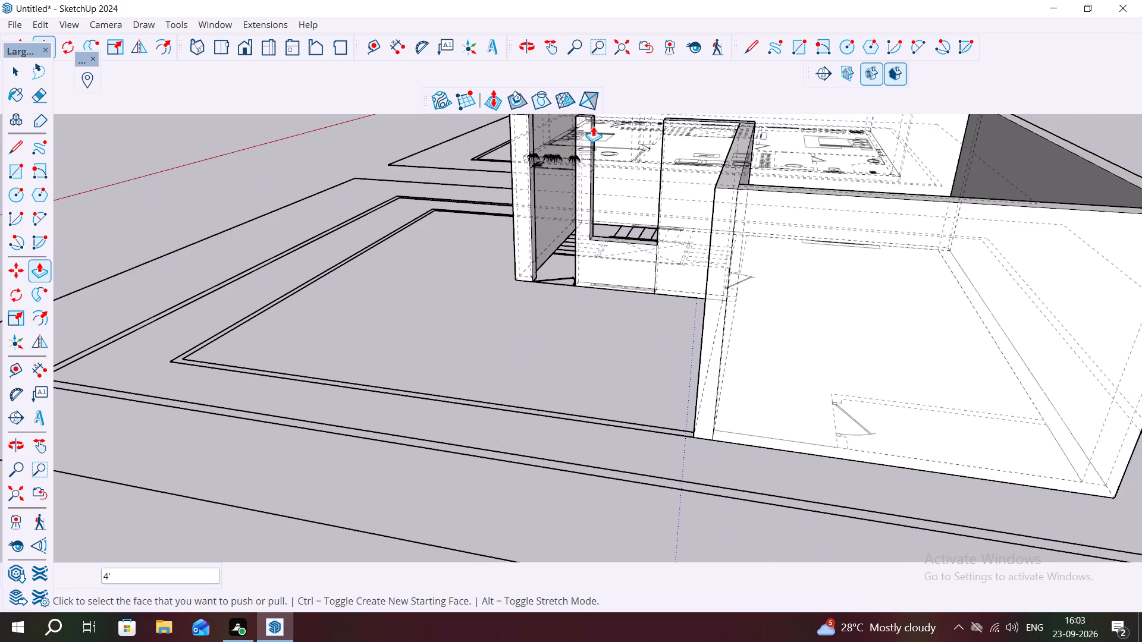
scroll(593, 126, "up", 9)
left_click(578, 160)
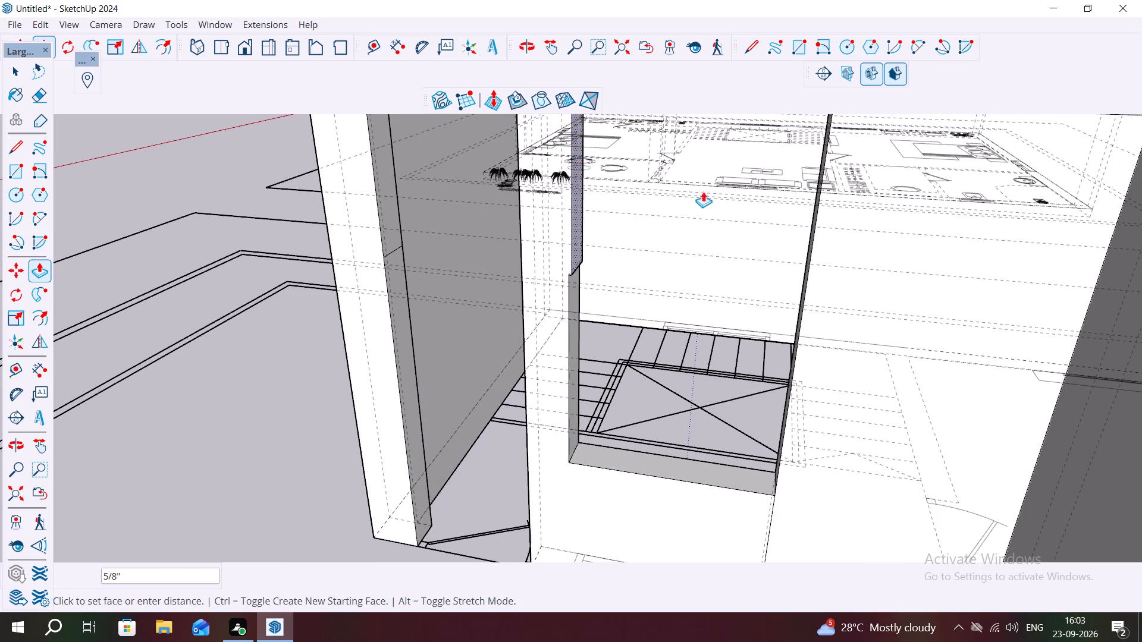
left_click(836, 259)
Push/Pull the corner post's top rectangle across the door opening to the pier, about 2' 8 1/2", as the door lintel.
scroll(687, 273, "down", 2)
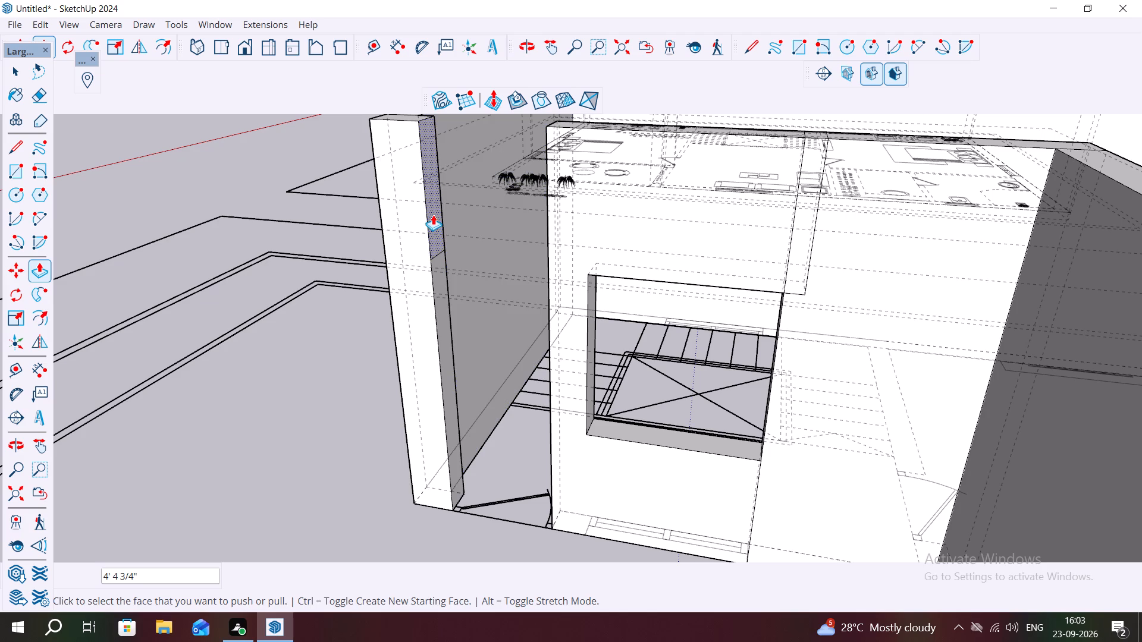
left_click(433, 215)
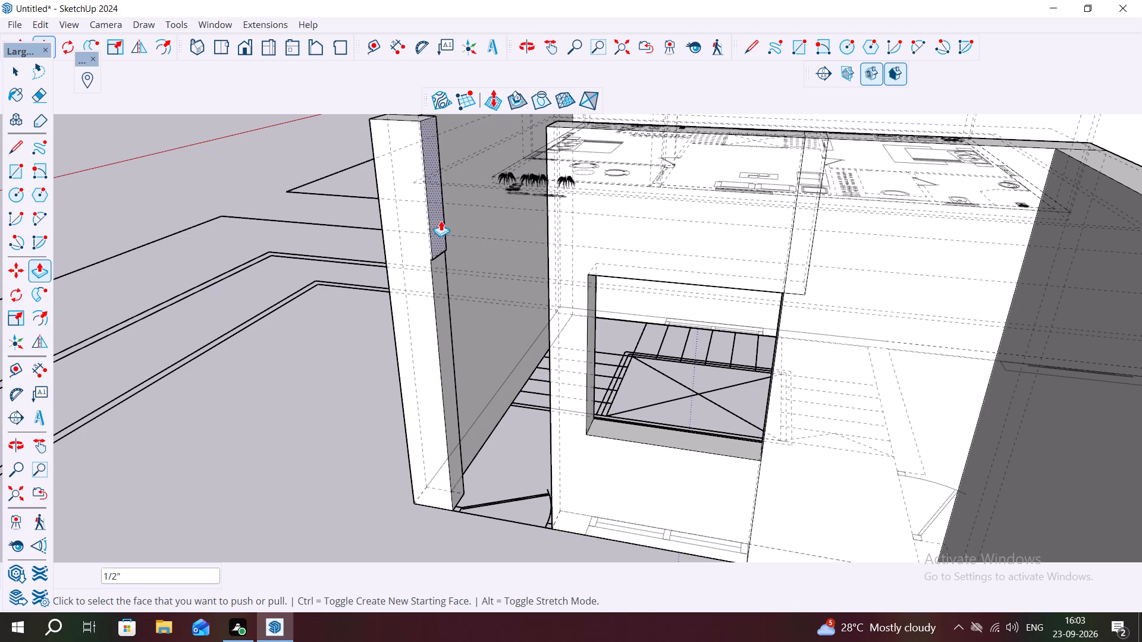
left_click(437, 223)
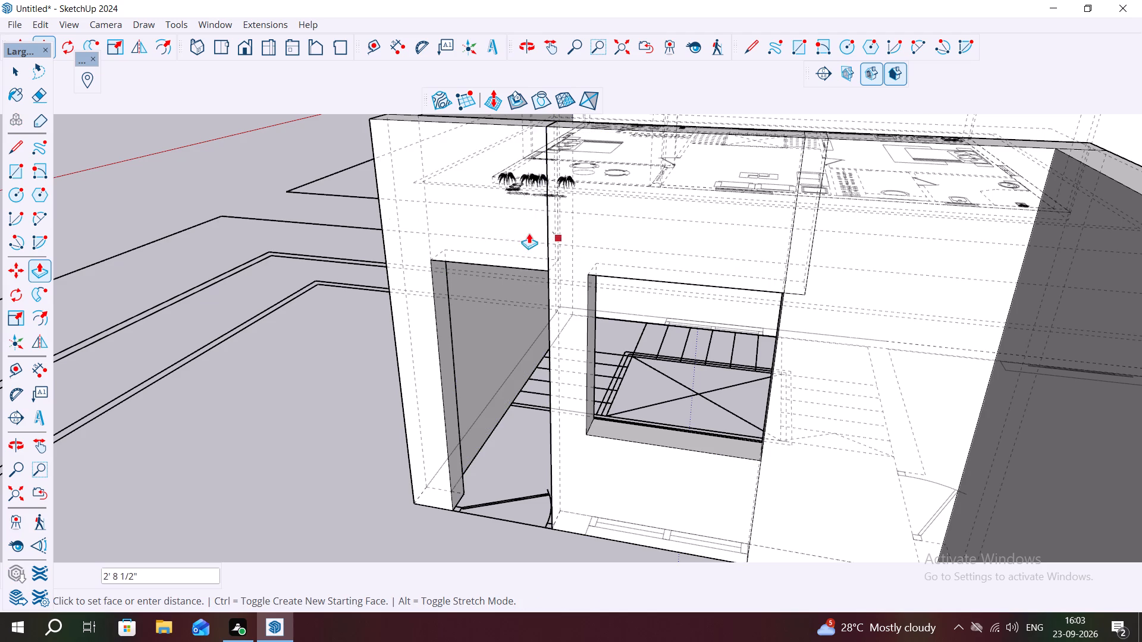
left_click(561, 243)
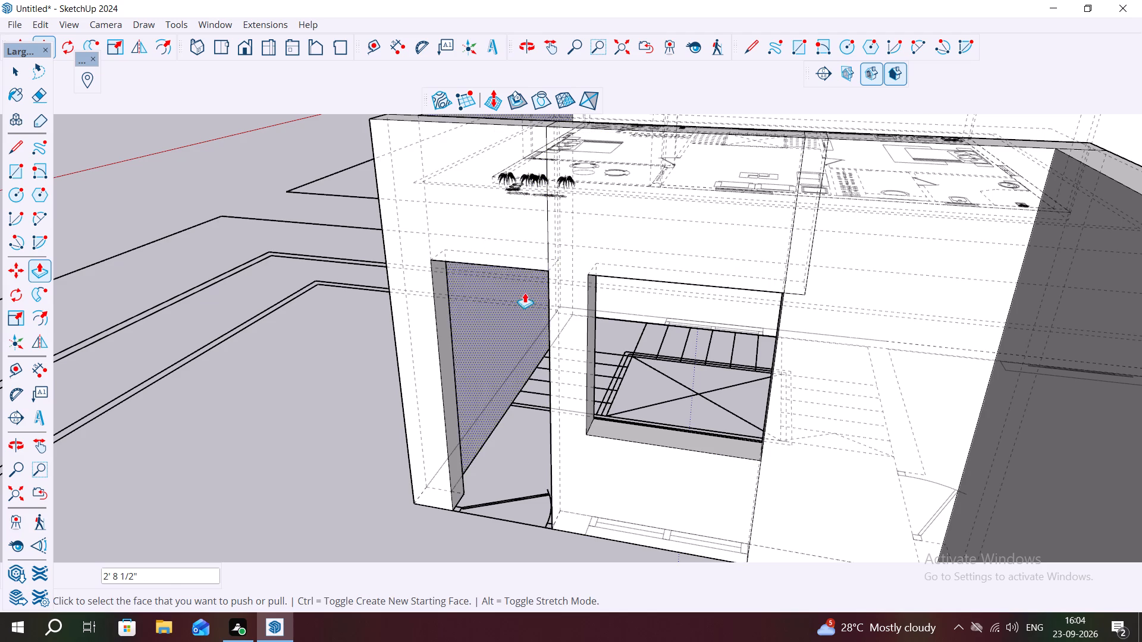
scroll(518, 295, "down", 9)
key("Escape")
key("space")
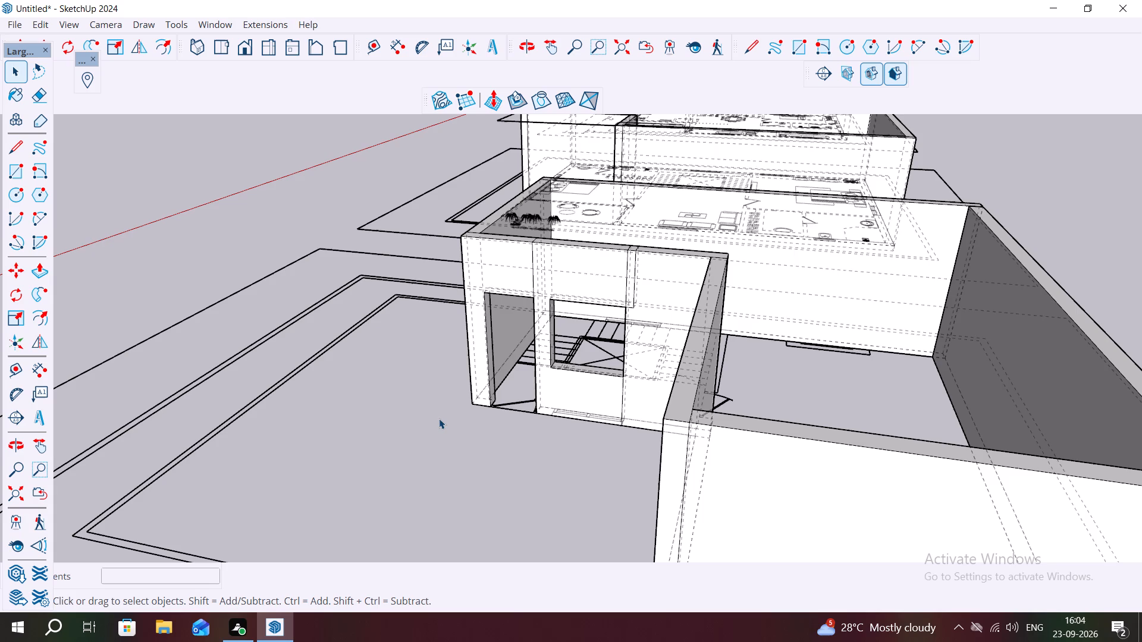
Turn off back edges and erase the seams between the door lintel and the pier on both wall faces and the wall top.
key("k")
scroll(500, 264, "up", 3)
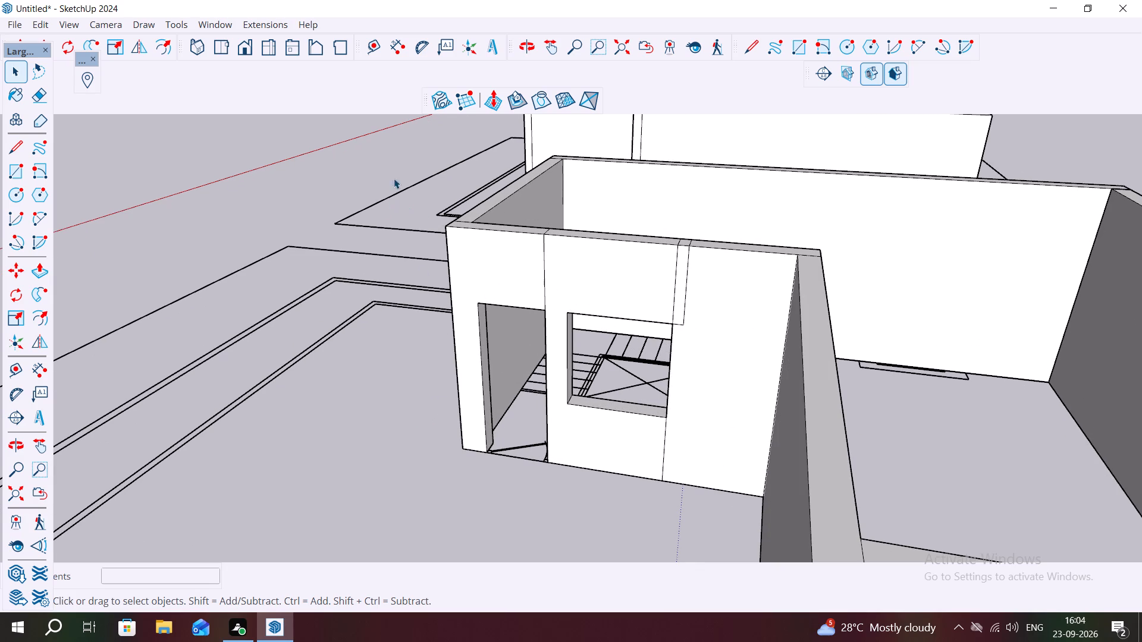
key("e")
scroll(541, 265, "up", 3)
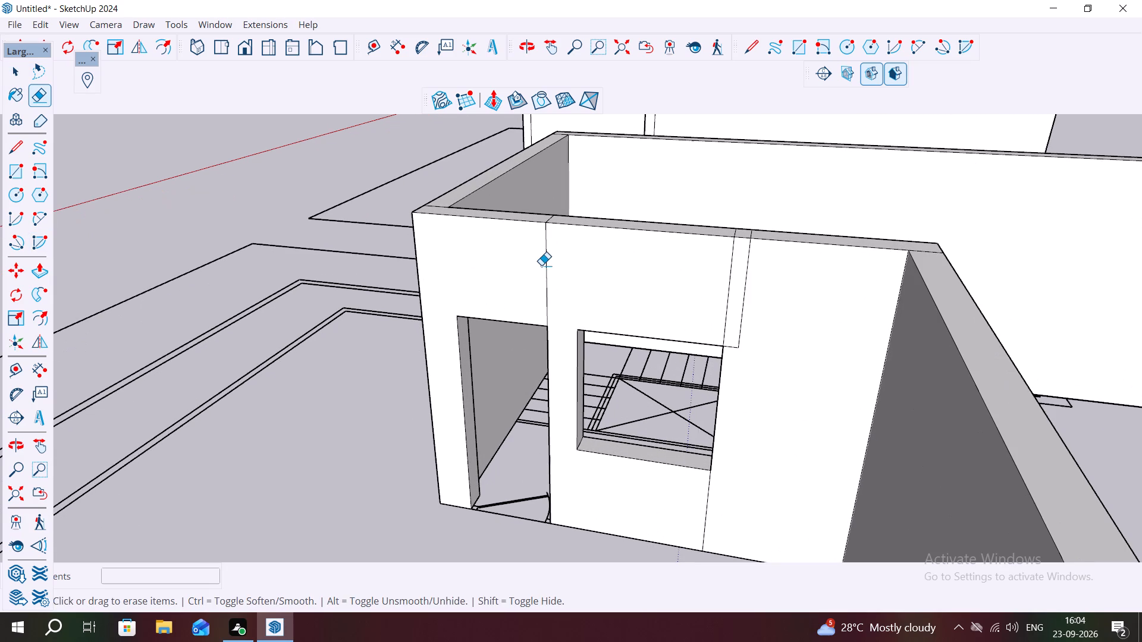
left_click(547, 267)
middle_click_drag(532, 203, 605, 383)
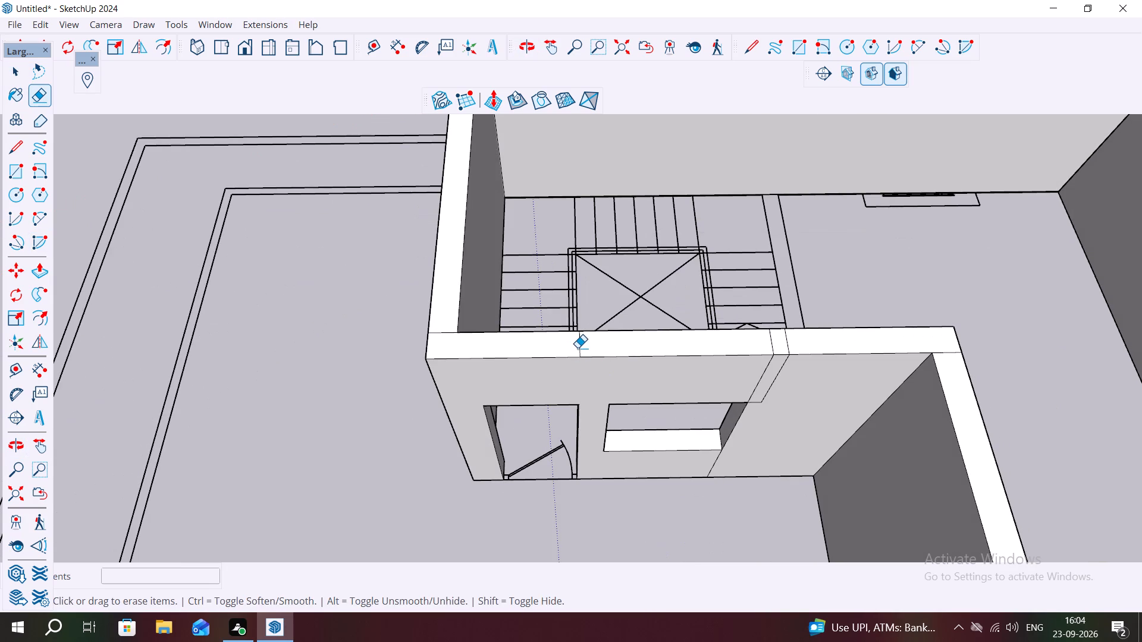
left_click(578, 347)
middle_click_drag(589, 316, 610, 495)
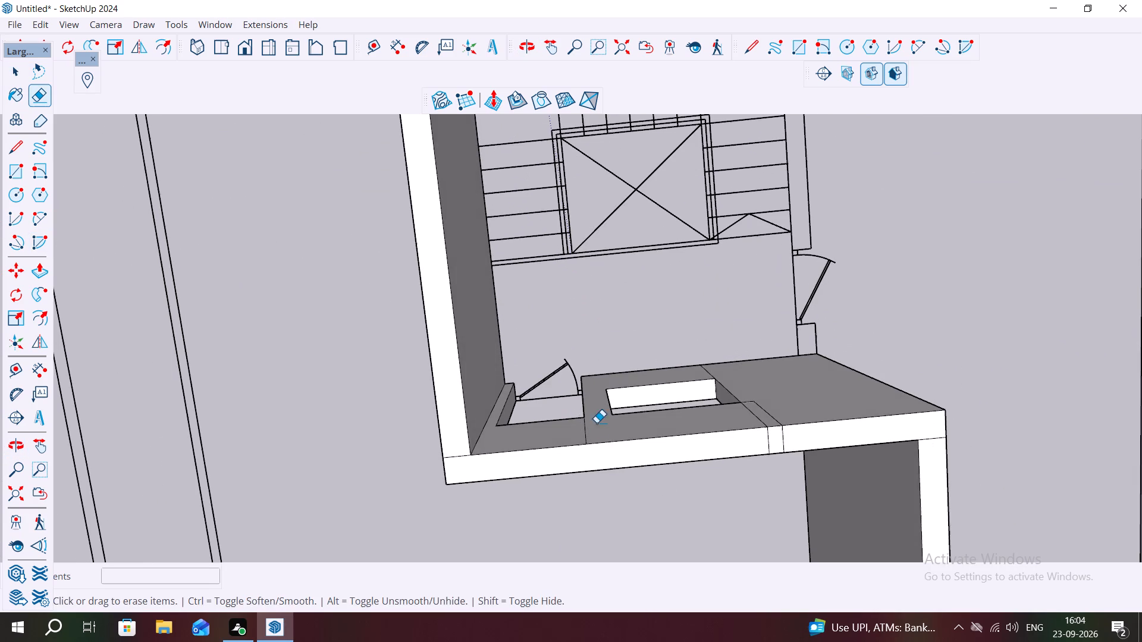
middle_click_drag(581, 421, 625, 525)
scroll(625, 525, "up", 1)
left_click(564, 457)
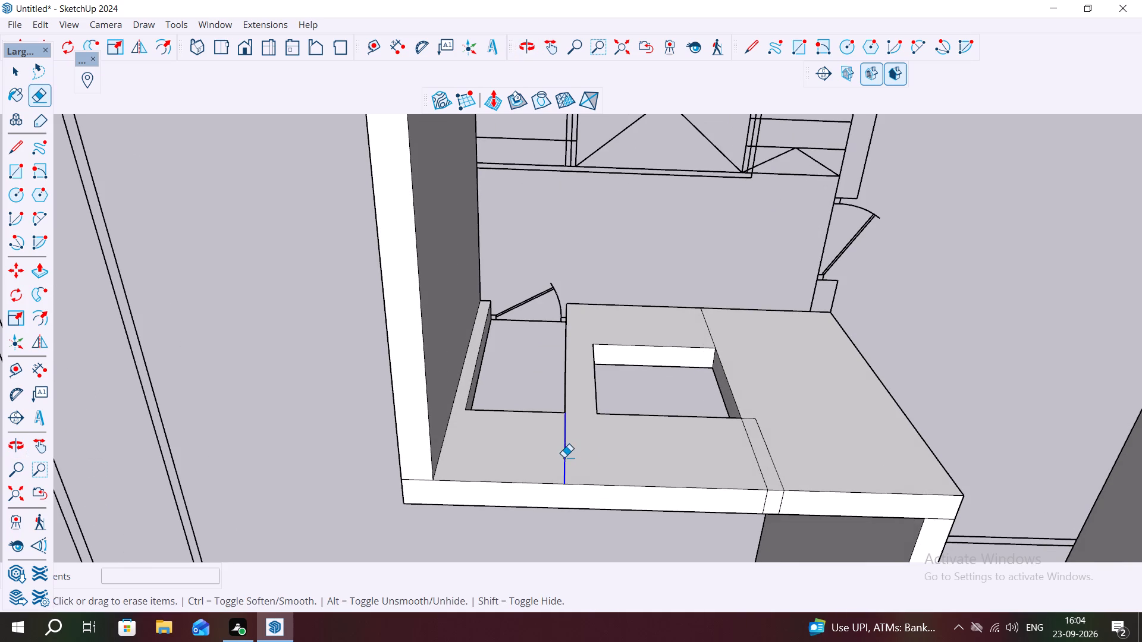
Erase the leftover window lintel edges and the seam below the window on the wall's staircase-side face.
left_click(761, 474)
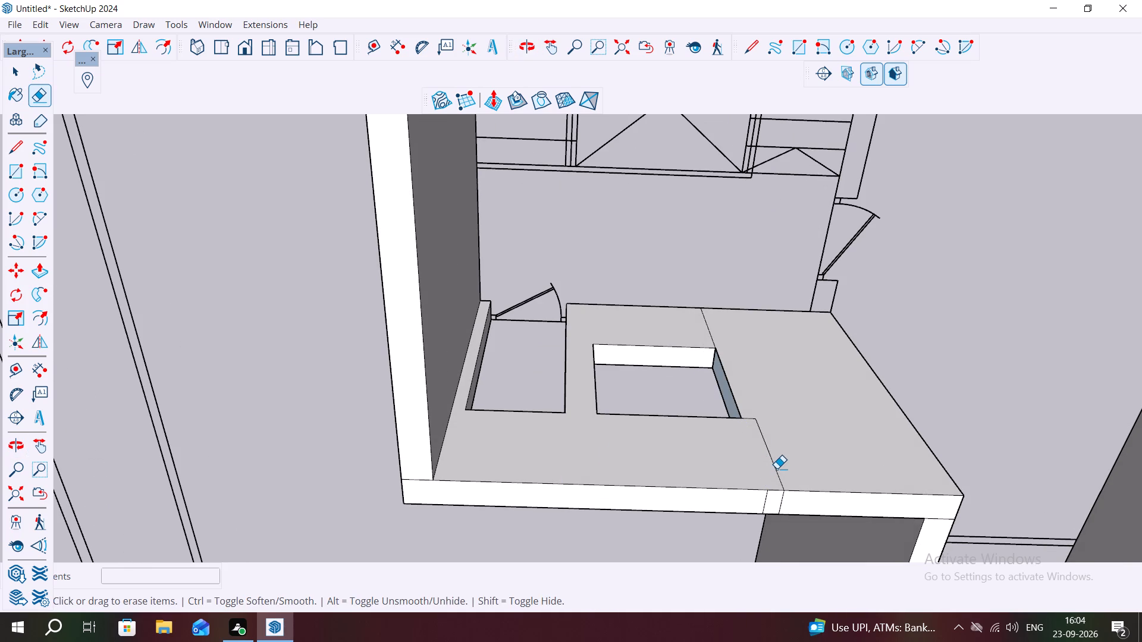
left_click(777, 468)
scroll(752, 418, "up", 3)
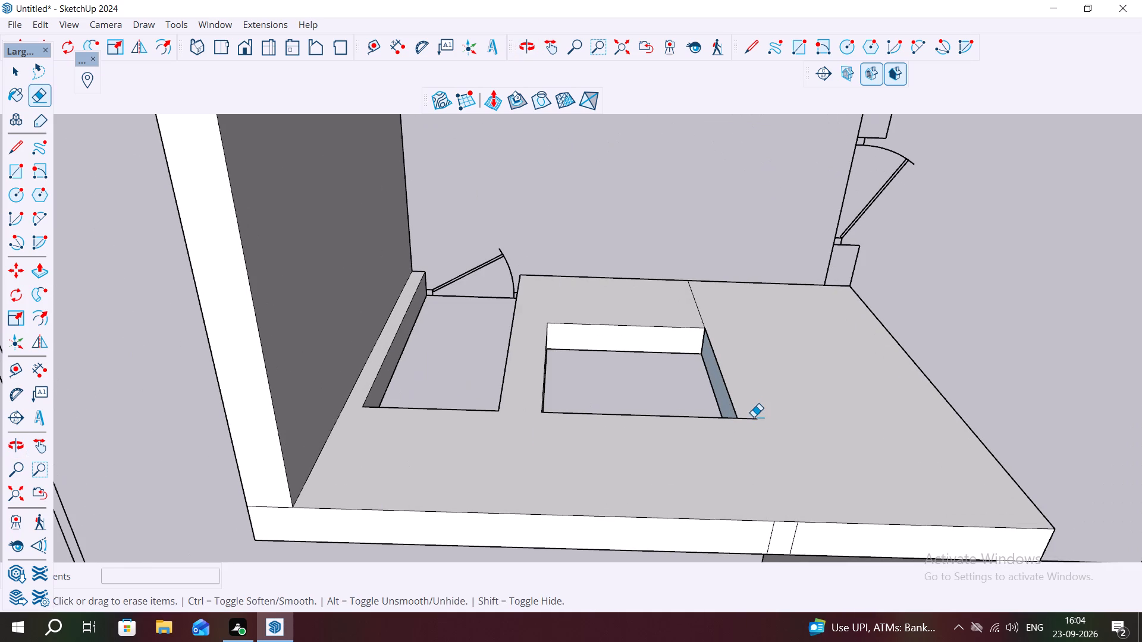
left_click(750, 417)
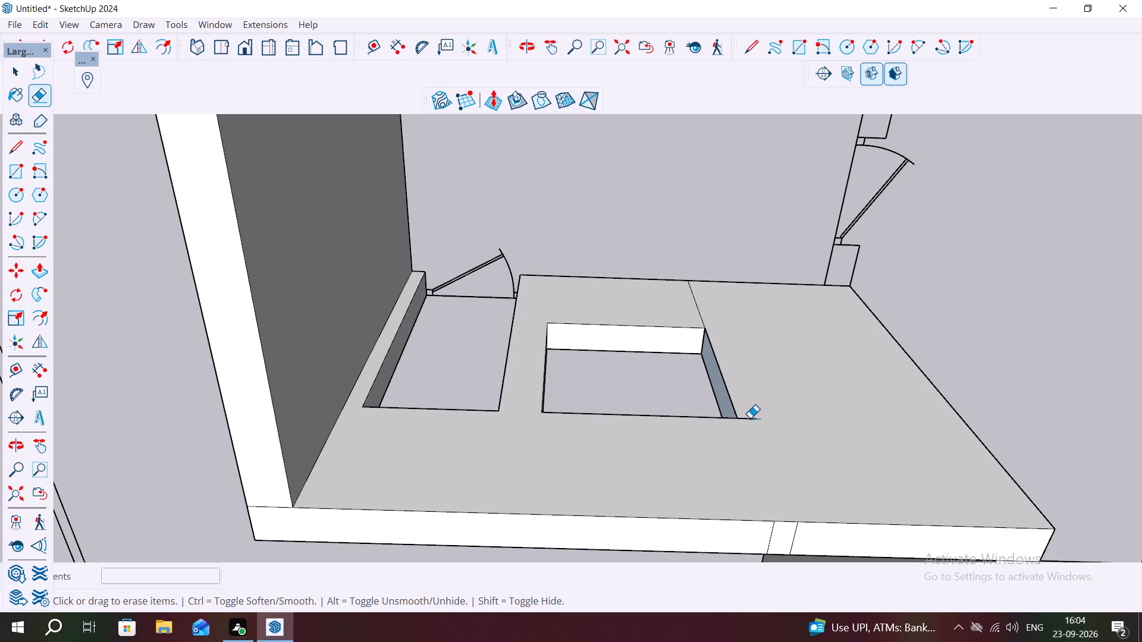
left_click(750, 418)
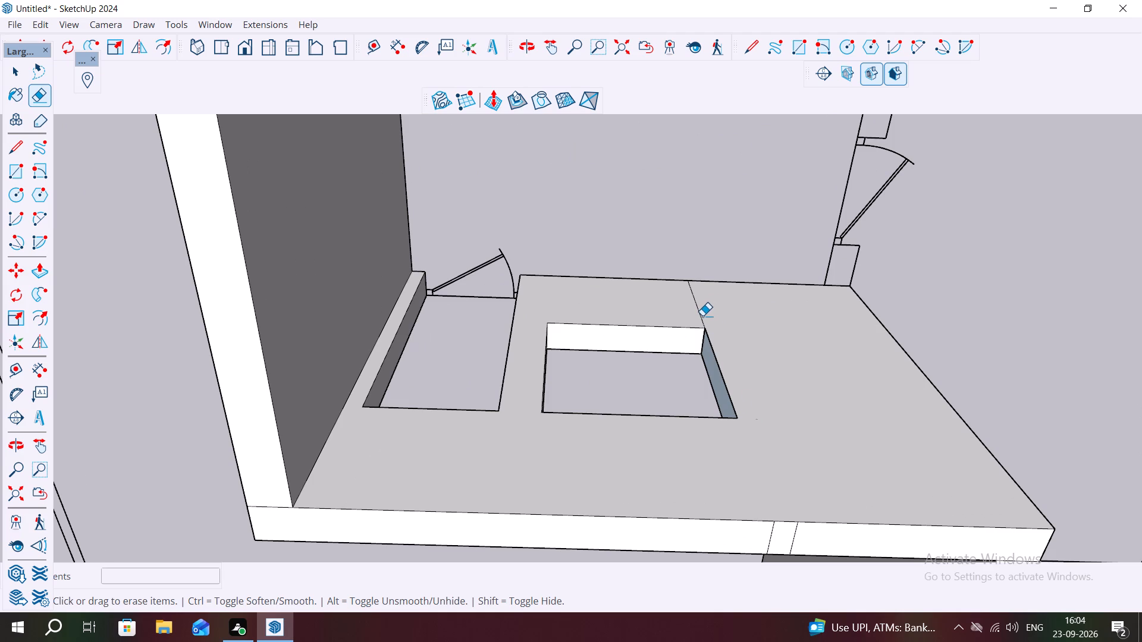
left_click(700, 316)
Erase the two seam lines crossing the wall top at the end of the window lintel.
scroll(495, 328, "down", 5)
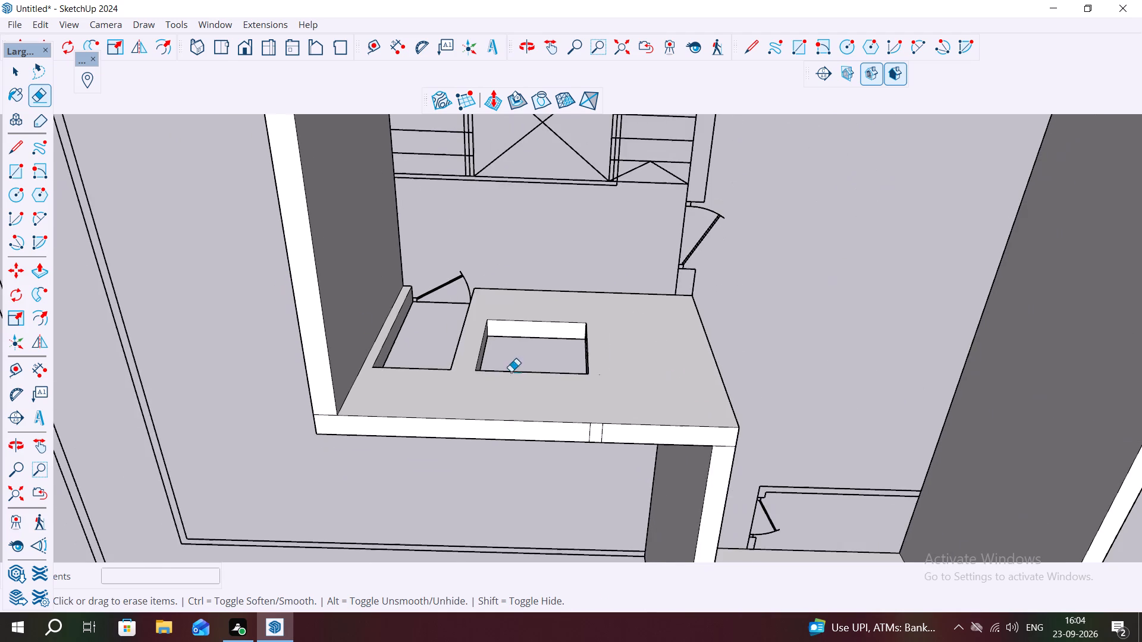
middle_click_drag(537, 391, 525, 269)
scroll(611, 359, "up", 4)
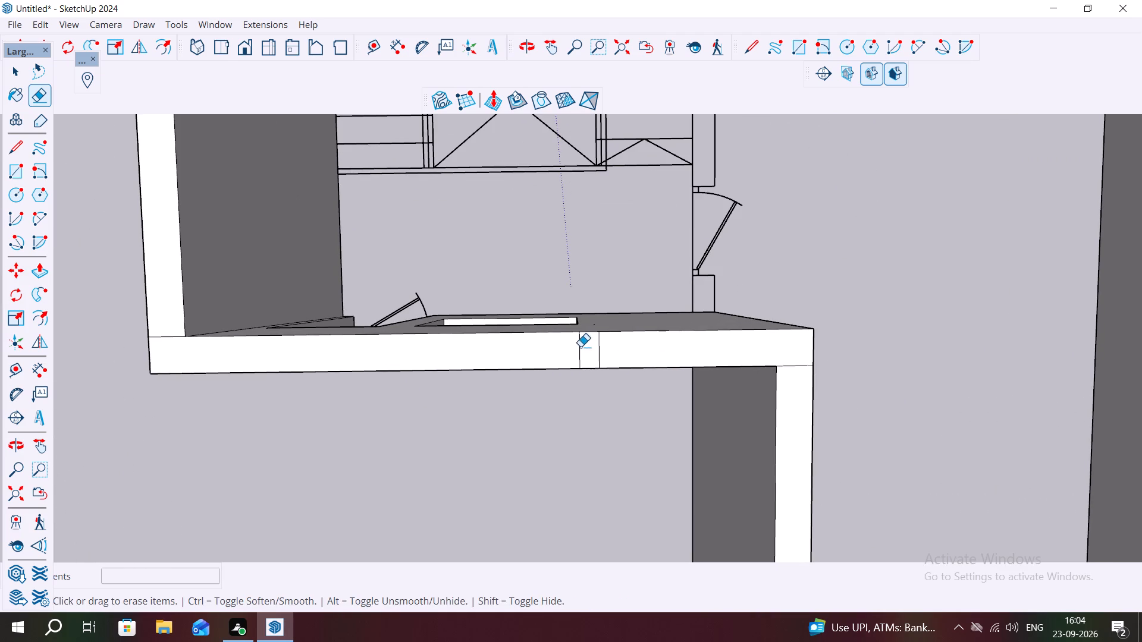
left_click(579, 350)
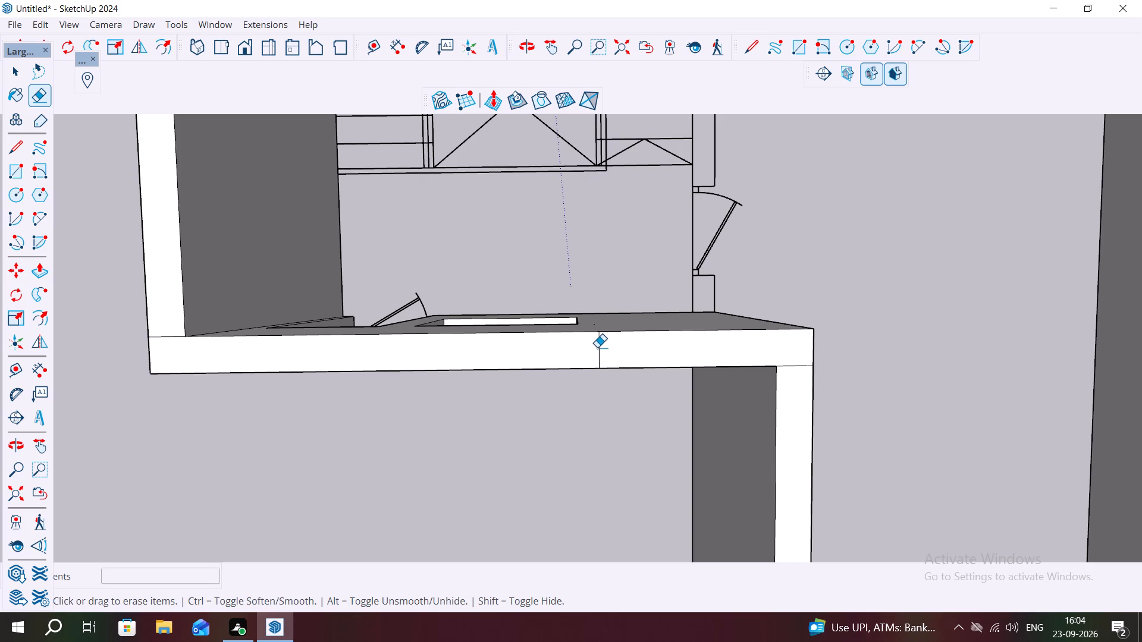
left_click(599, 350)
Erase the leftover window lintel edges and the seam below the window on the wall's outer face.
middle_click_drag(557, 416, 613, 263)
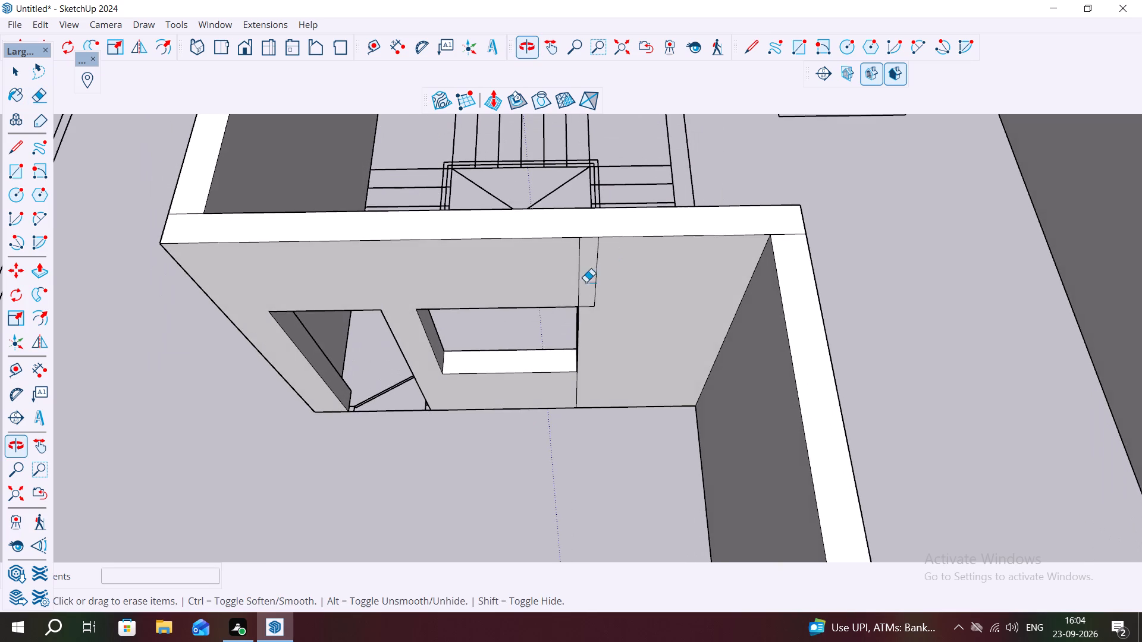
scroll(567, 250, "up", 8)
left_click(576, 288)
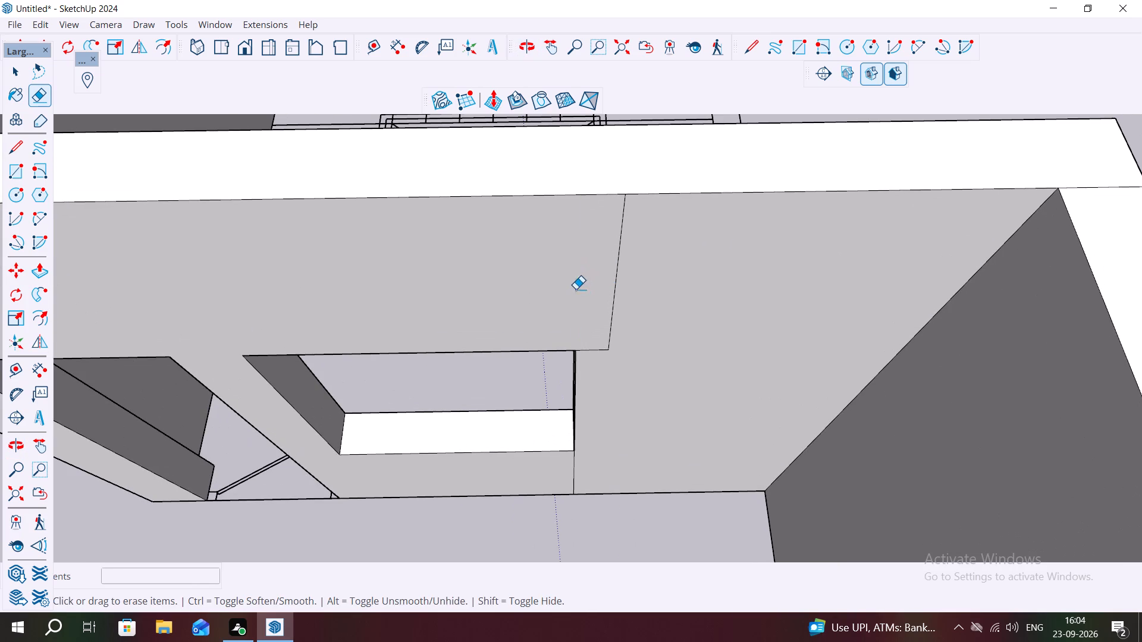
left_click(613, 310)
scroll(554, 282, "down", 3)
scroll(589, 325, "up", 3)
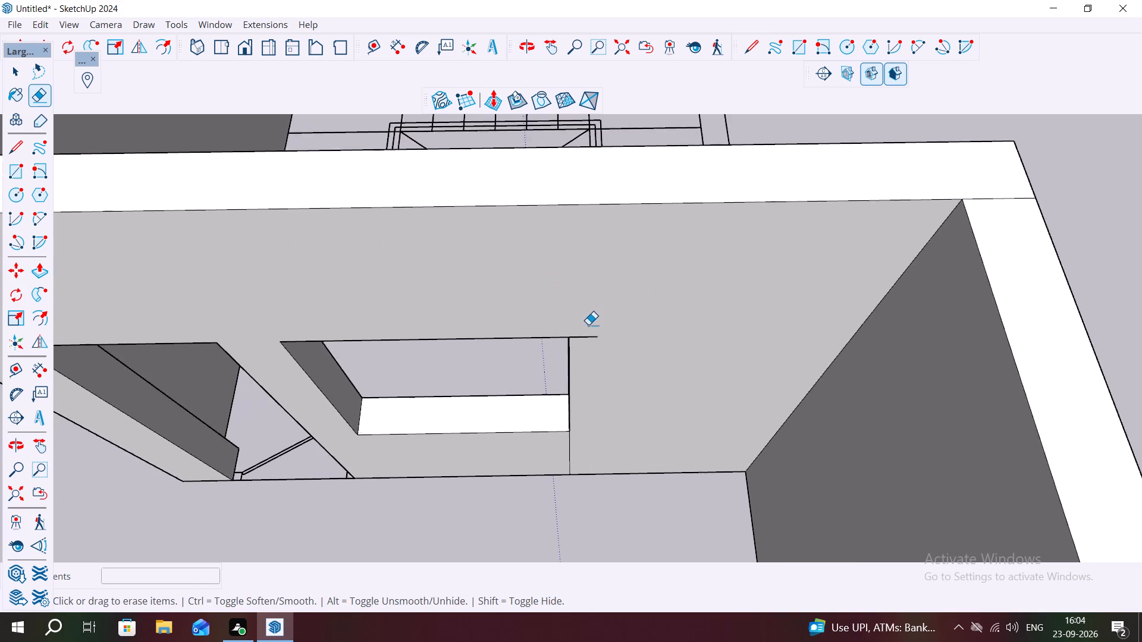
scroll(588, 325, "up", 1)
left_click(588, 341)
scroll(510, 271, "down", 2)
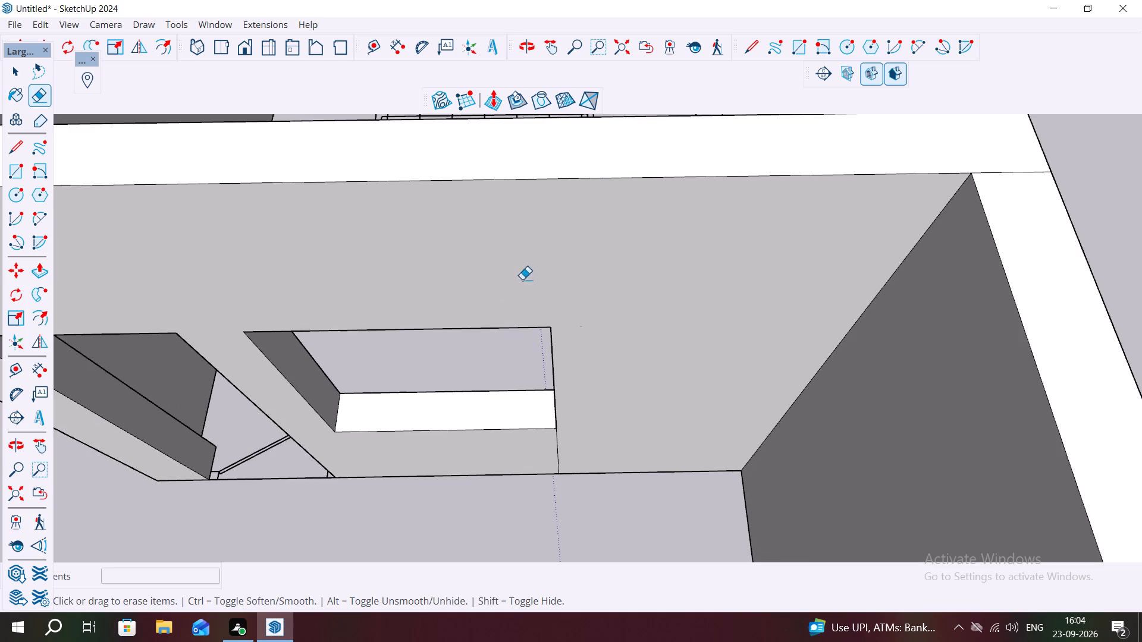
scroll(522, 279, "down", 2)
middle_click_drag(575, 344, 581, 212)
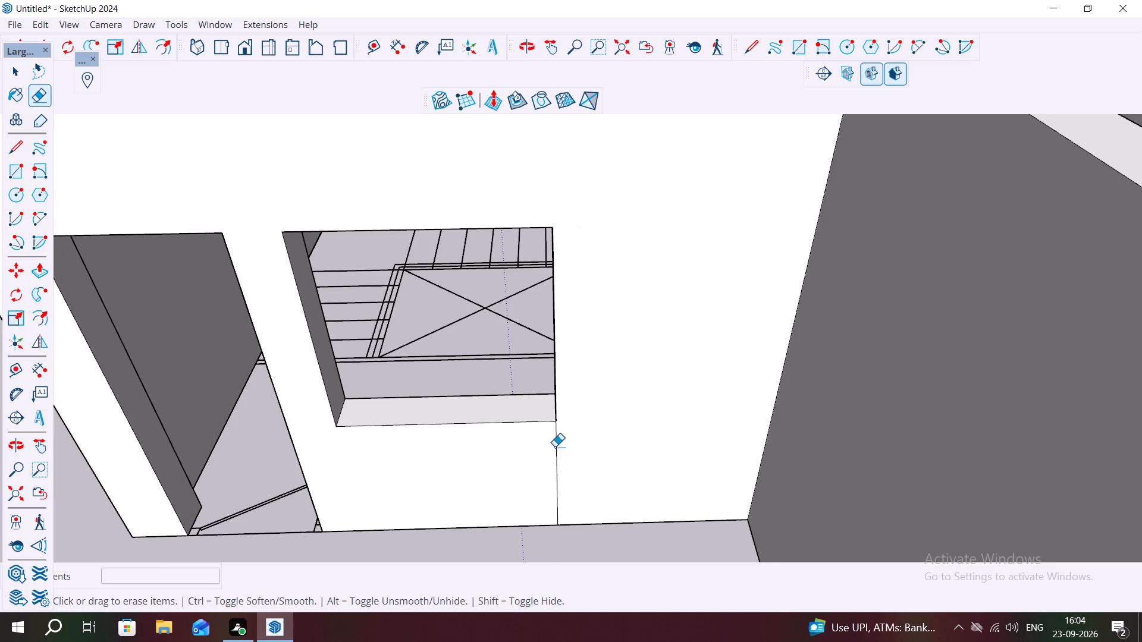
left_click(557, 445)
scroll(616, 398, "down", 11)
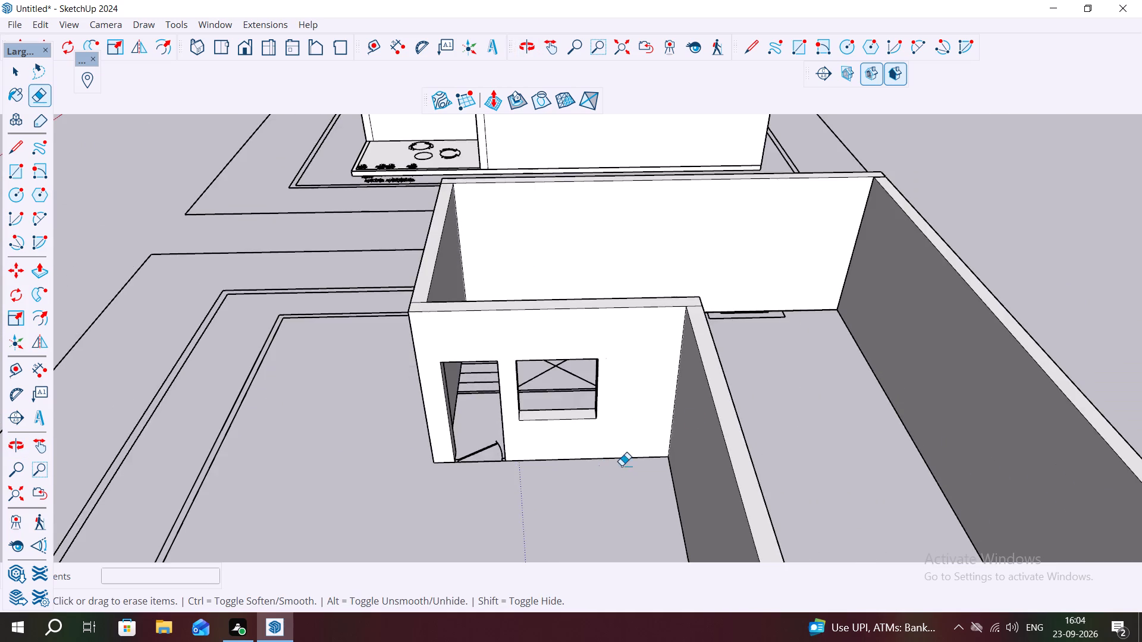
middle_click_drag(625, 465, 713, 355)
scroll(601, 491, "down", 4)
middle_click_drag(535, 512, 626, 515)
scroll(545, 512, "down", 4)
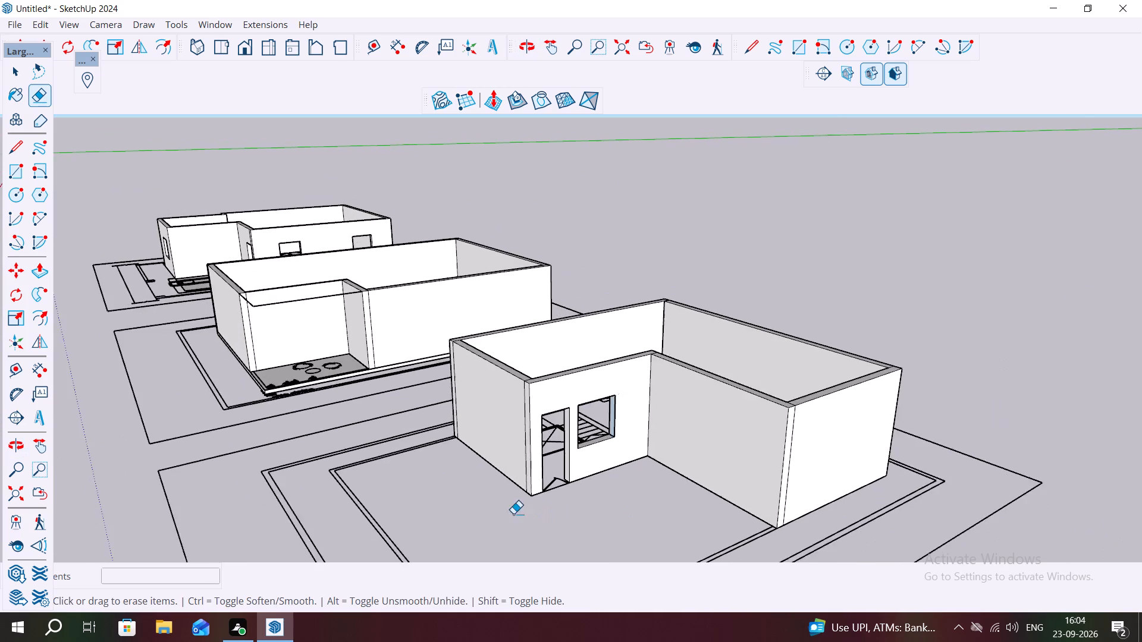
scroll(513, 514, "down", 5)
key("Escape")
key("space")
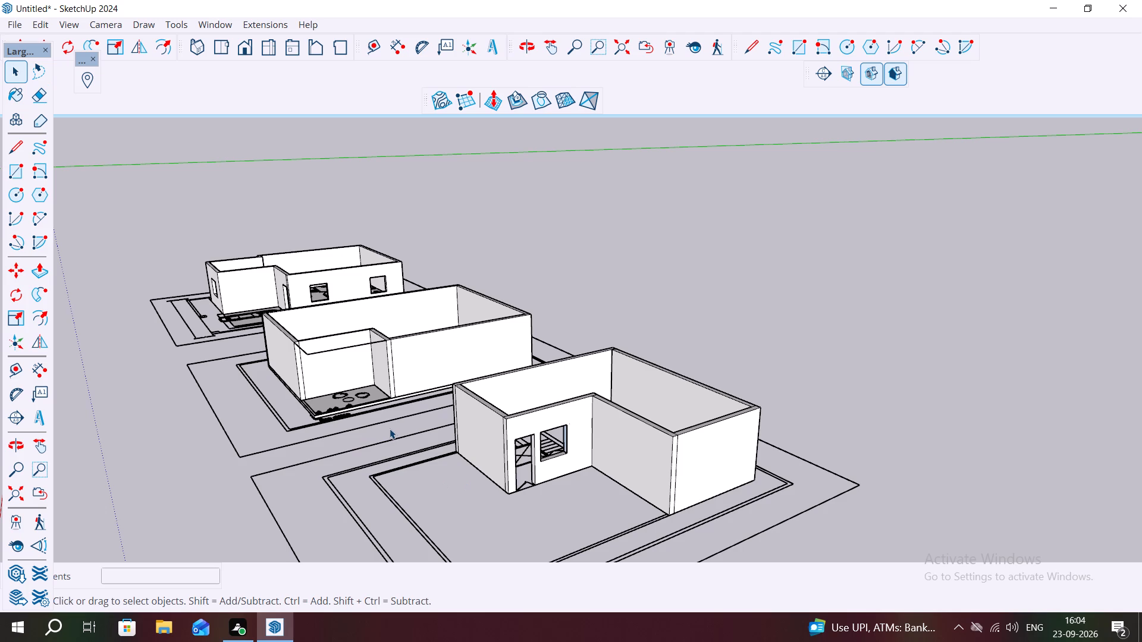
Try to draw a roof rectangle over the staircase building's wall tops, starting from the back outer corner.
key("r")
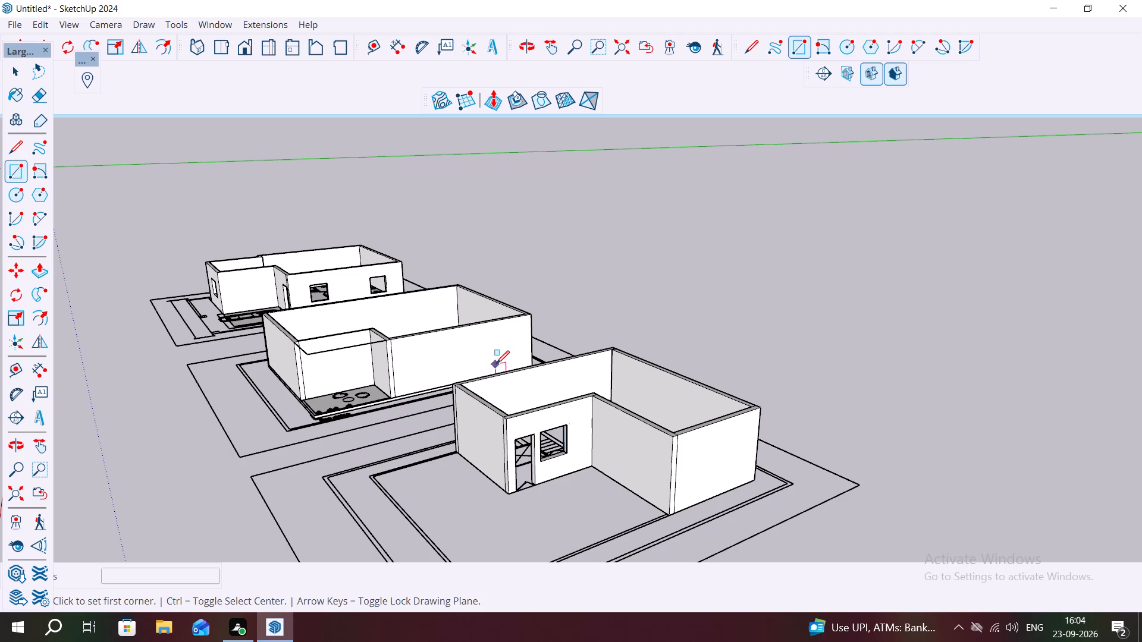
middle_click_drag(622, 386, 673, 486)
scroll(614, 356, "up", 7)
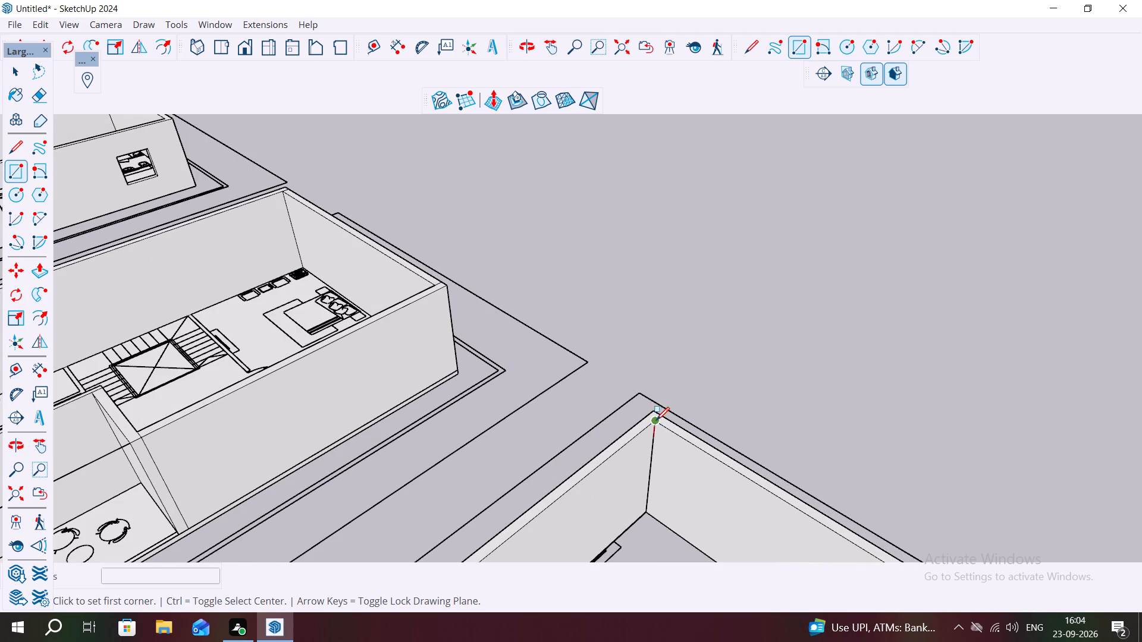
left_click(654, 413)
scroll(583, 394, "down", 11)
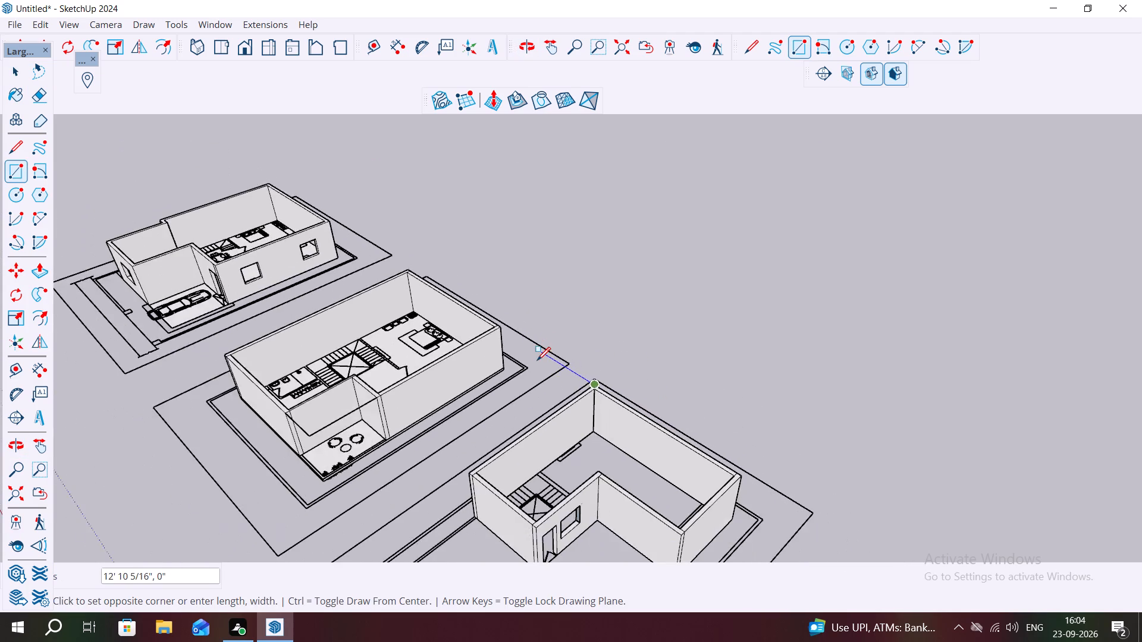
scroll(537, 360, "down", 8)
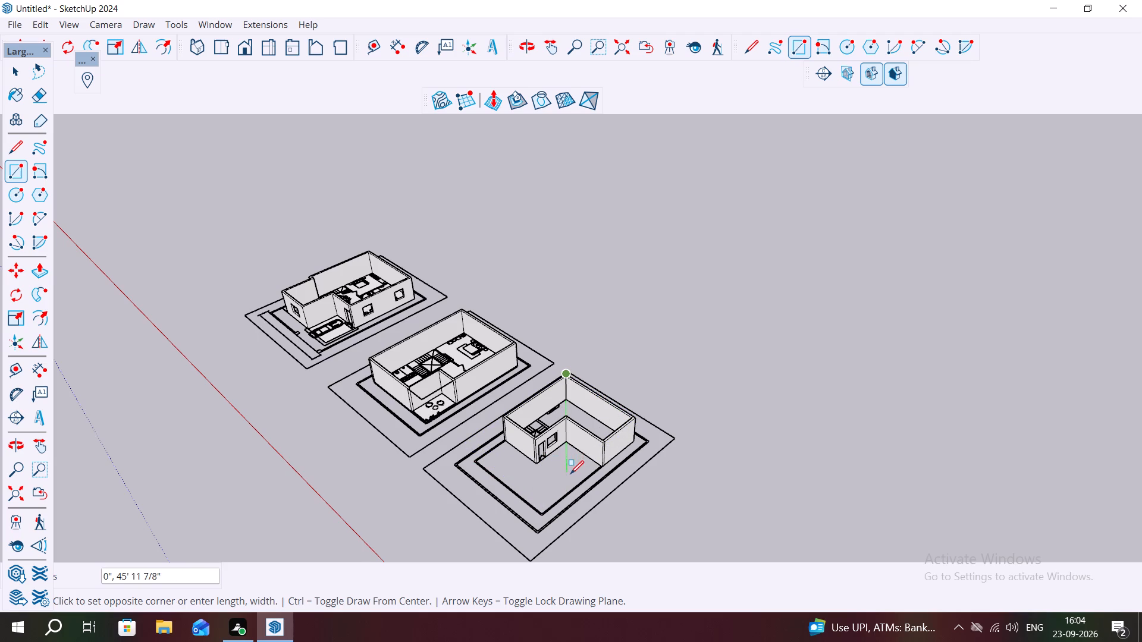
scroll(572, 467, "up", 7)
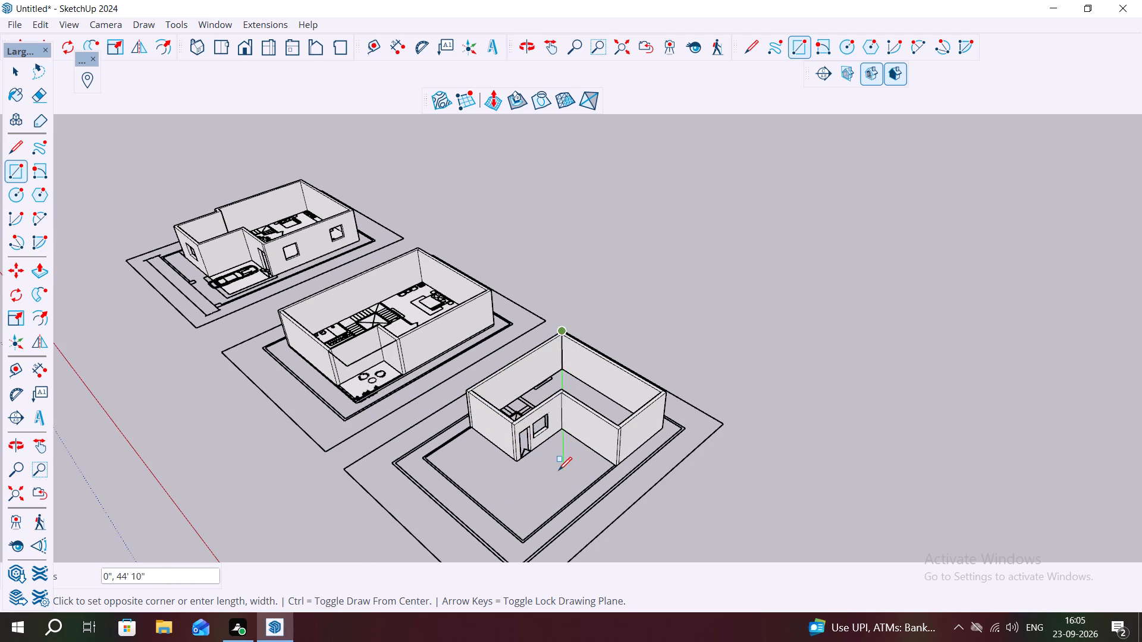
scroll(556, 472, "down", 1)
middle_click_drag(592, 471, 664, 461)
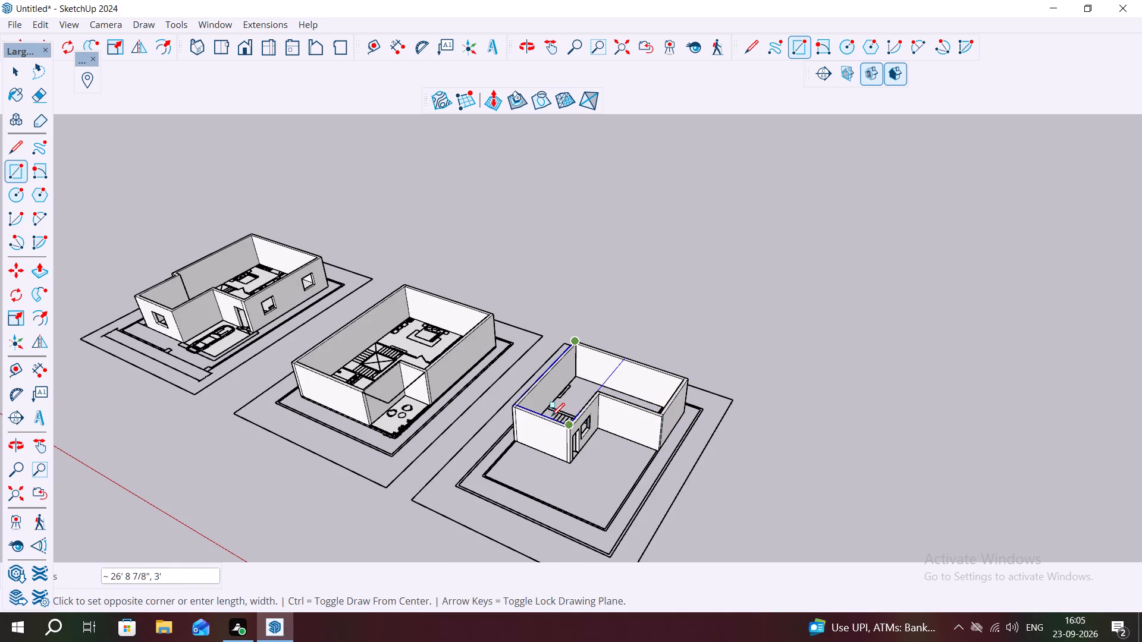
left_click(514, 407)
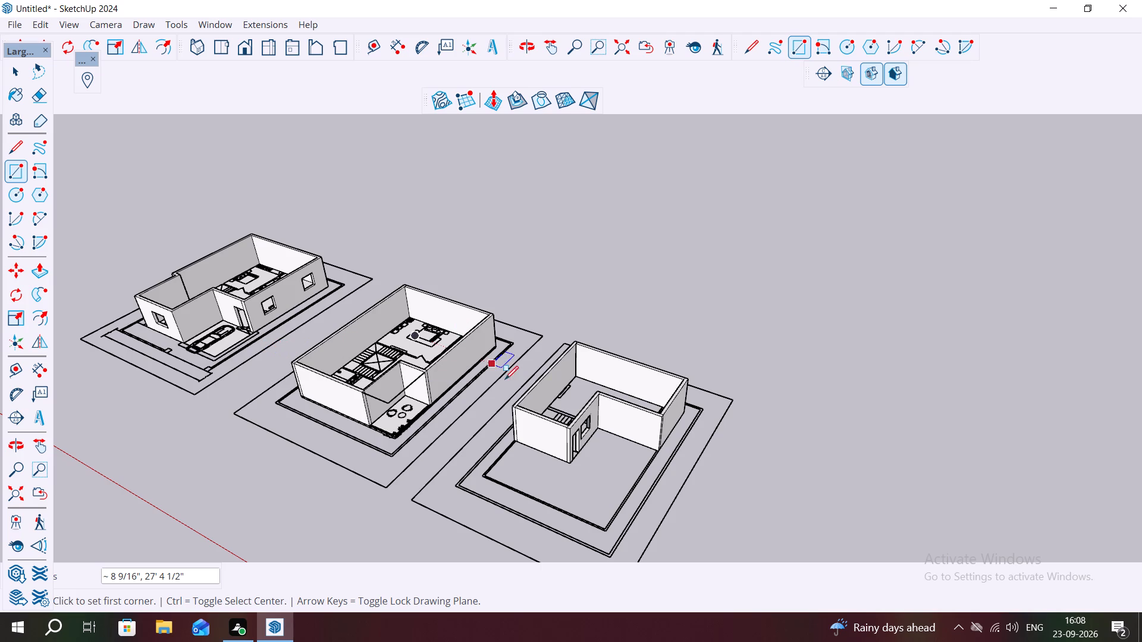
Draw a 27' 4 1/2" by 29' 3" rectangle across the outer corners of the staircase building's wall tops.
scroll(506, 398, "up", 14)
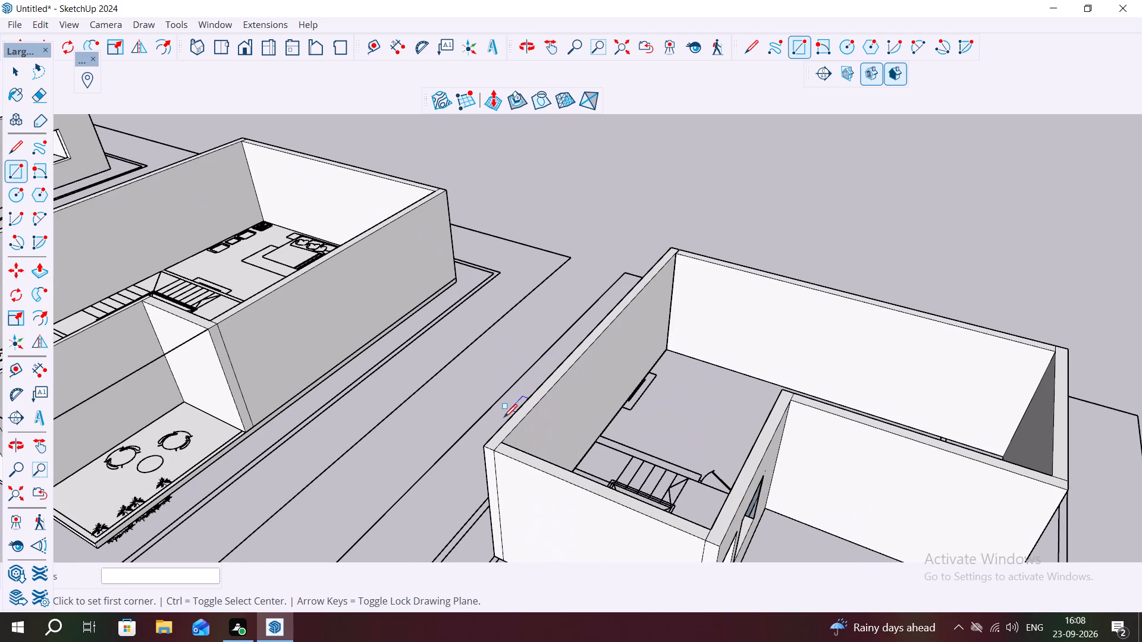
left_click(488, 446)
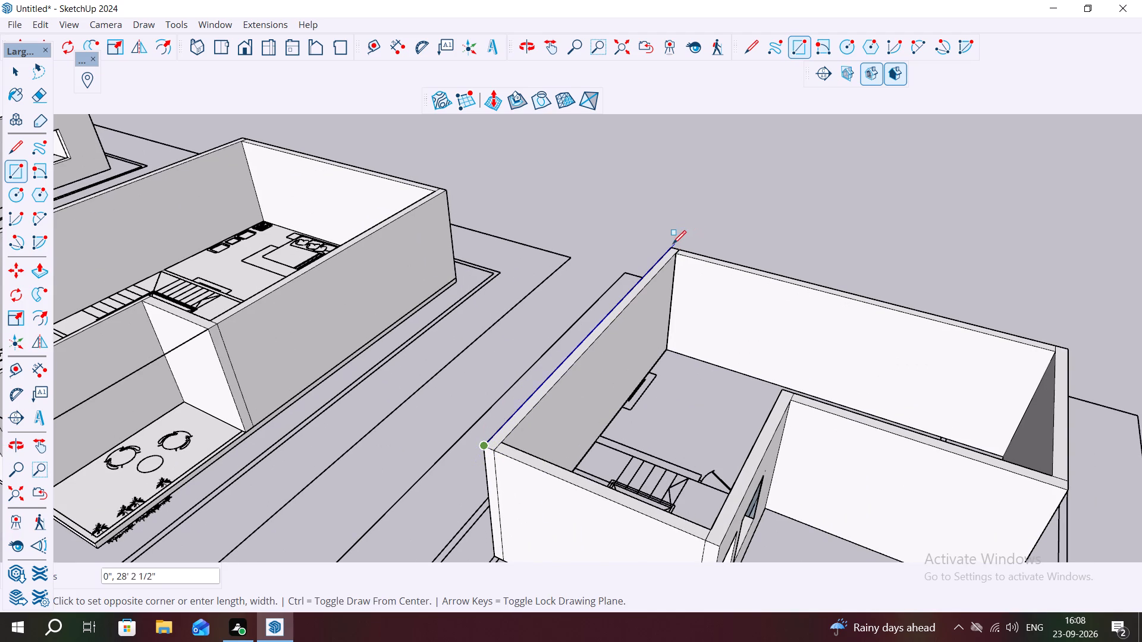
left_click(672, 247)
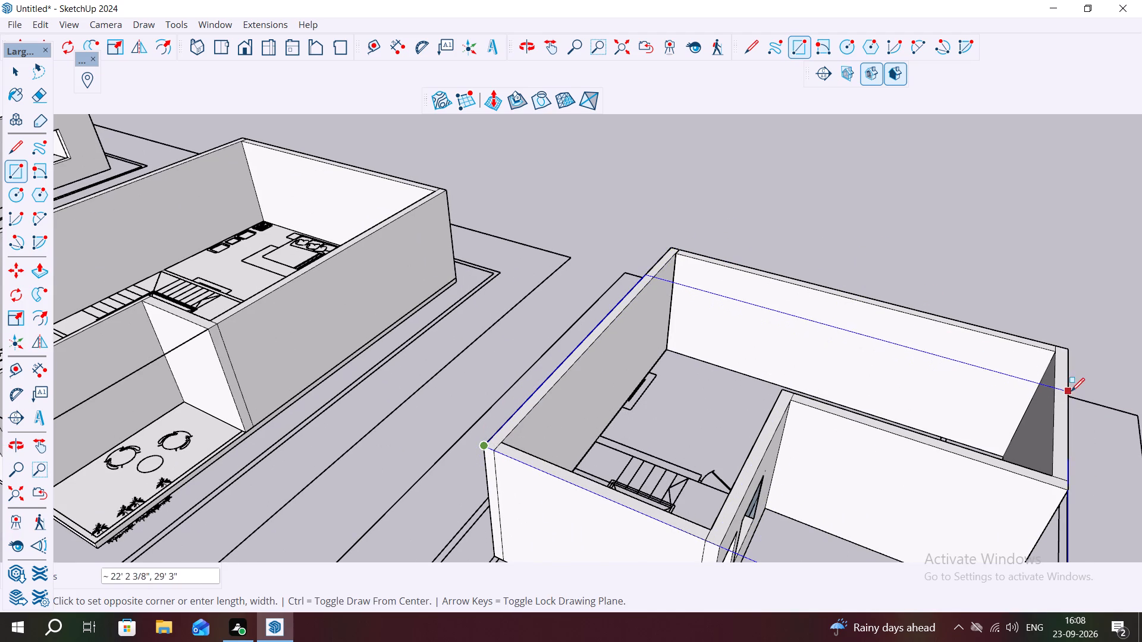
left_click(1069, 348)
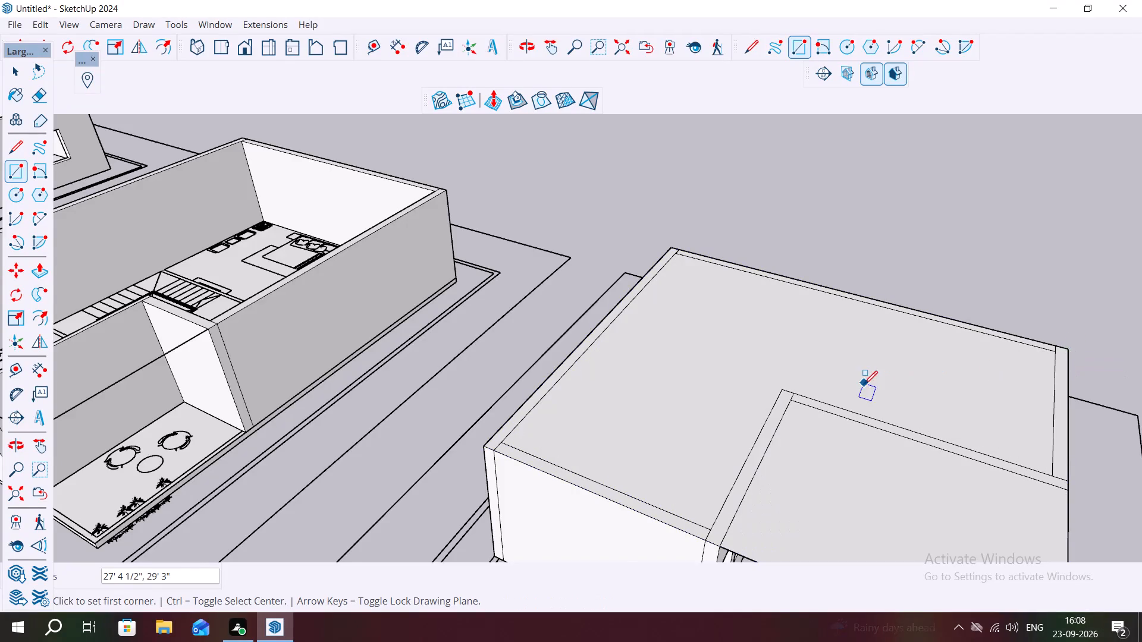
scroll(864, 384, "down", 14)
key("grave")
key("space")
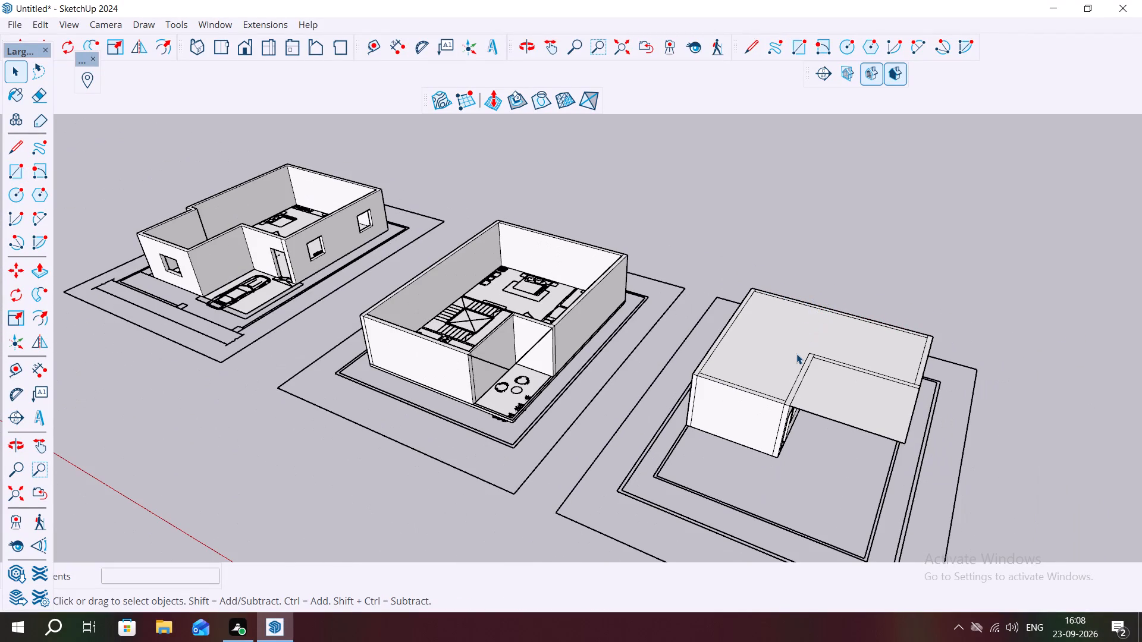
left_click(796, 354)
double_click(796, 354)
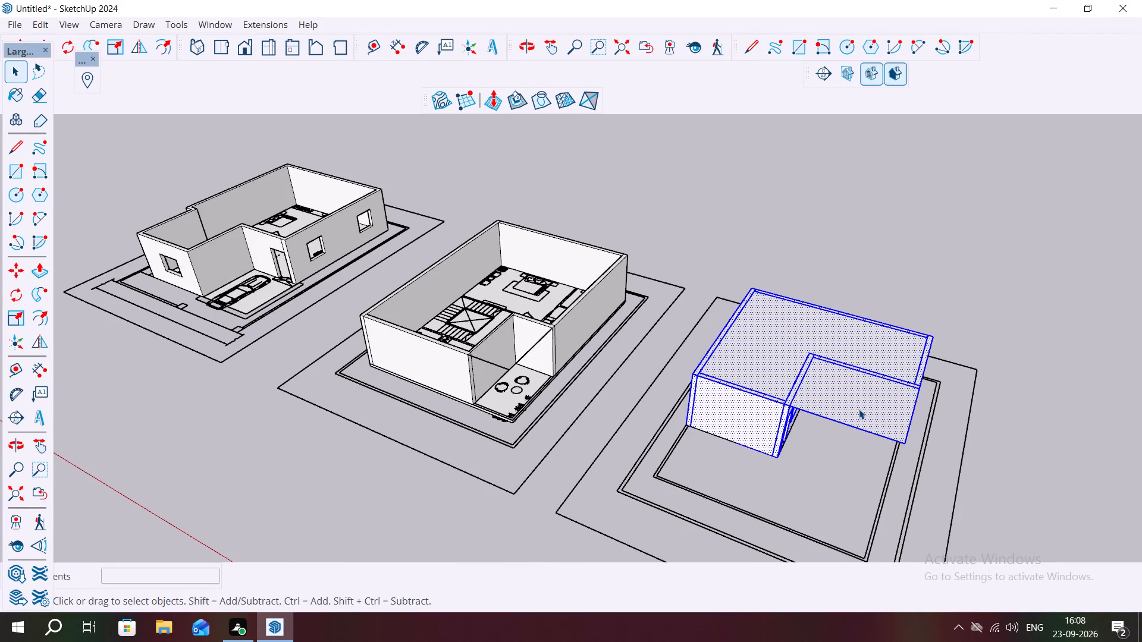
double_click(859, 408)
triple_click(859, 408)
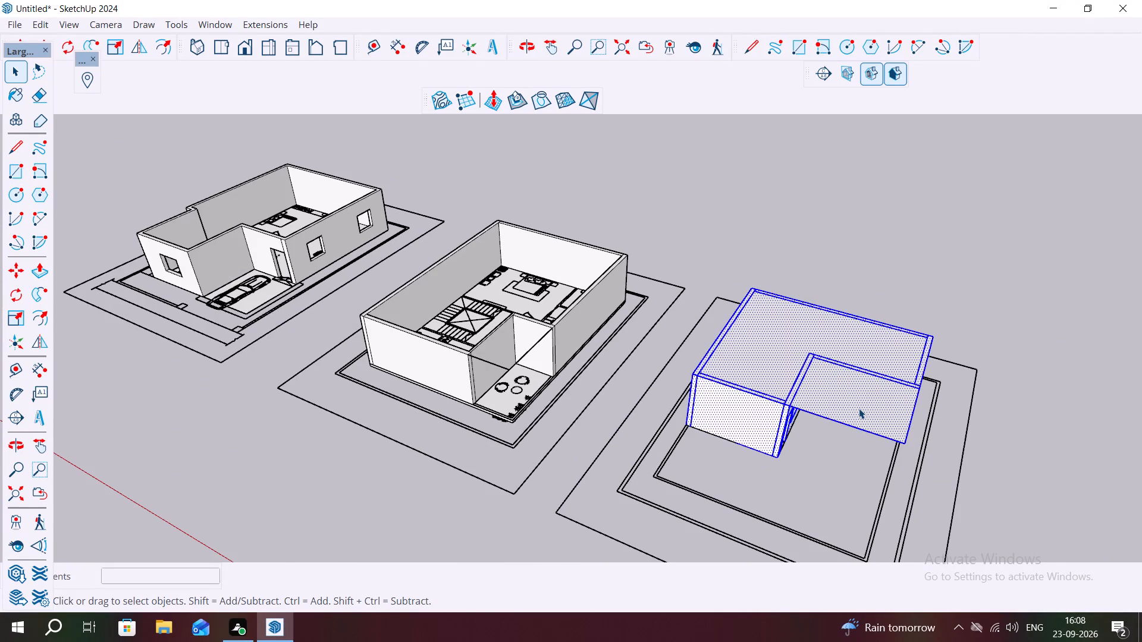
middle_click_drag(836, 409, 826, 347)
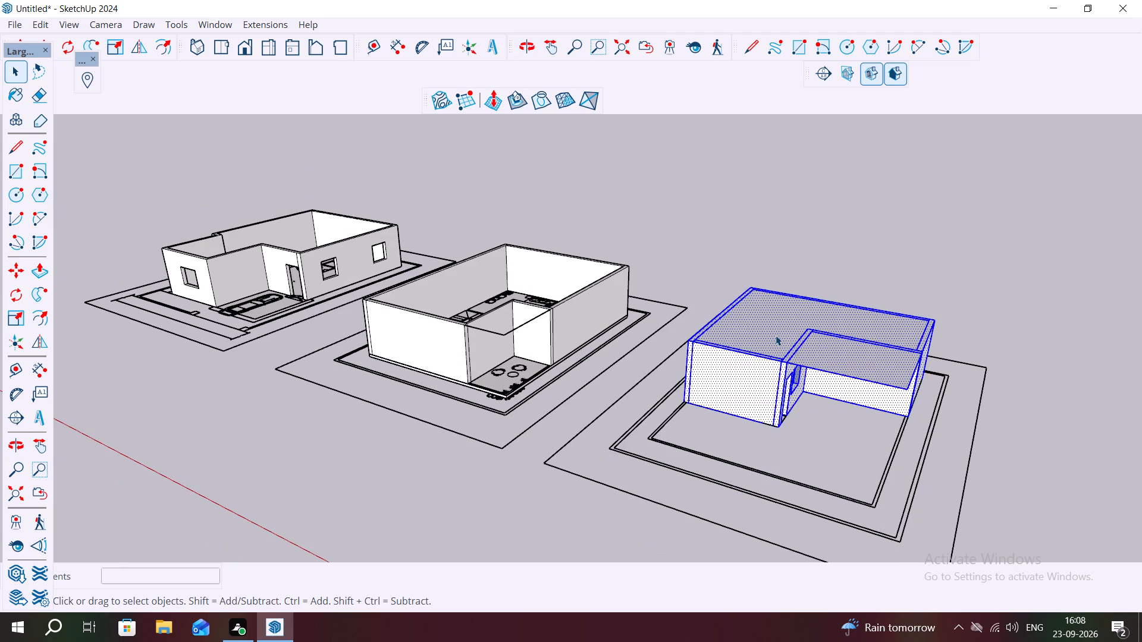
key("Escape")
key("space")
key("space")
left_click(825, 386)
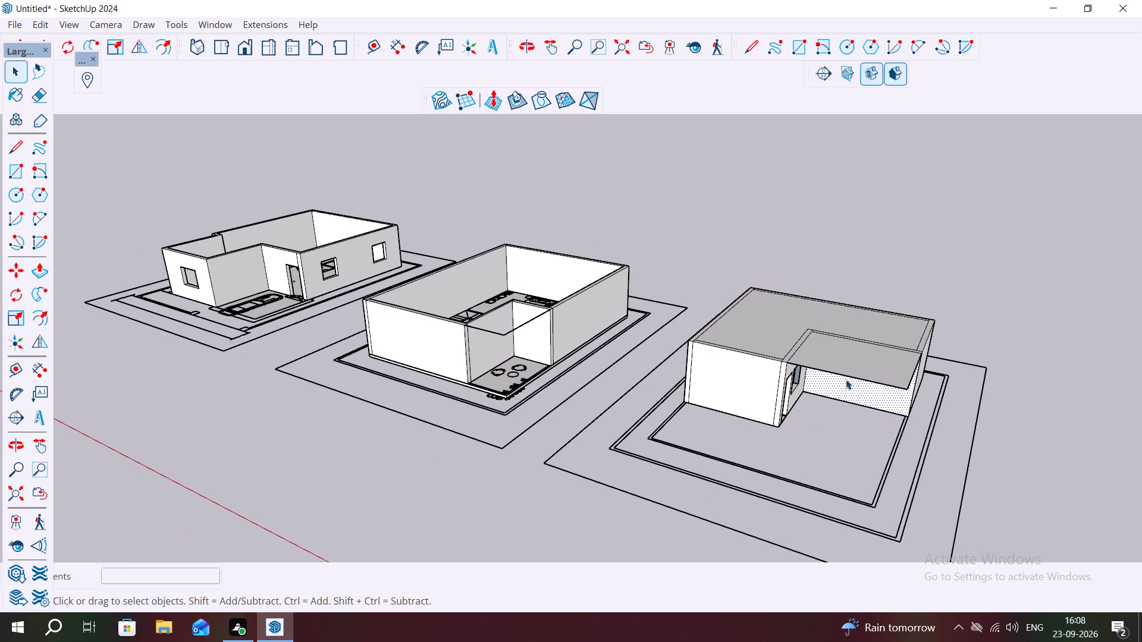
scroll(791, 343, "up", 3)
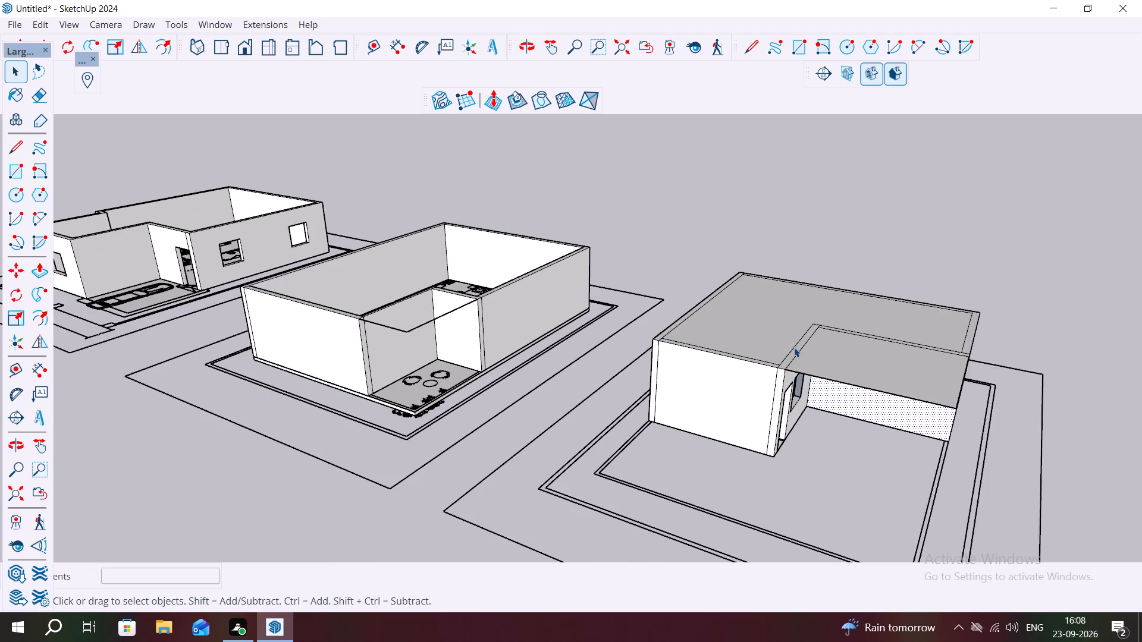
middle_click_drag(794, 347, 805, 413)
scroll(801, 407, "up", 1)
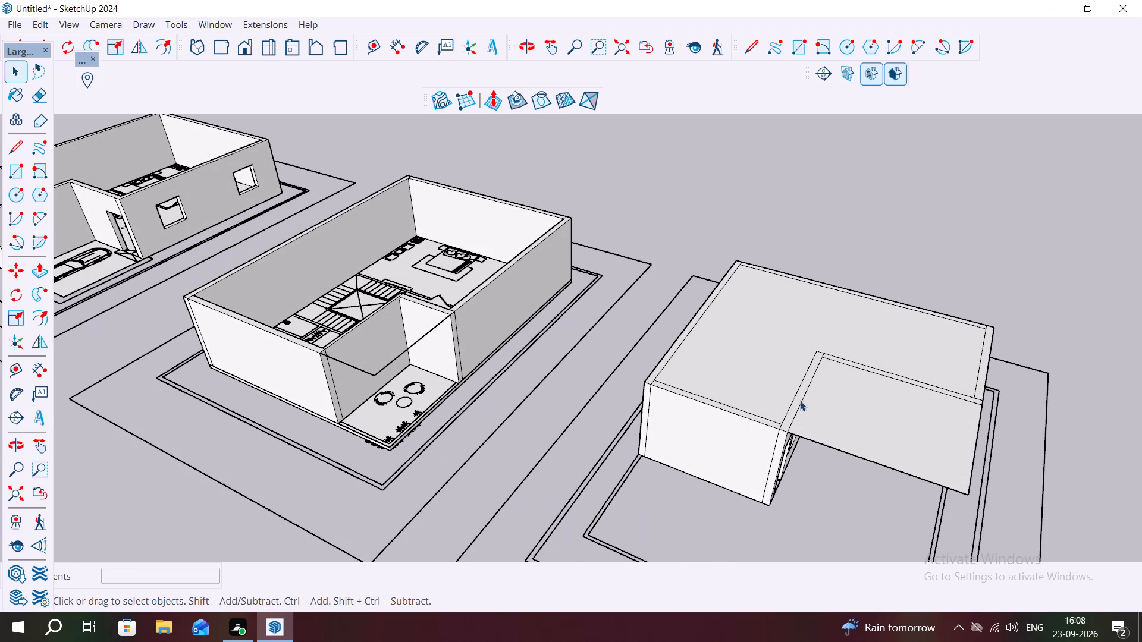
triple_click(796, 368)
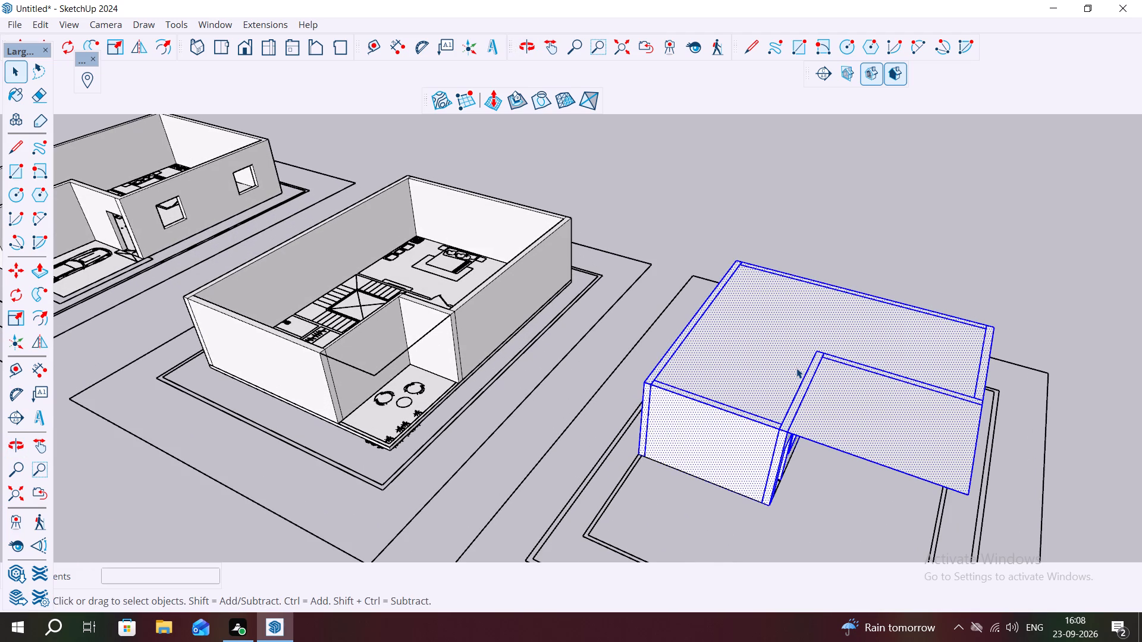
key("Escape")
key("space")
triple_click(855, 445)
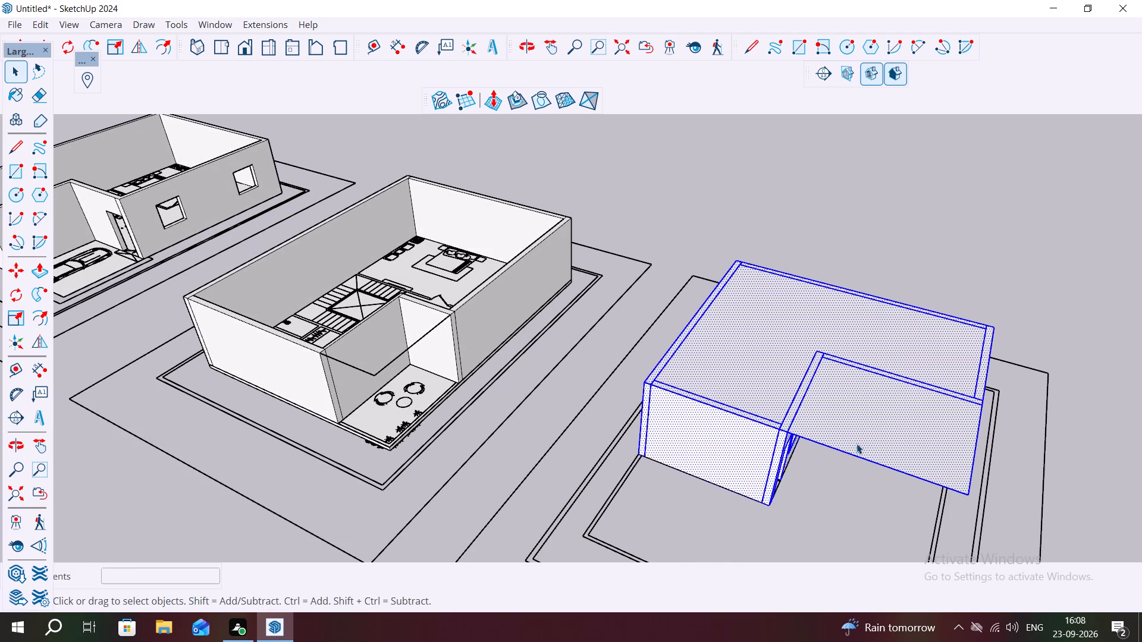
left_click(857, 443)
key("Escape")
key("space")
Undo the roof rectangle over the staircase building and clear the wall selection.
key("ctrl+z")
key("ctrl+z")
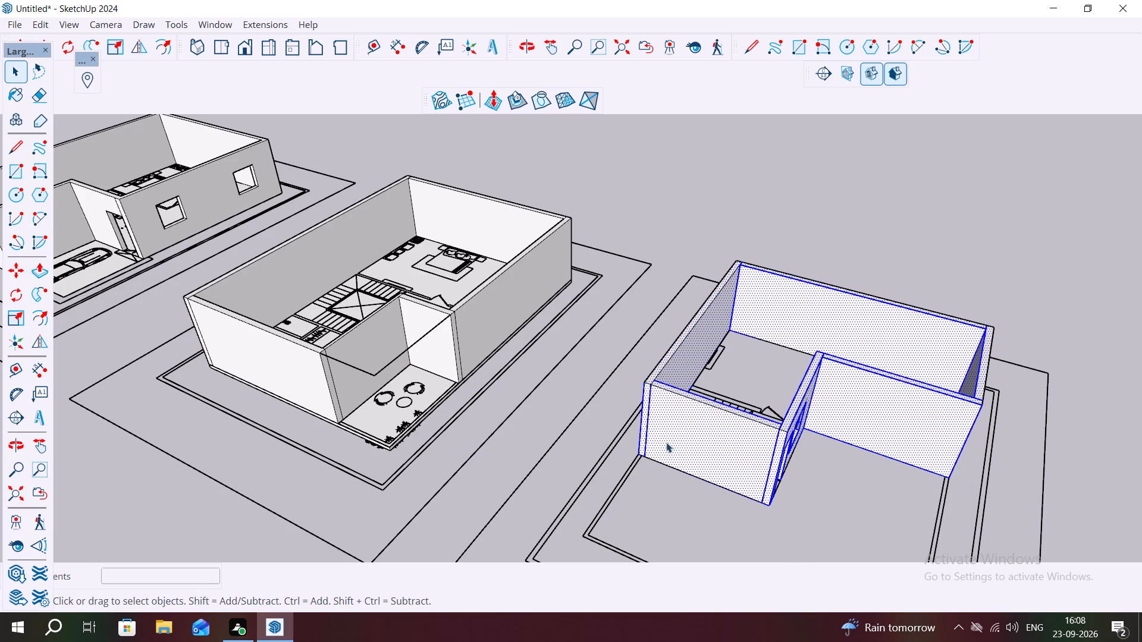
middle_click_drag(669, 438, 708, 459)
key("Escape")
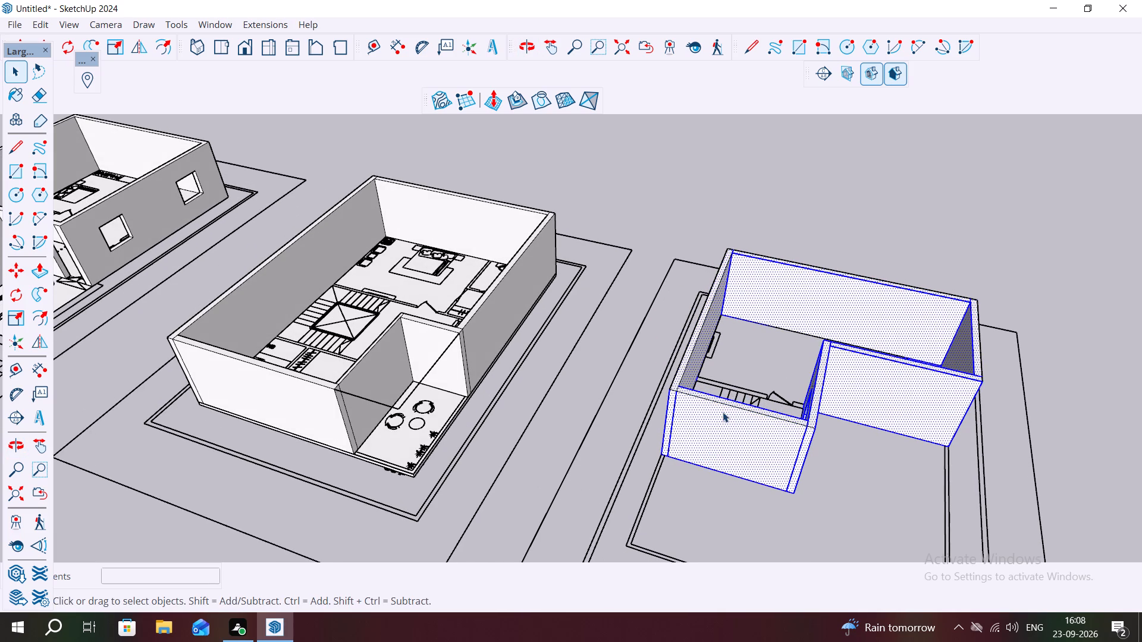
key("space")
left_click(656, 477)
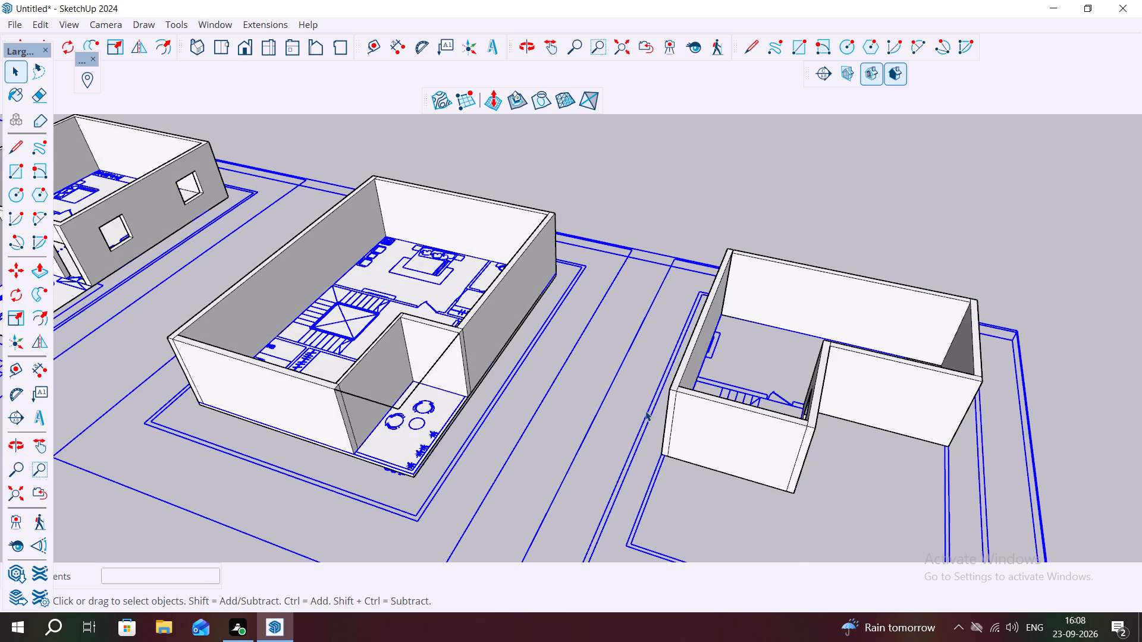
Erase the short seam lines crossing the wall tops at five corners of the staircase building.
key("e")
scroll(677, 374, "up", 7)
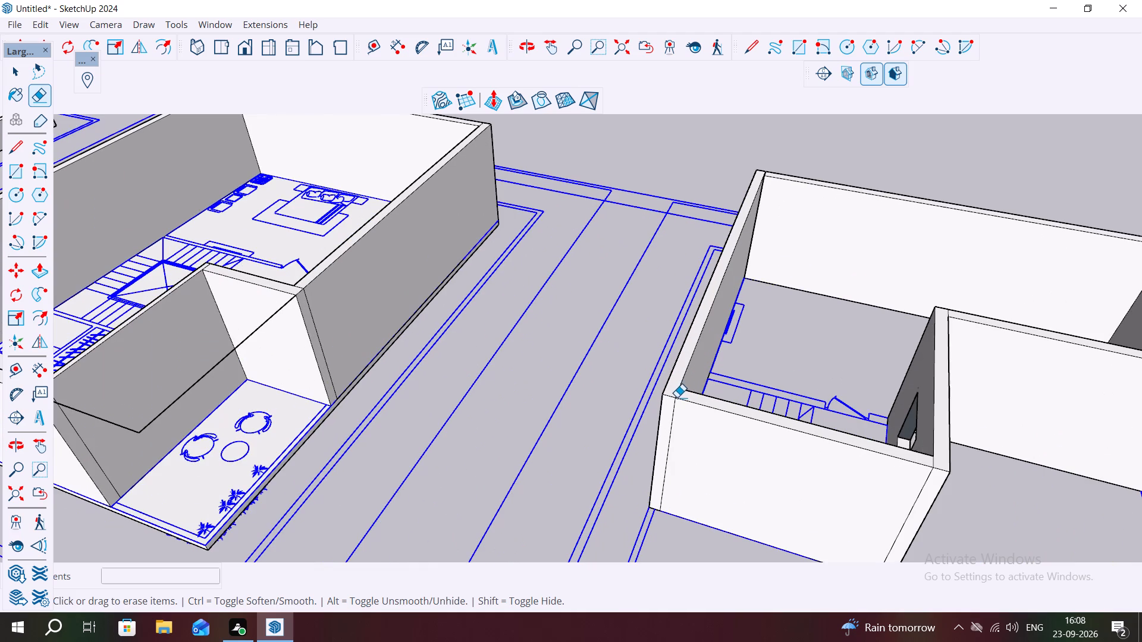
left_click(677, 393)
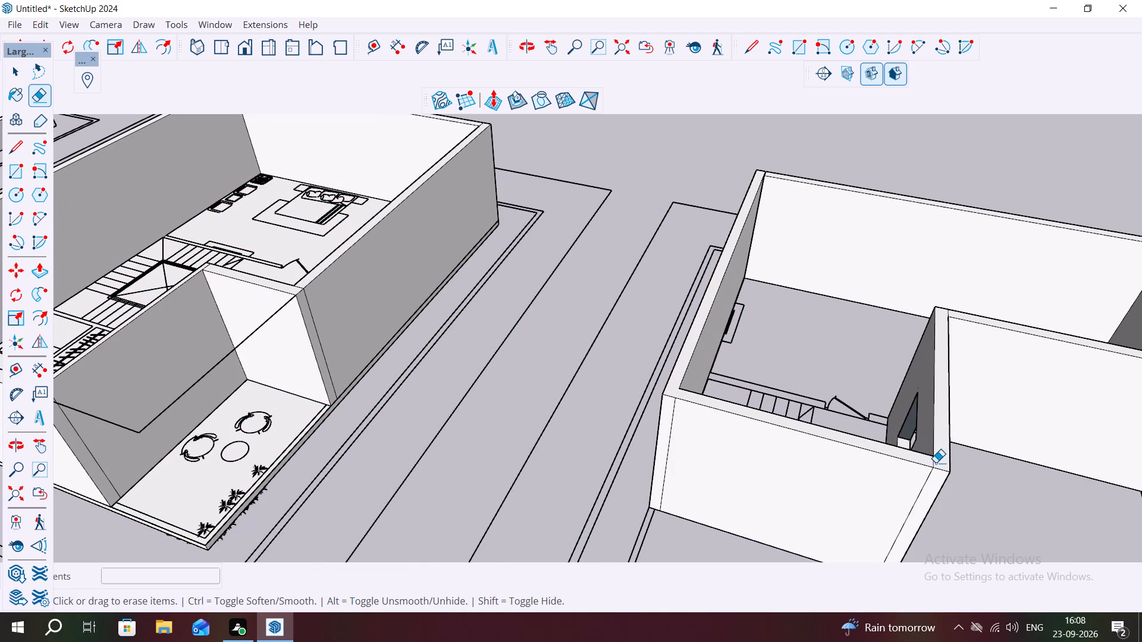
left_click(932, 460)
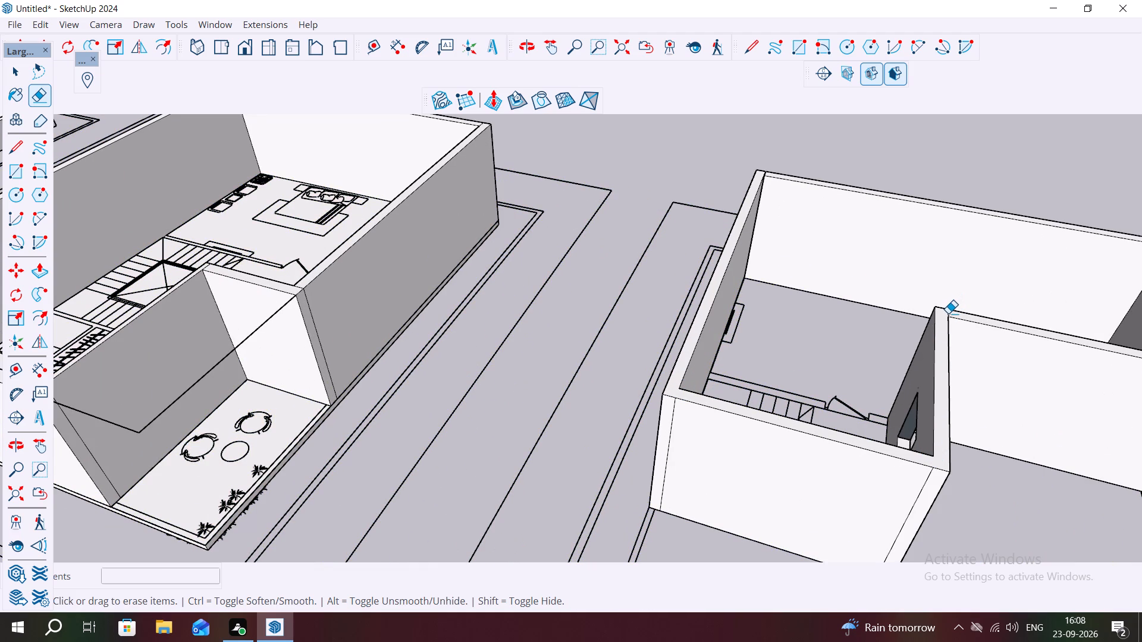
left_click(948, 313)
scroll(881, 306, "down", 5)
scroll(1043, 328, "up", 2)
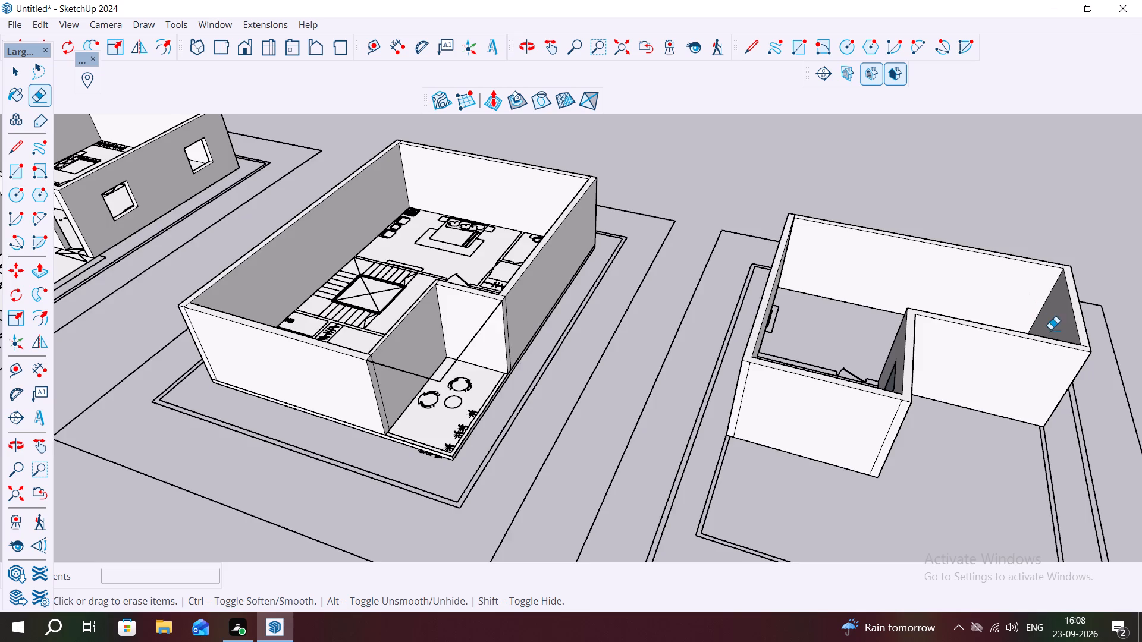
scroll(1050, 329, "up", 9)
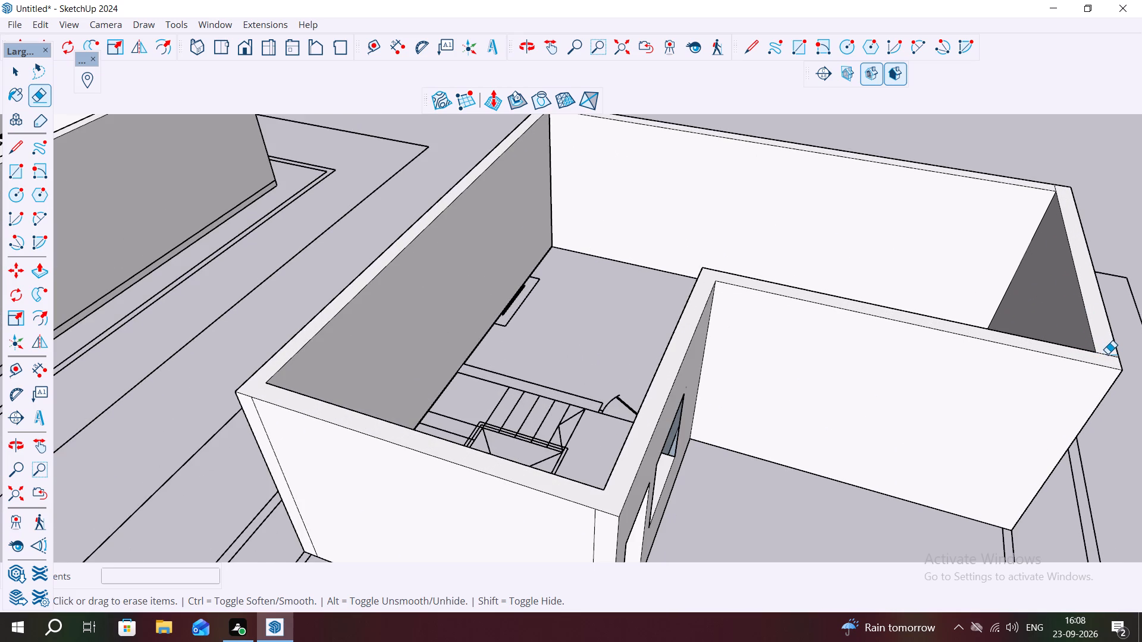
left_click(1108, 354)
scroll(1085, 169, "up", 6)
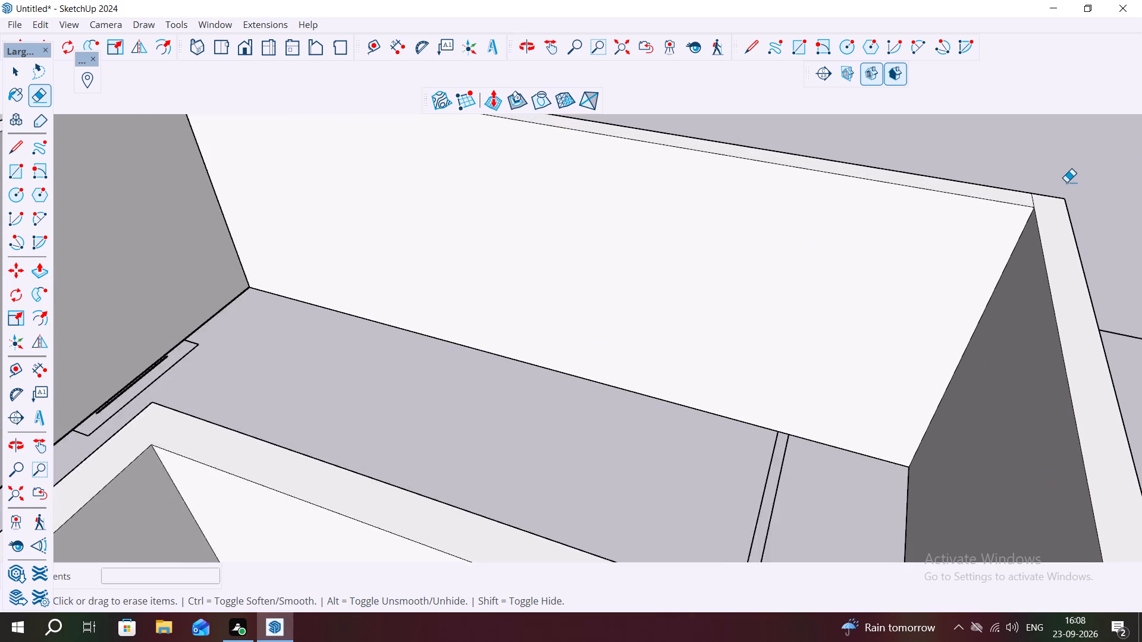
scroll(1066, 182, "up", 1)
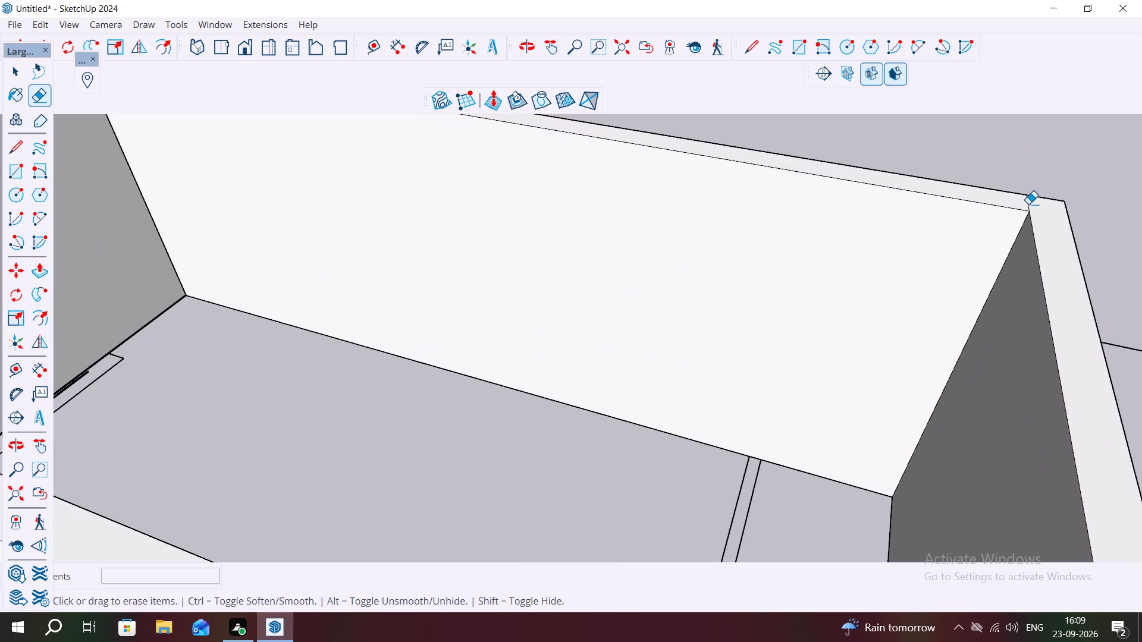
left_click(1028, 204)
Push/Pull the wall's end face about 7/16" to close the narrow gap at the back corner facing the middle building.
scroll(1000, 284, "down", 12)
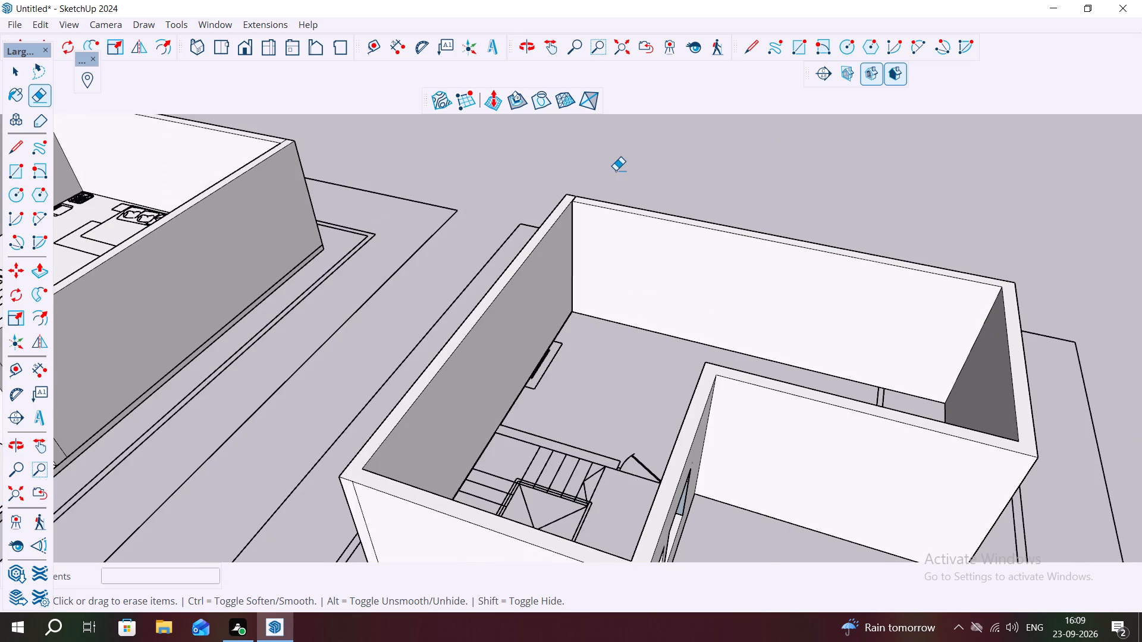
scroll(616, 170, "up", 6)
scroll(536, 213, "up", 3)
scroll(445, 260, "up", 1)
middle_click_drag(445, 260, 592, 288)
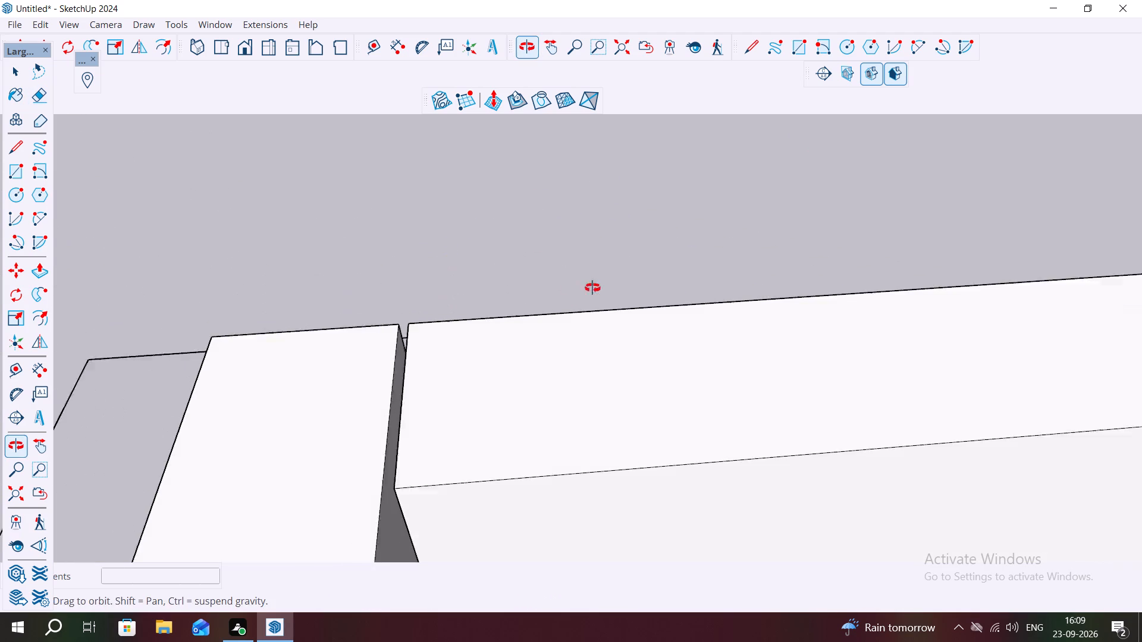
middle_click_drag(592, 288, 595, 288)
scroll(379, 417, "up", 4)
middle_click_drag(402, 423, 604, 349)
scroll(475, 420, "up", 1)
key("Escape")
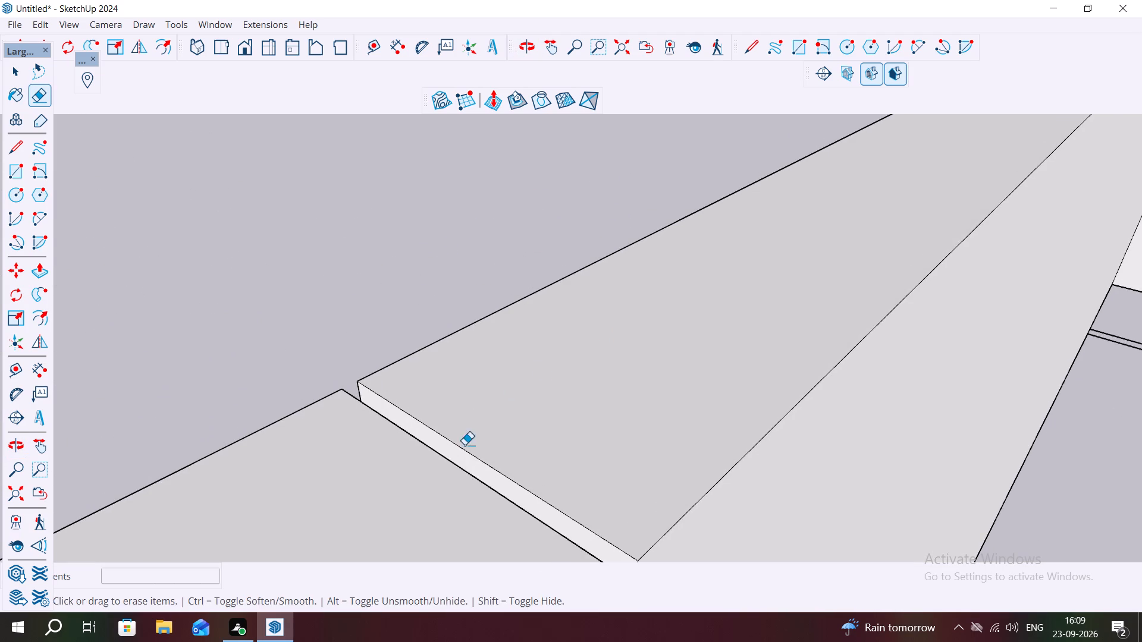
scroll(452, 470, "up", 5)
middle_click_drag(455, 463, 396, 517)
scroll(423, 473, "up", 8)
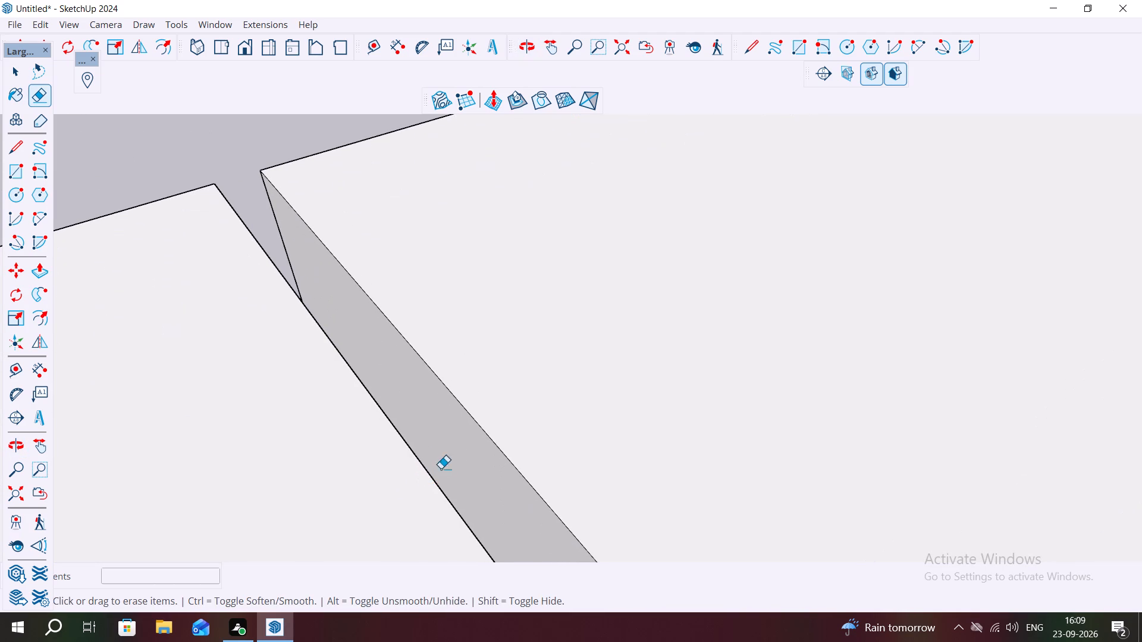
key("p")
left_click(462, 446)
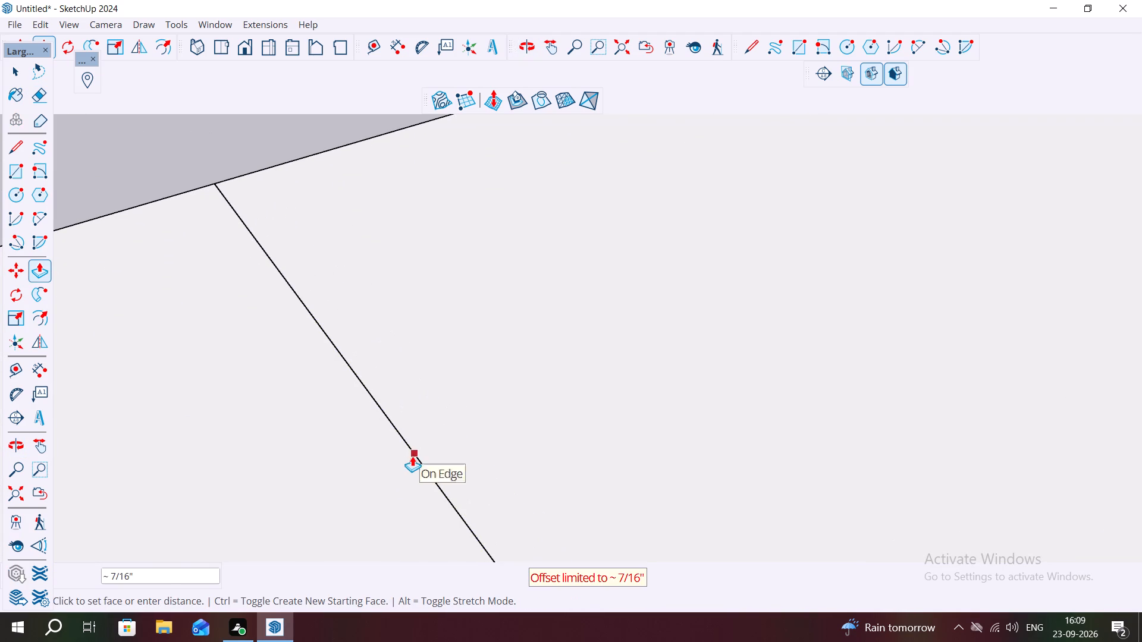
left_click(412, 456)
Erase the vertical seam line on the back wall's outer face, beside the corner where the gap was closed.
scroll(377, 414, "down", 20)
scroll(377, 414, "down", 2)
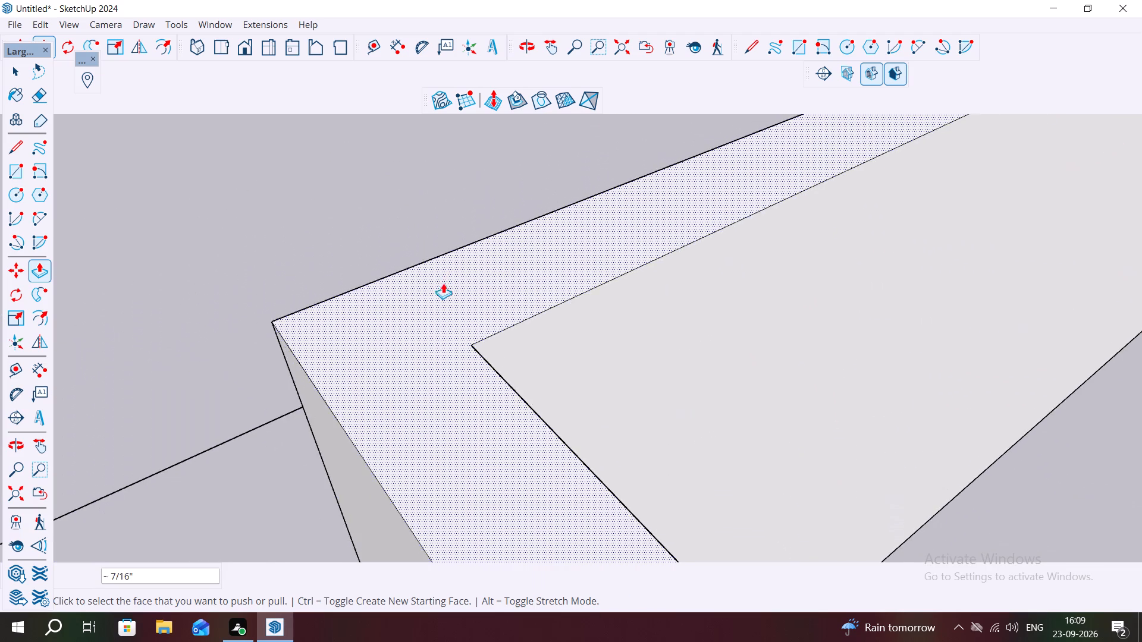
scroll(443, 283, "down", 1)
middle_click_drag(443, 290, 1041, 583)
middle_click_drag(777, 533, 723, 281)
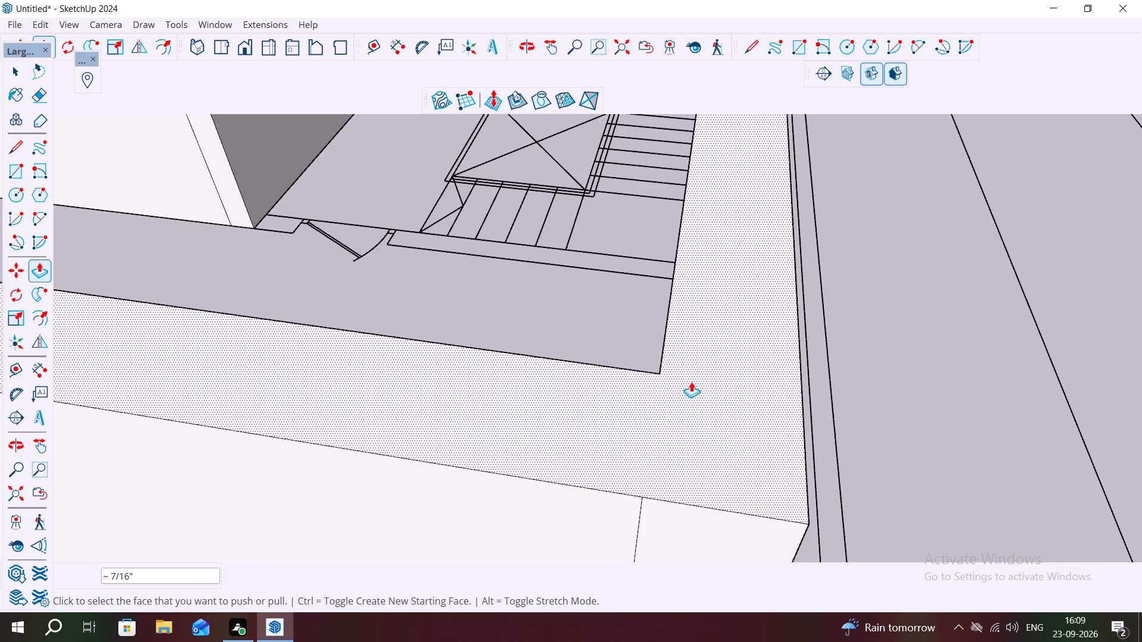
scroll(691, 385, "down", 3)
middle_click_drag(660, 430, 674, 306)
scroll(708, 346, "down", 7)
key("Escape")
key("space")
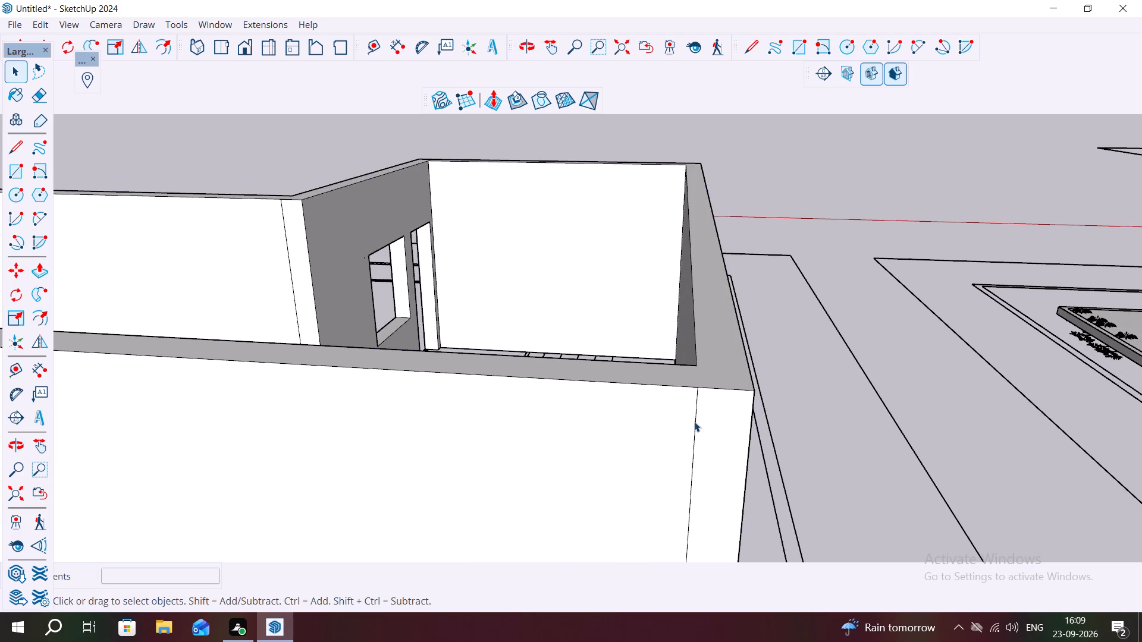
key("e")
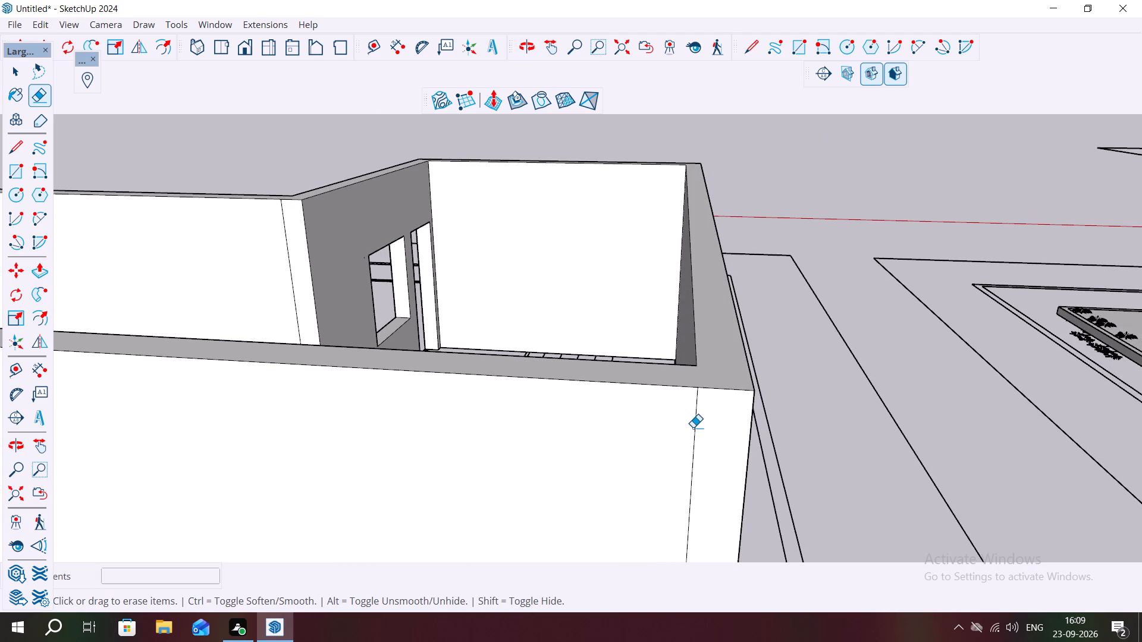
left_click(697, 426)
scroll(688, 340, "down", 3)
key("Escape")
Erase the vertical seam line on the inner wall face beside the corner with the window wall.
scroll(755, 329, "down", 3)
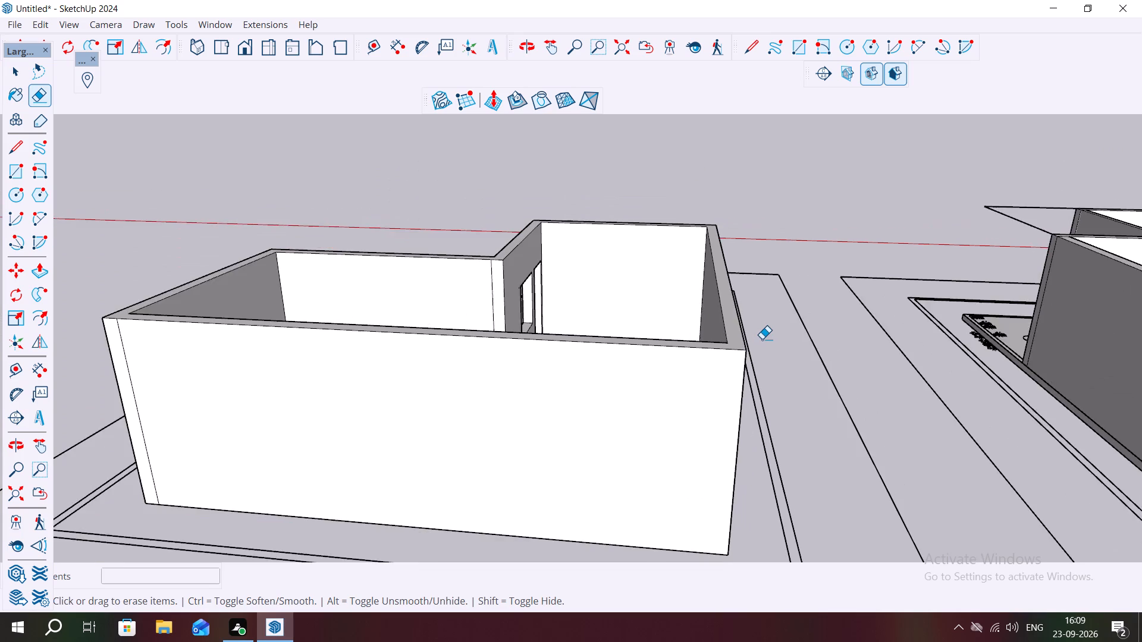
middle_click_drag(762, 339, 762, 443)
key("space")
scroll(469, 338, "up", 1)
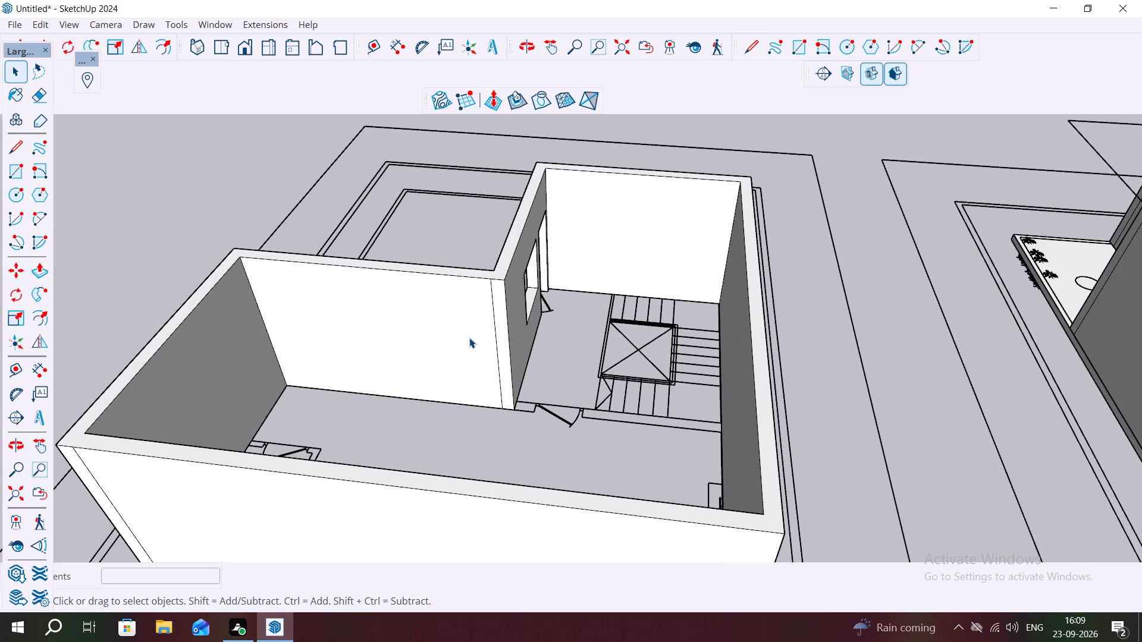
key("r")
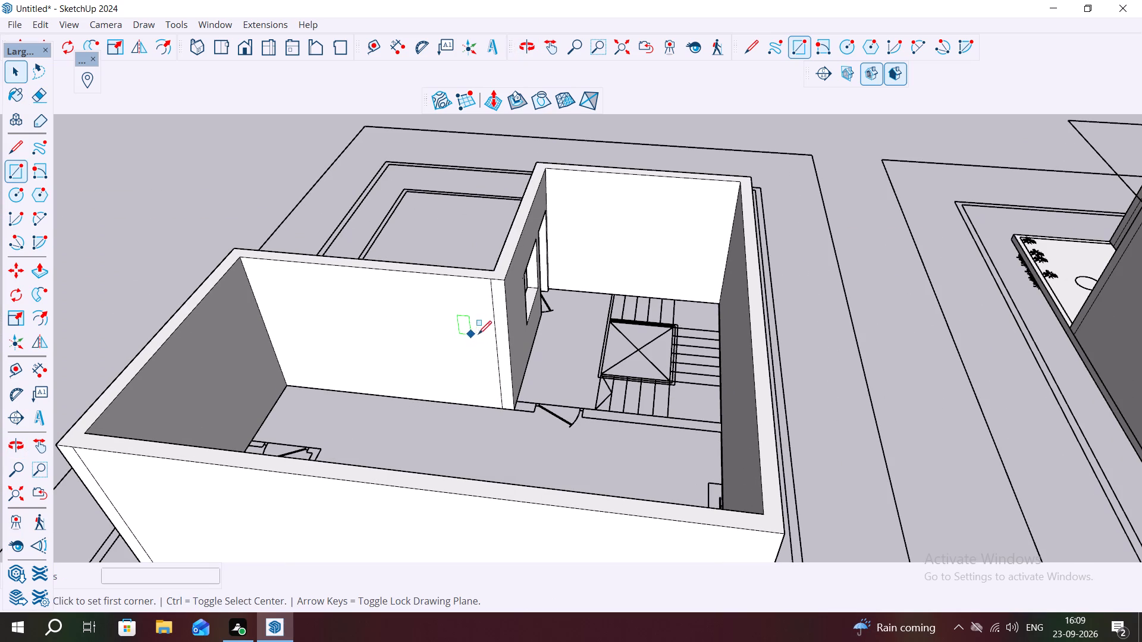
key("Escape")
key("e")
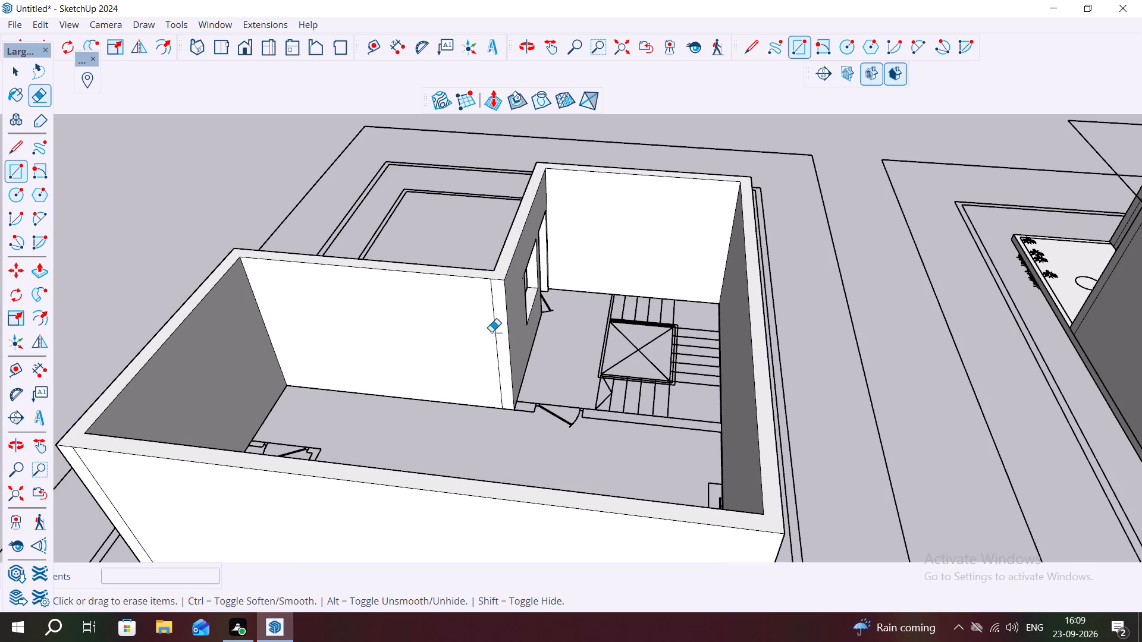
left_click(495, 328)
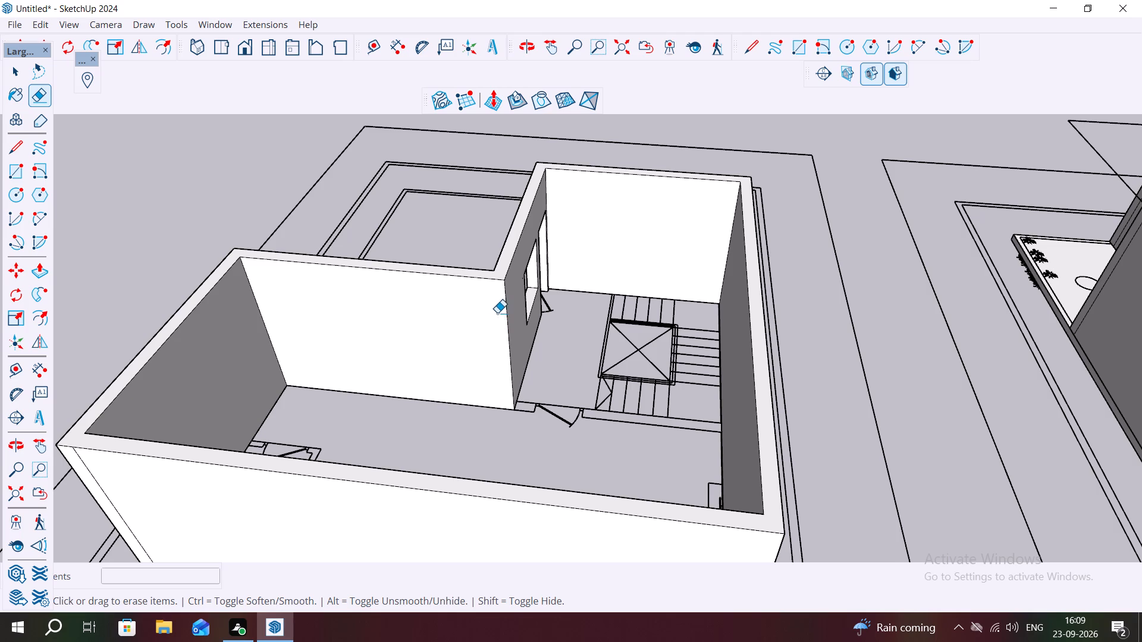
key("Escape")
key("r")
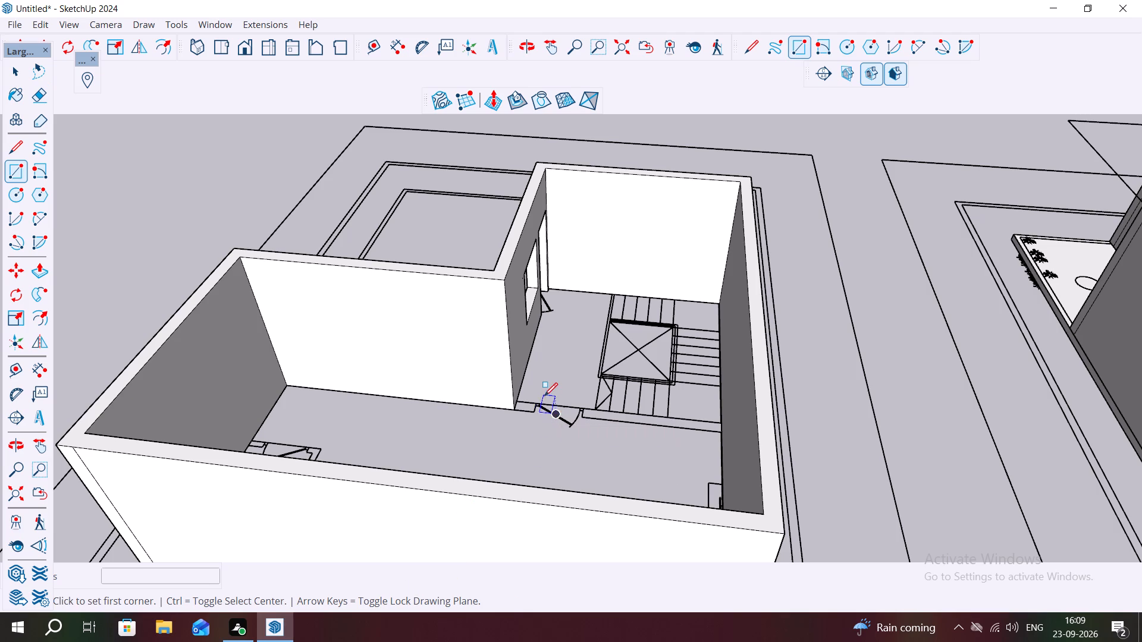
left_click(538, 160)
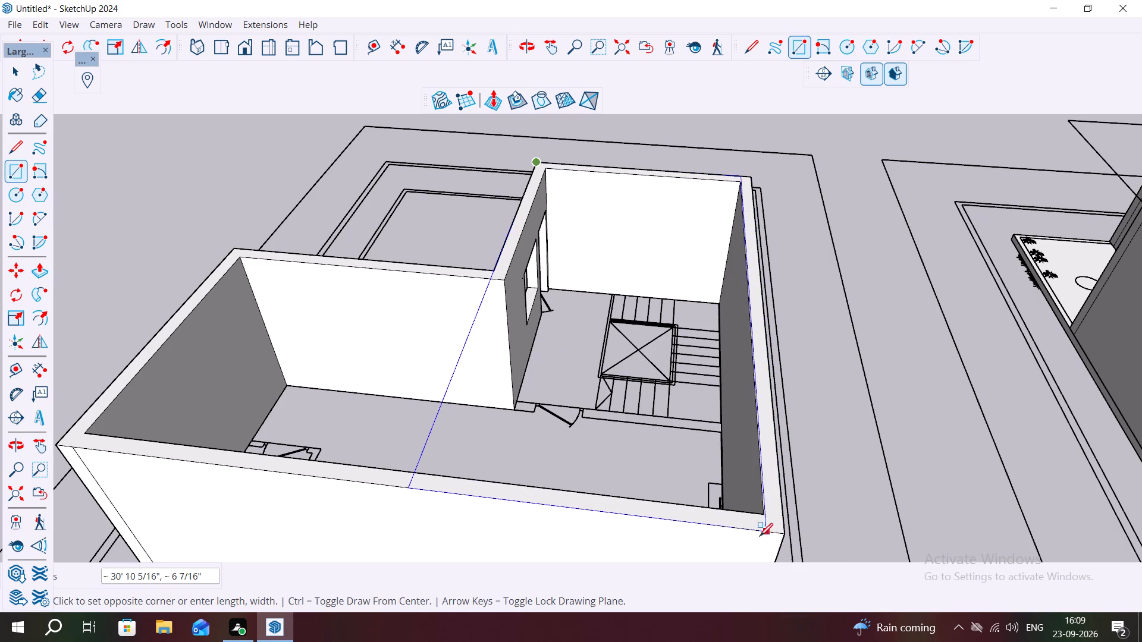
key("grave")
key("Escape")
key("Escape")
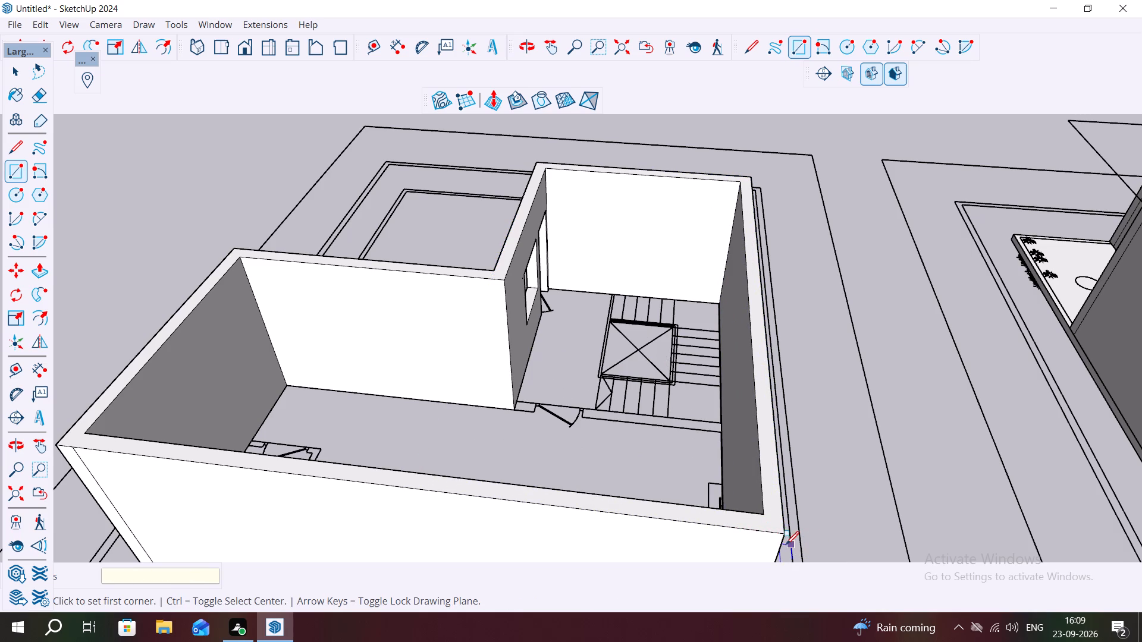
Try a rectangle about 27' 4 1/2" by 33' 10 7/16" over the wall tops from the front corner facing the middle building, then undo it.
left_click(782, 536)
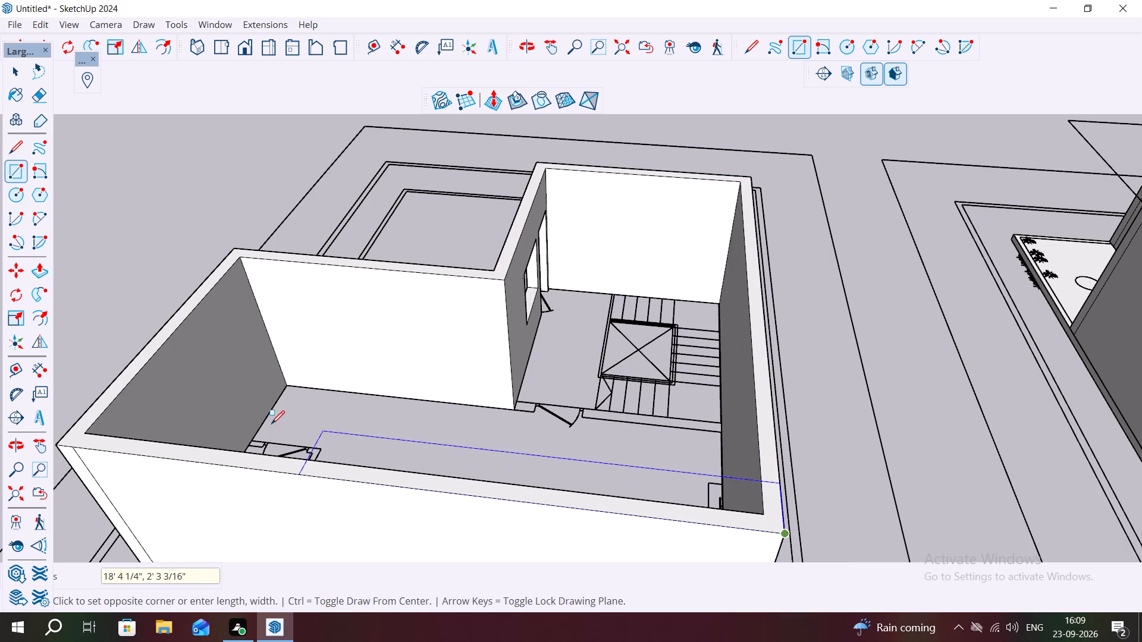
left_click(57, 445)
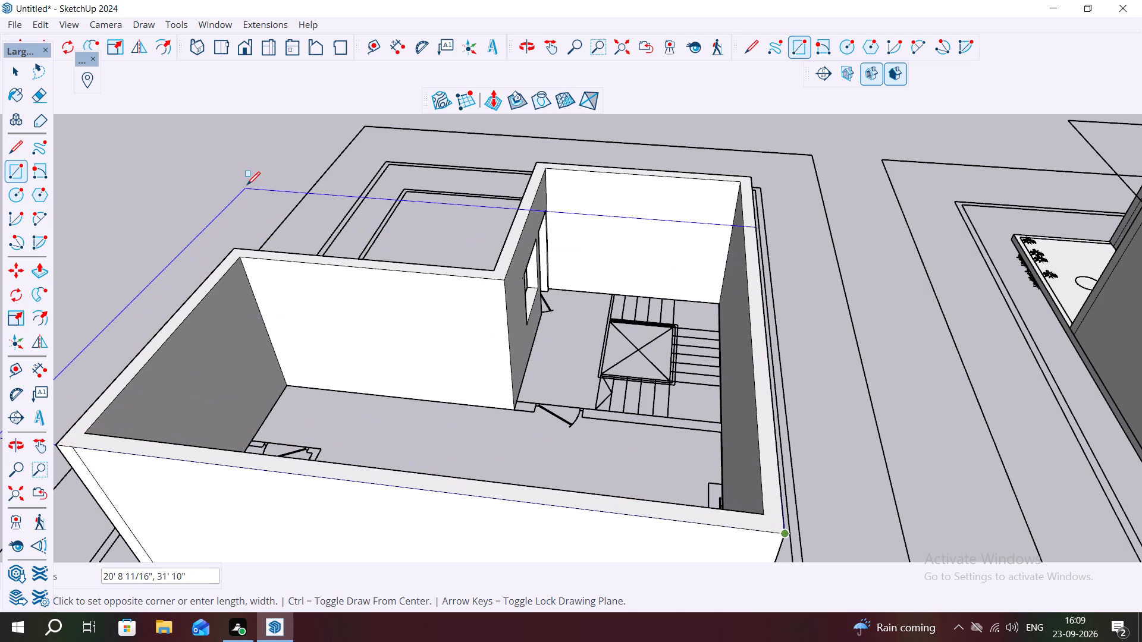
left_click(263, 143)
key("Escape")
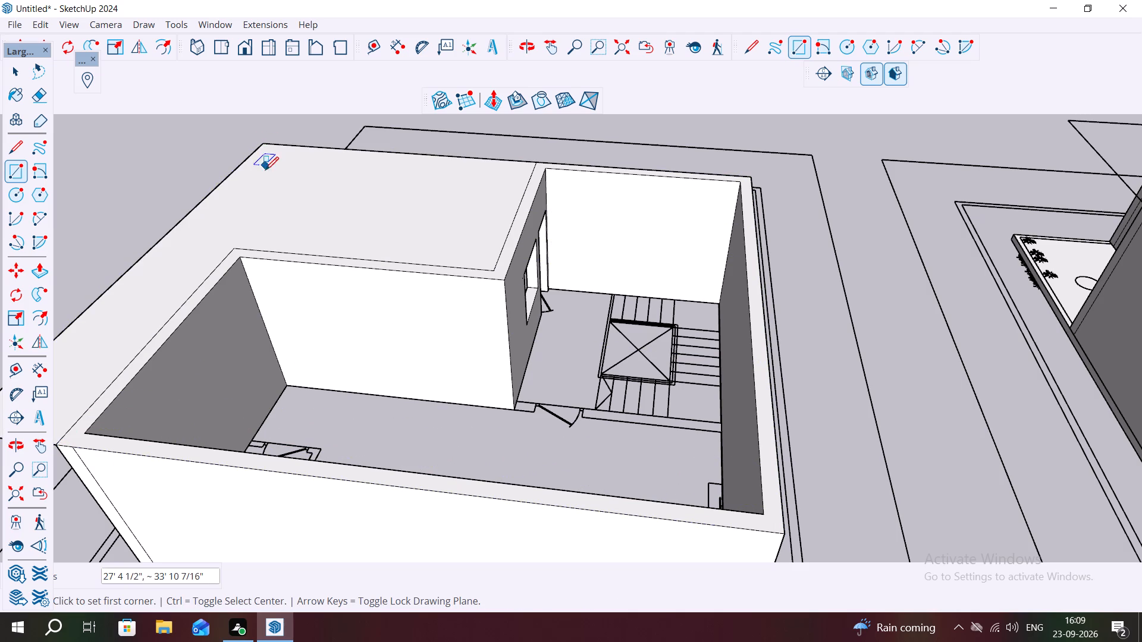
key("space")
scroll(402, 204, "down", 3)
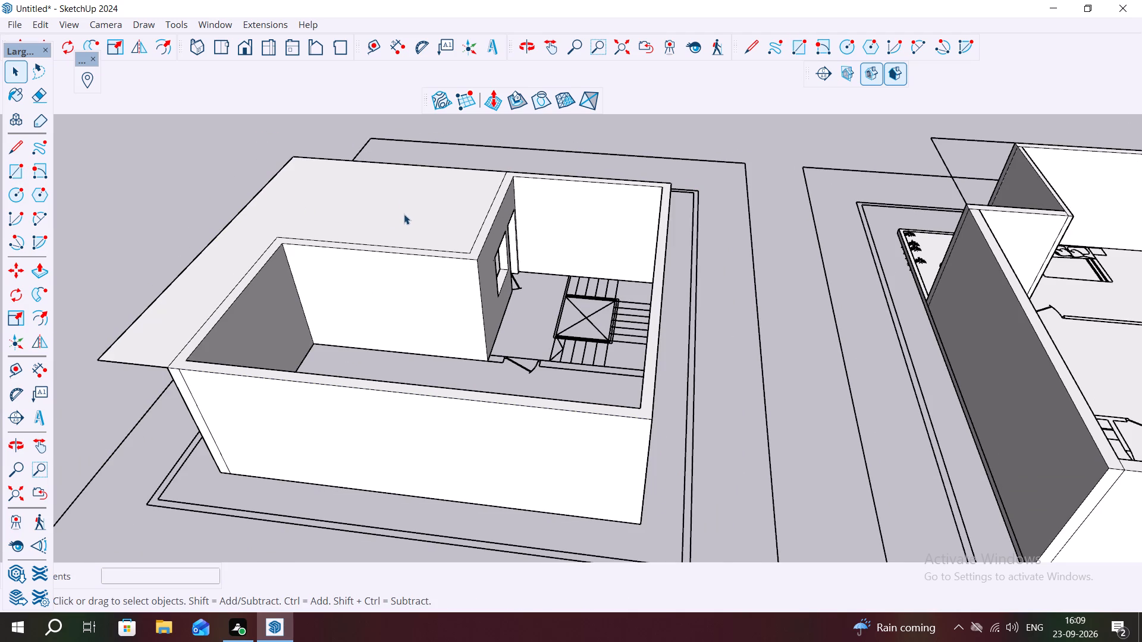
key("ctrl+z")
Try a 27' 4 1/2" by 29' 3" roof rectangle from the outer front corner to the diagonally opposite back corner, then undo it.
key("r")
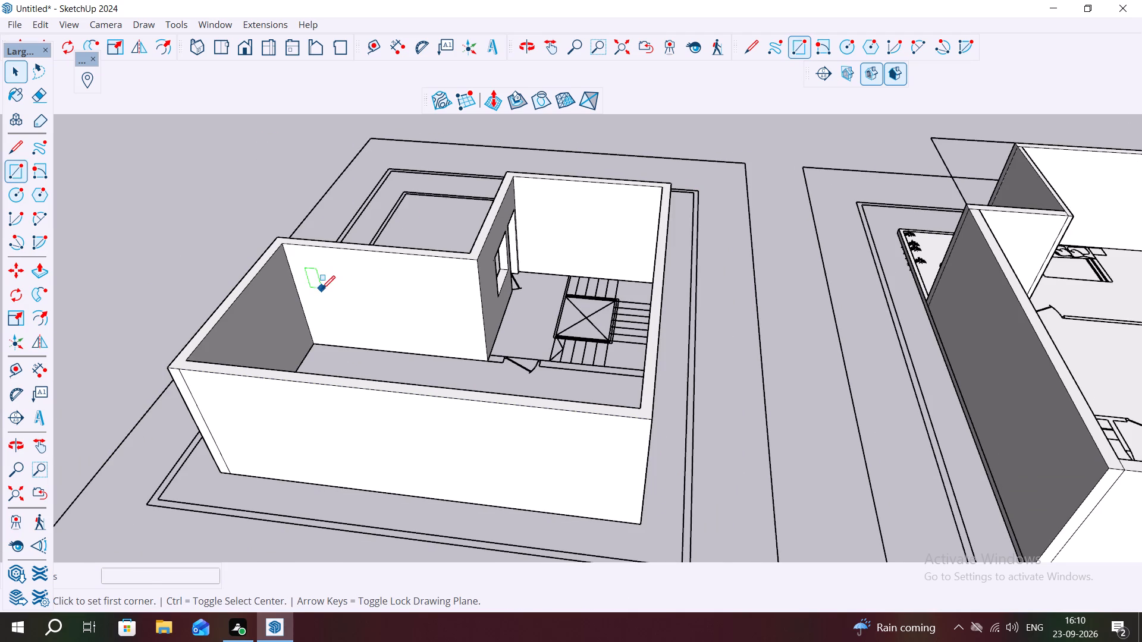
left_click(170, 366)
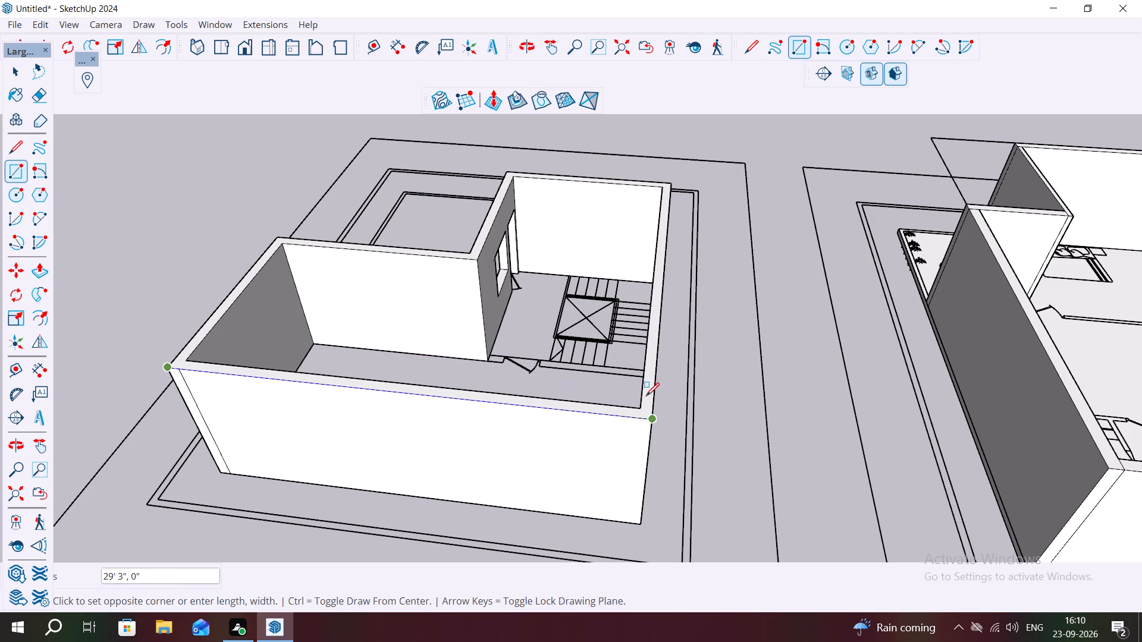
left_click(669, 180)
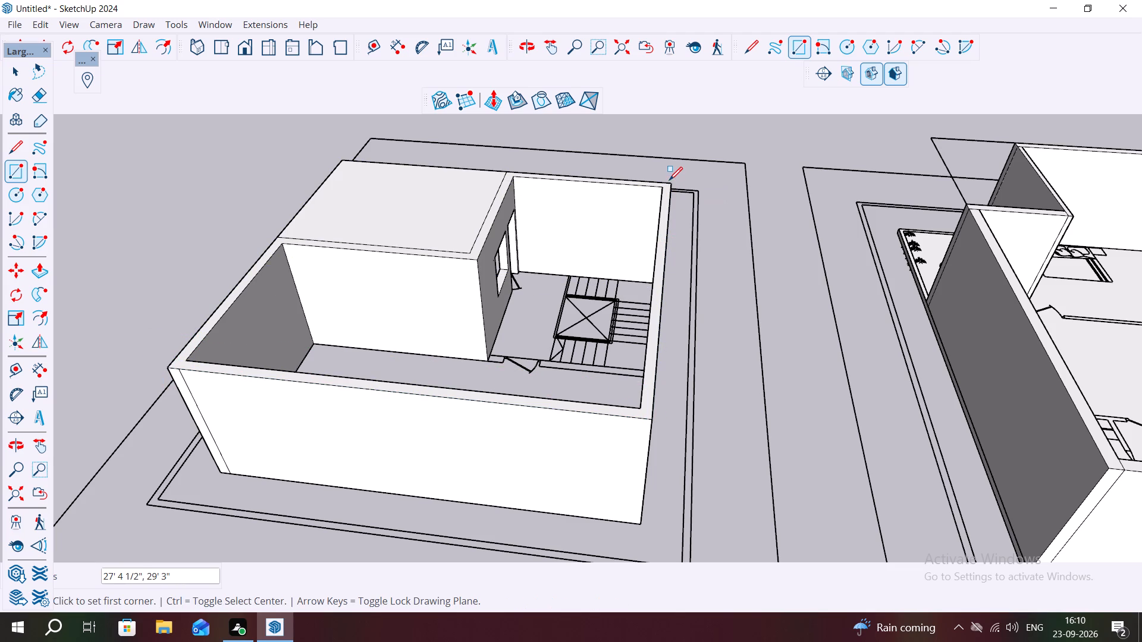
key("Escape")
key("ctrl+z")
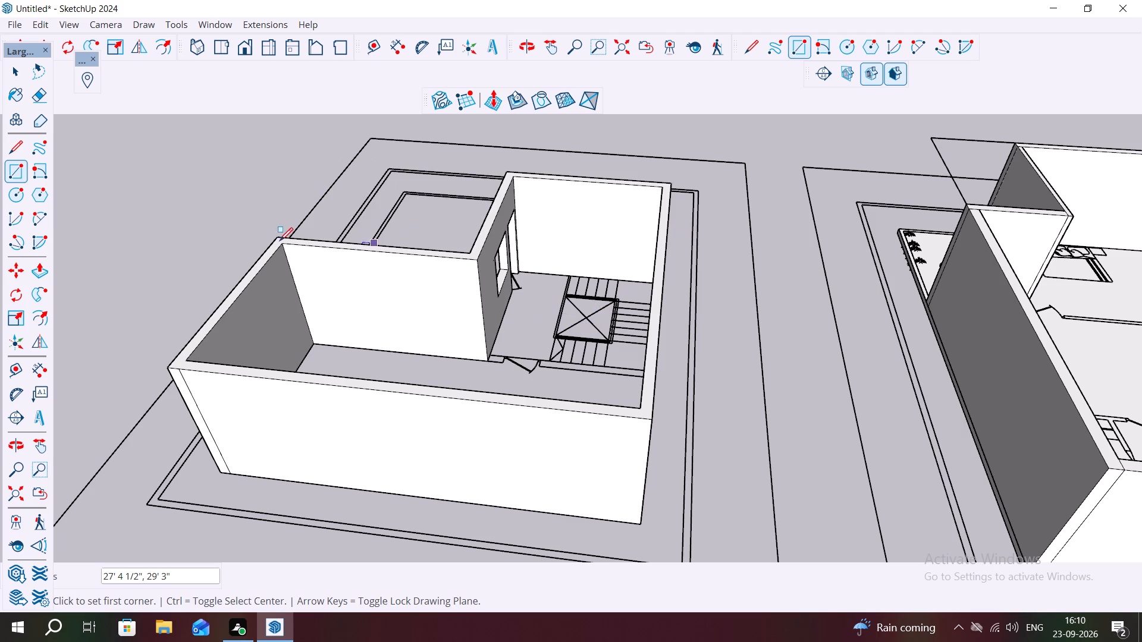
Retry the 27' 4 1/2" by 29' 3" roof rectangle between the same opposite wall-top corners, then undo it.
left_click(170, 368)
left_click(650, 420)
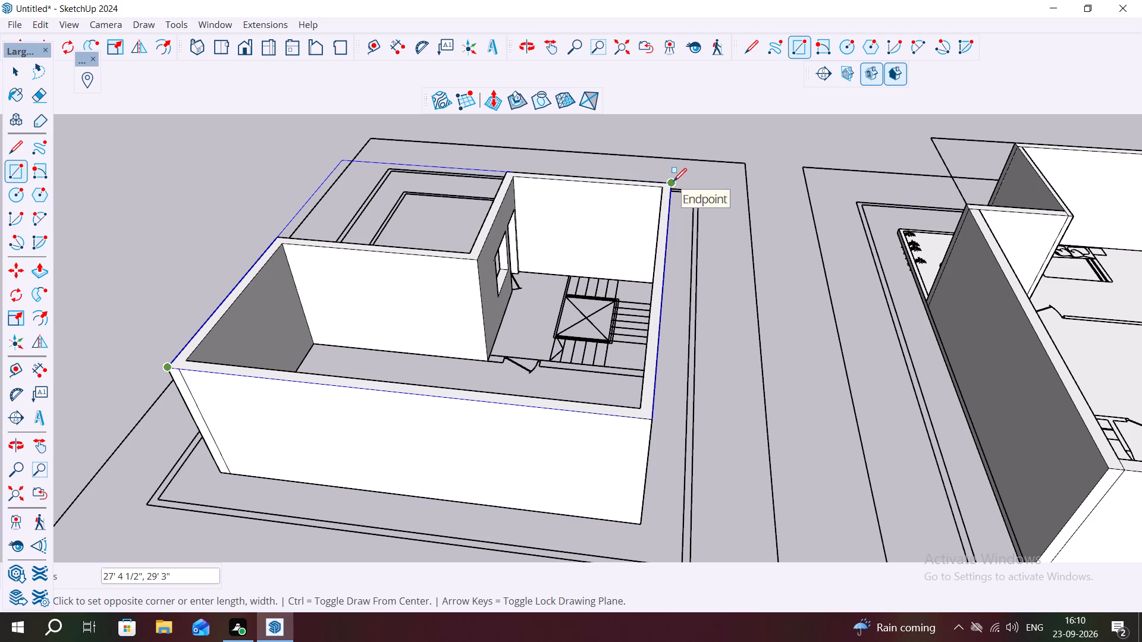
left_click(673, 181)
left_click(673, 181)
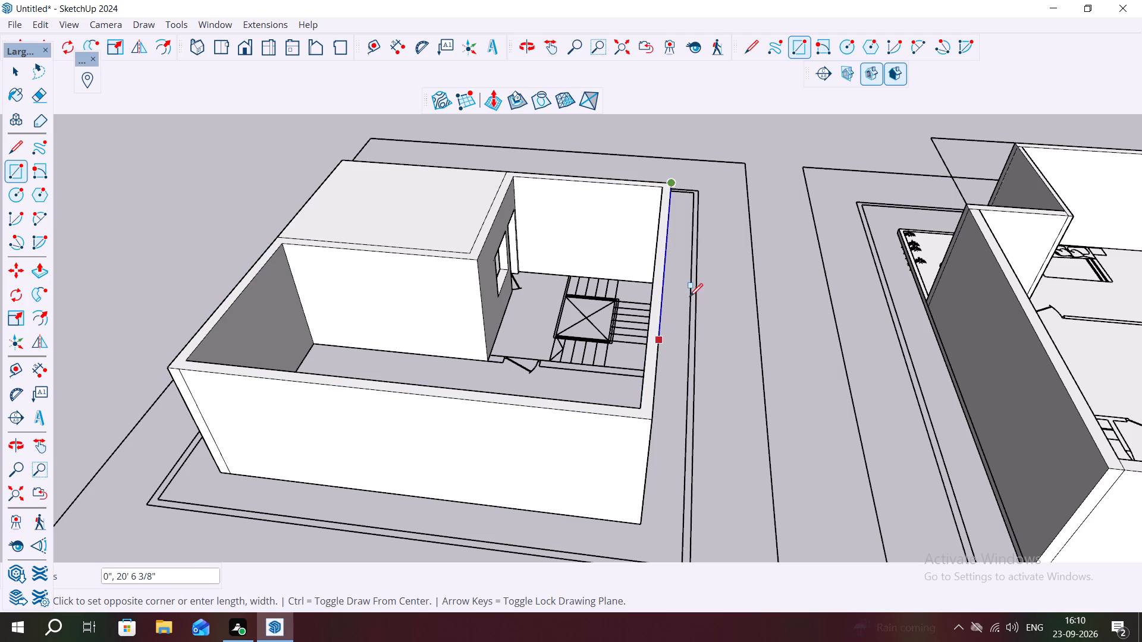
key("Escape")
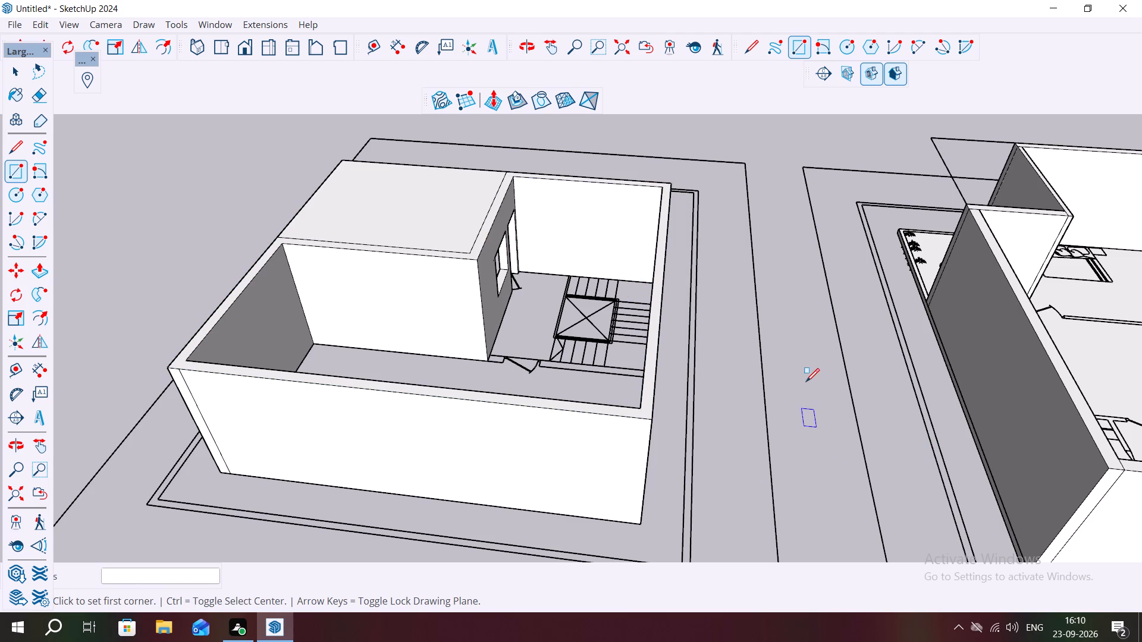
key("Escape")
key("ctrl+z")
Draw a 29' 3" by 27' 4 1/2" rectangle over the wall tops from the back corner by the stairs to the opposite front corner.
scroll(688, 310, "down", 4)
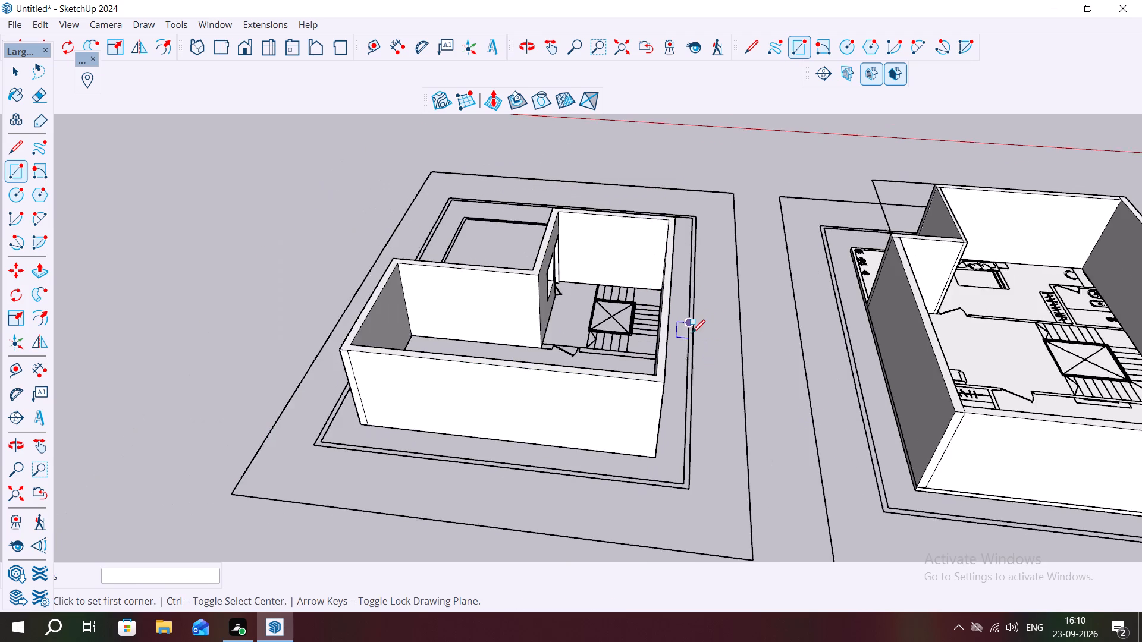
scroll(692, 333, "down", 2)
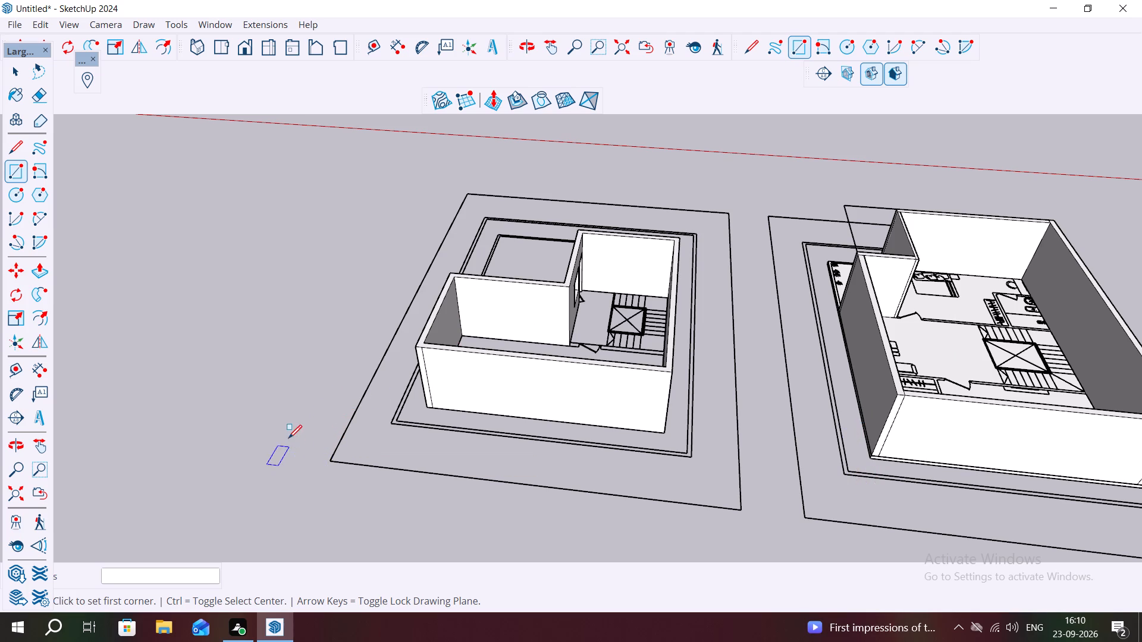
scroll(650, 234, "up", 11)
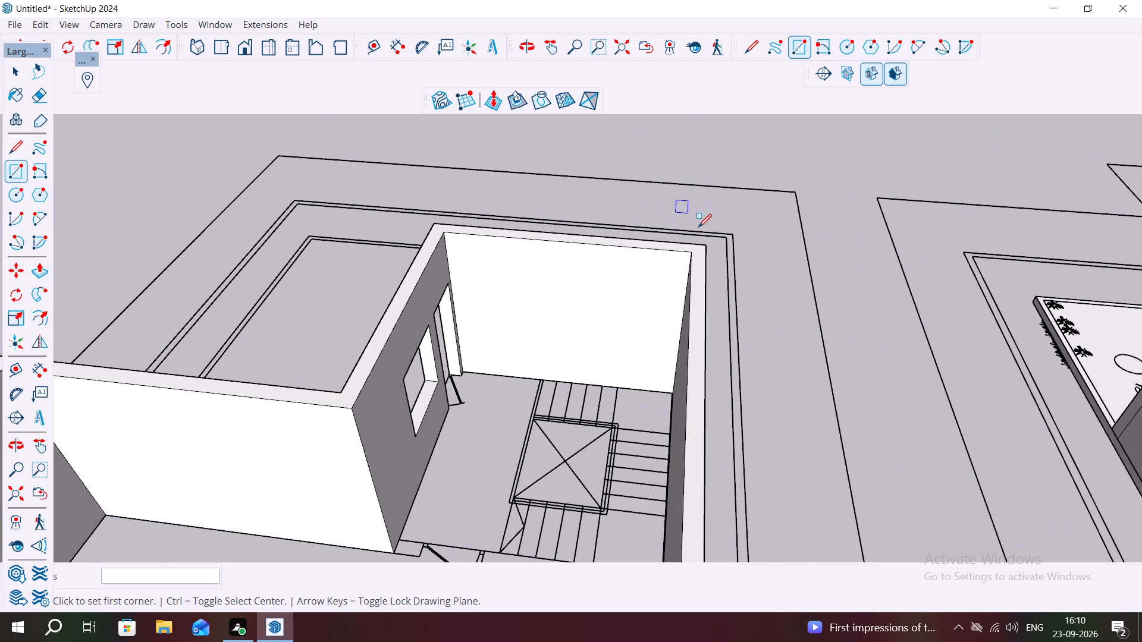
left_click(706, 246)
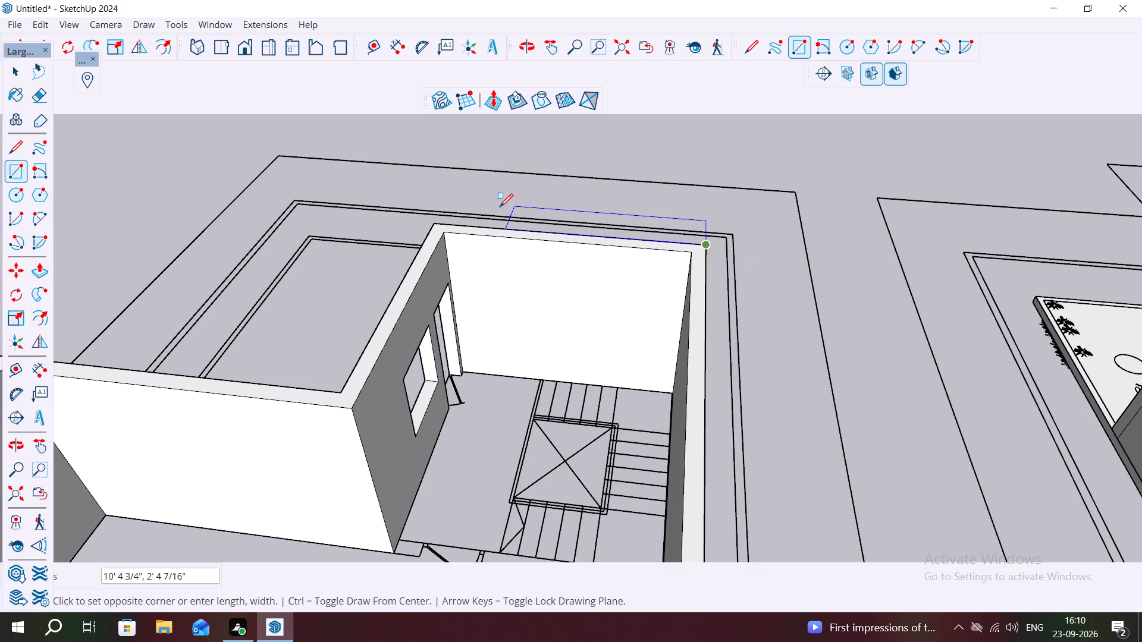
scroll(641, 215, "down", 9)
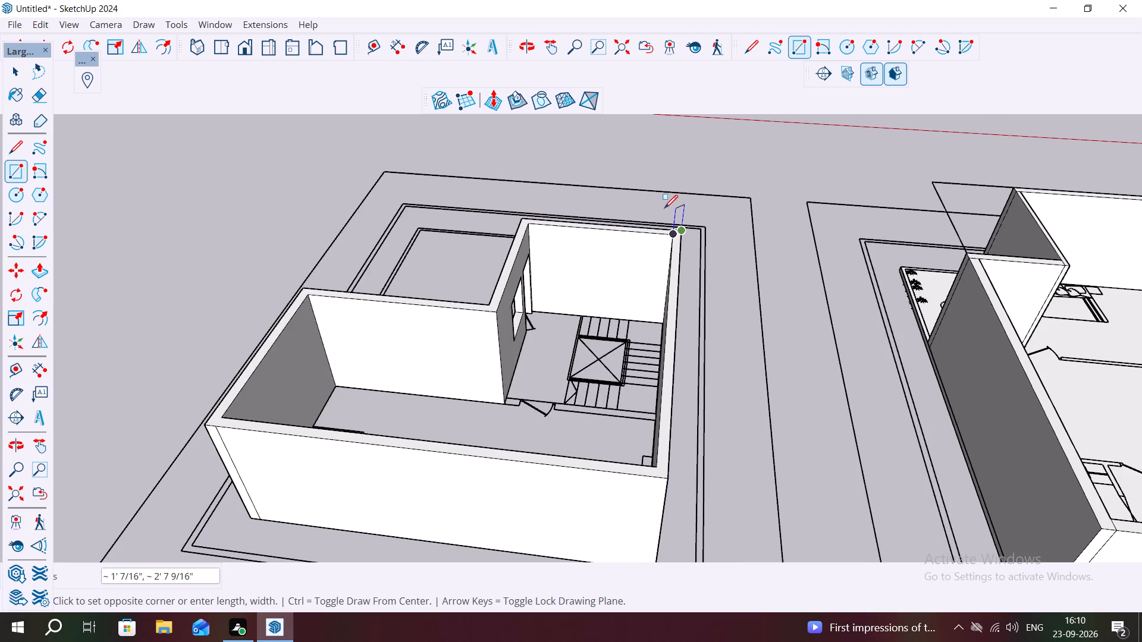
scroll(664, 208, "down", 1)
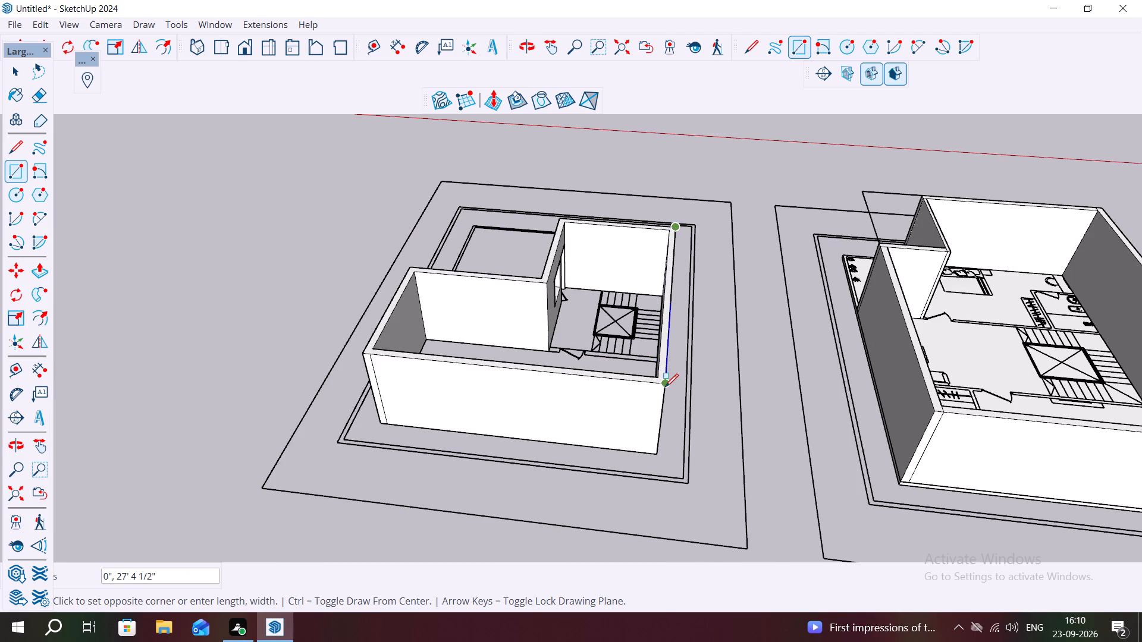
left_click(665, 387)
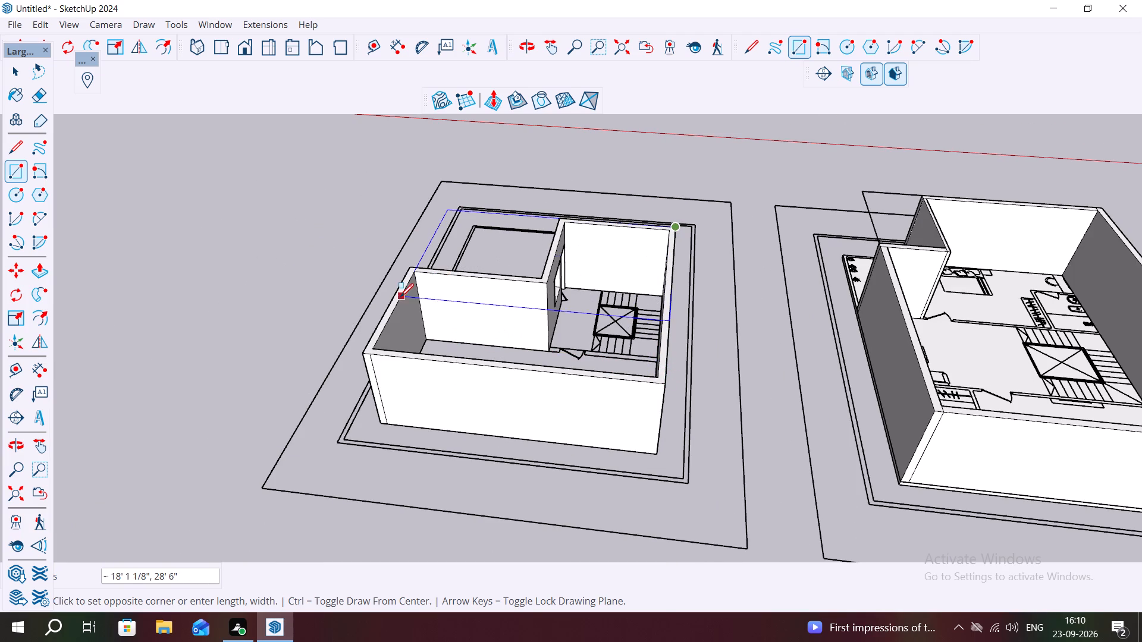
left_click(362, 351)
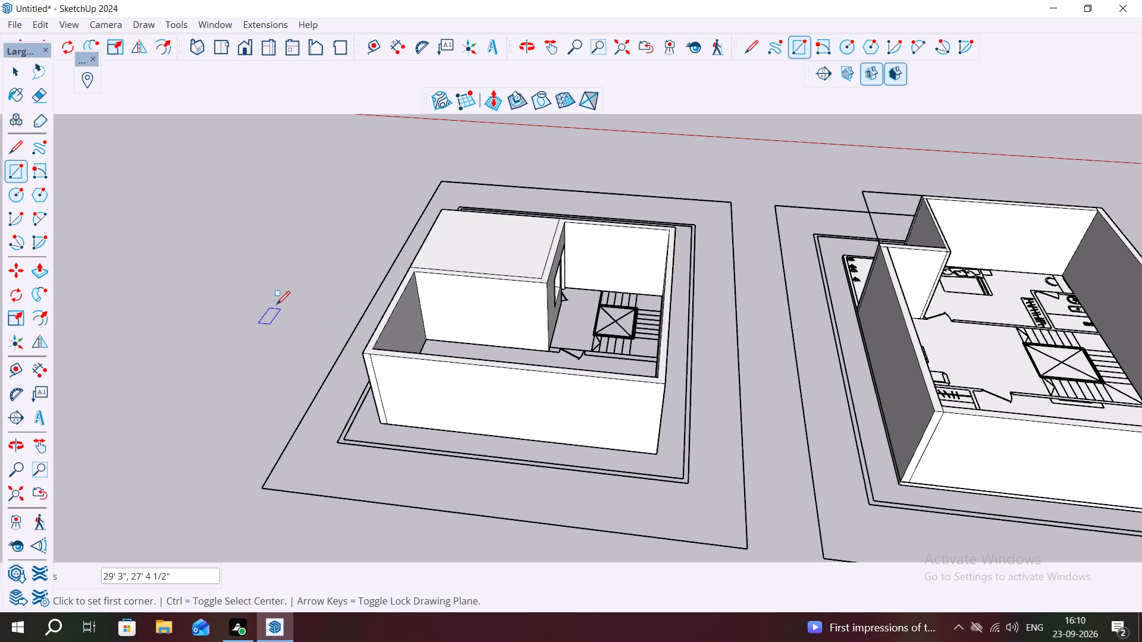
Draw a rectangle about 1' 8 7/16" by 7' 10 5/8" inward from the stair-side wall's outer top edge to fill the open roof area.
scroll(0, 328, "down", 3)
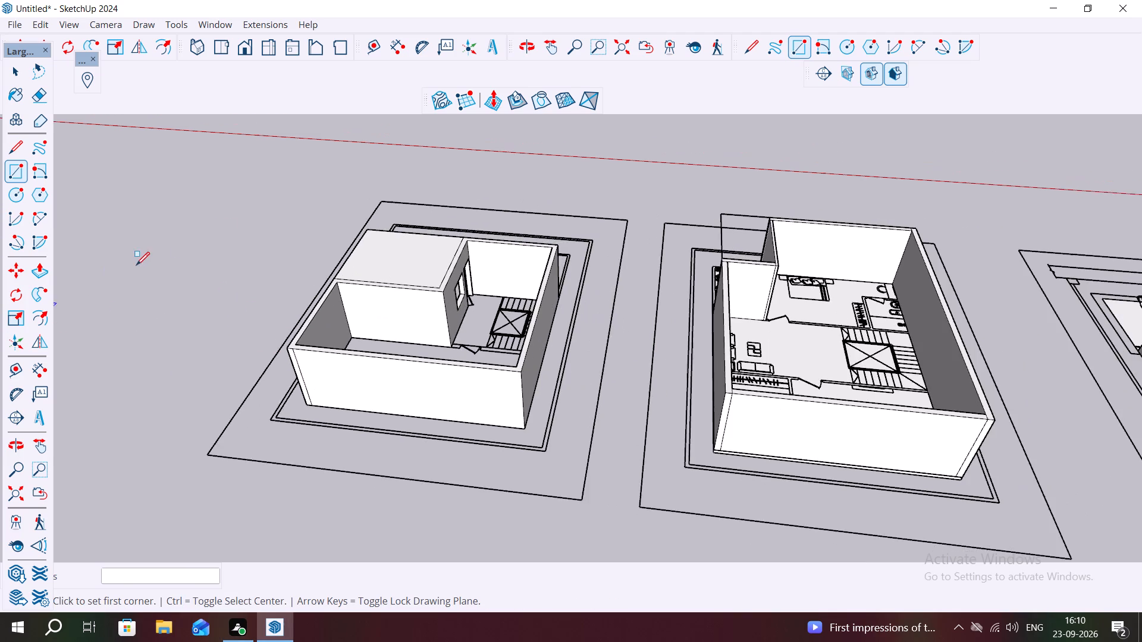
scroll(229, 234, "down", 1)
middle_click_drag(408, 205, 494, 503)
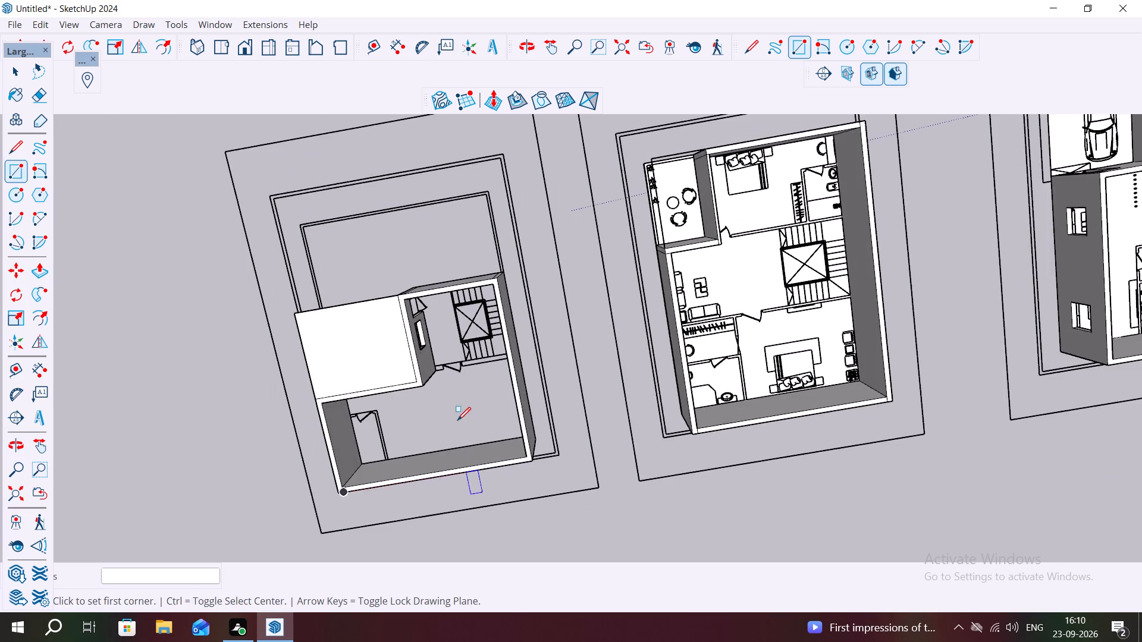
scroll(451, 403, "up", 5)
scroll(422, 320, "up", 4)
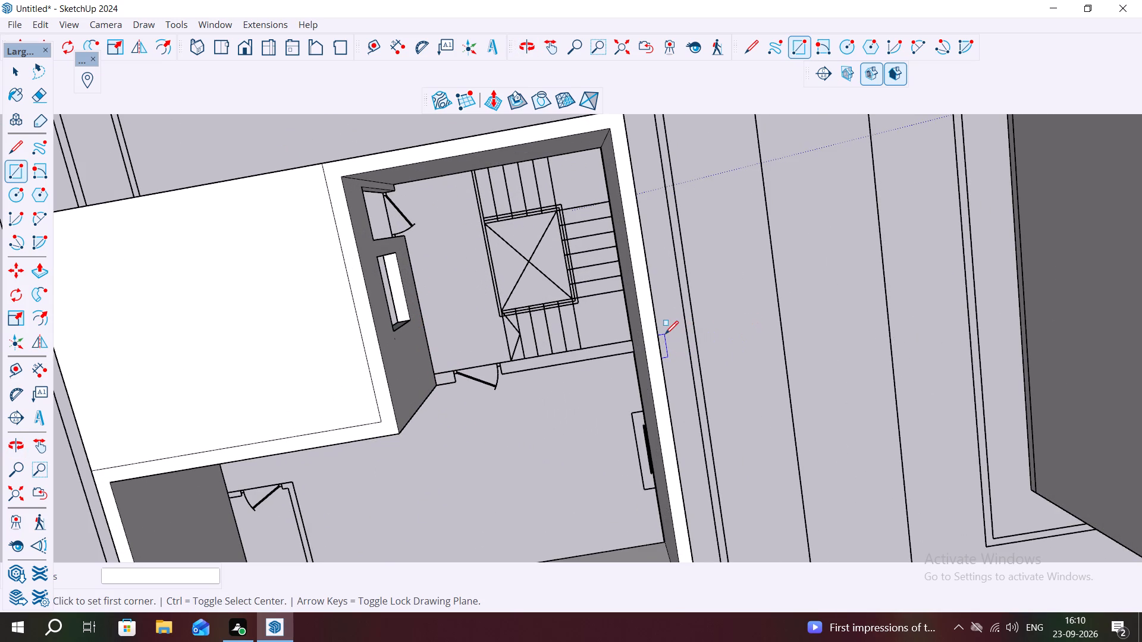
left_click(660, 335)
left_click(506, 396)
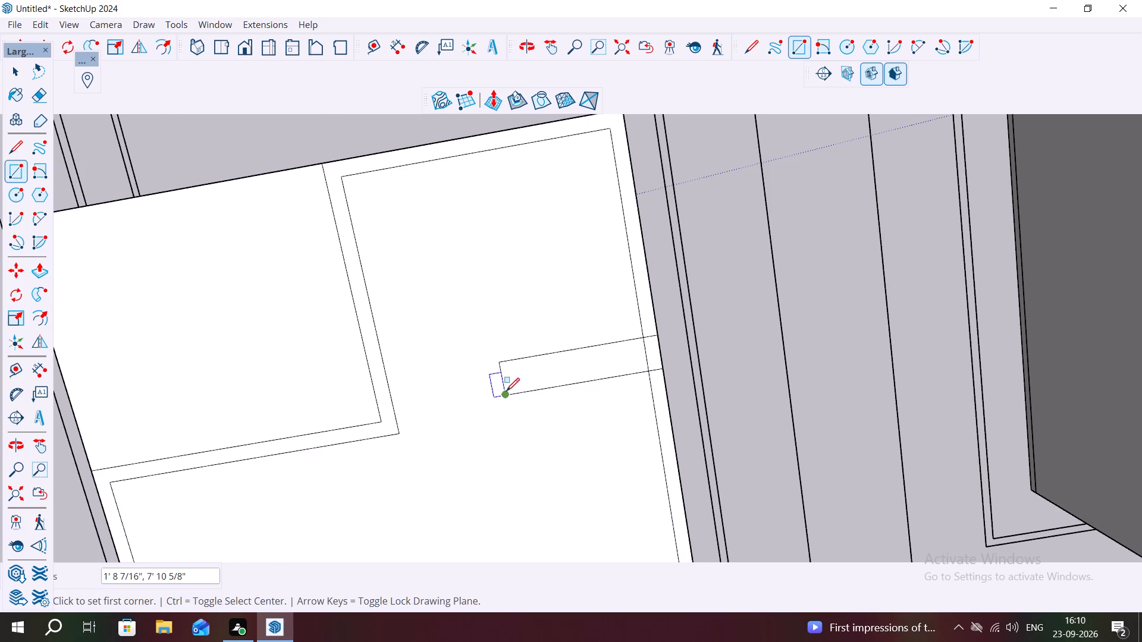
Erase the leftover small rectangle's edges on the roof and the two short line stubs across the adjoining wall top.
scroll(494, 351, "down", 5)
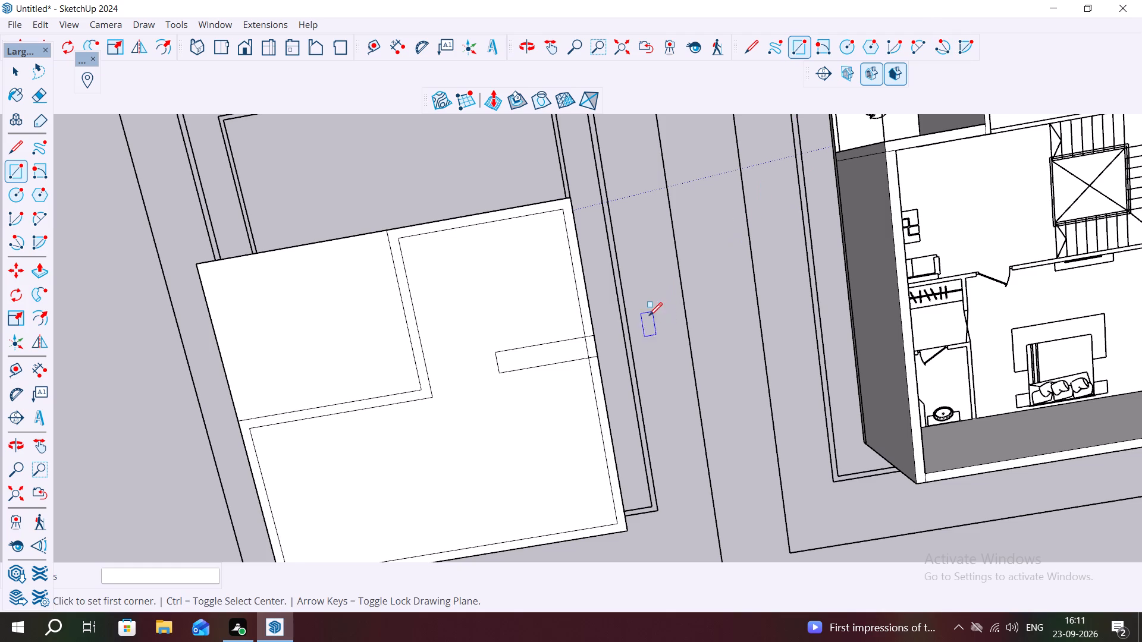
middle_click_drag(648, 316, 480, 191)
middle_click_drag(555, 314, 451, 84)
scroll(557, 282, "up", 3)
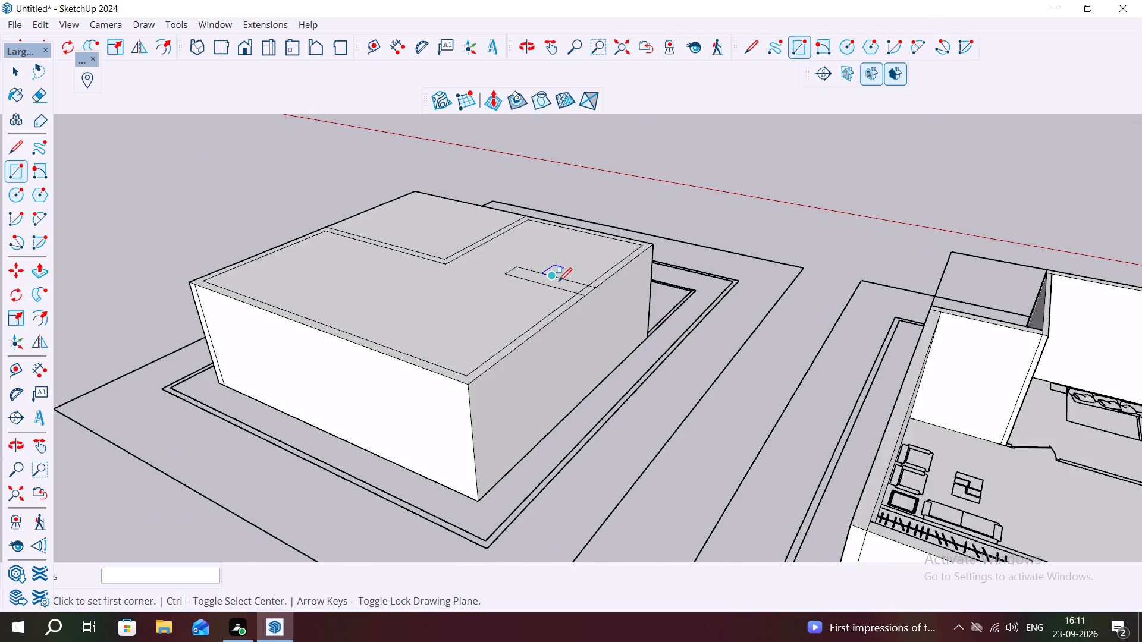
key("Escape")
key("space")
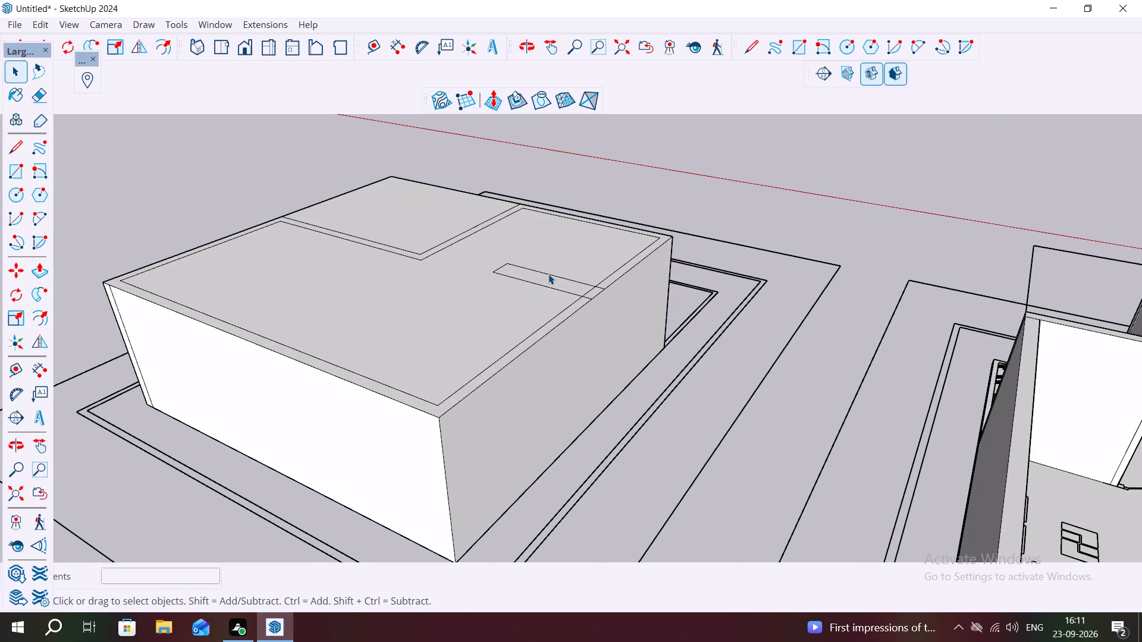
key("e")
middle_click_drag(523, 272, 551, 324)
scroll(551, 324, "up", 1)
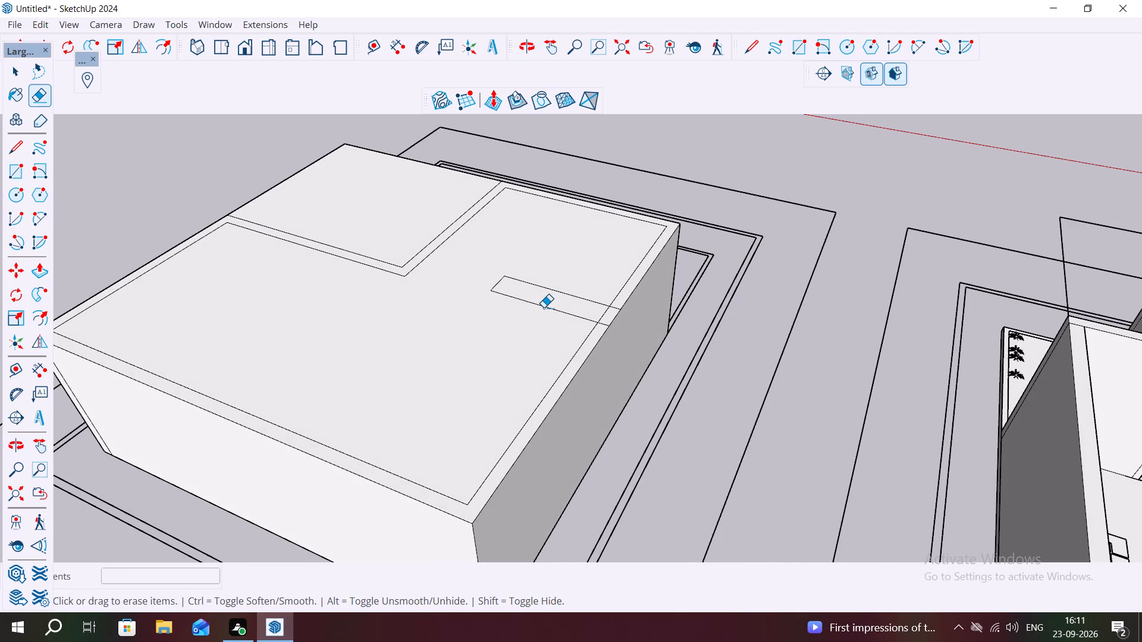
left_click(550, 308)
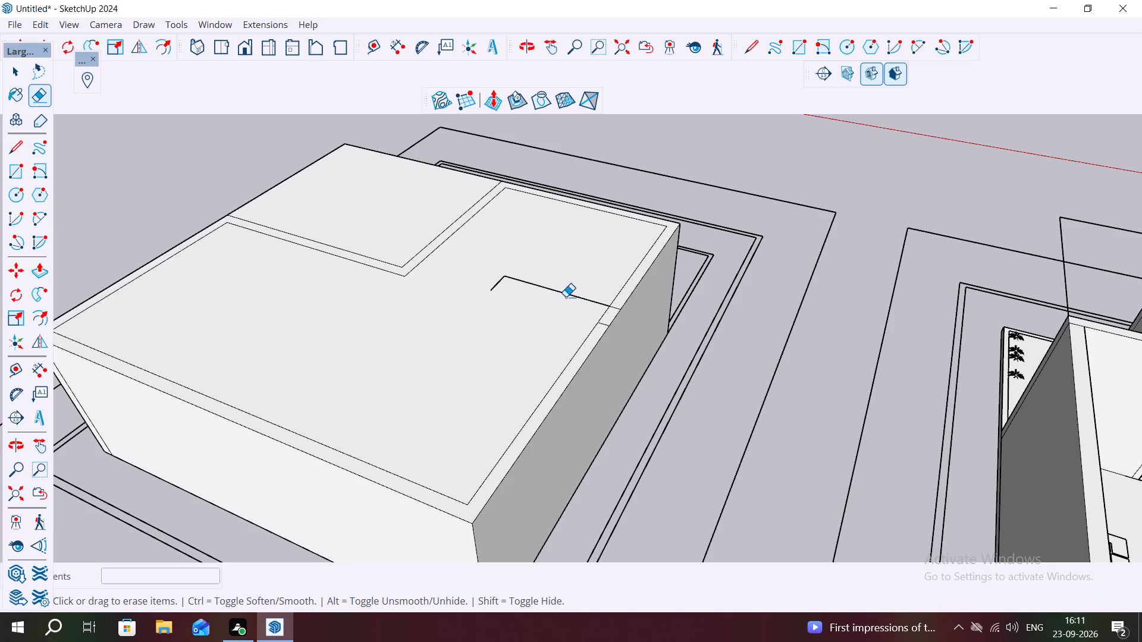
left_click(579, 295)
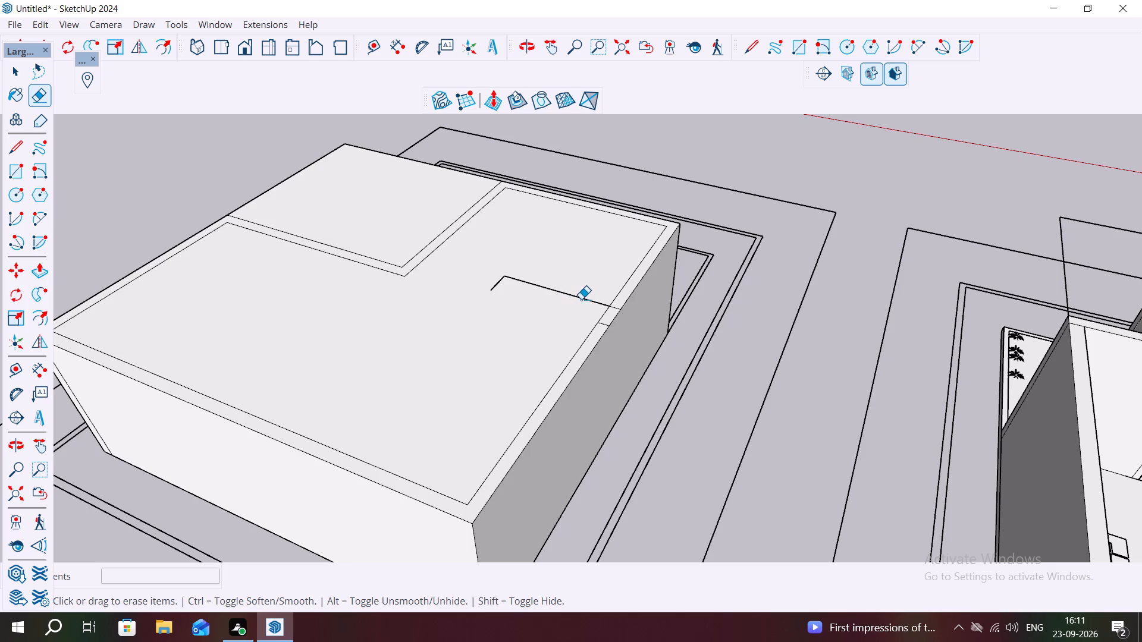
left_click(583, 299)
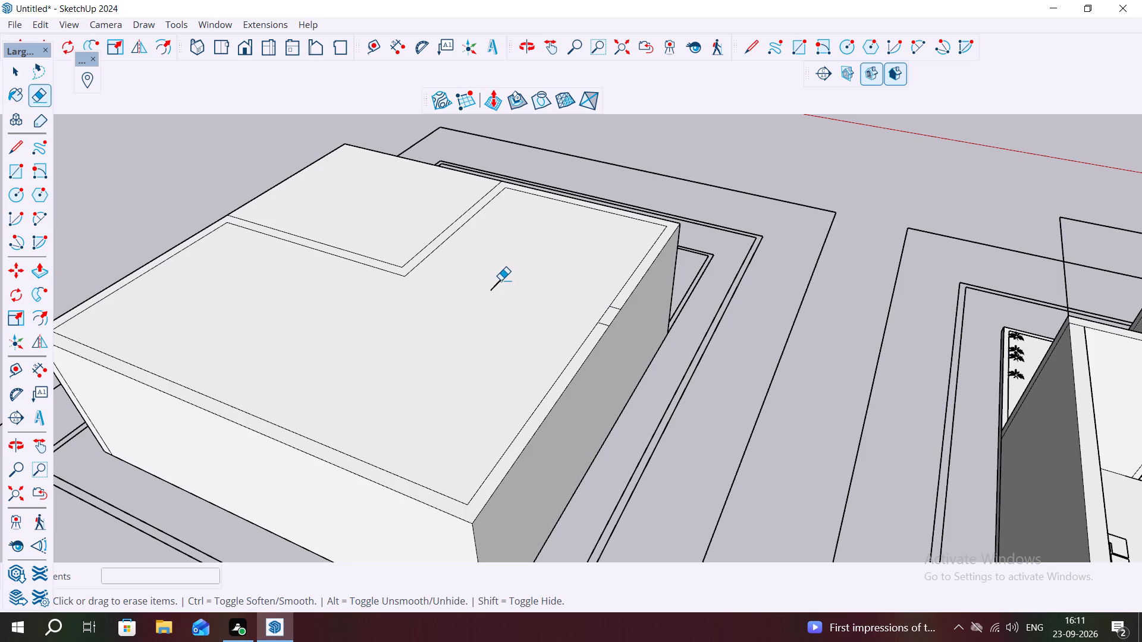
left_click(500, 280)
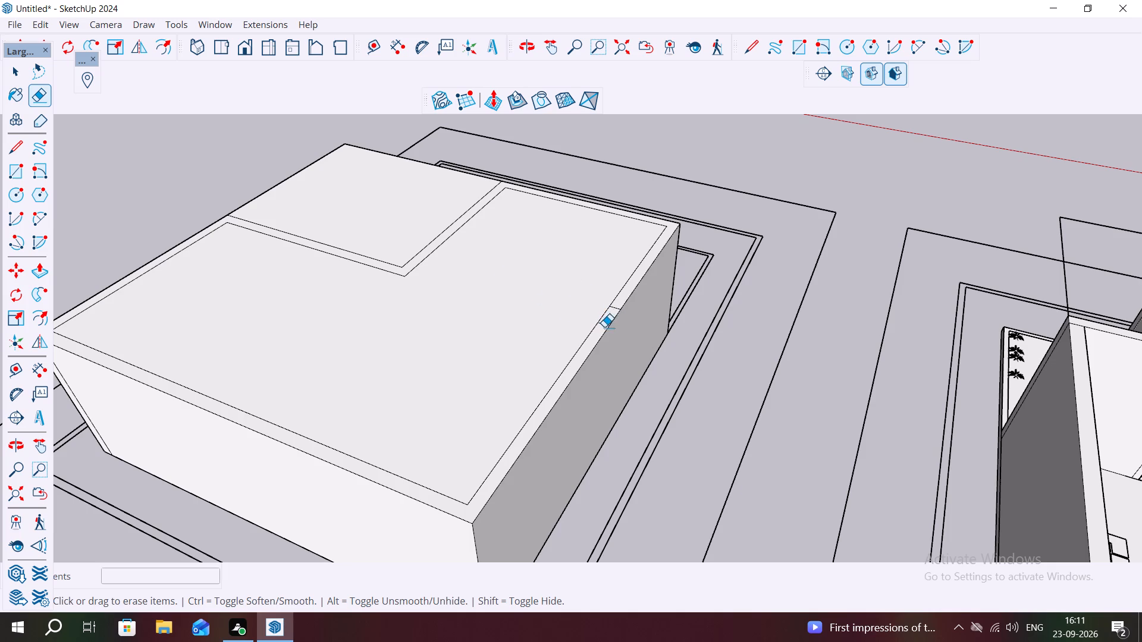
left_click(607, 324)
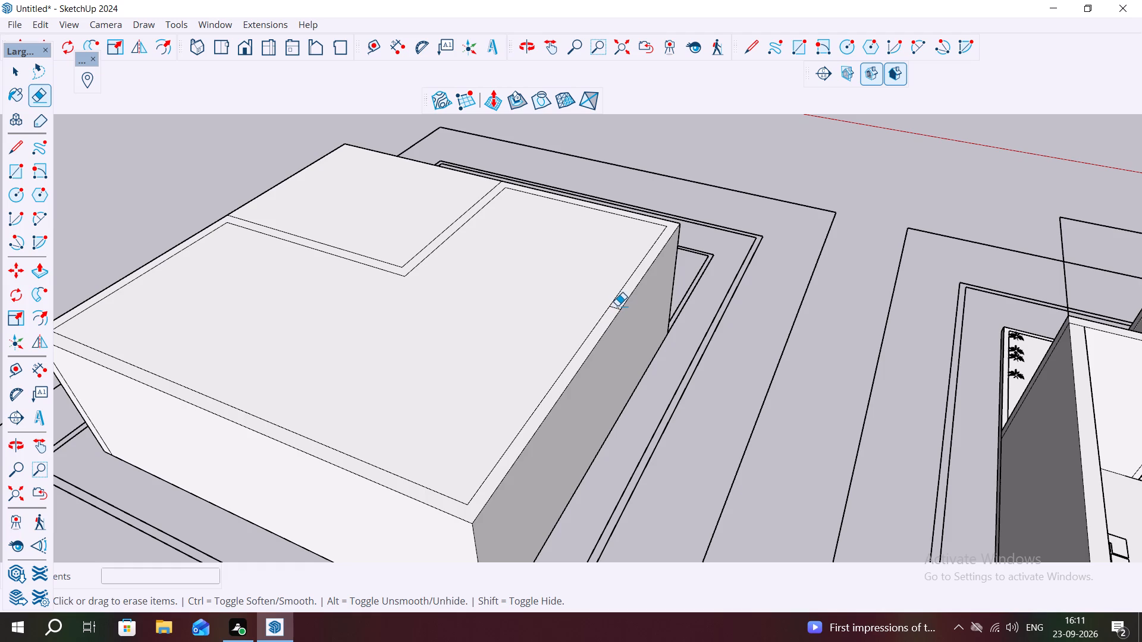
left_click(616, 306)
key("Escape")
key("space")
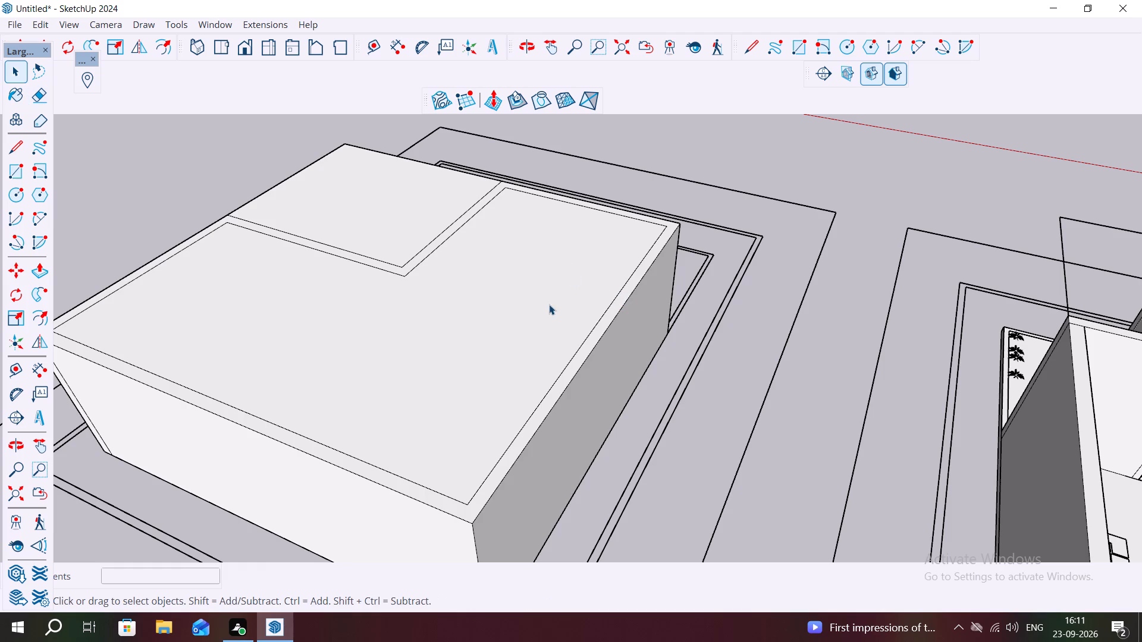
Examine how the roof faces connect to the walls by selecting them, including the overhang above the open porch corner.
left_click(552, 309)
double_click(552, 309)
scroll(556, 302, "down", 7)
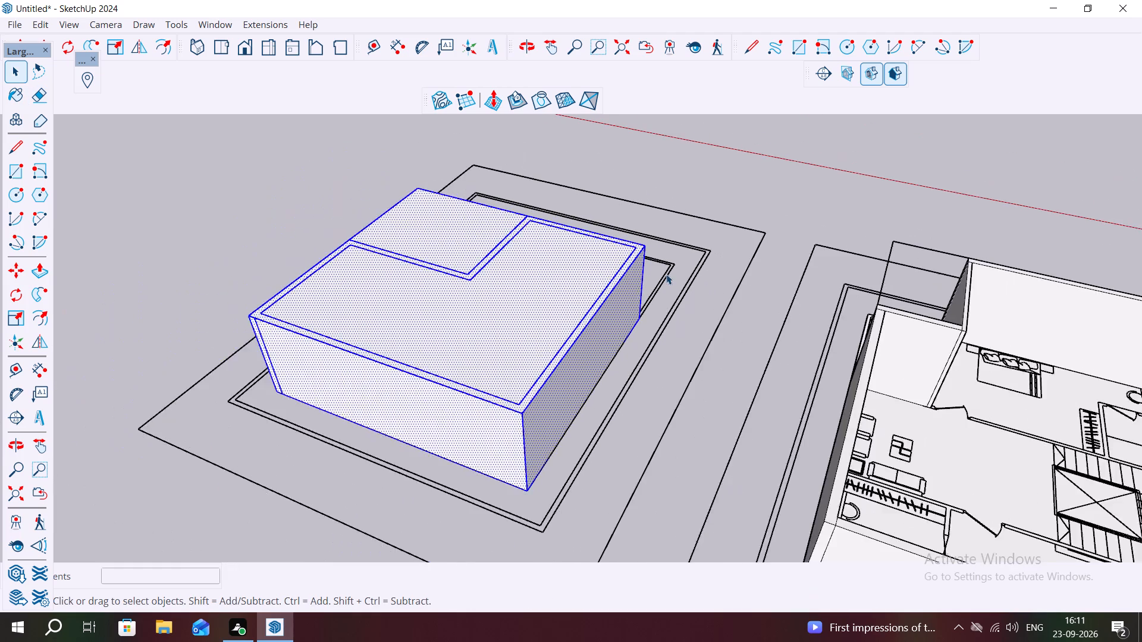
middle_click_drag(705, 287, 816, 218)
scroll(754, 281, "down", 3)
middle_click_drag(579, 361, 793, 323)
middle_click_drag(451, 347, 738, 382)
middle_click_drag(639, 314, 803, 422)
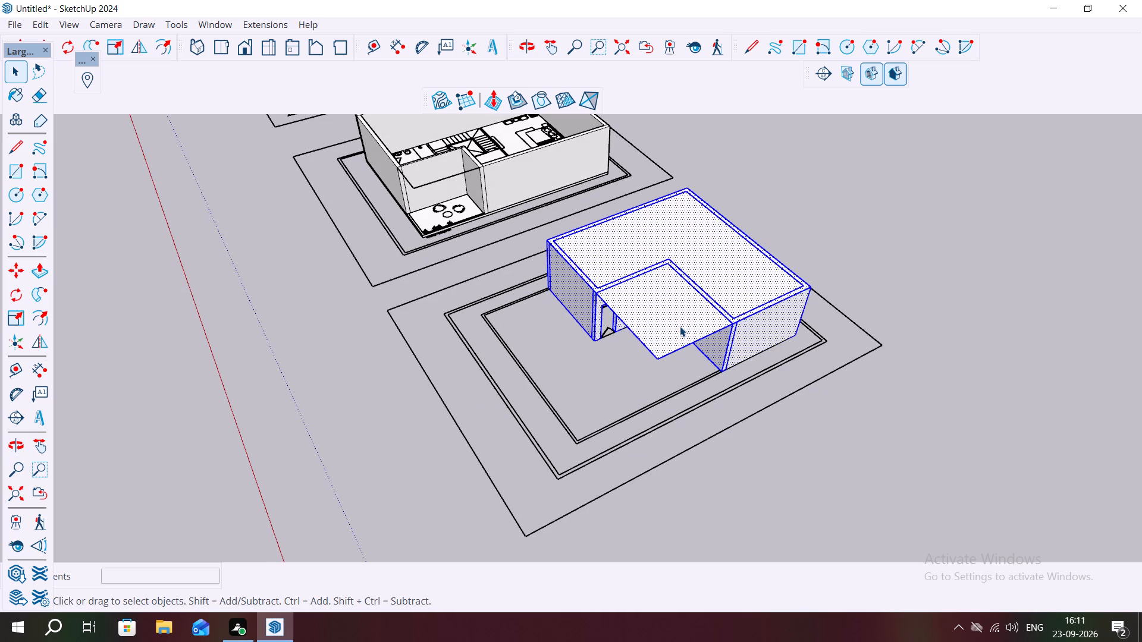
scroll(641, 306, "up", 2)
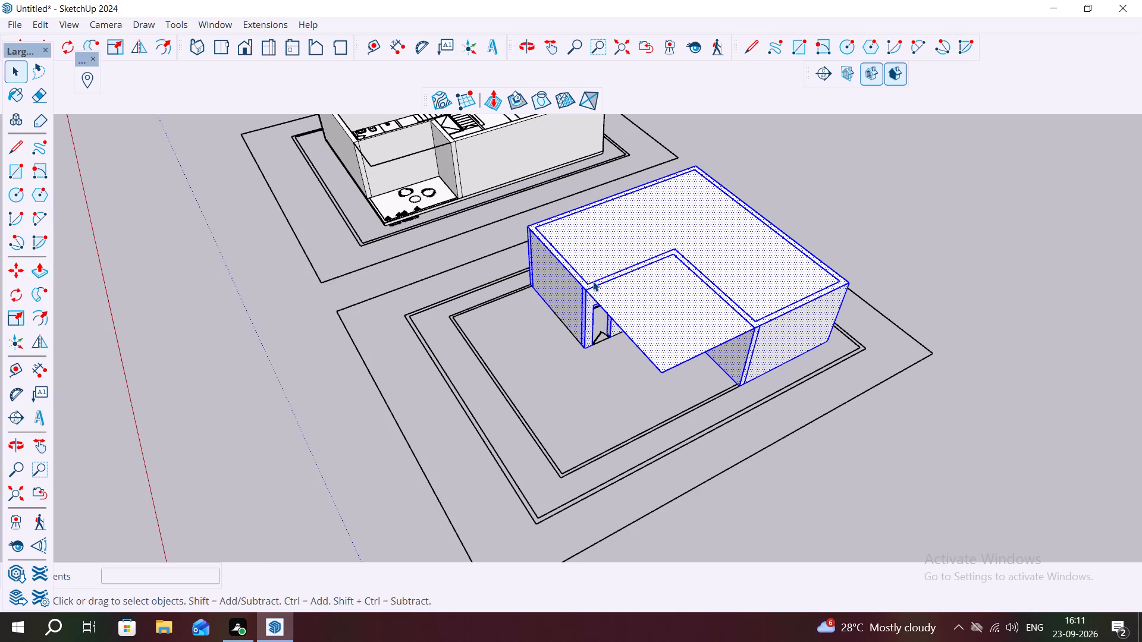
key("Escape")
key("space")
left_click(590, 376)
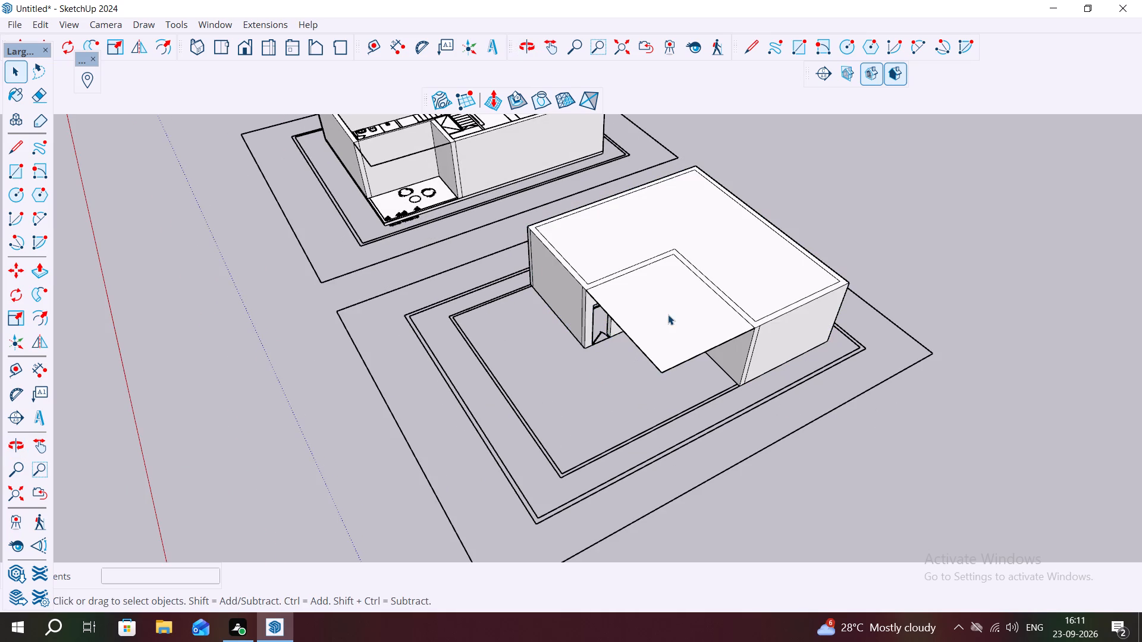
triple_click(670, 314)
key("Escape")
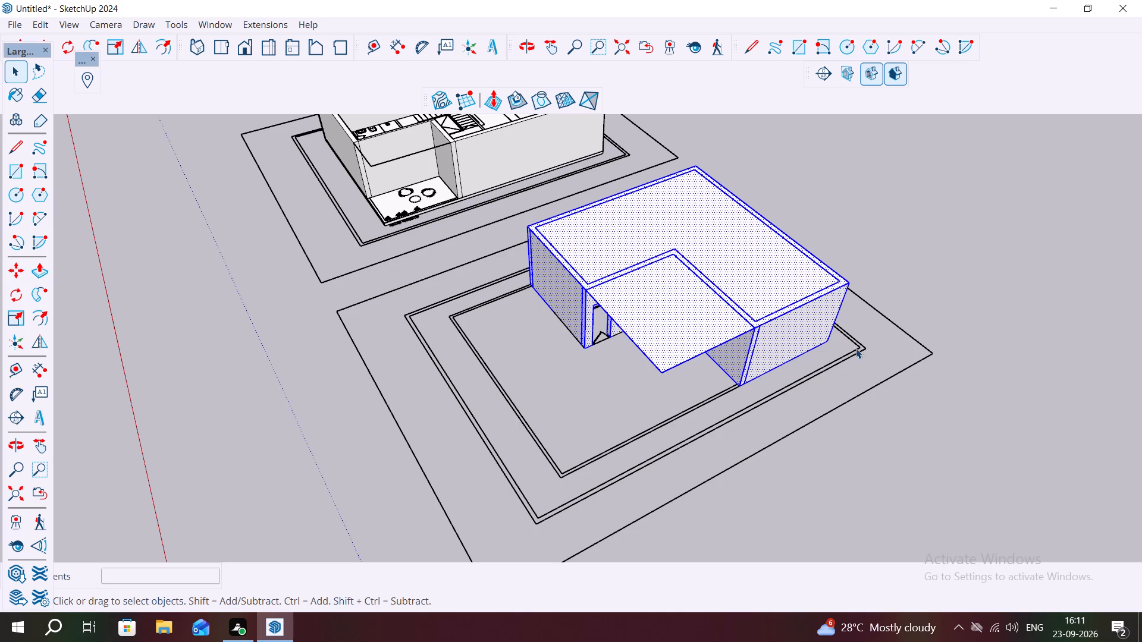
left_click(836, 367)
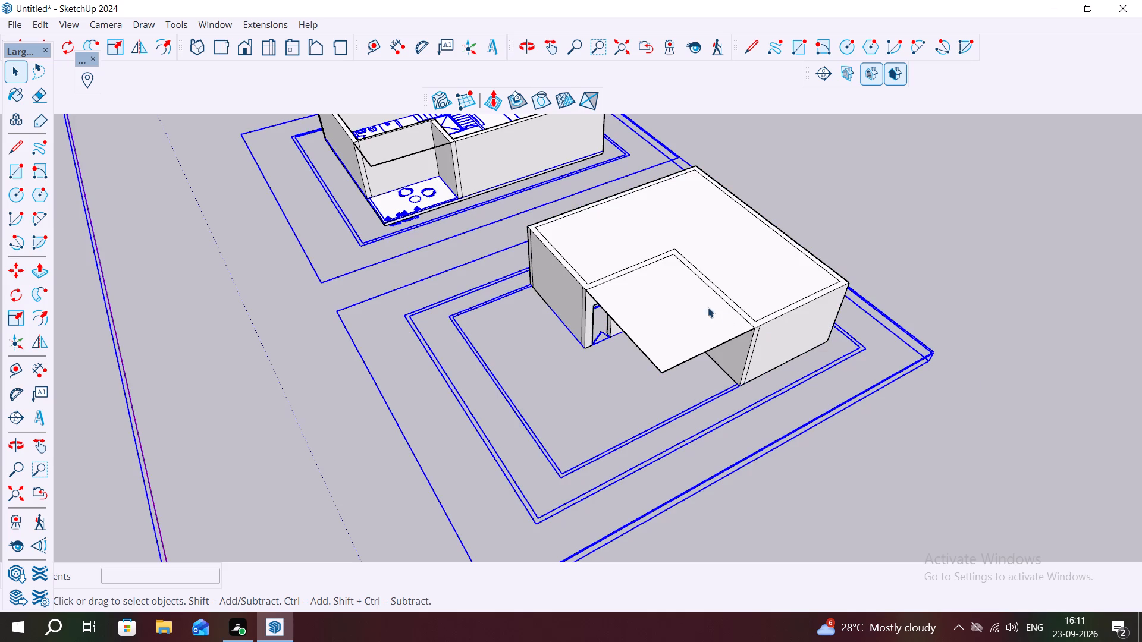
left_click(728, 287)
left_click(711, 322)
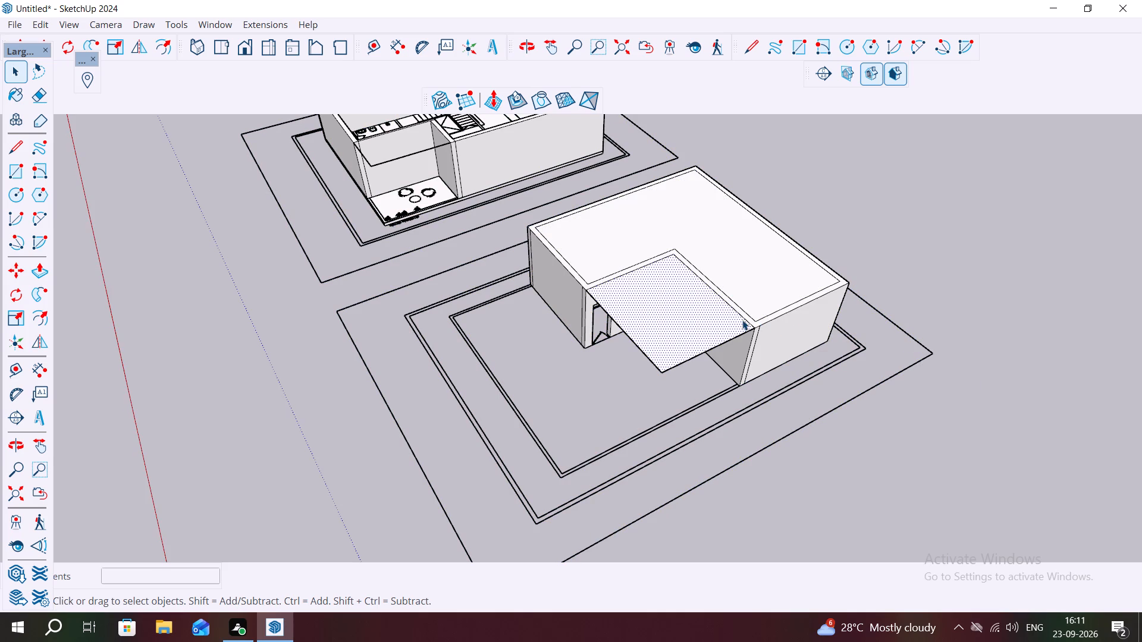
key("Escape")
key("Escape")
Erase the L-shaped double seam lines on the roof that separate the porch corner from the main area.
key("e")
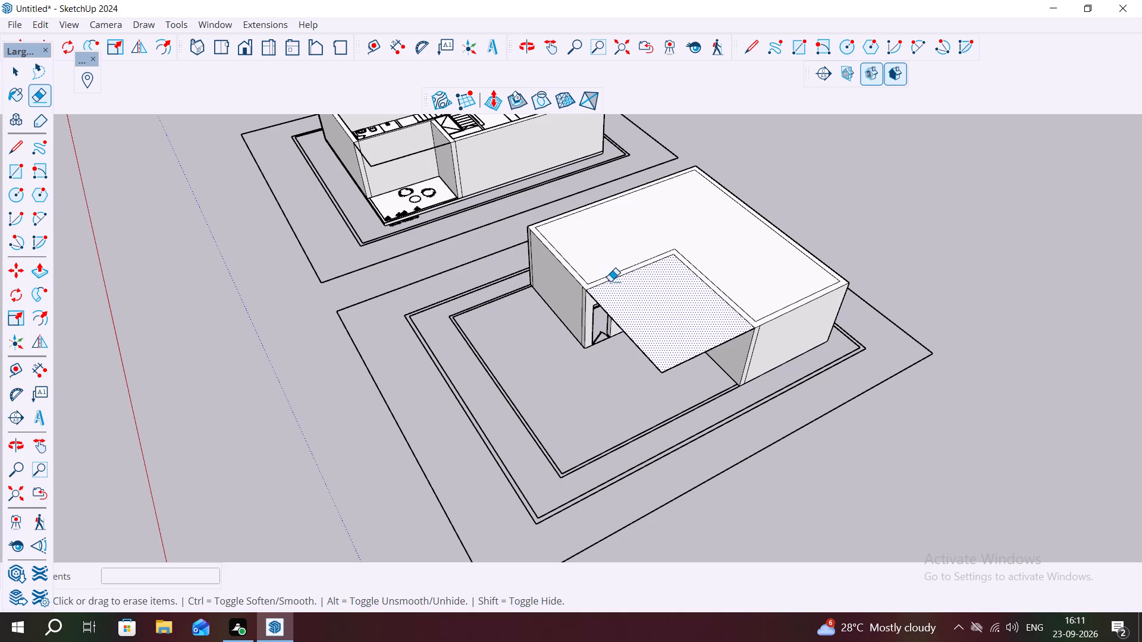
left_click(621, 269)
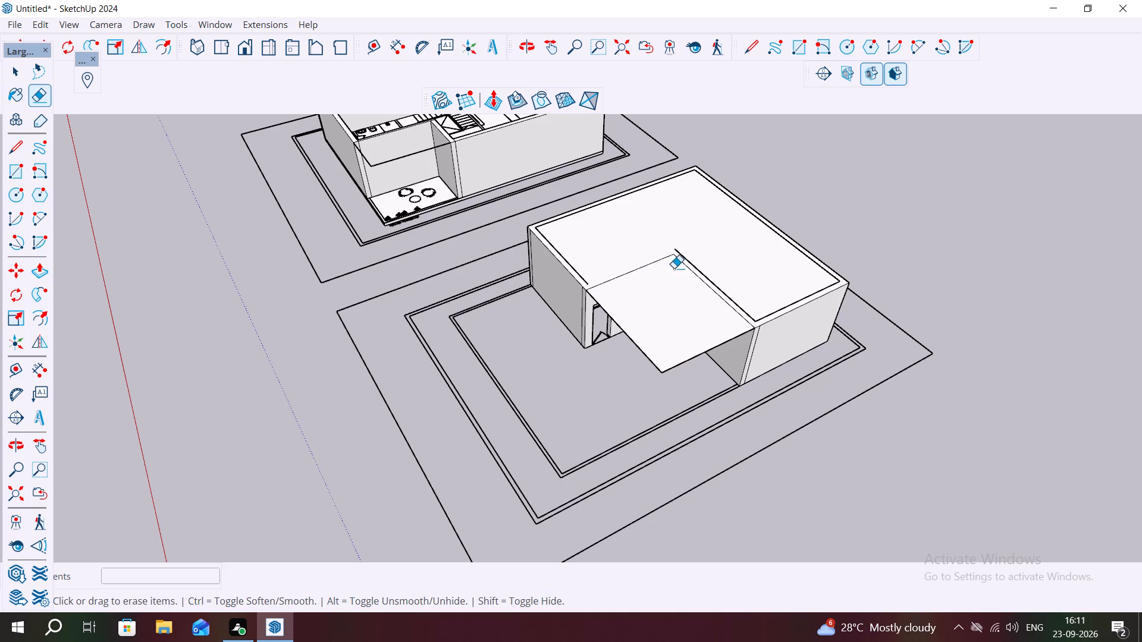
left_click(699, 269)
left_click(713, 287)
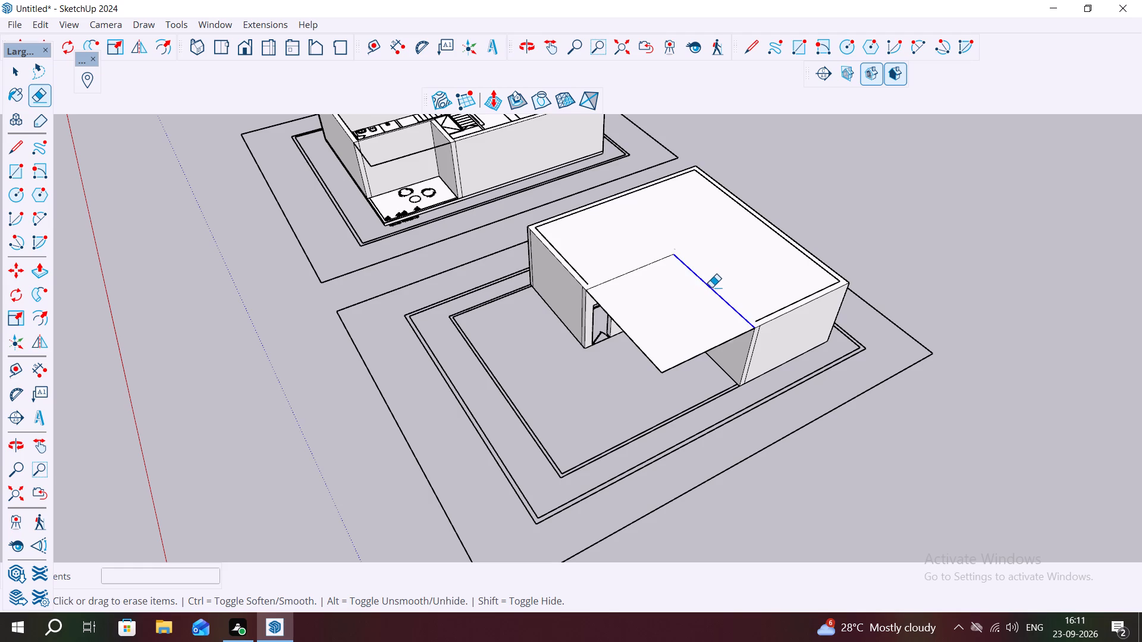
left_click(650, 263)
Erase the remaining inner wall outlines along the four sides of the roof to leave one plain face.
middle_click_drag(600, 281, 632, 138)
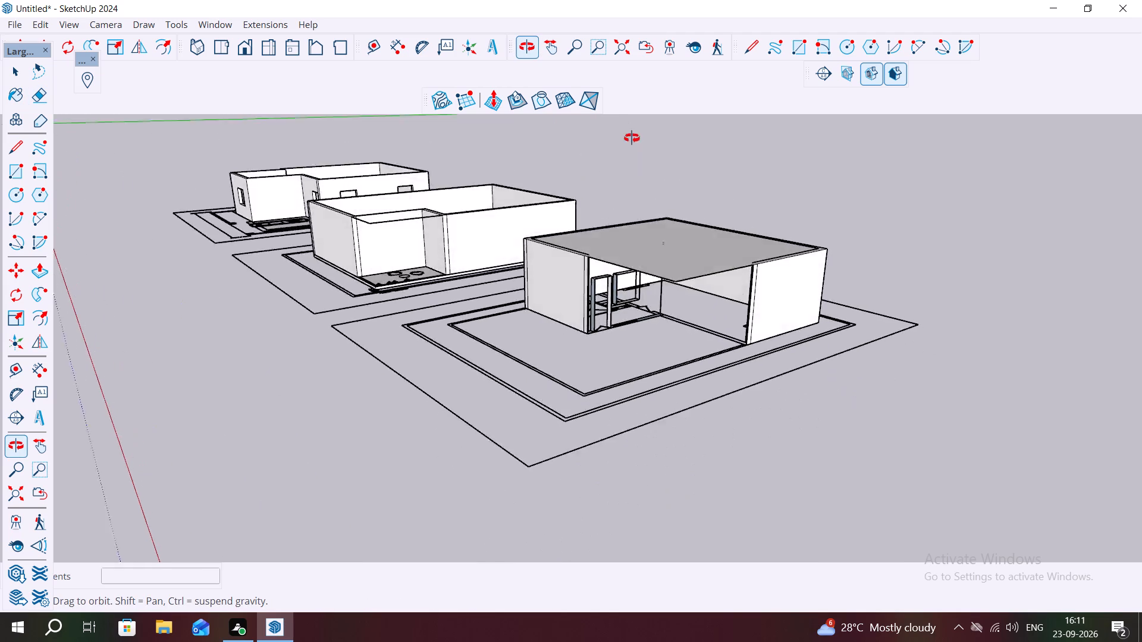
middle_click_drag(632, 138, 572, 74)
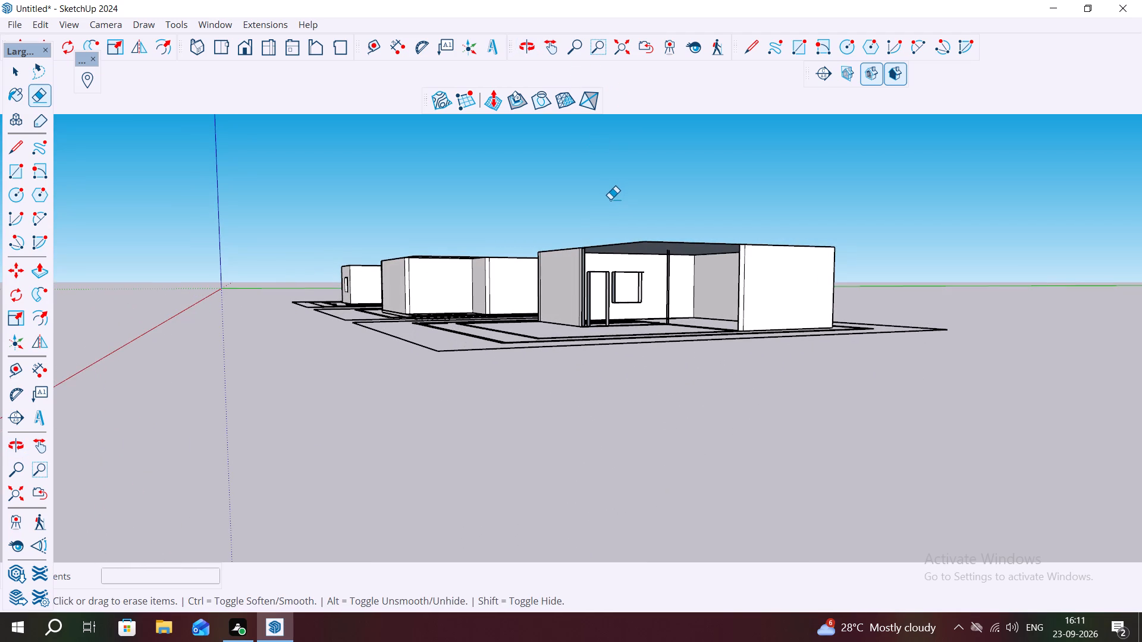
middle_click_drag(610, 199, 641, 343)
scroll(581, 261, "up", 8)
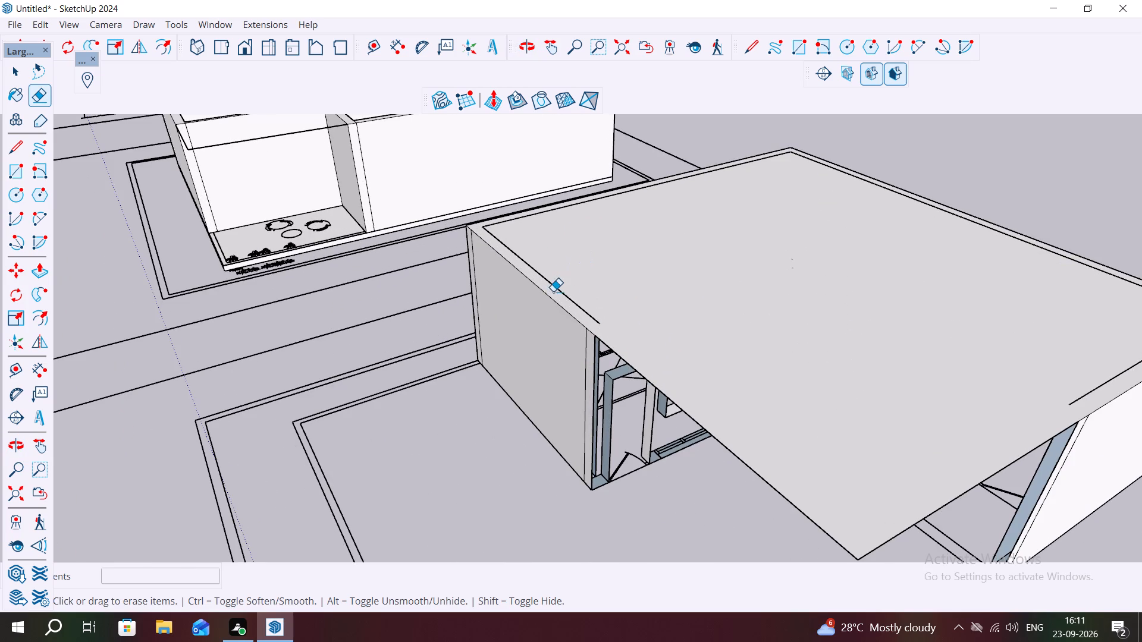
left_click(561, 291)
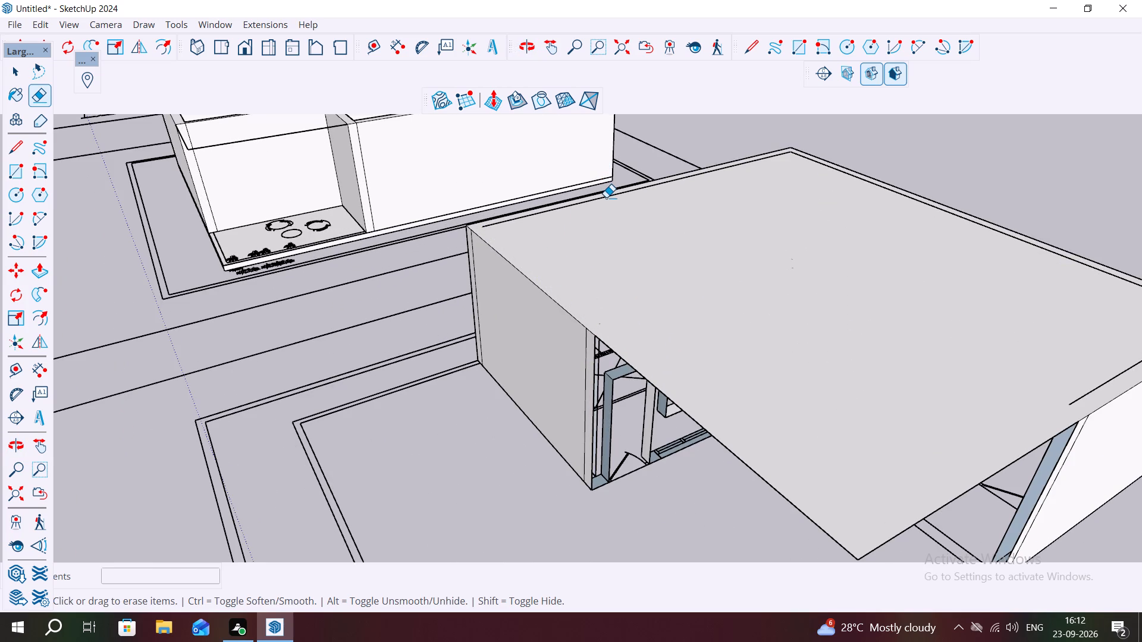
left_click(607, 195)
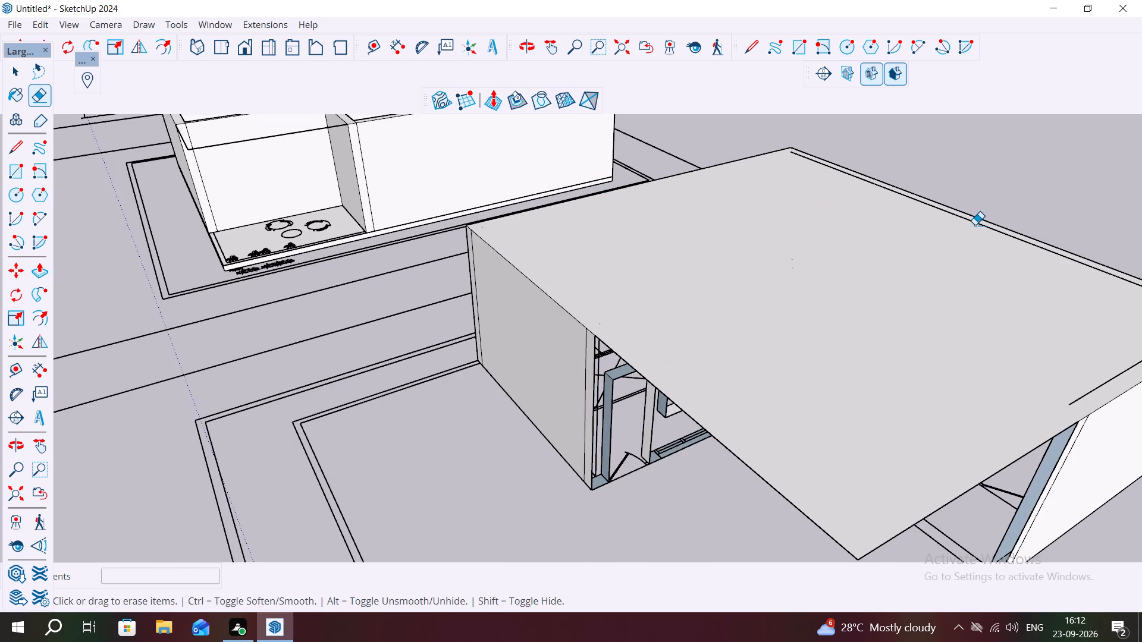
left_click(981, 225)
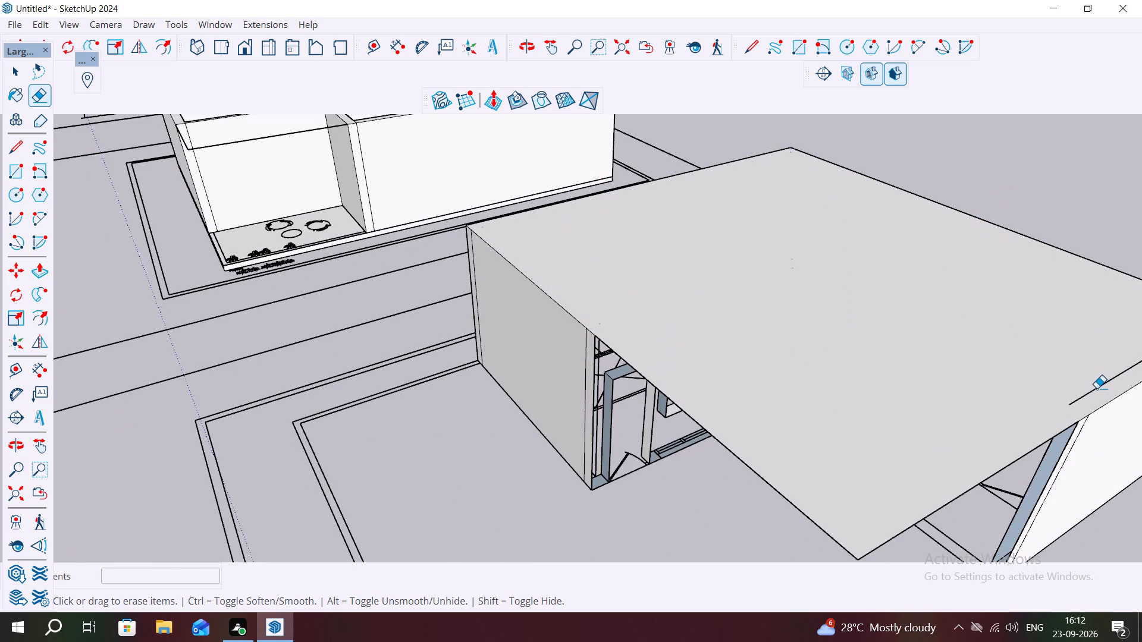
left_click(1095, 386)
left_click(1099, 387)
scroll(906, 279, "down", 4)
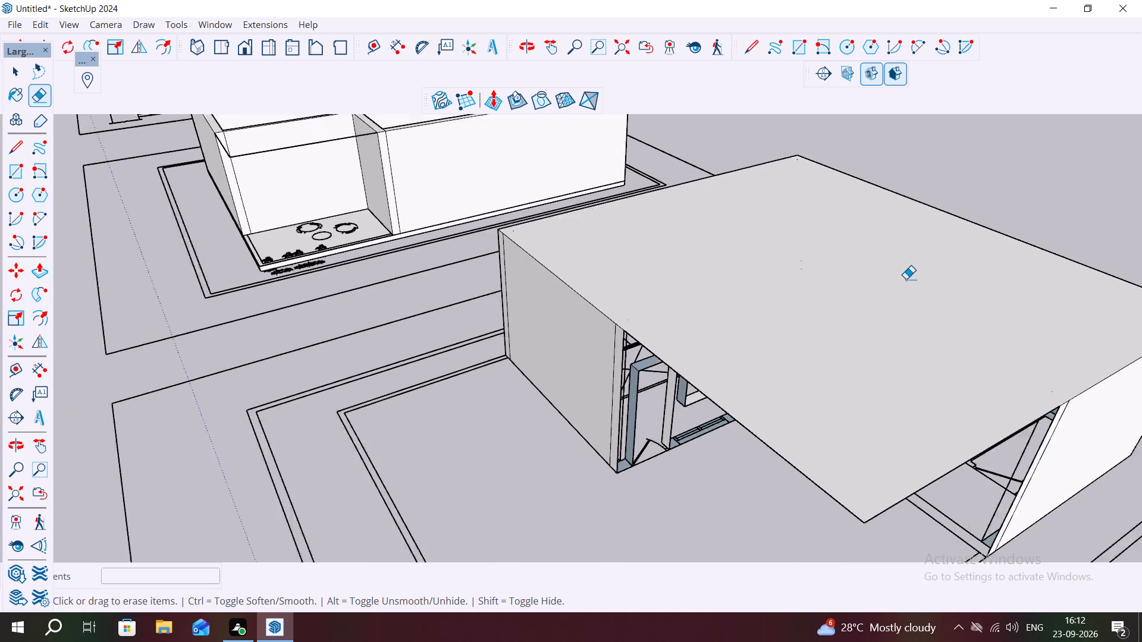
scroll(906, 279, "down", 4)
key("Escape")
key("space")
Select the cleaned roof face with its boundary edges and make it a group.
double_click(836, 316)
left_click(835, 319)
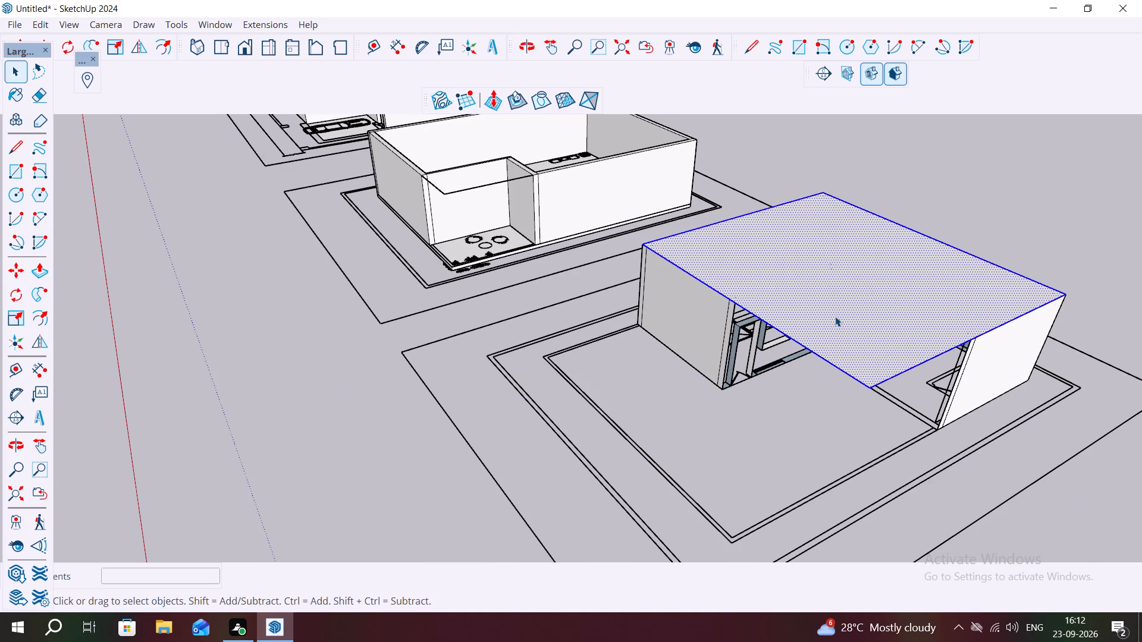
right_click(835, 316)
left_click(889, 454)
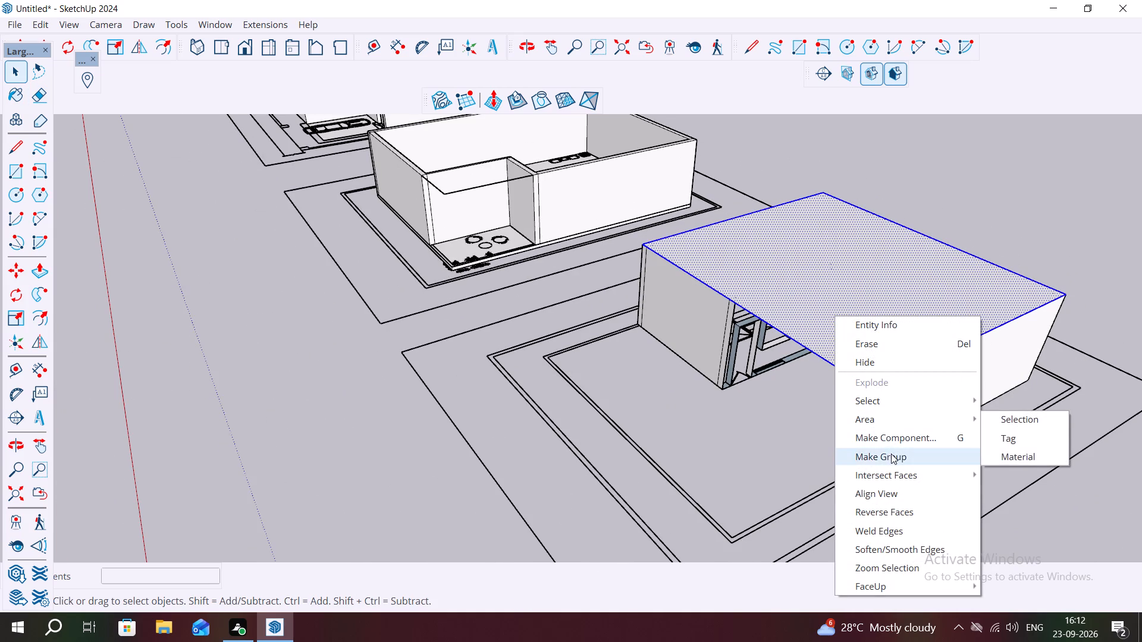
Move the grouped roof face straight down along the blue axis from its porch corner to the floor plan outline at the wall base.
key("m")
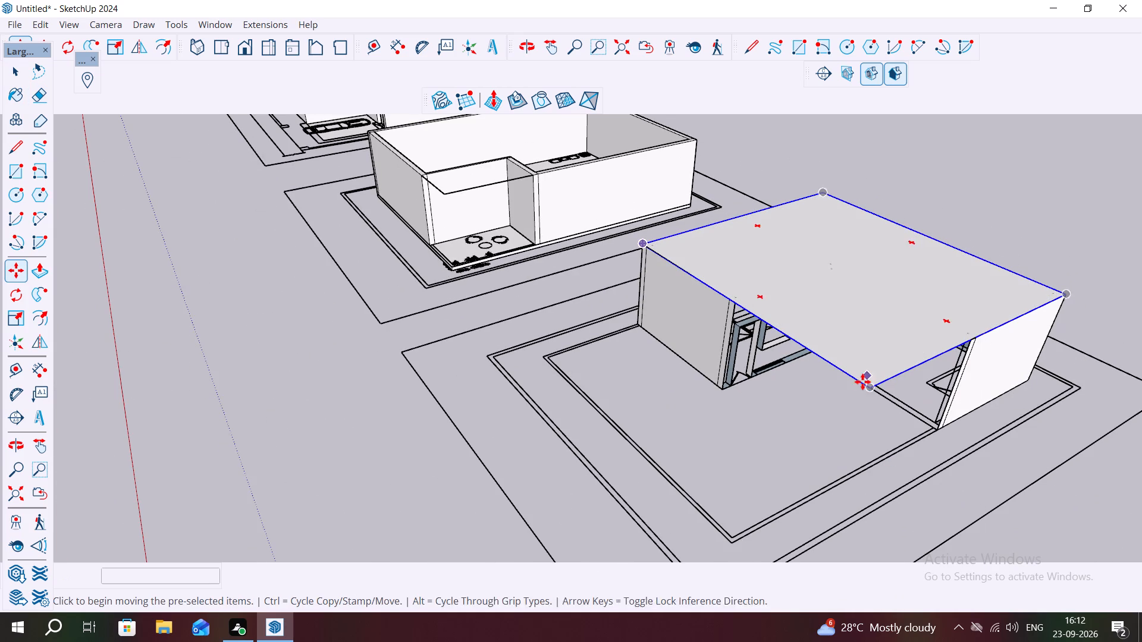
left_click(870, 388)
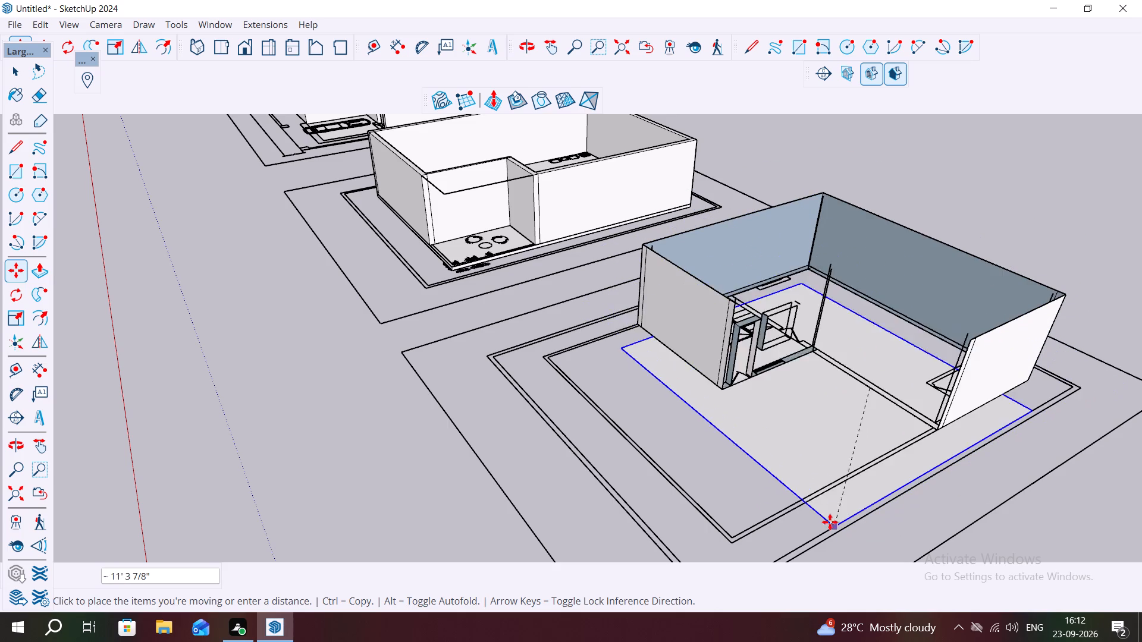
middle_click_drag(810, 480, 946, 473)
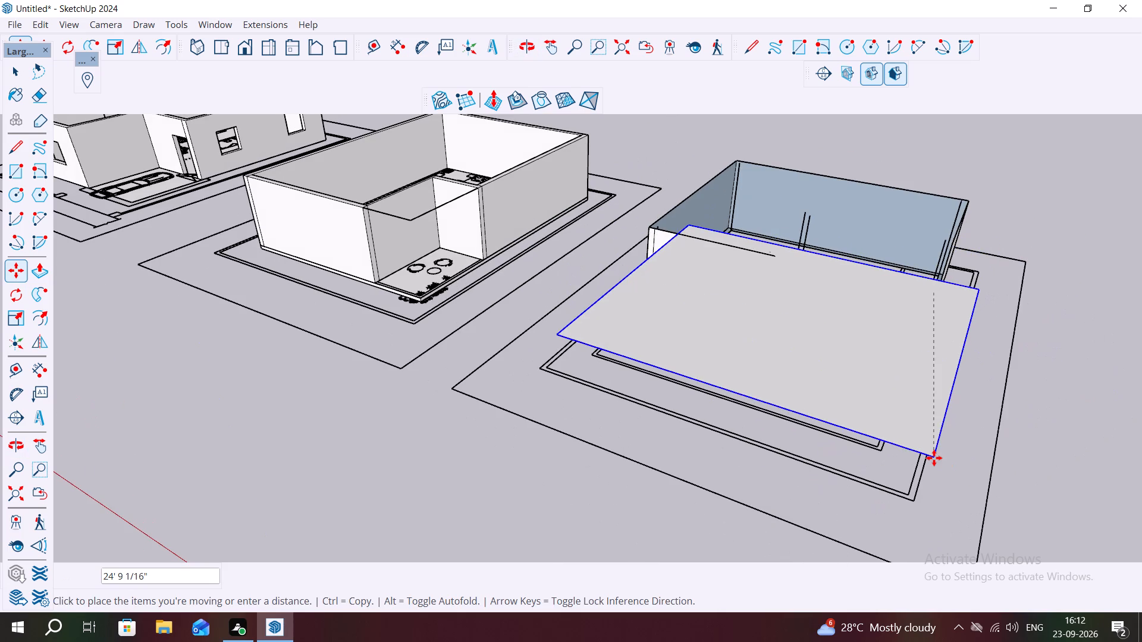
key("Right")
key("Down")
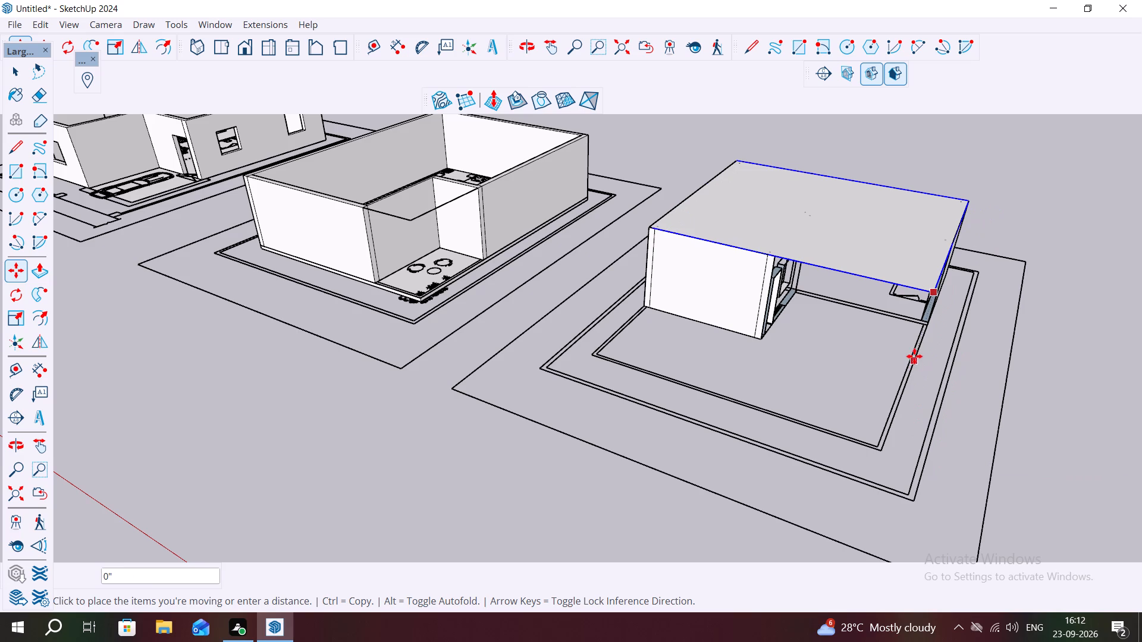
key("Left")
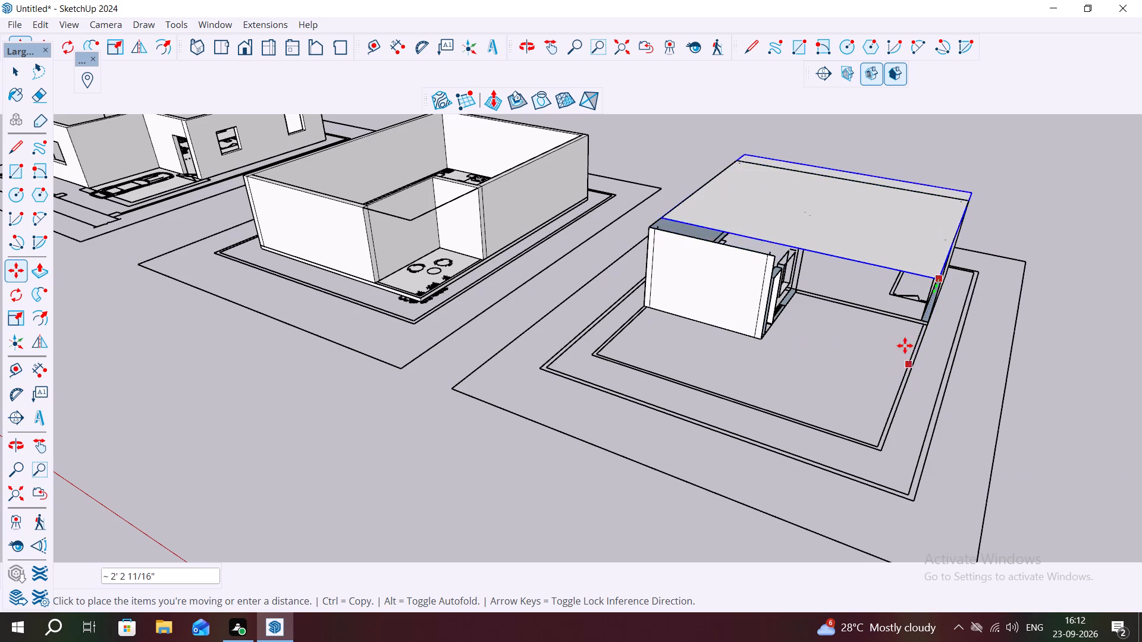
key("Down")
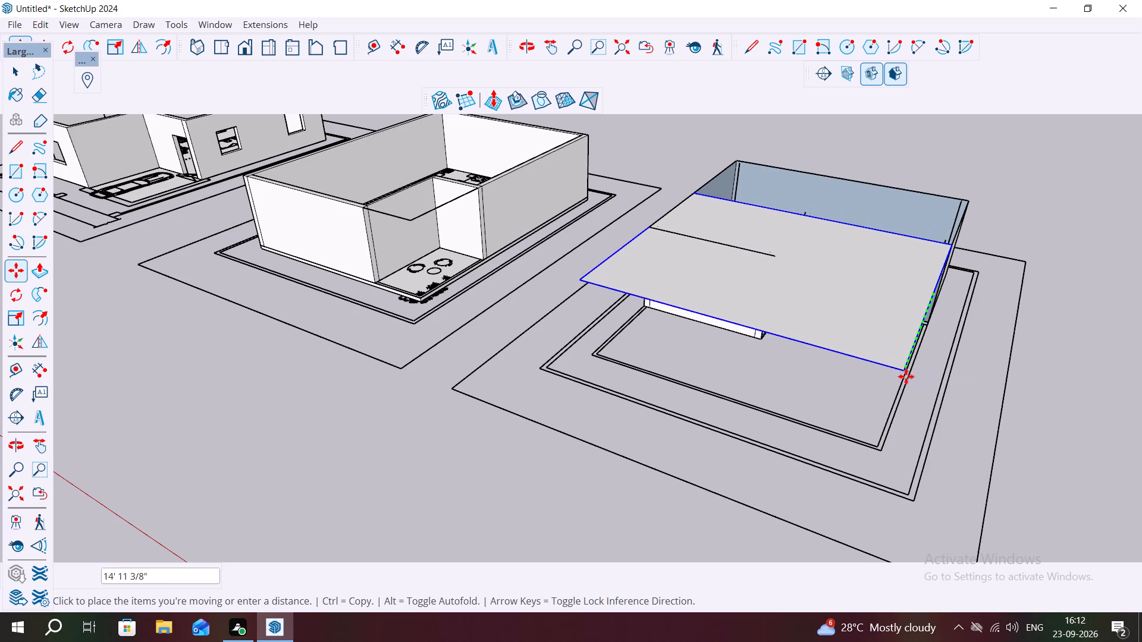
key("Up")
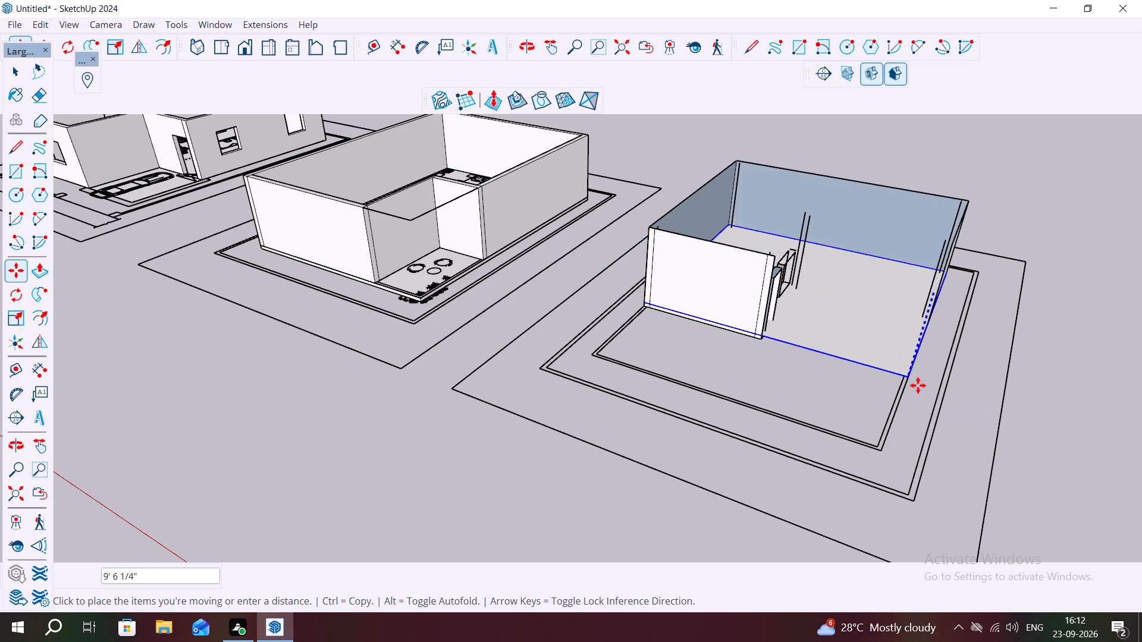
scroll(915, 383, "up", 10)
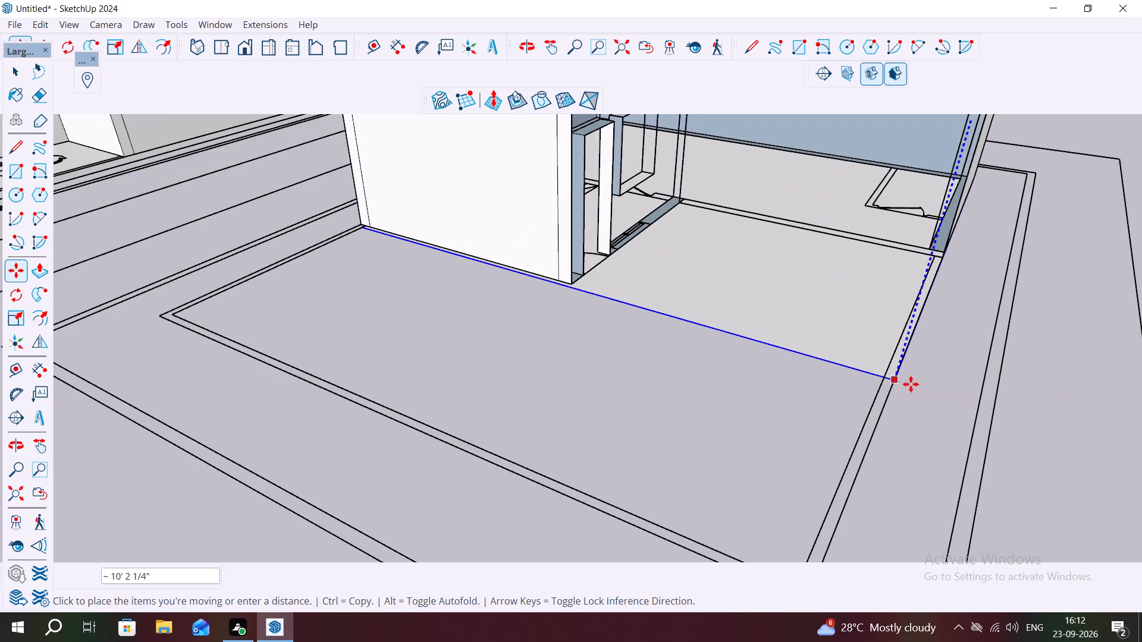
scroll(917, 380, "up", 5)
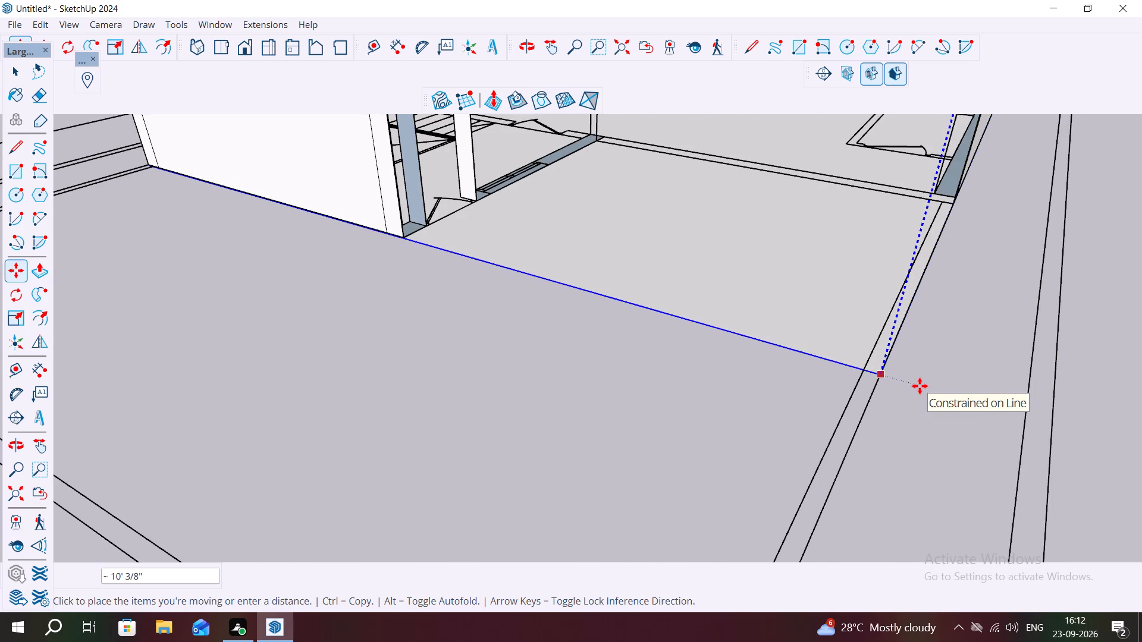
left_click(920, 386)
key("Escape")
key("space")
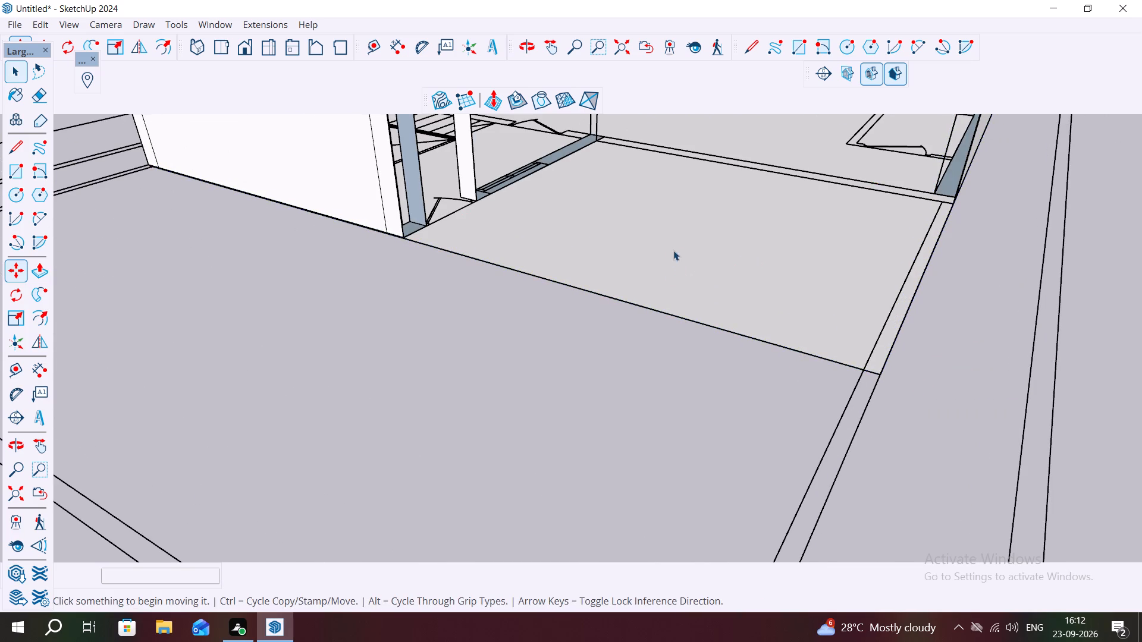
Open the lowered face group for editing and extrude its face 6" downward with Push/Pull as a floor slab.
scroll(676, 259, "down", 17)
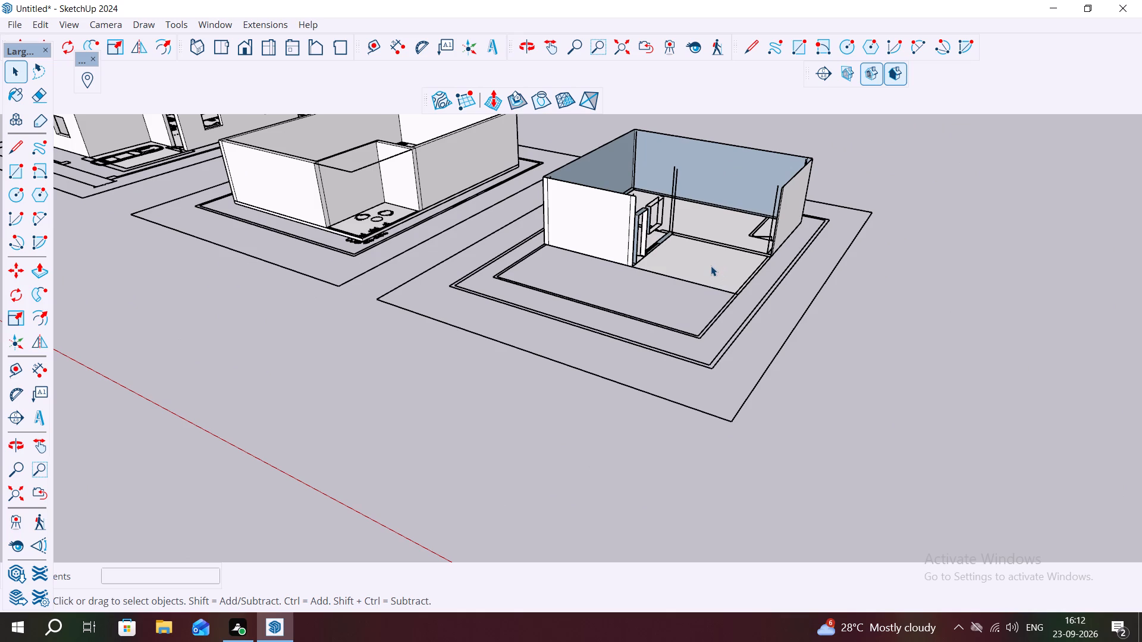
left_click(711, 266)
left_click(711, 266)
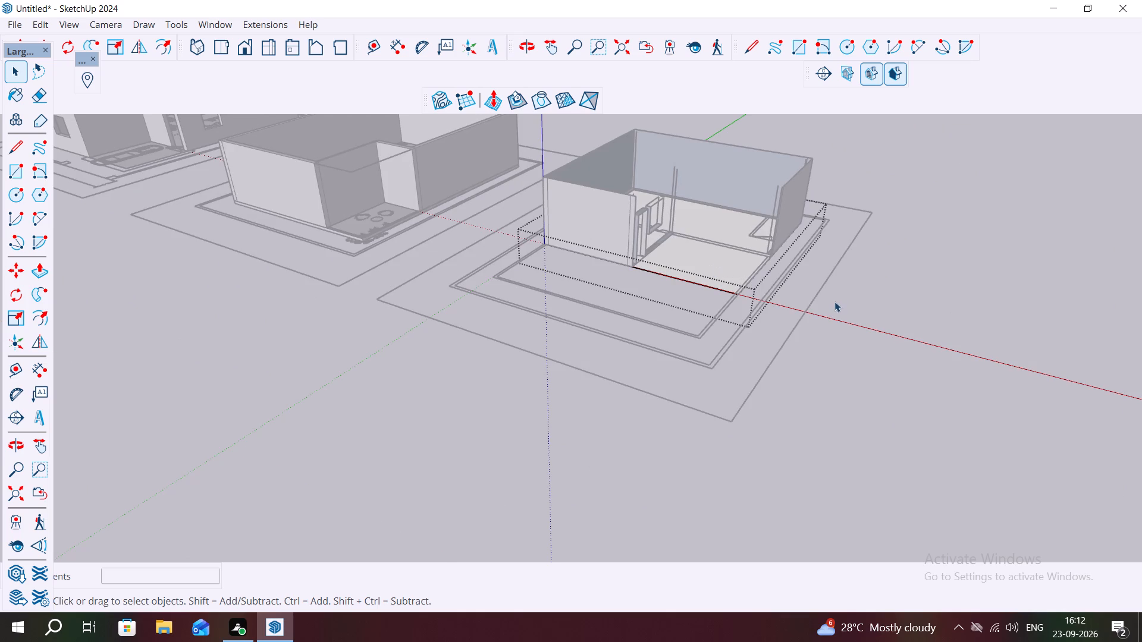
left_click(834, 302)
scroll(718, 267, "up", 7)
double_click(719, 278)
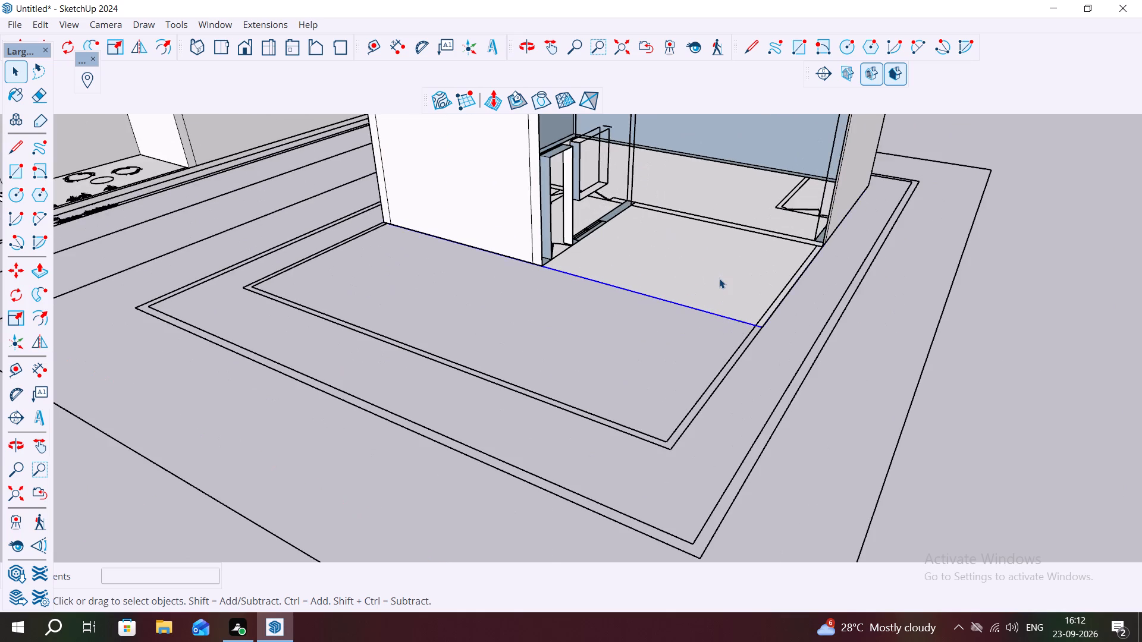
key("p")
left_click(719, 278)
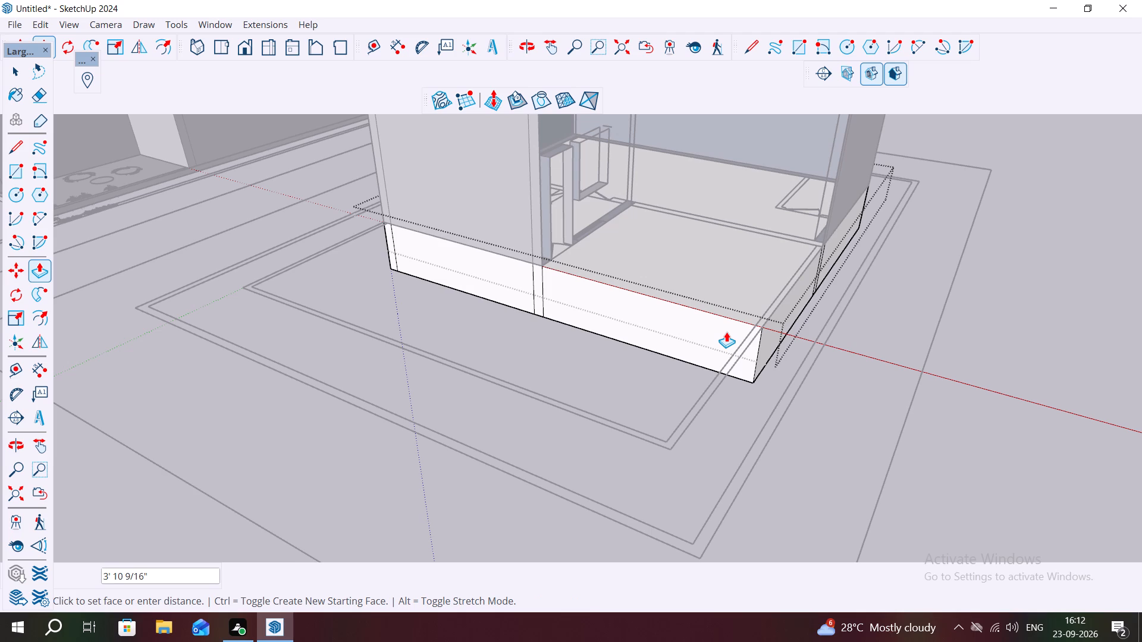
type("6\"")
key("Return")
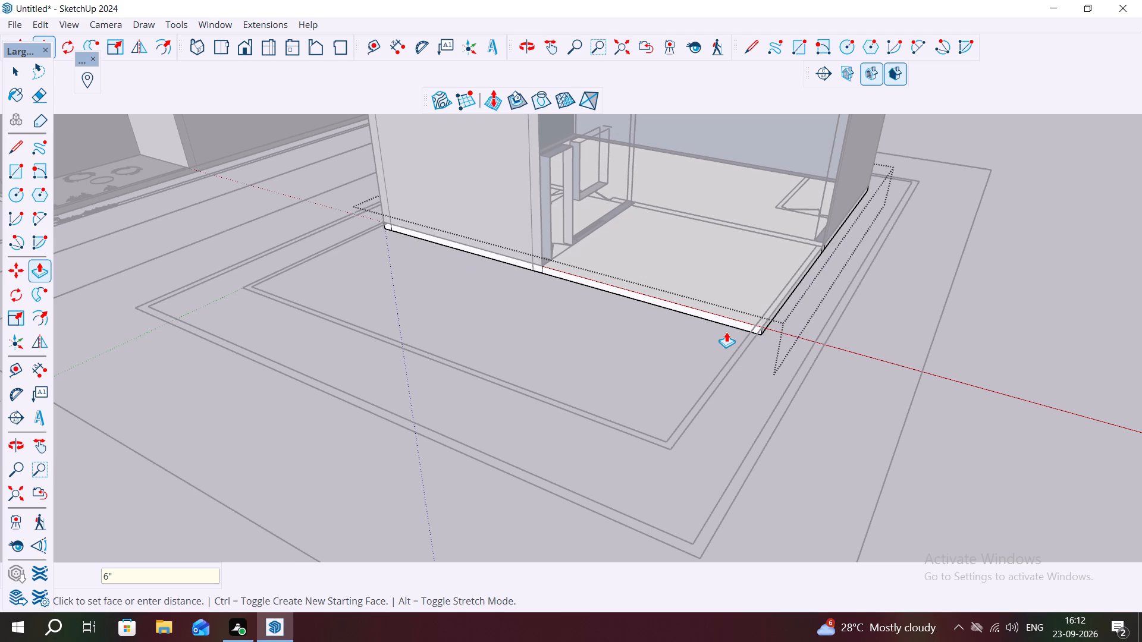
middle_click_drag(660, 324, 680, 333)
key("space")
key("Escape")
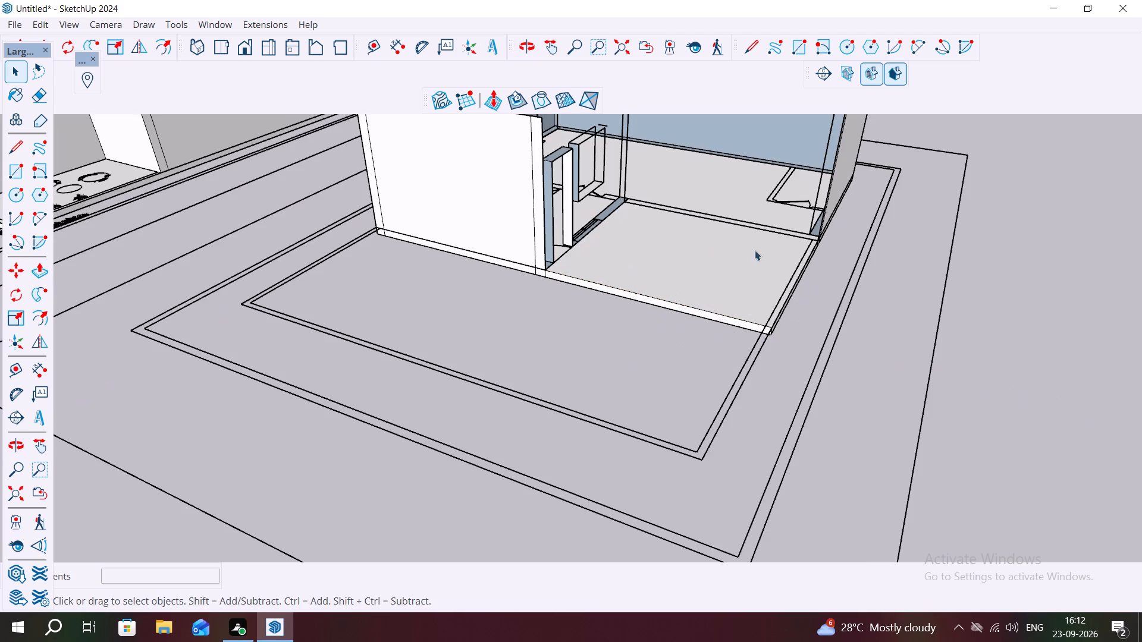
Try to push/pull the small wall-section face between the outer wall and the staircase entrance door by 10'.
middle_click_drag(825, 312, 564, 423)
scroll(486, 244, "up", 7)
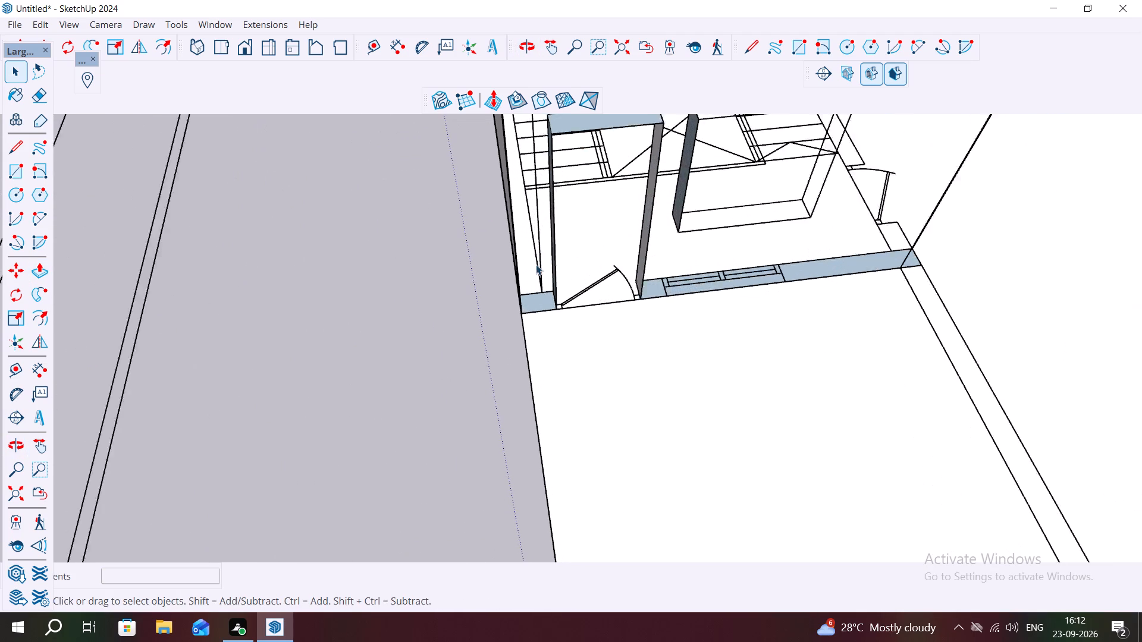
scroll(536, 265, "up", 1)
double_click(533, 304)
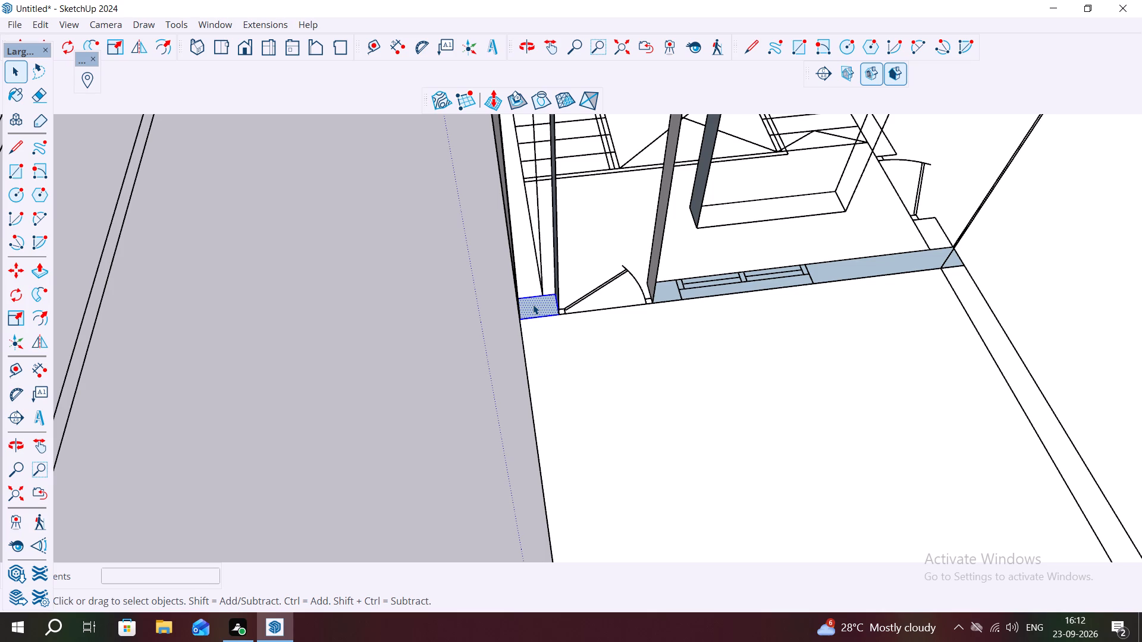
key("p")
left_click(533, 304)
scroll(516, 98, "down", 8)
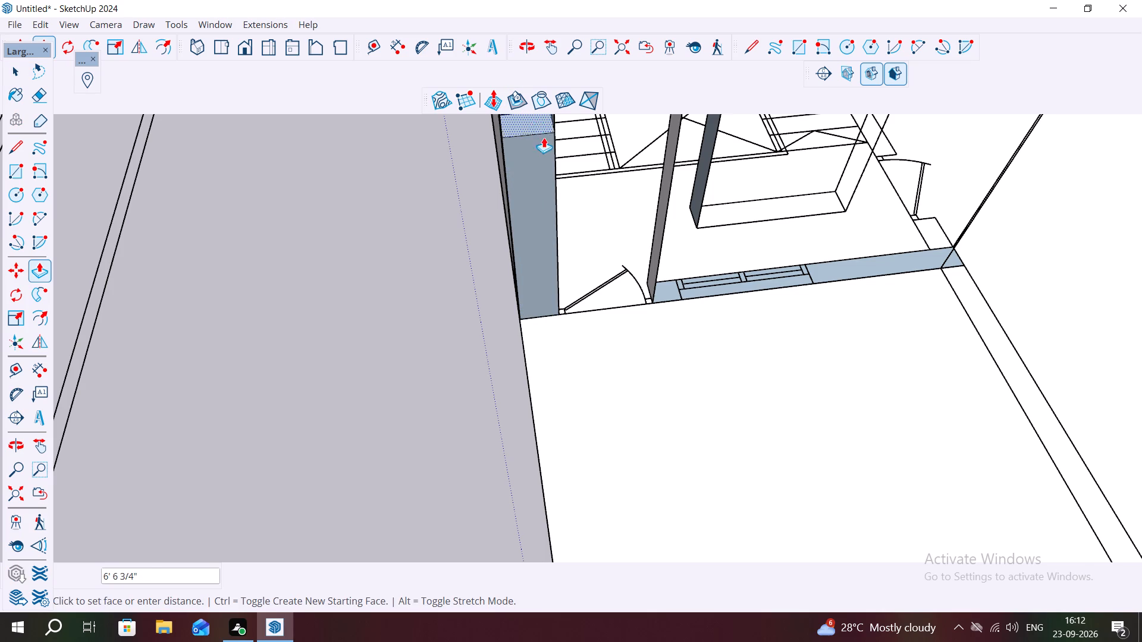
scroll(544, 137, "down", 12)
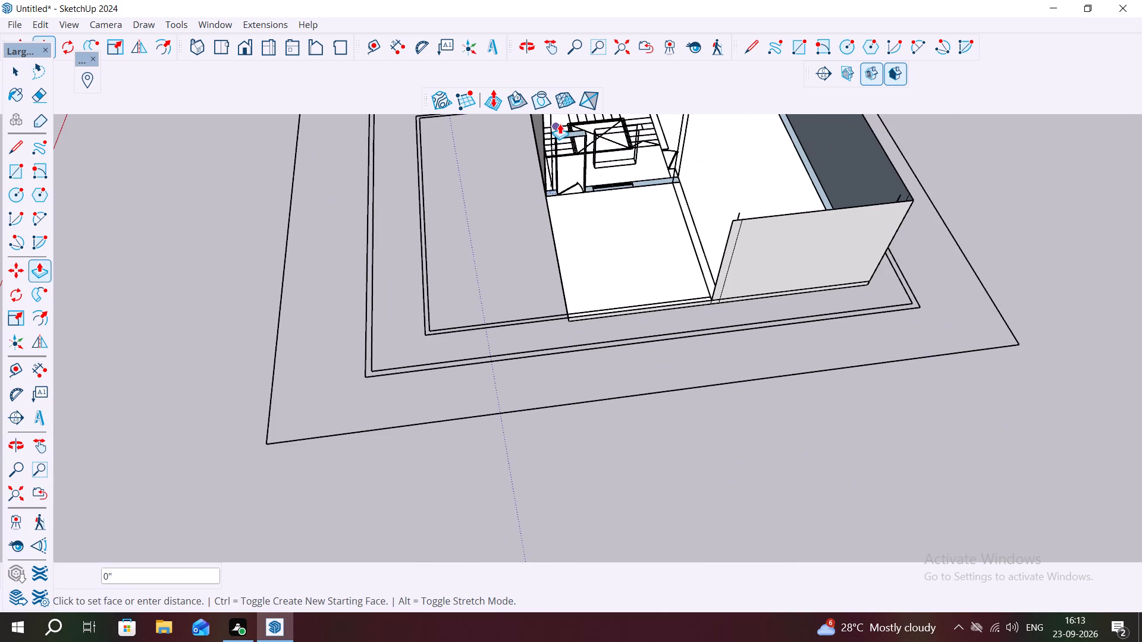
scroll(560, 124, "down", 2)
scroll(560, 125, "up", 2)
scroll(561, 129, "down", 5)
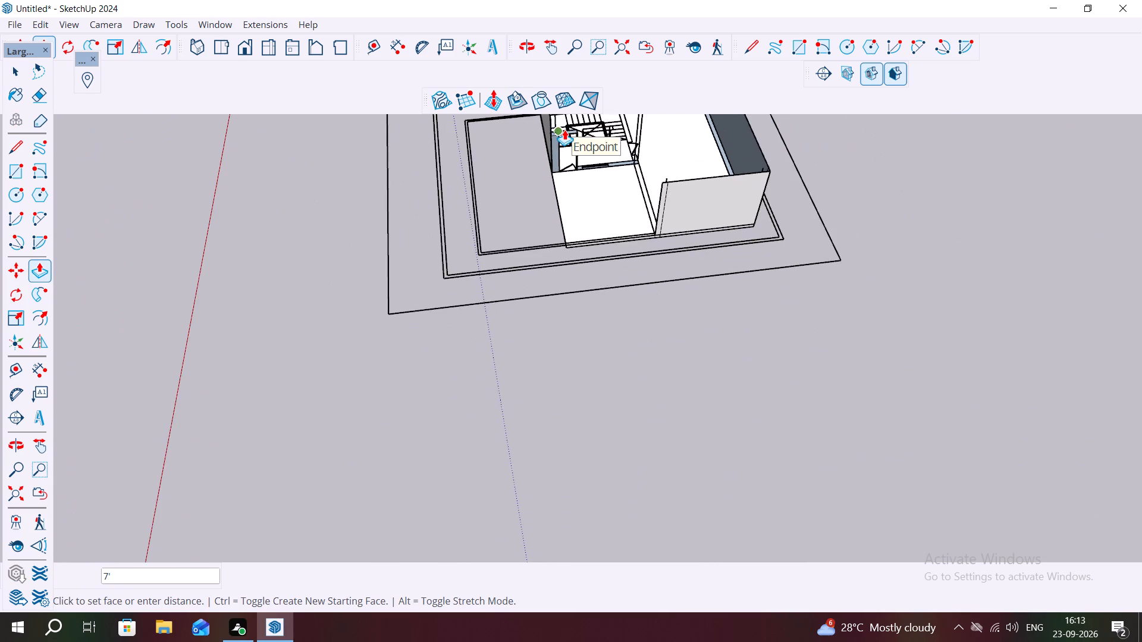
scroll(564, 130, "down", 4)
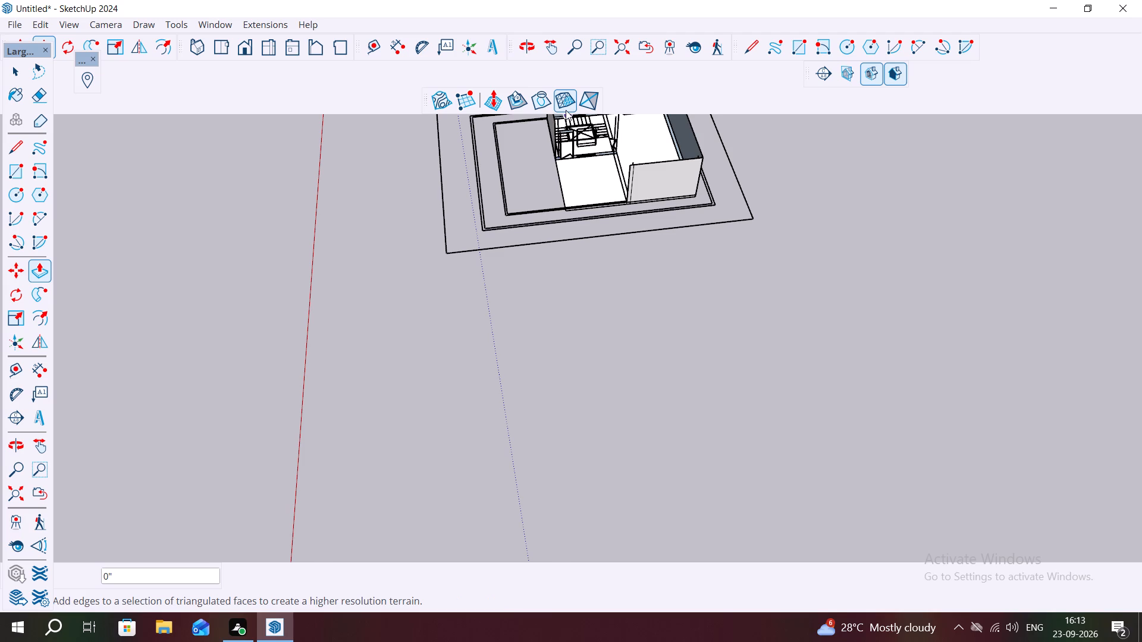
type("10'")
key("Return")
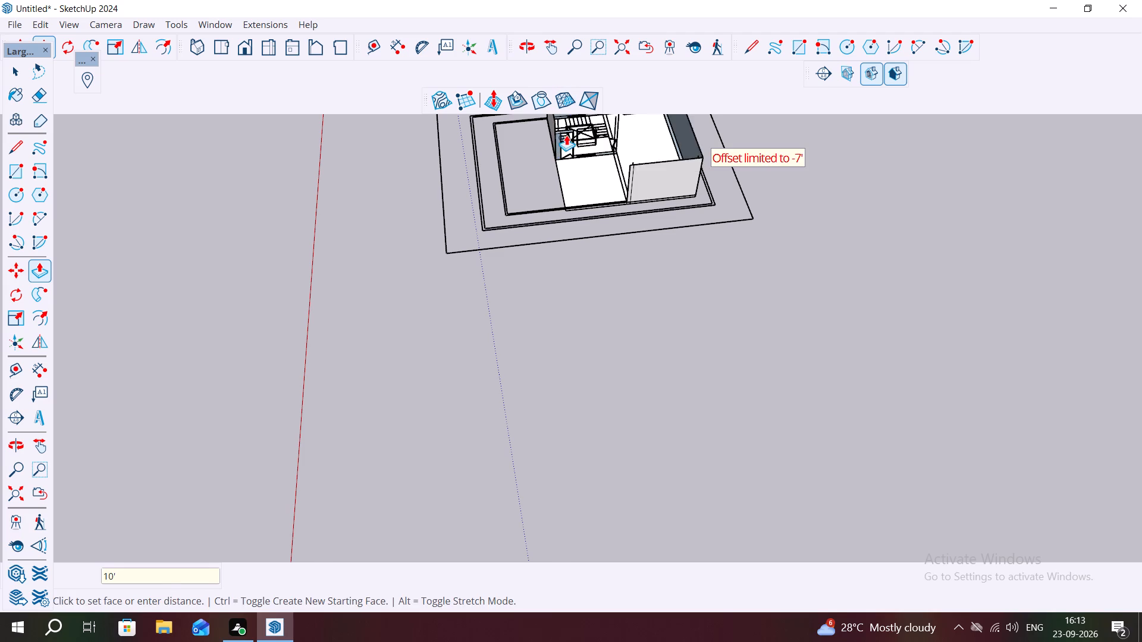
scroll(576, 150, "down", 11)
scroll(713, 145, "up", 6)
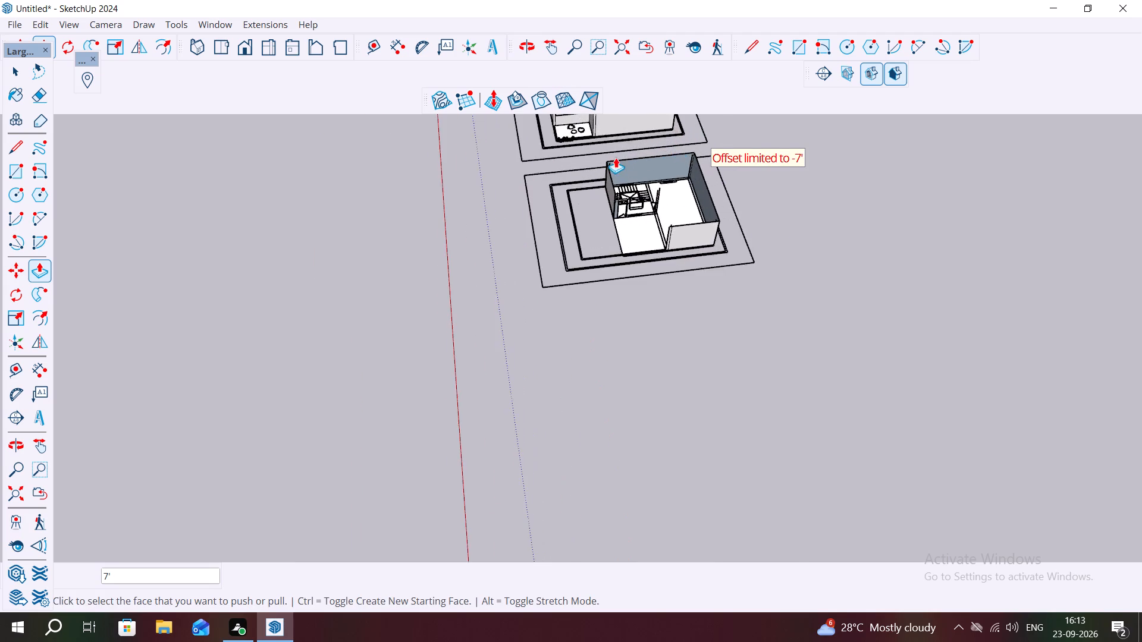
scroll(616, 158, "up", 12)
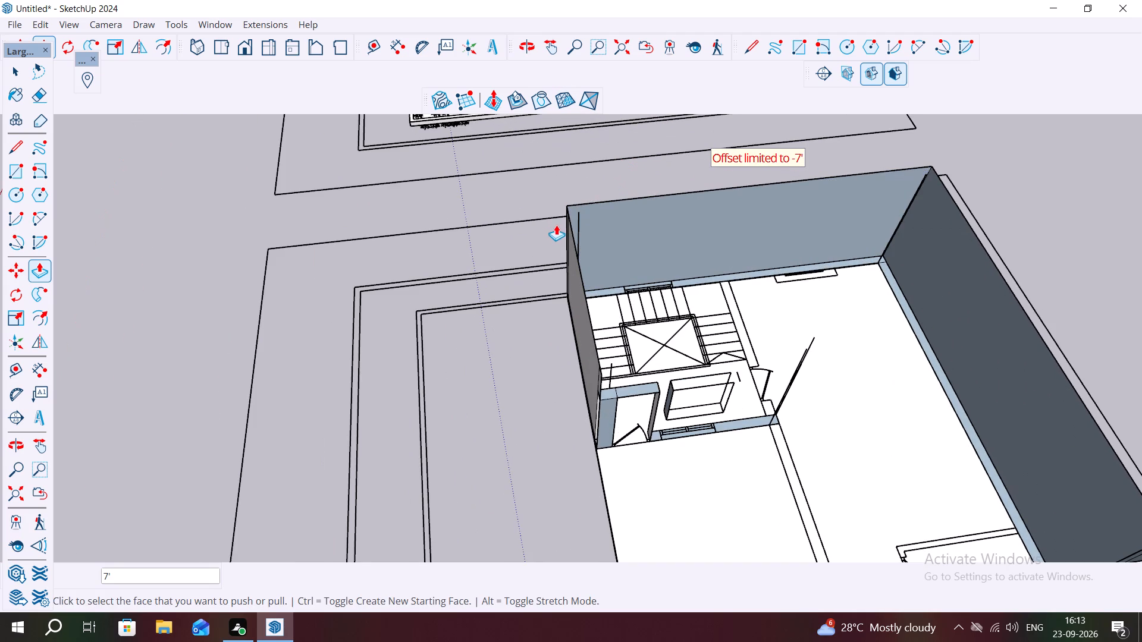
middle_click_drag(569, 225, 615, 206)
key("Escape")
key("Escape")
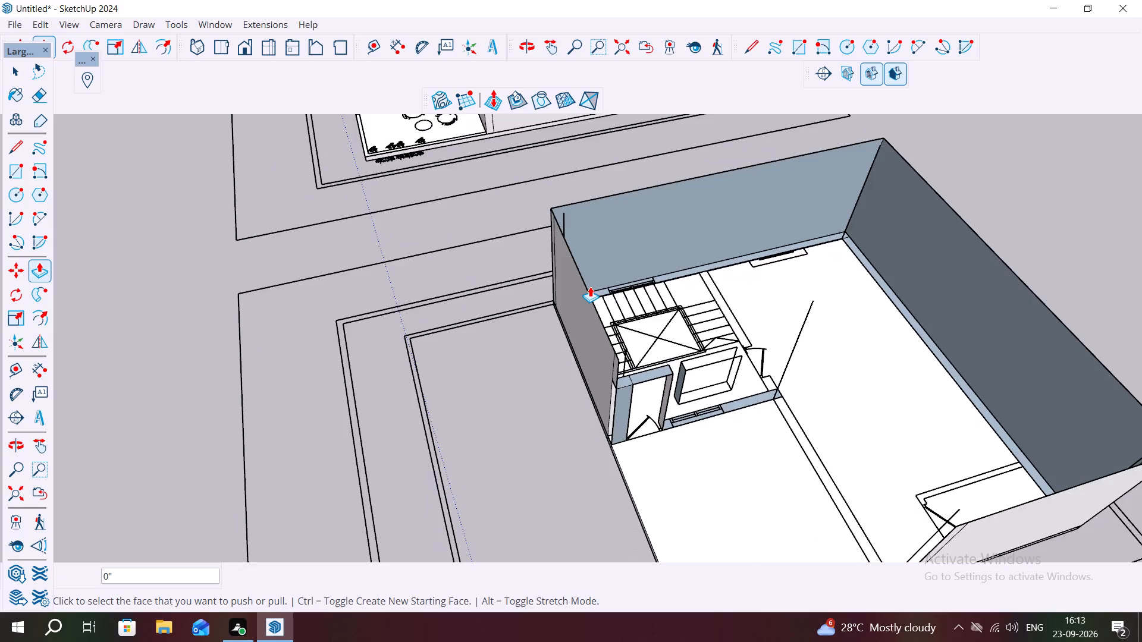
Cut away the large wall faces on the stair, back and far long sides, plus the wall beside the open porch.
key("space")
left_click(588, 300)
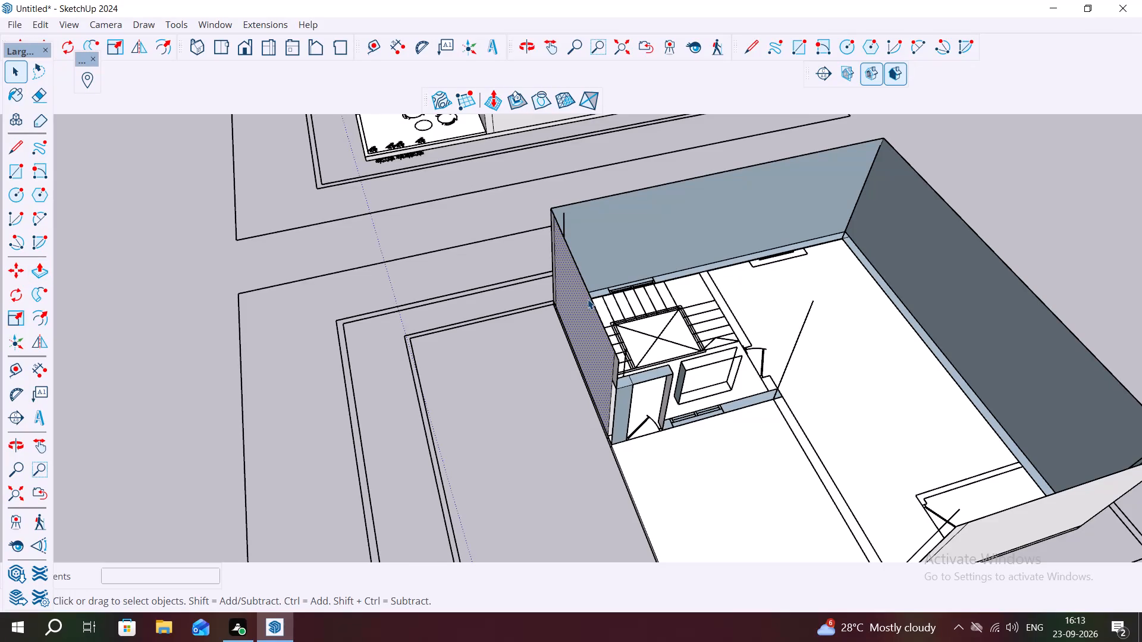
key("ctrl+x")
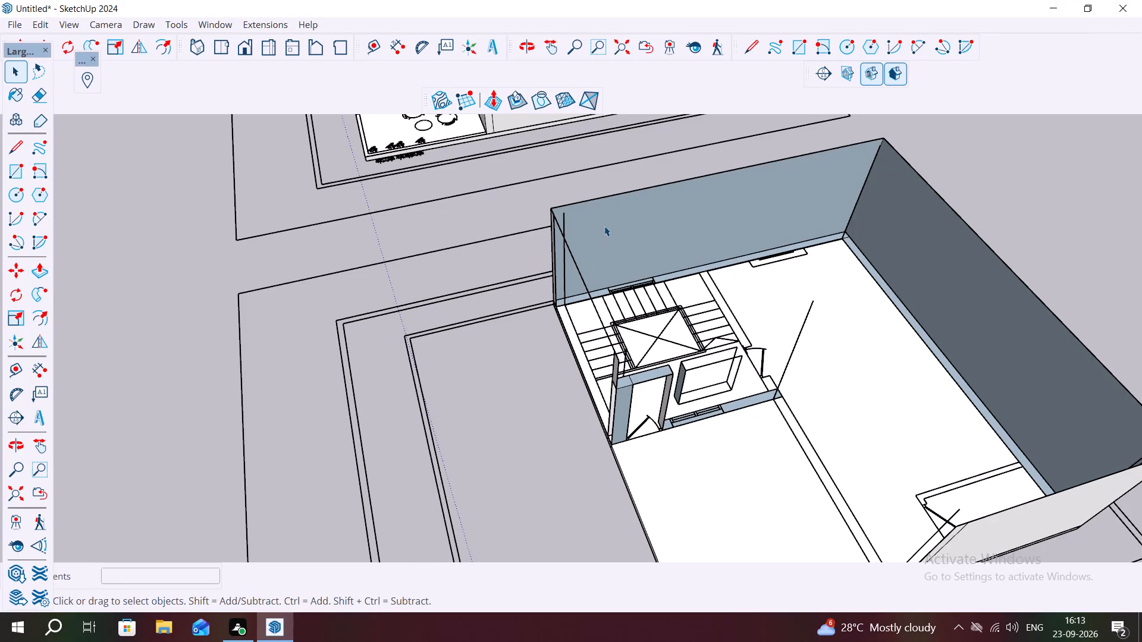
left_click(608, 223)
key("ctrl+x")
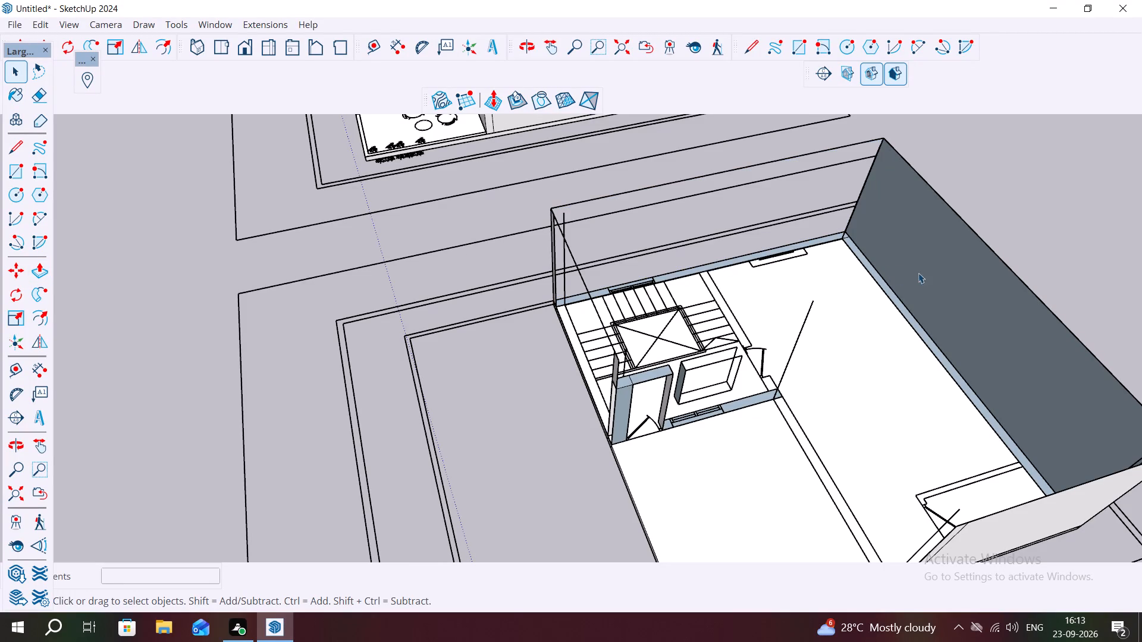
left_click(933, 271)
key("x")
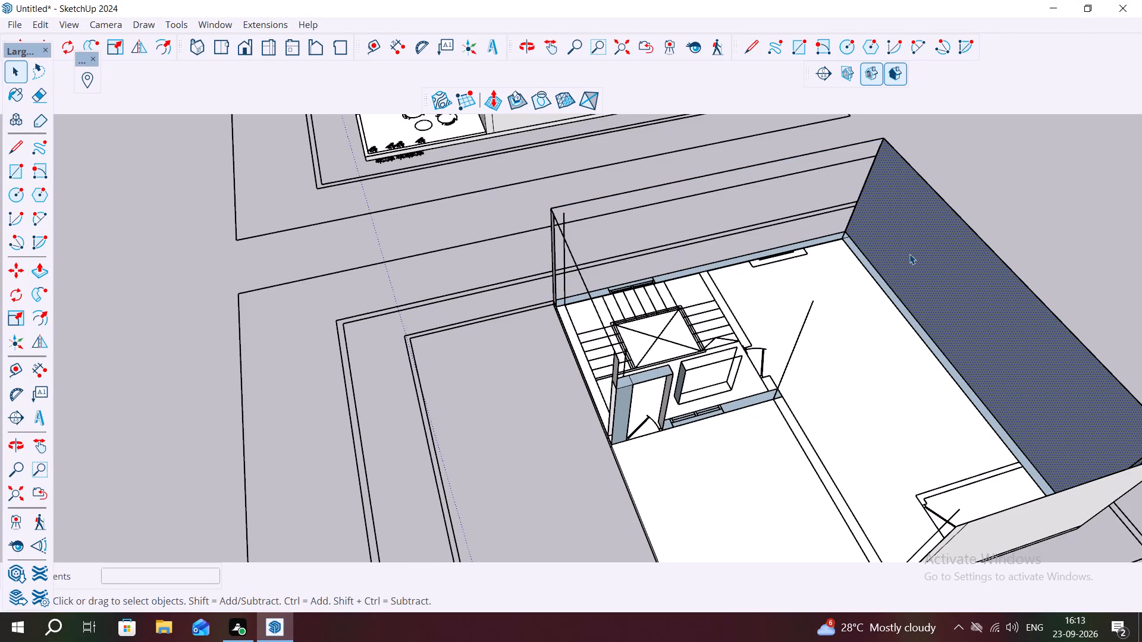
key("ctrl+x")
scroll(886, 256, "down", 7)
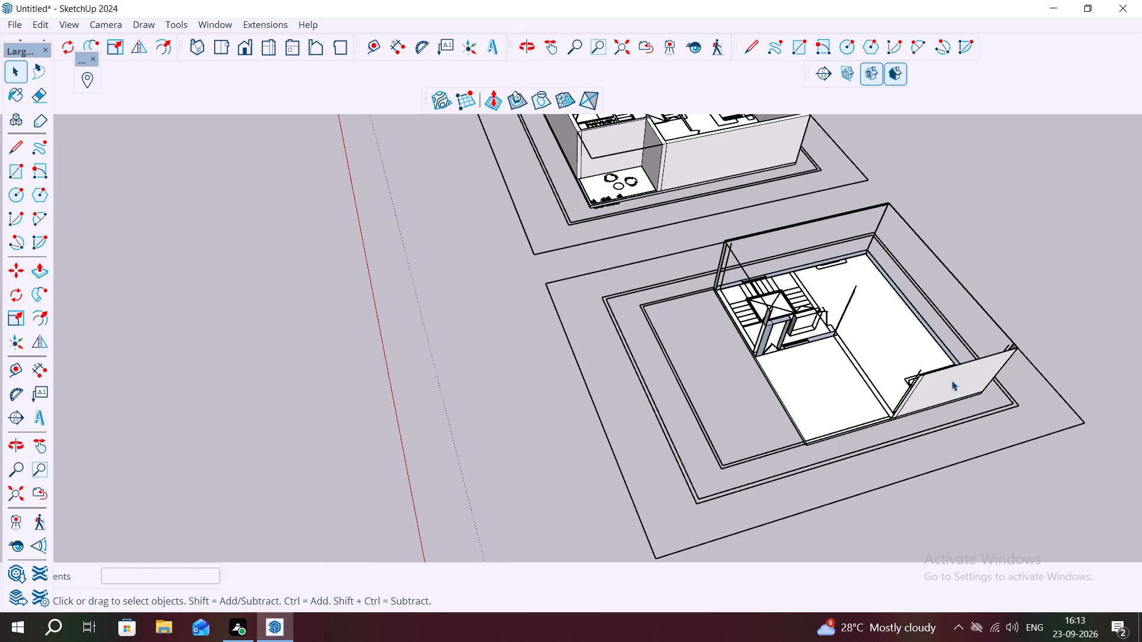
left_click(952, 380)
key("ctrl+x")
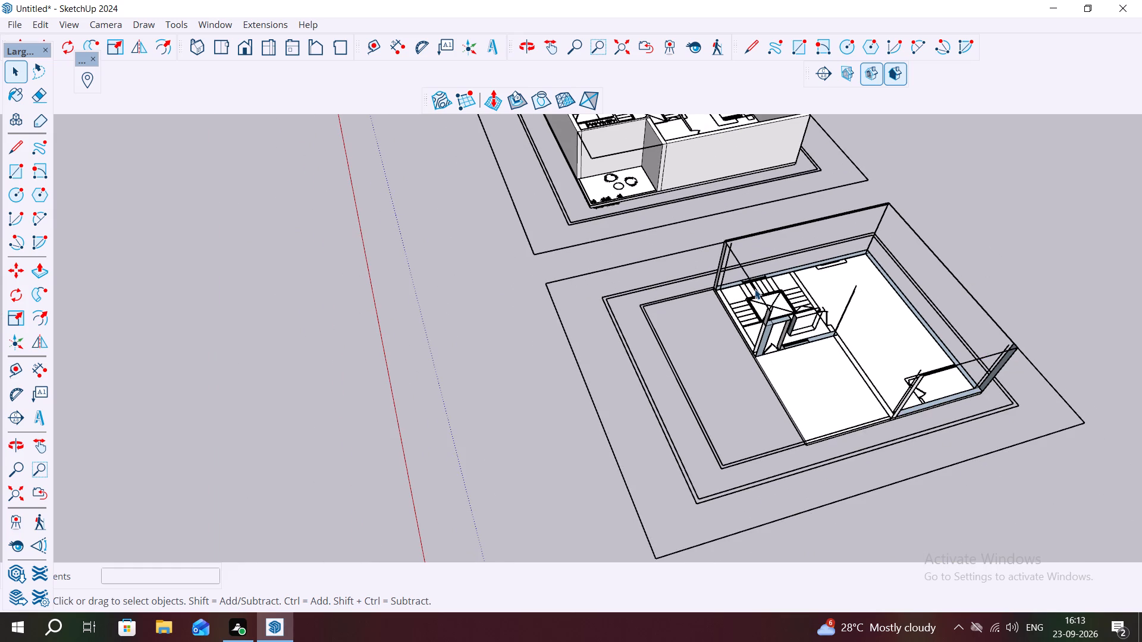
Erase the leftover vertical wall strip beside the open porch and the loose top edge of that wall.
key("e")
middle_click_drag(922, 383, 898, 289)
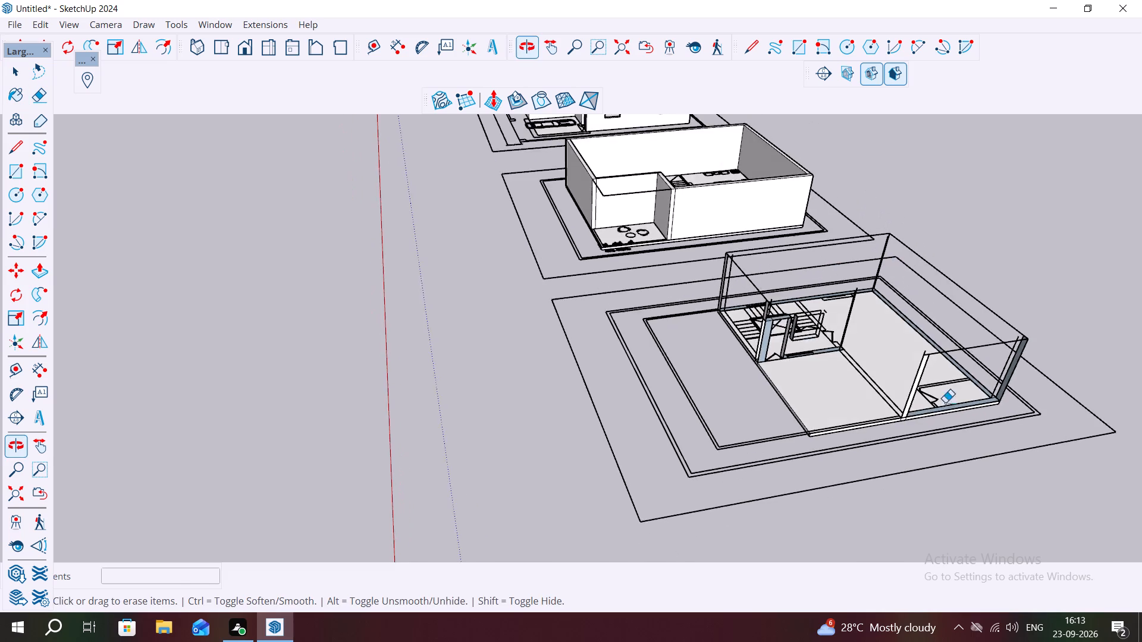
scroll(962, 443, "up", 10)
middle_click_drag(837, 407, 842, 334)
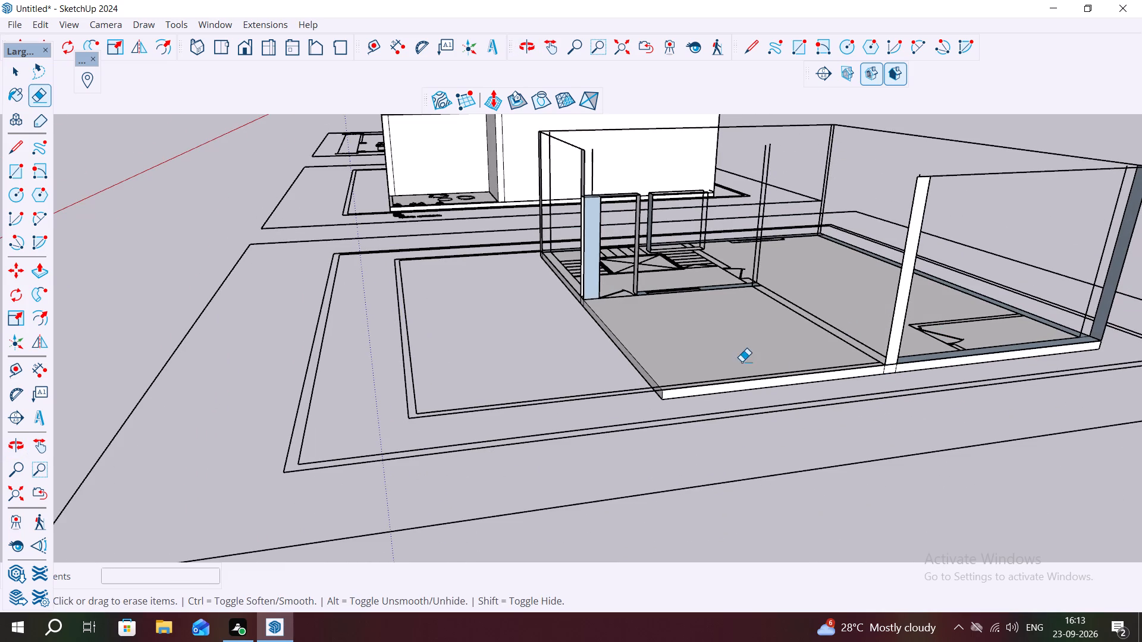
left_click(896, 301)
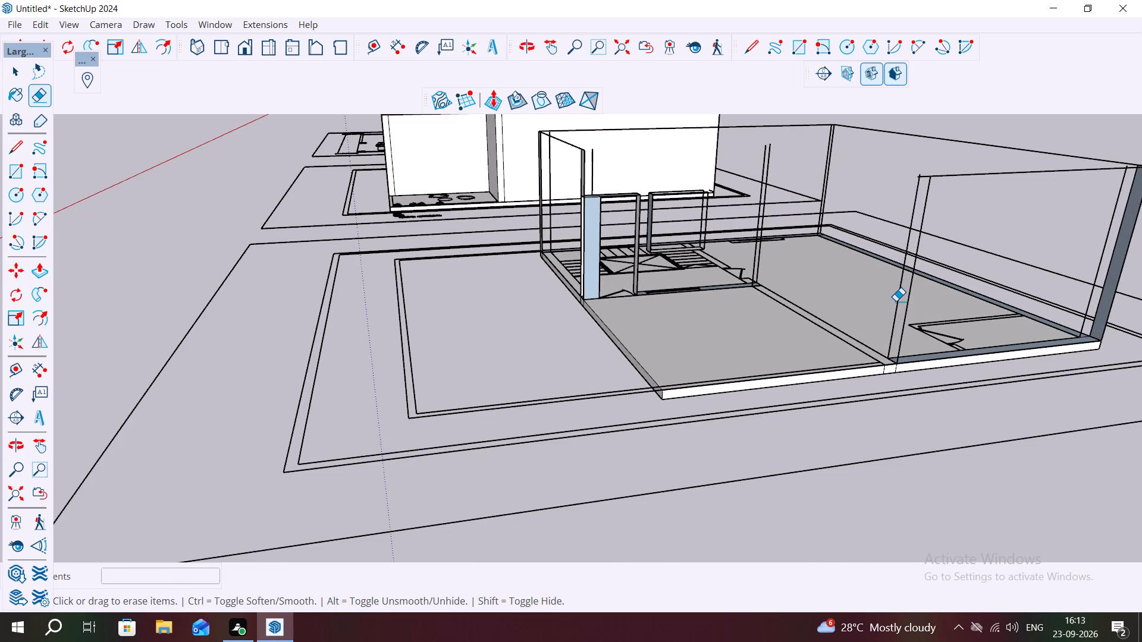
left_click(896, 301)
left_click(906, 305)
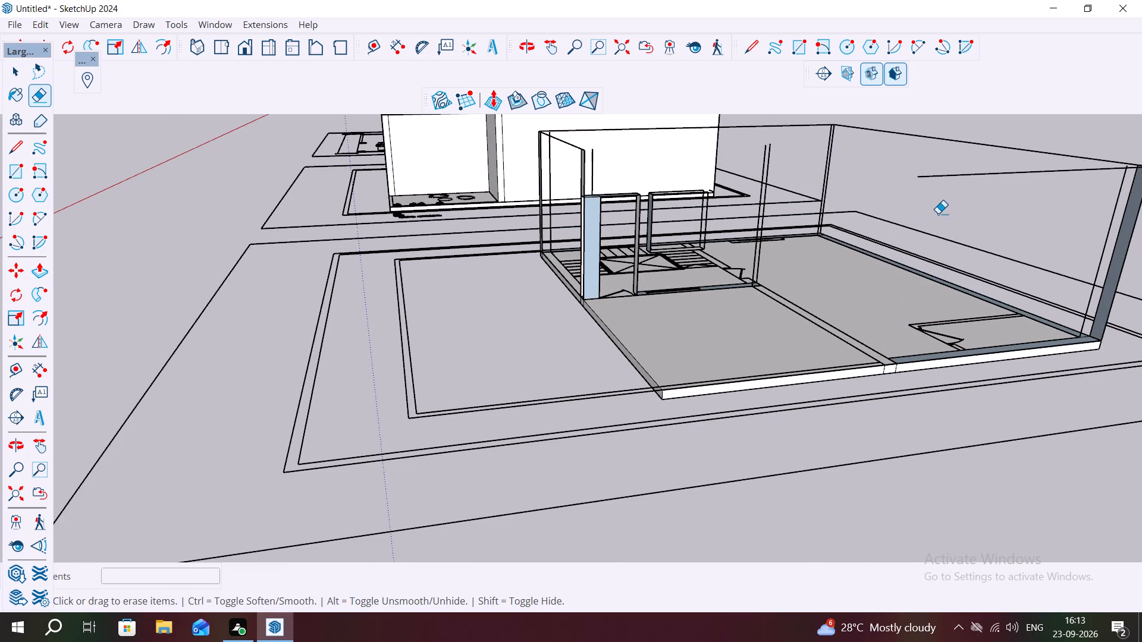
left_click(956, 174)
Erase the vertical wall strip at the slab's far outer corner and the top edge along the far long side.
scroll(1040, 251, "down", 5)
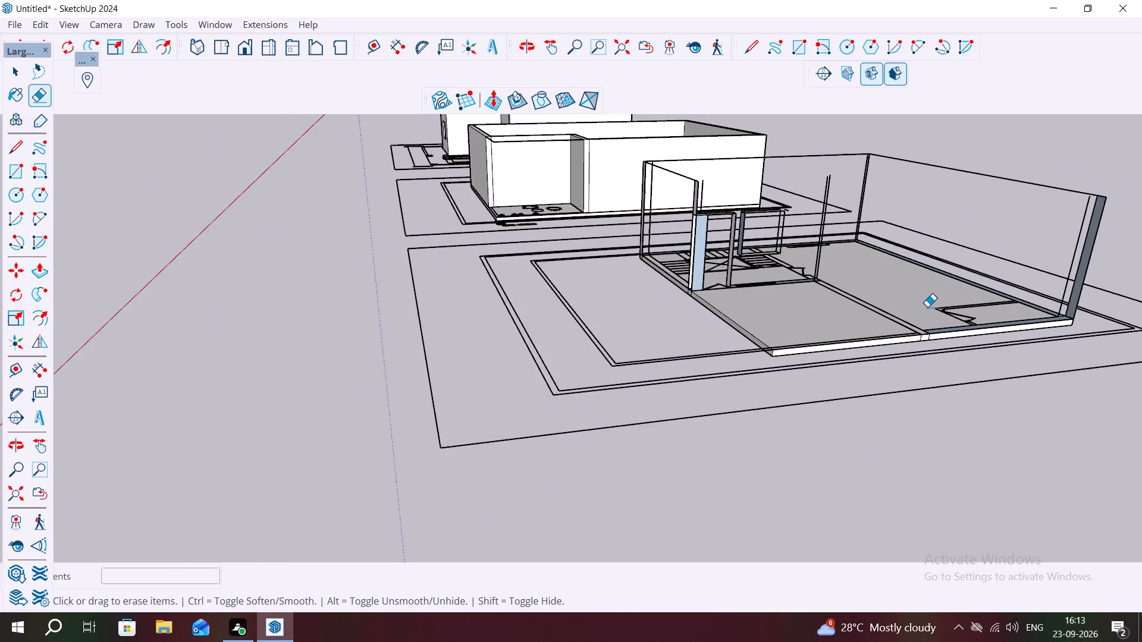
scroll(1124, 243, "up", 10)
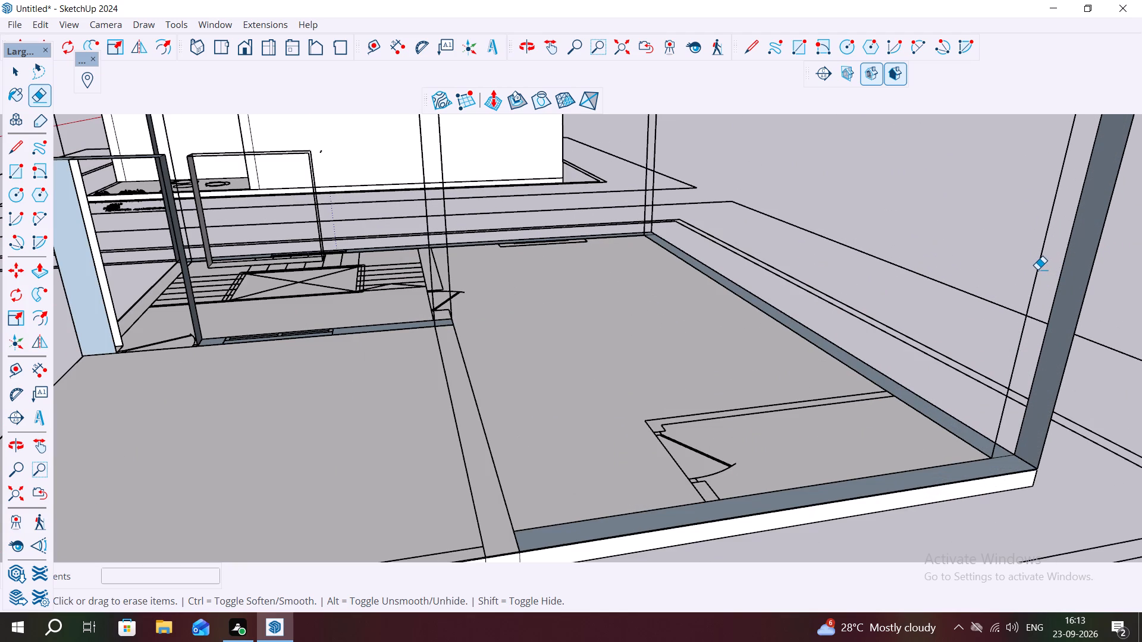
left_click(1037, 269)
left_click(1058, 281)
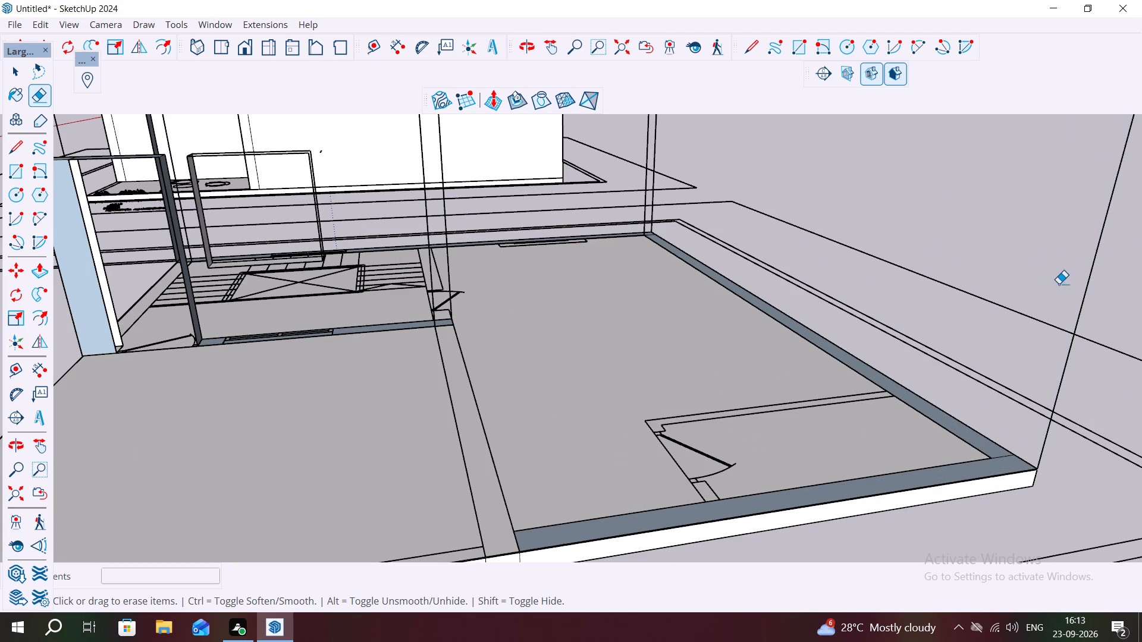
left_click(1081, 307)
scroll(1044, 323, "down", 7)
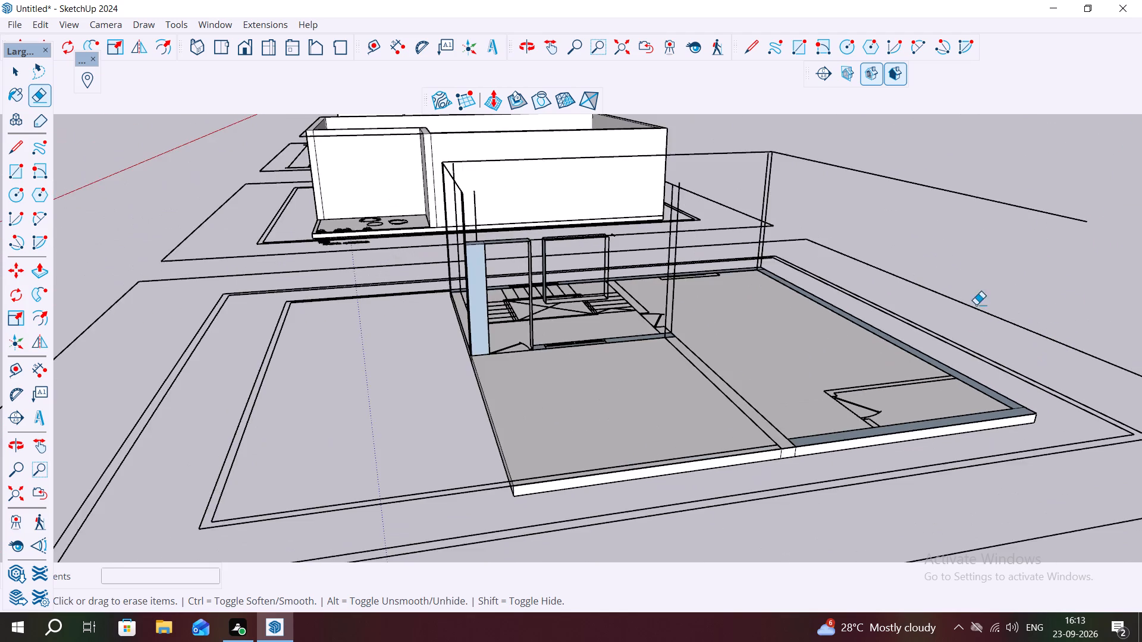
scroll(976, 304, "down", 3)
left_click(1018, 227)
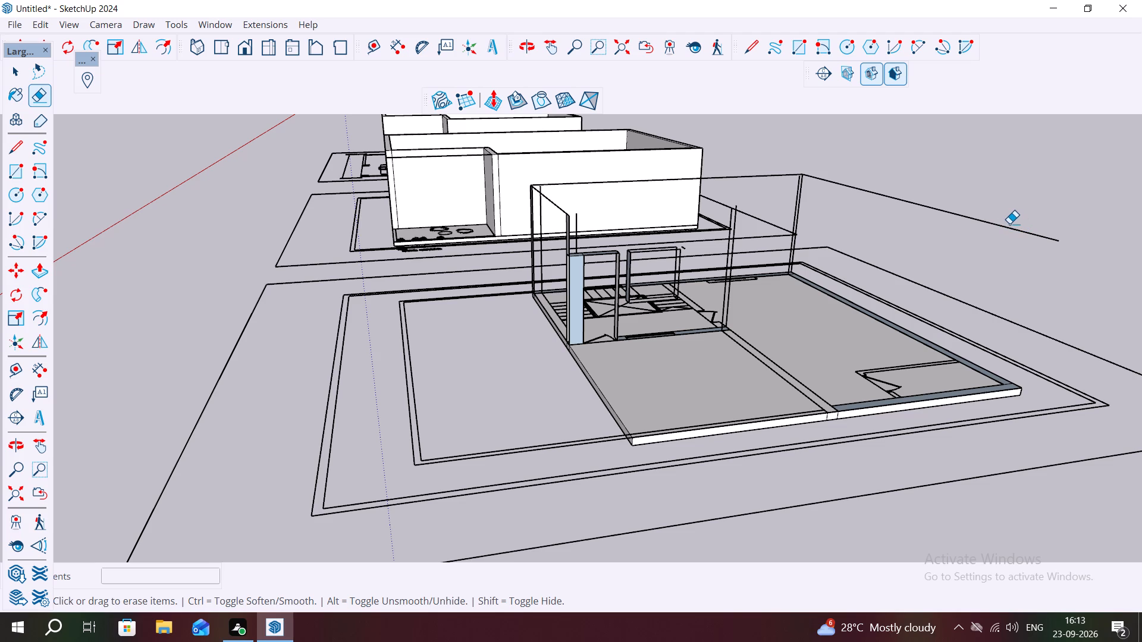
left_click(1013, 228)
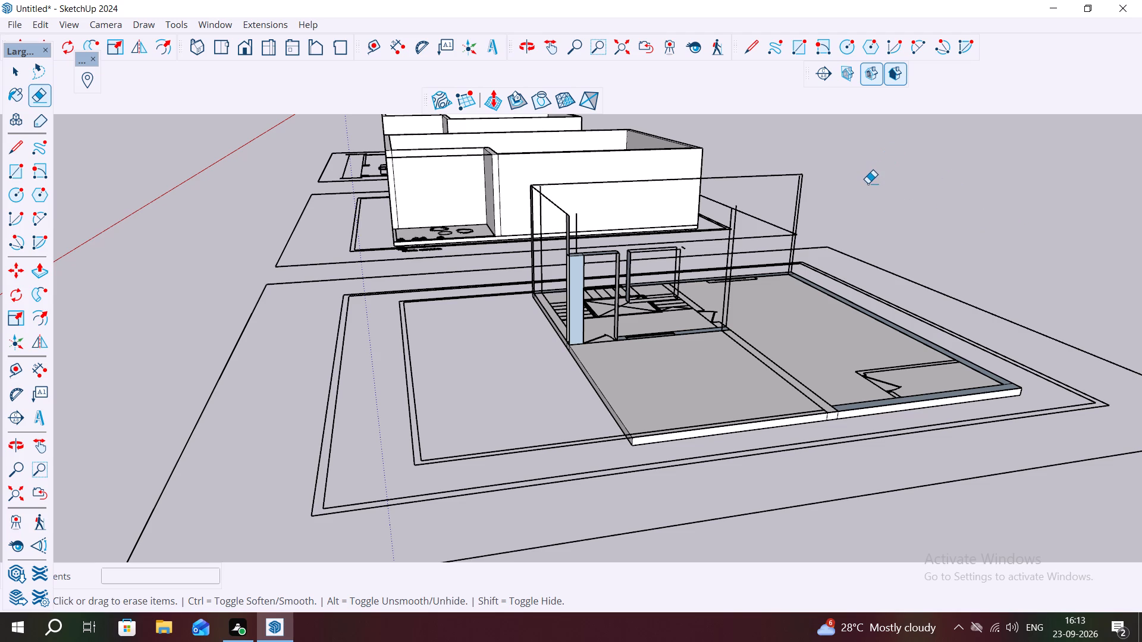
Erase the two leftover vertical edges beside the interior door next to the staircase.
middle_click_drag(860, 175, 679, 265)
scroll(685, 319, "up", 7)
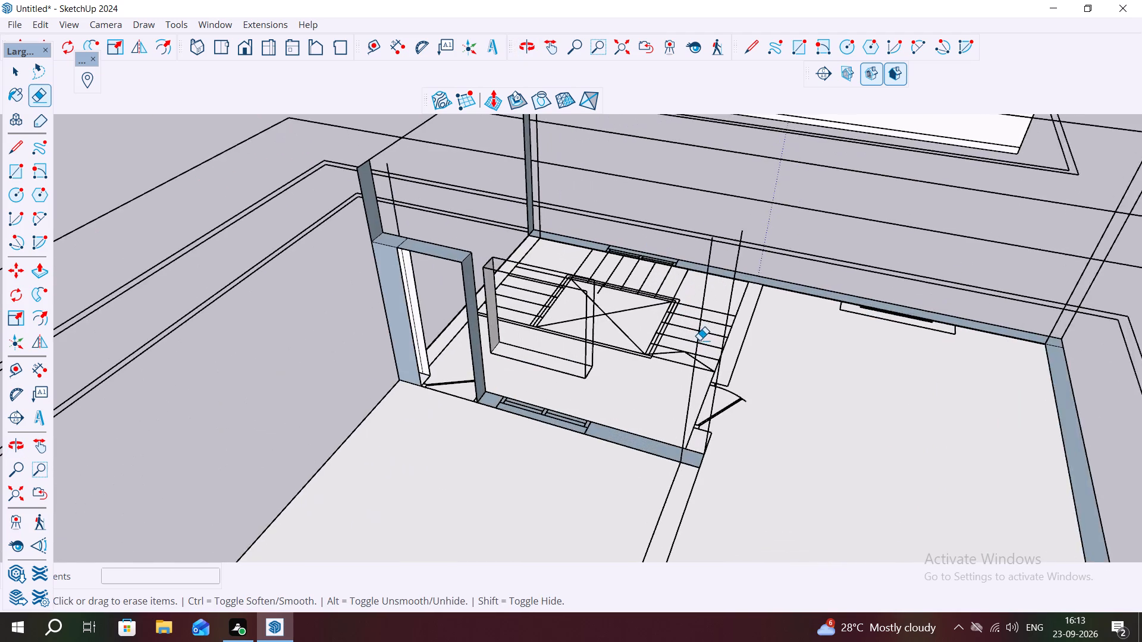
scroll(699, 340, "up", 3)
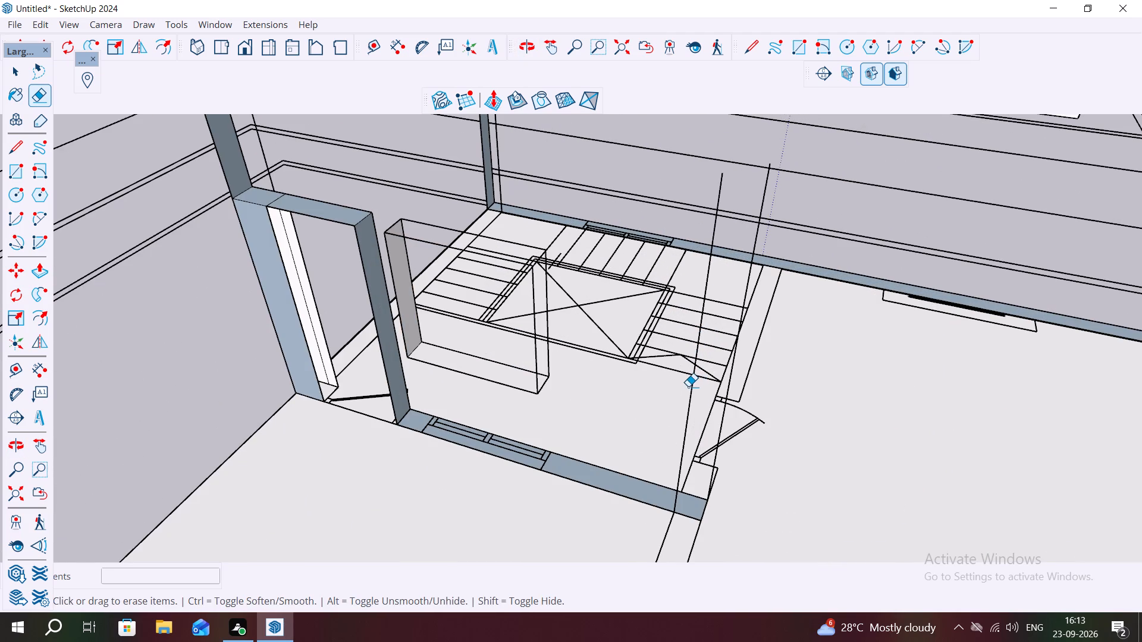
left_click(691, 389)
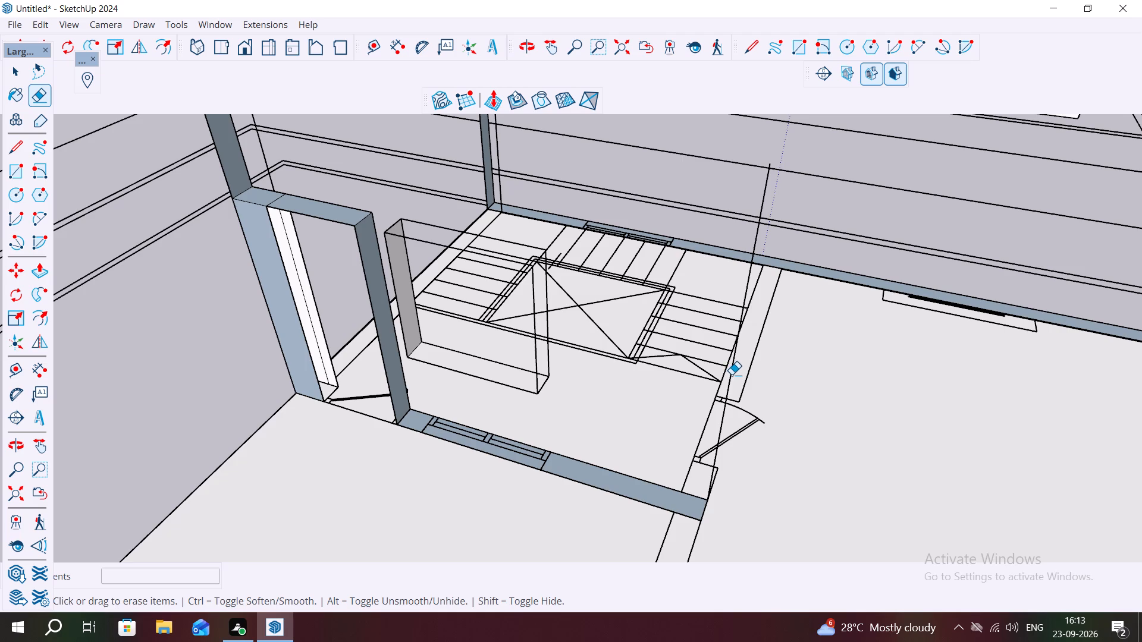
left_click(732, 374)
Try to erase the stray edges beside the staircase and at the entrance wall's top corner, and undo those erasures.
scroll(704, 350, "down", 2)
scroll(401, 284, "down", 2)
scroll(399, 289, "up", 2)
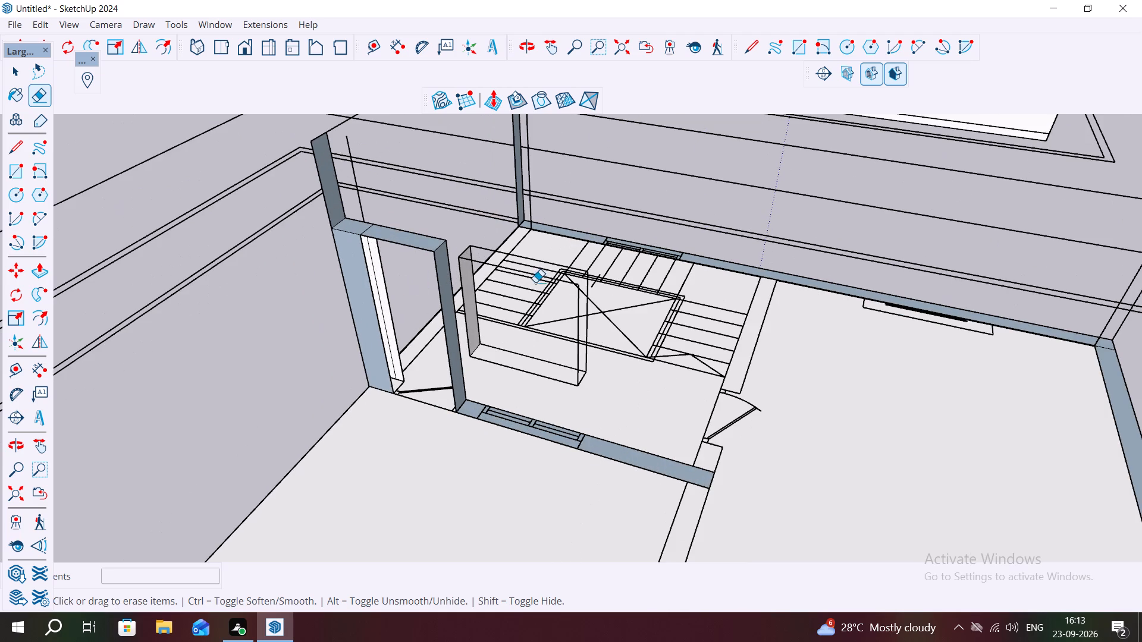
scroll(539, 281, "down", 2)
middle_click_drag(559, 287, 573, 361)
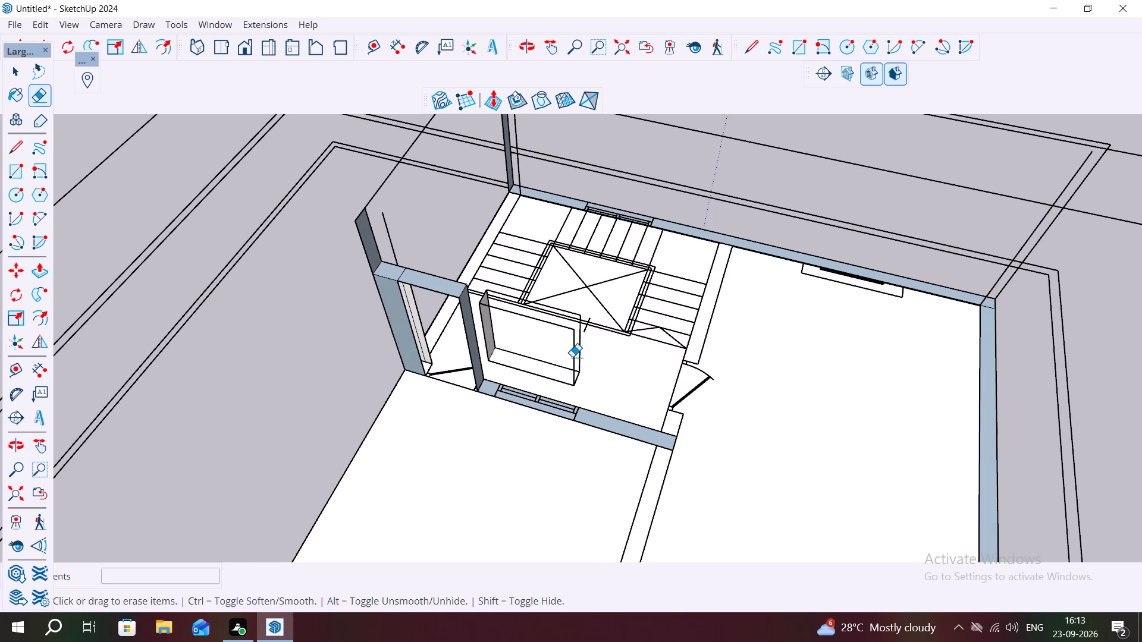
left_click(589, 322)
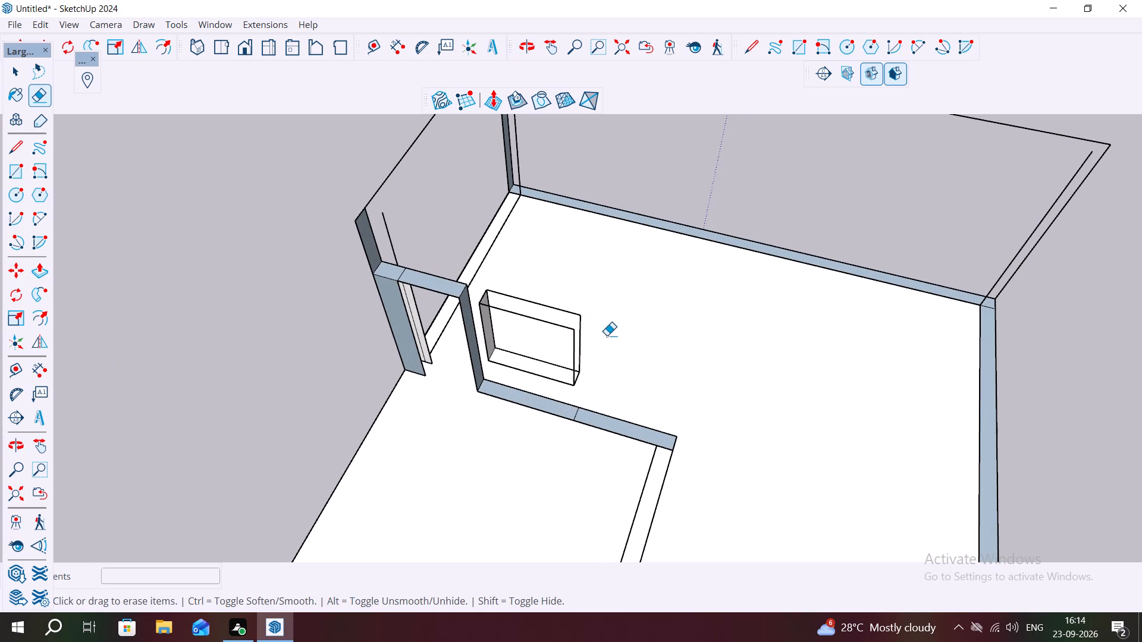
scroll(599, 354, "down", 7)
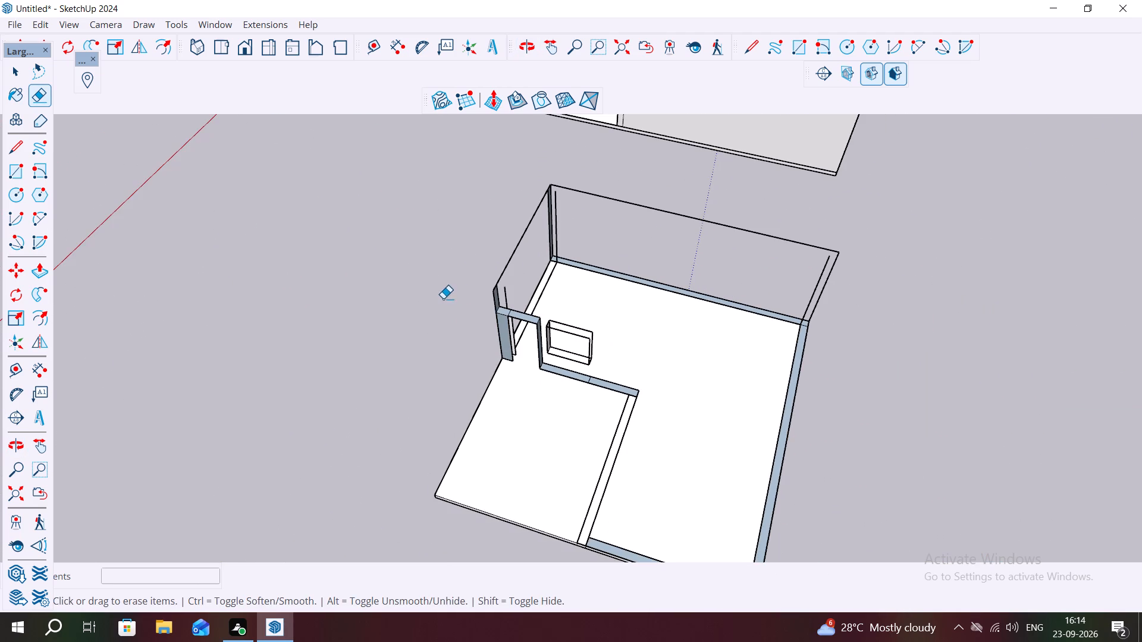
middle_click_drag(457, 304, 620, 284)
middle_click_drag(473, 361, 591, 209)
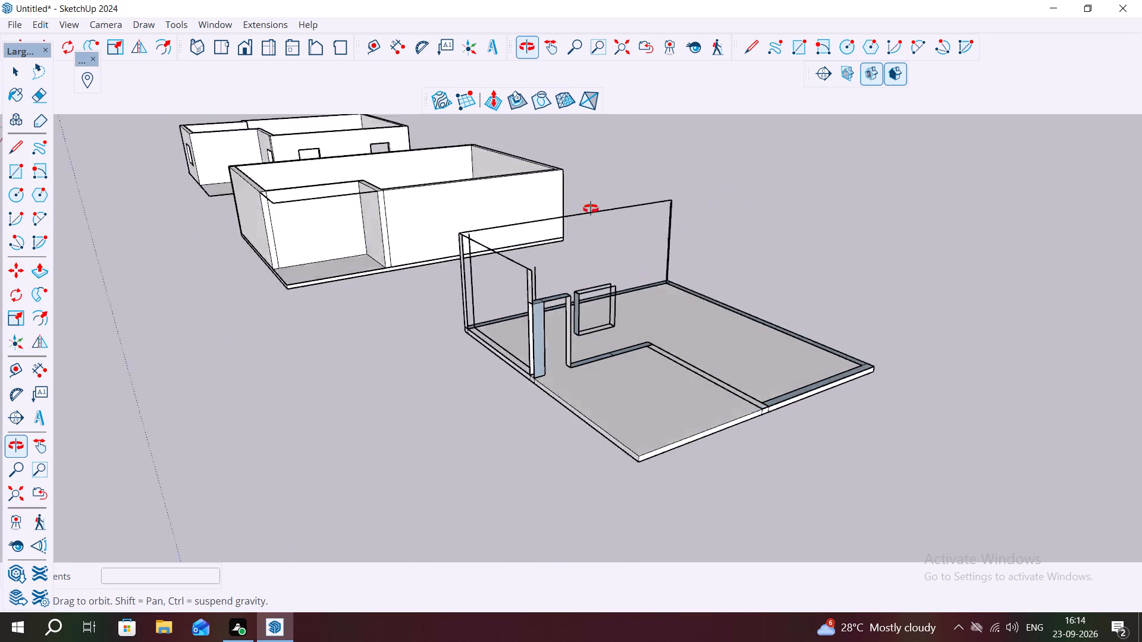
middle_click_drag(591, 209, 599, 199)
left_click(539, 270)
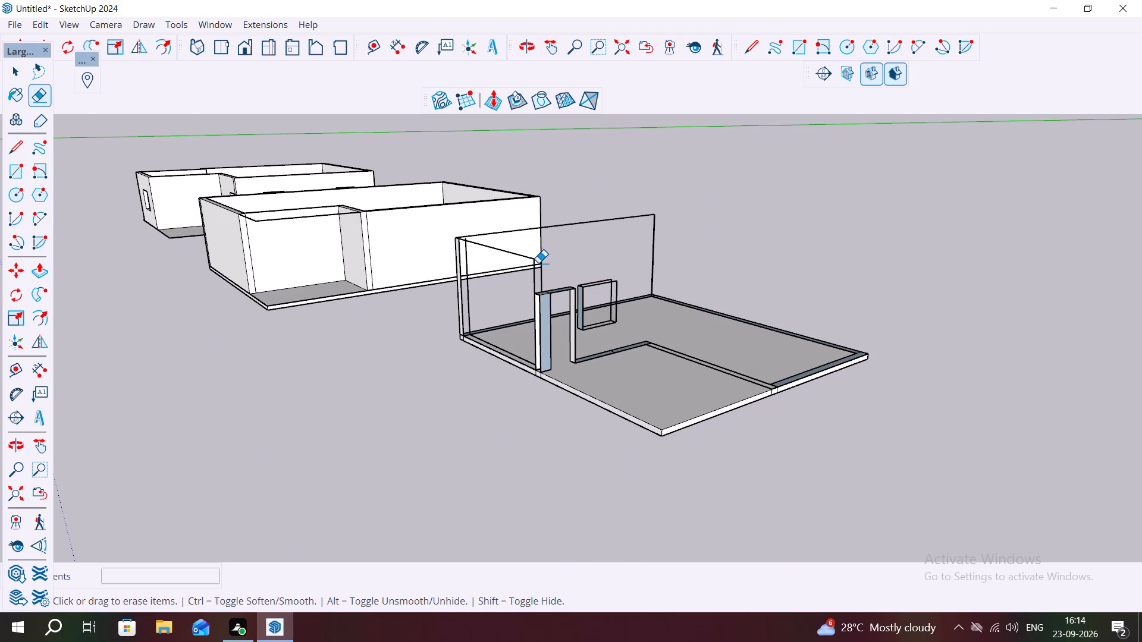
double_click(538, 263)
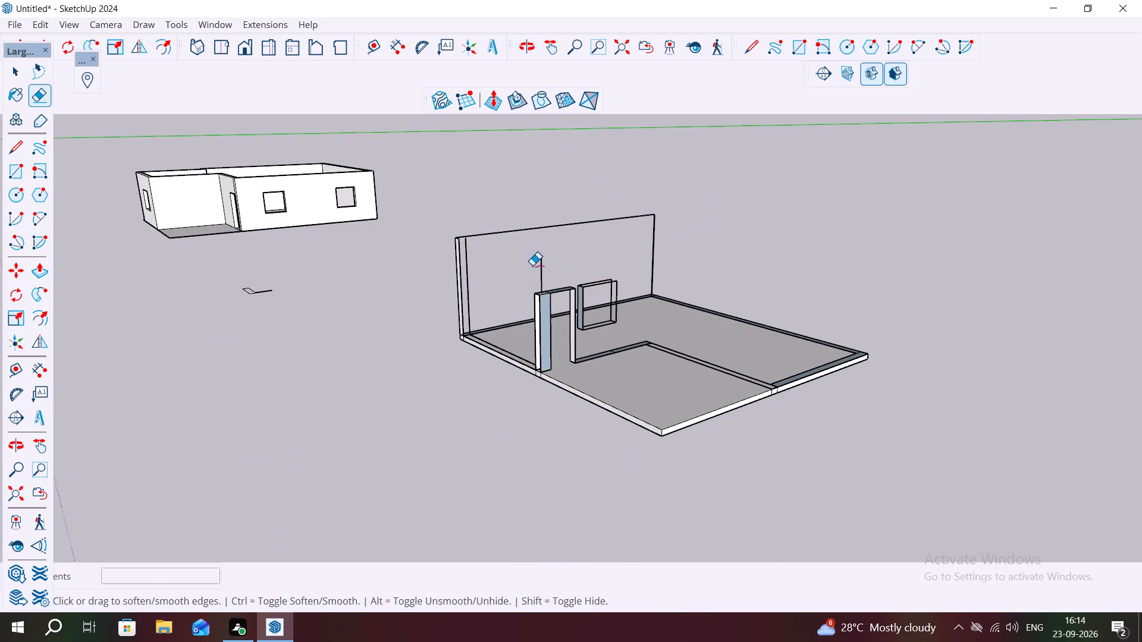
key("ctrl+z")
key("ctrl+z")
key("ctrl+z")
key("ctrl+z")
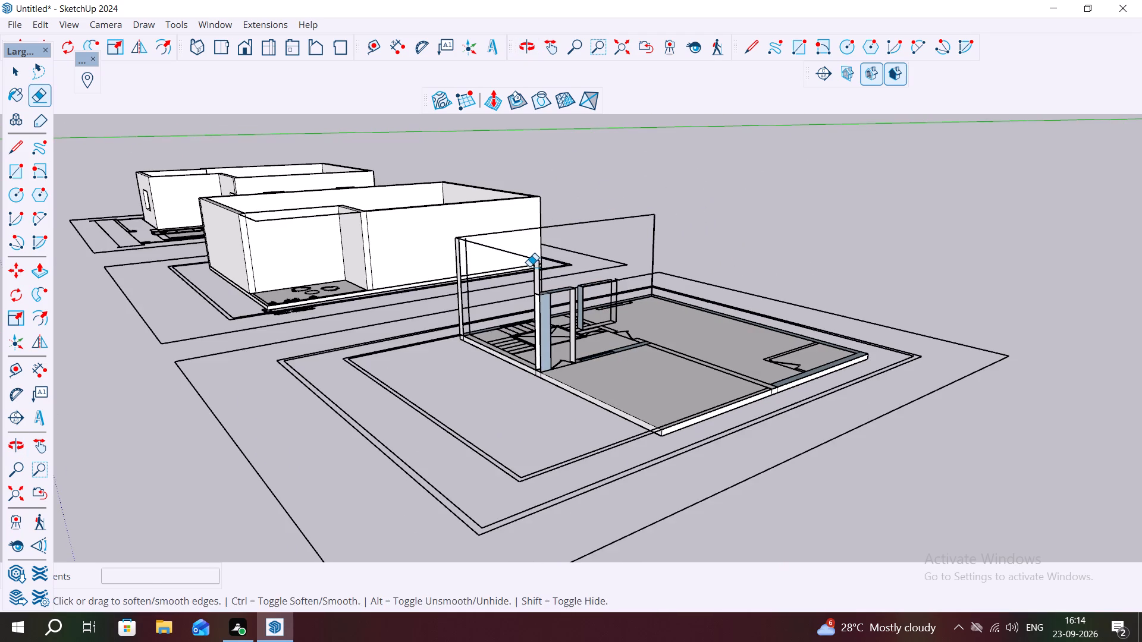
Erase the top edge left from the staircase-side wall facing the neighbouring building.
scroll(444, 292, "down", 2)
middle_click_drag(478, 281, 619, 375)
scroll(585, 354, "up", 2)
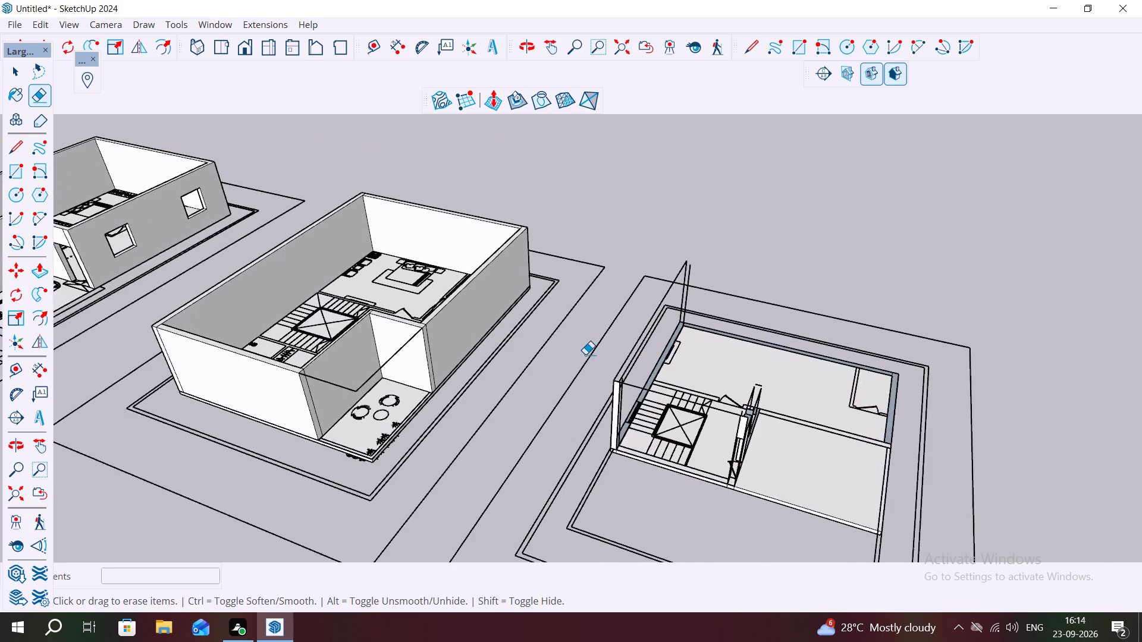
scroll(585, 354, "up", 4)
middle_click_drag(657, 374, 830, 389)
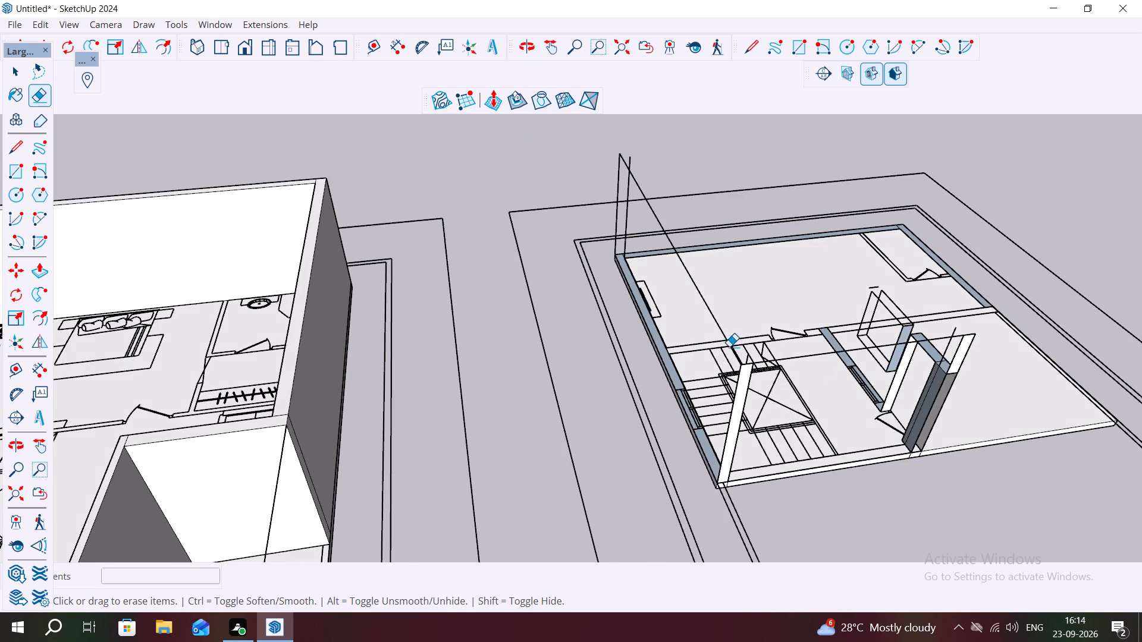
left_click(726, 336)
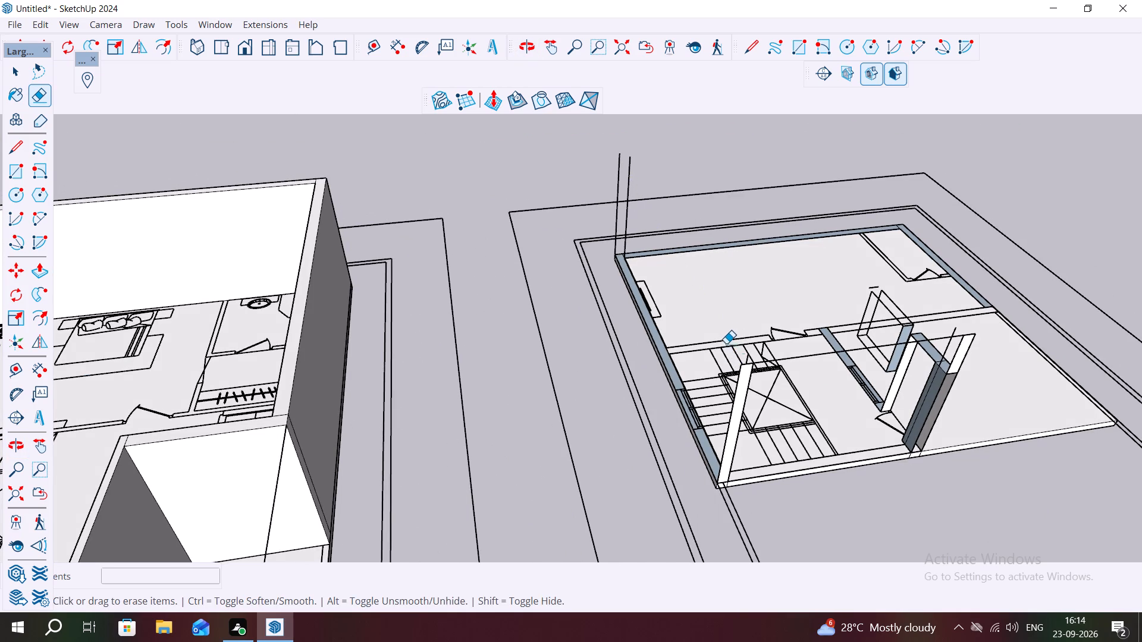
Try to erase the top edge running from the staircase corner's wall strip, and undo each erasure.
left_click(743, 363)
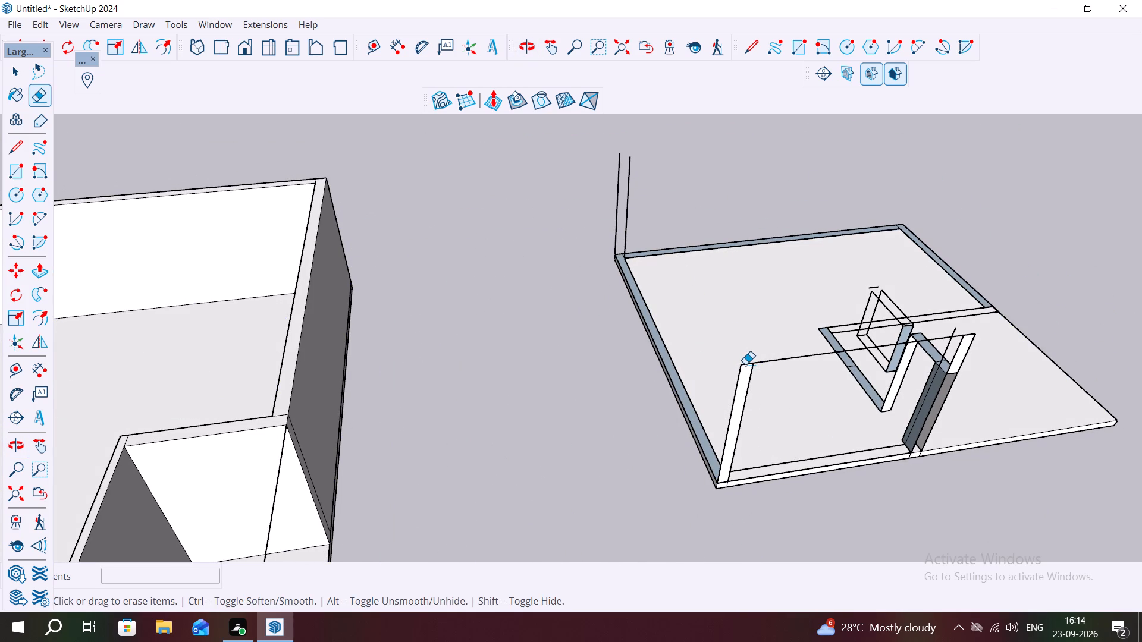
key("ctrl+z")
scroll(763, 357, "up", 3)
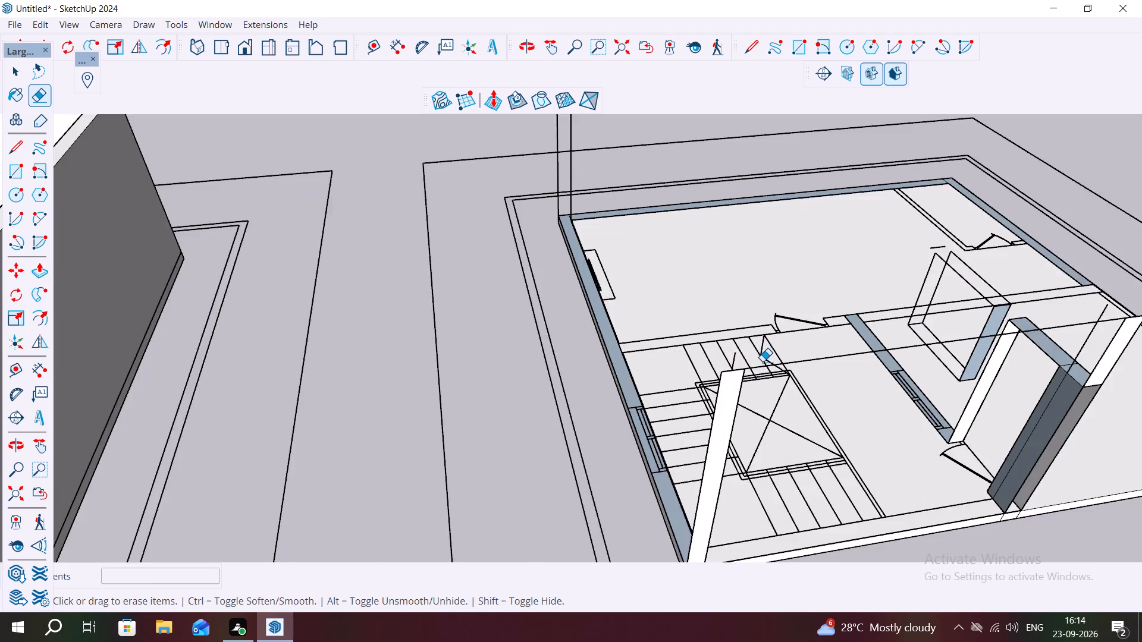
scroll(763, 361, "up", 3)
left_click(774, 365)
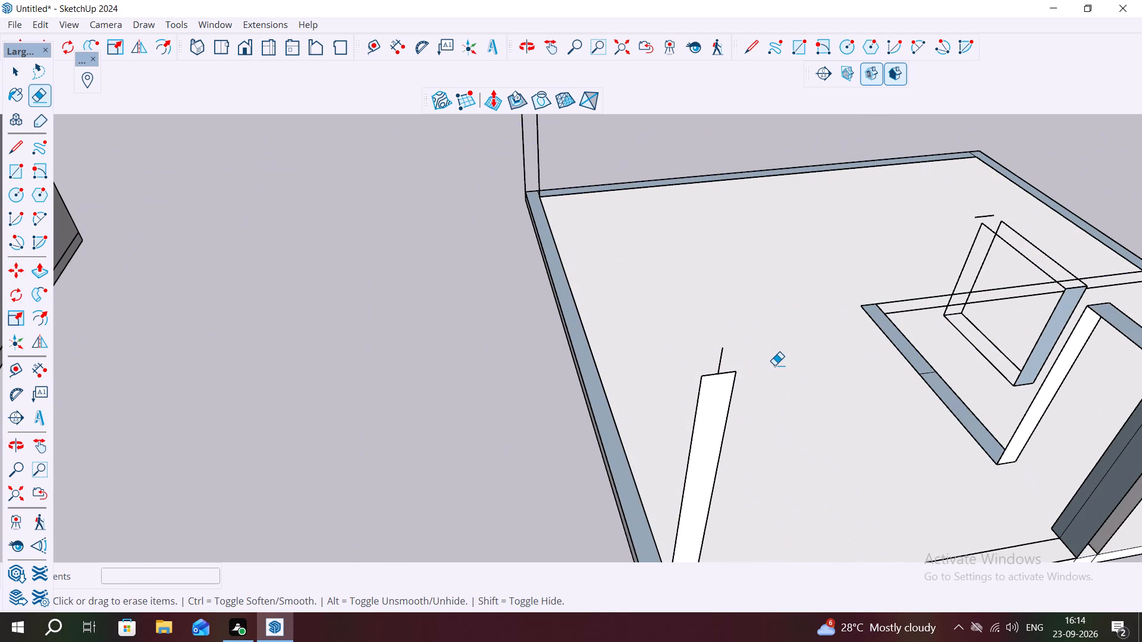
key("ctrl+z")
Erase the vertical wall strip at the staircase corner along with its attached top edge and remaining vertical edges.
scroll(736, 386, "up", 7)
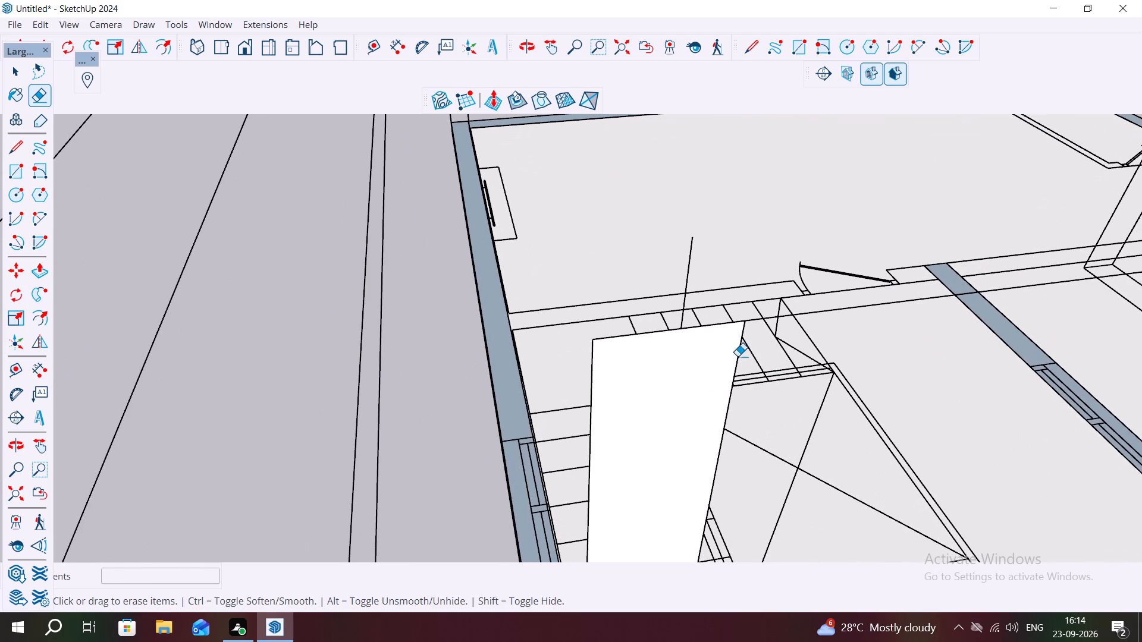
left_click(739, 350)
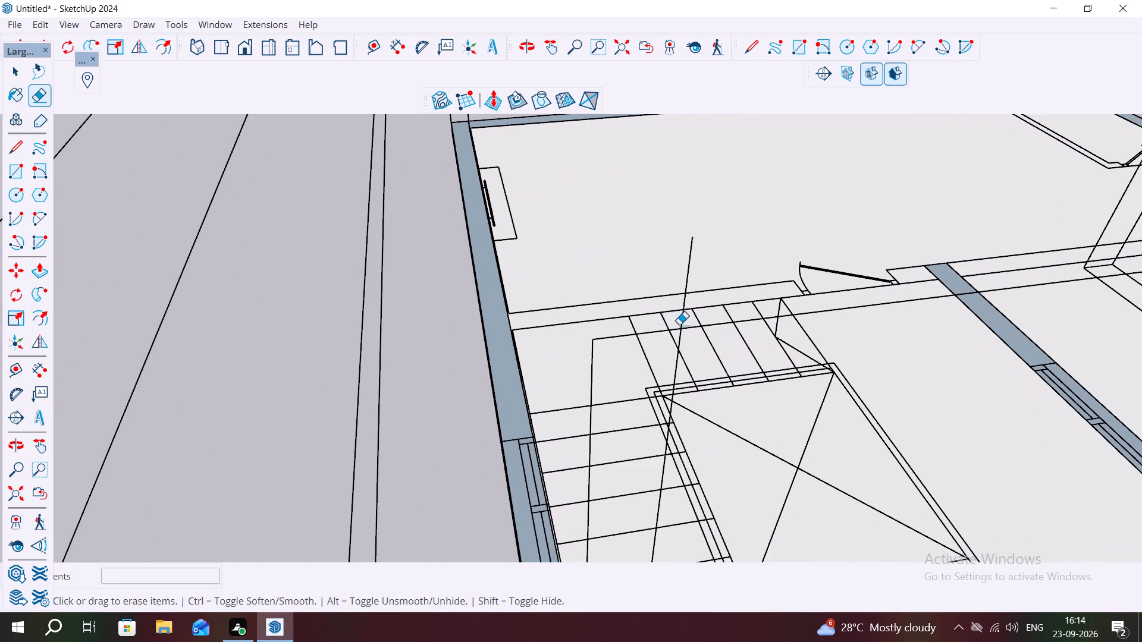
left_click(657, 331)
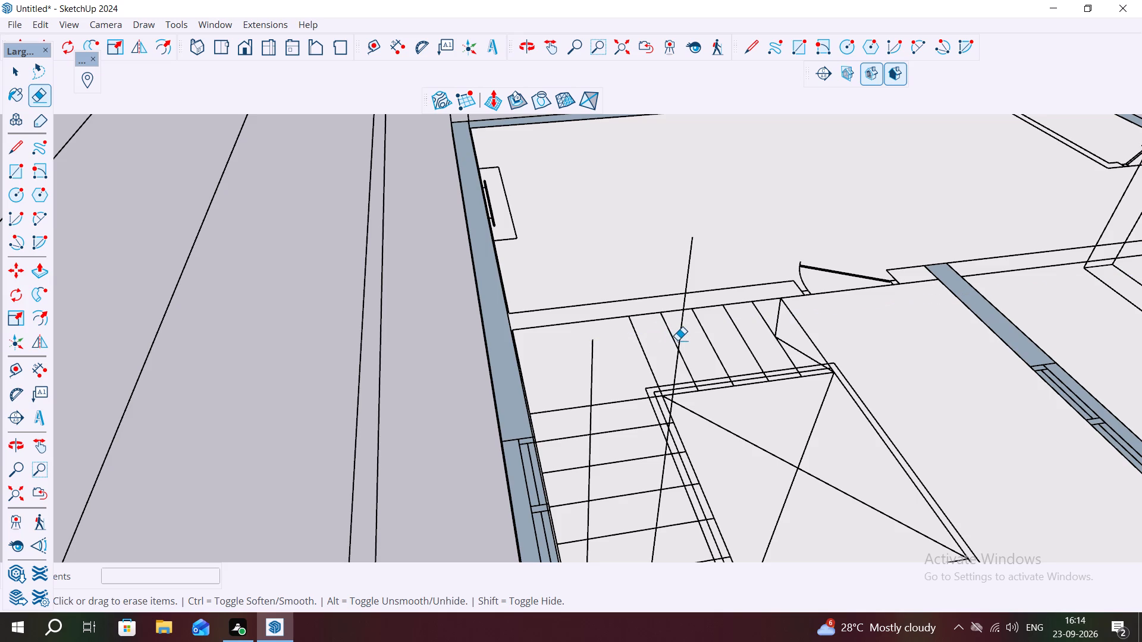
left_click(679, 340)
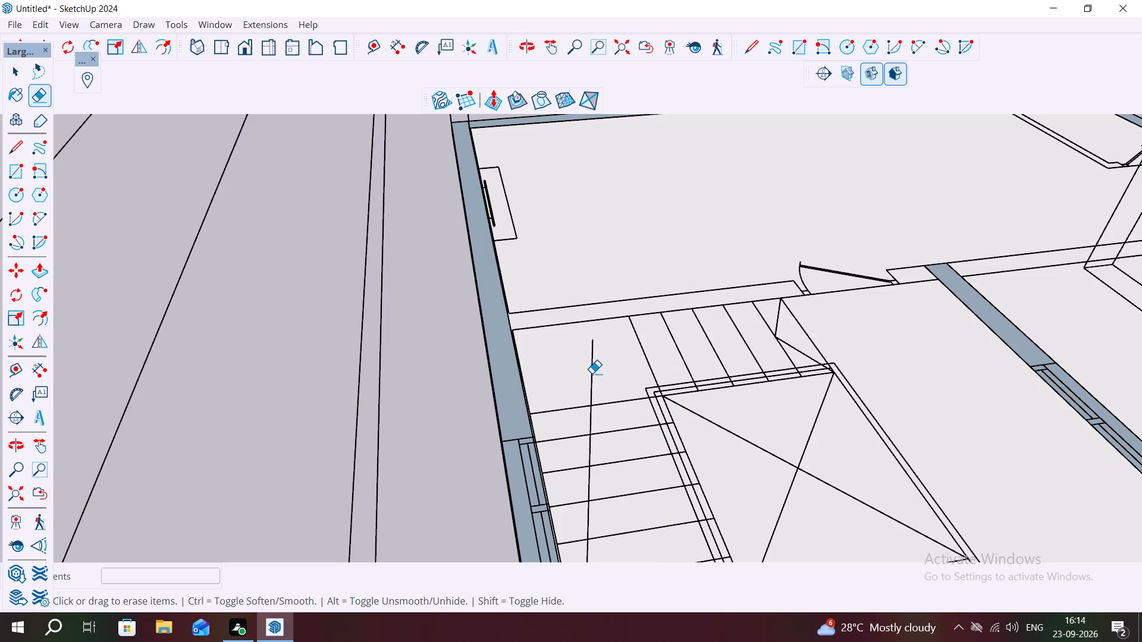
left_click(592, 373)
Erase the two stray vertical edges rising from the far corner of the staircase-side wall footprint.
scroll(604, 335, "down", 13)
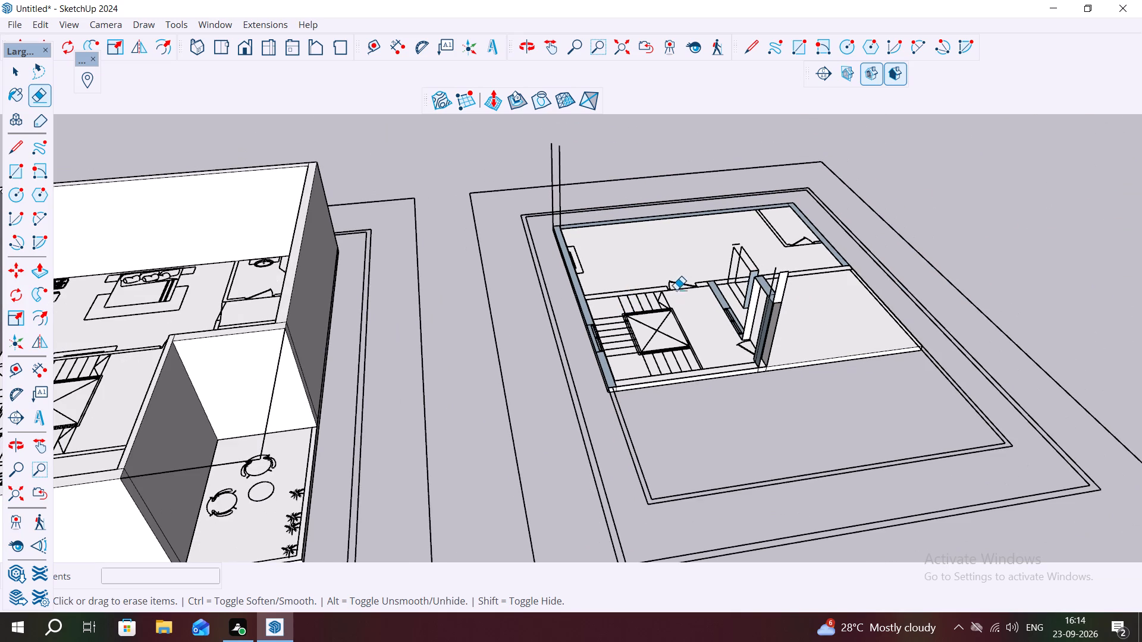
scroll(745, 295, "up", 6)
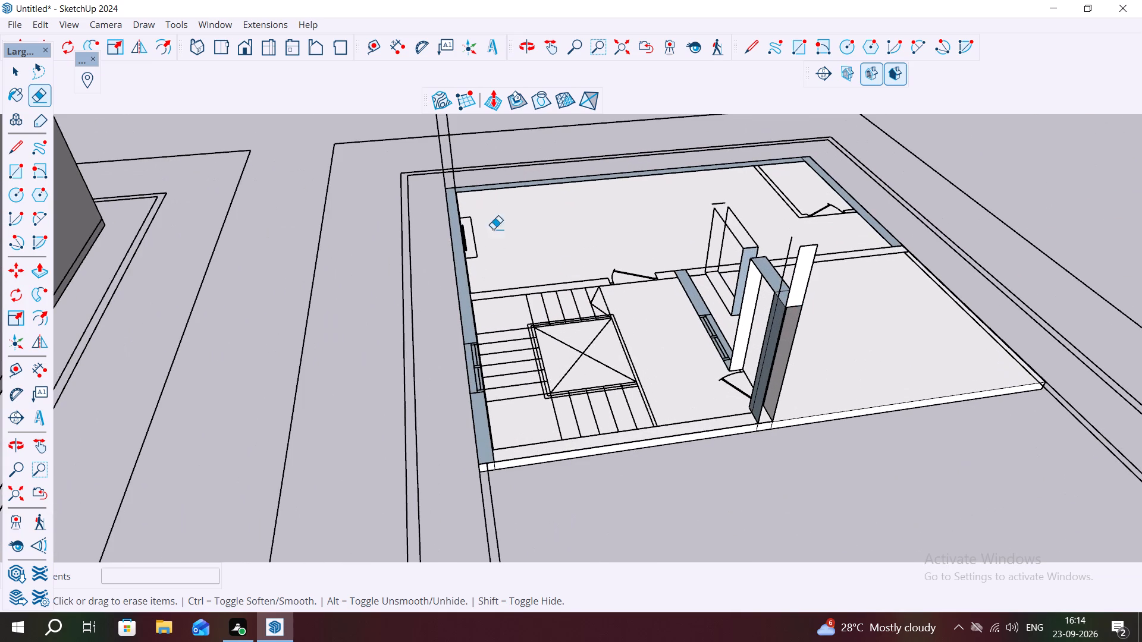
key("Escape")
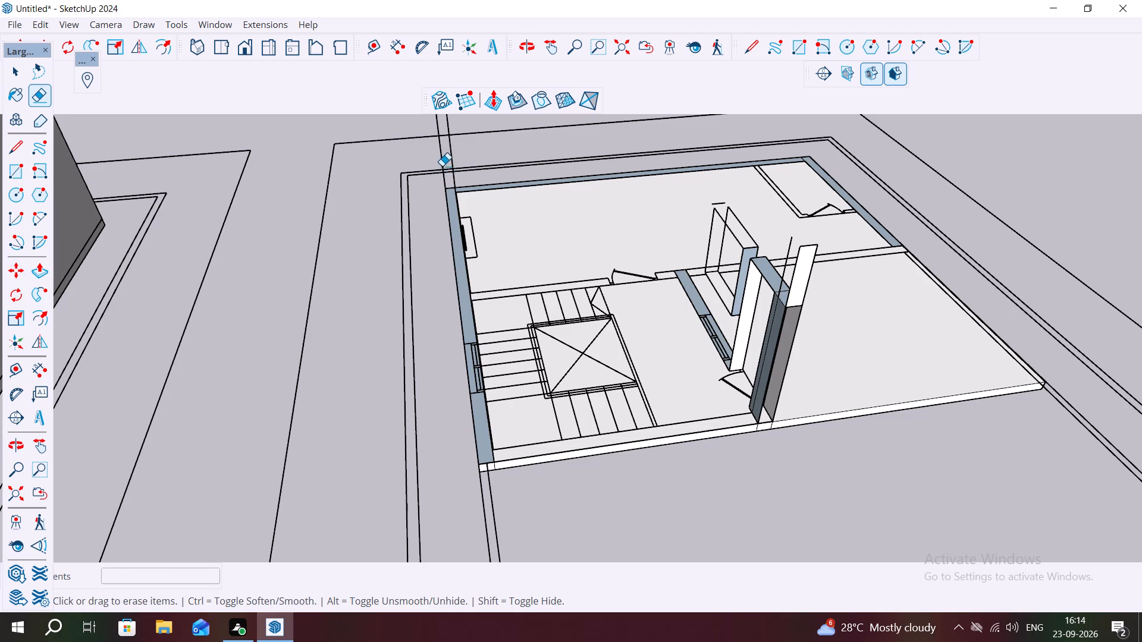
left_click(440, 158)
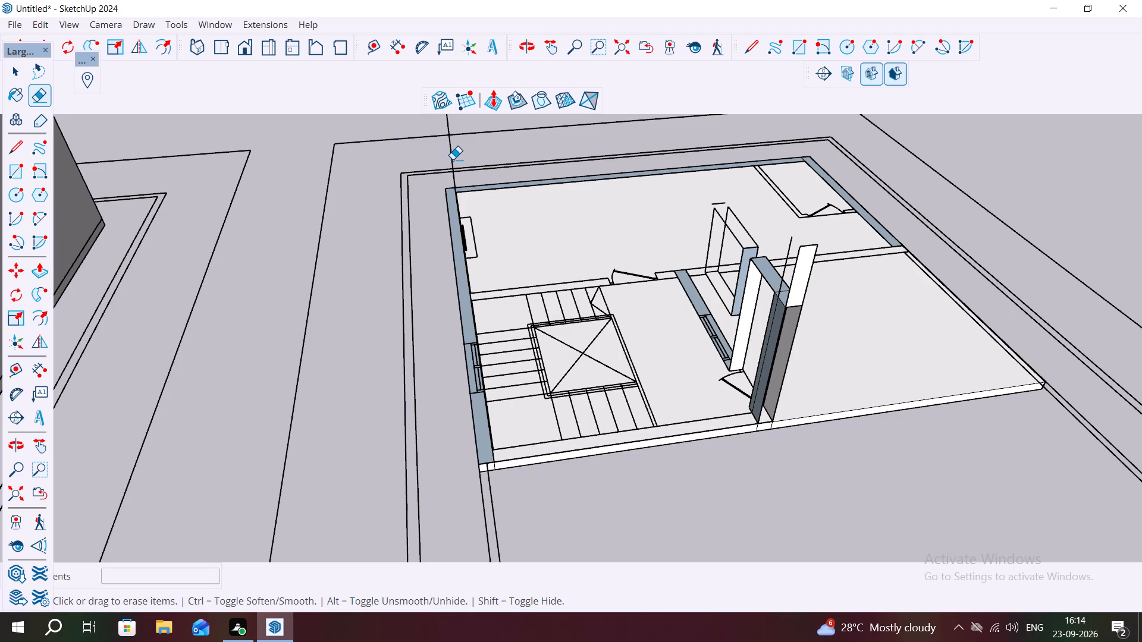
left_click(453, 159)
key("Escape")
Pull the staircase-side wall footprint face up 10' with Push/Pull.
key("space")
left_click(454, 251)
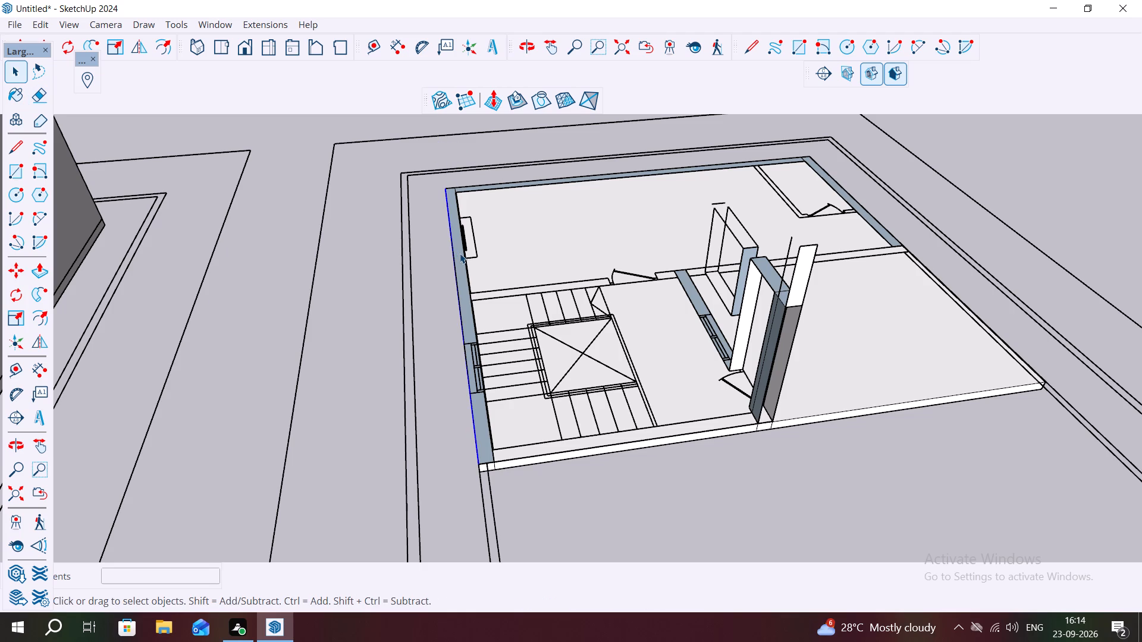
double_click(460, 253)
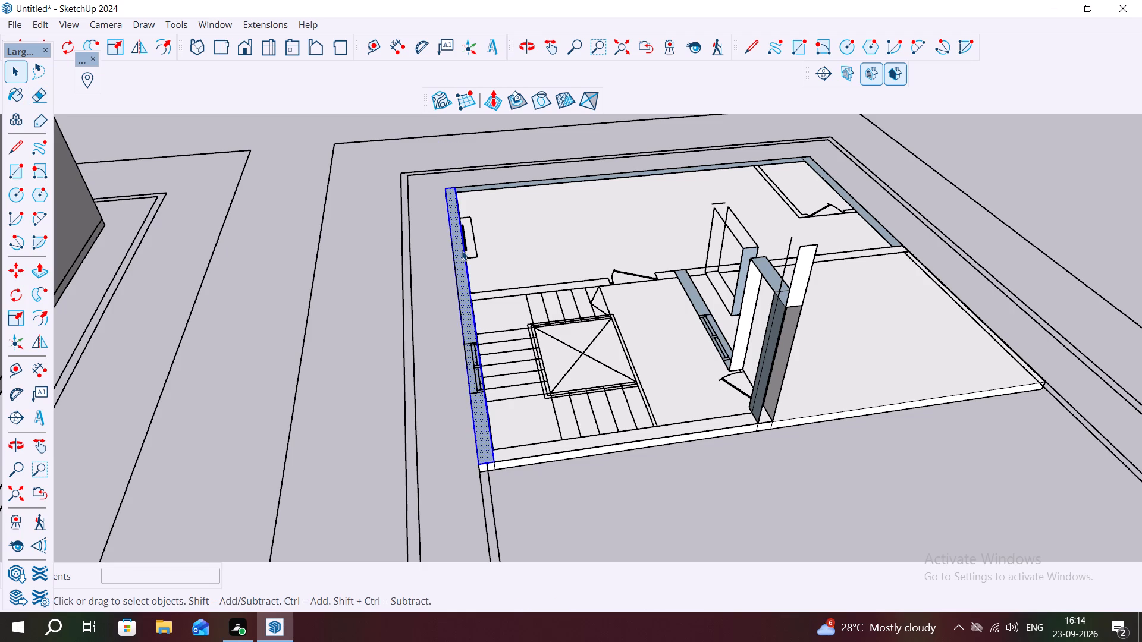
key("p")
left_click(464, 248)
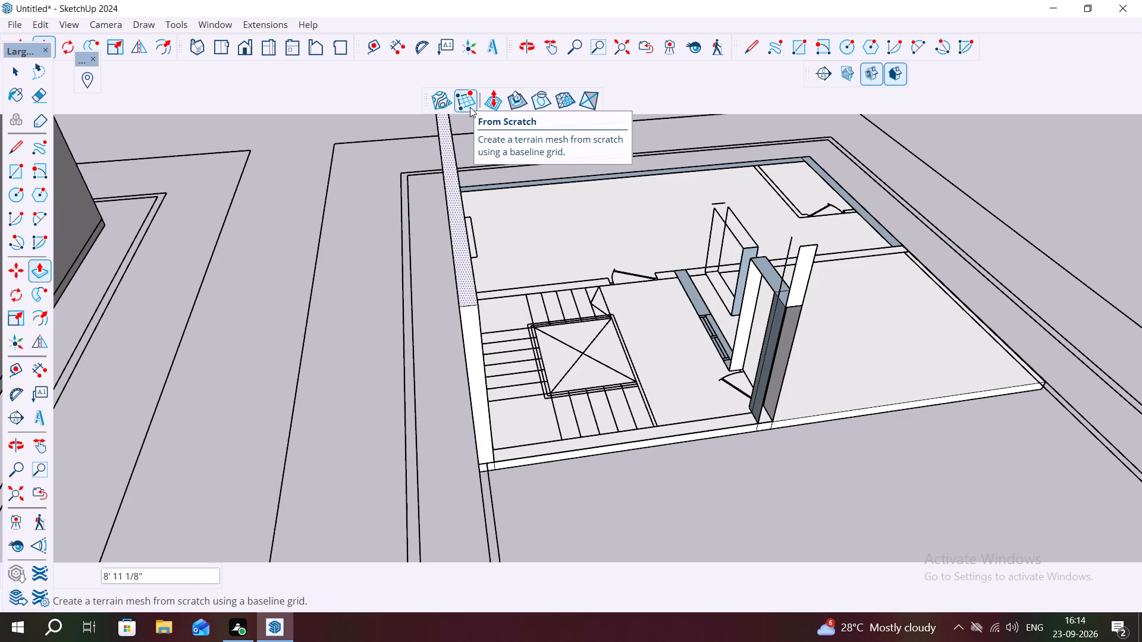
type("10'")
key("Return")
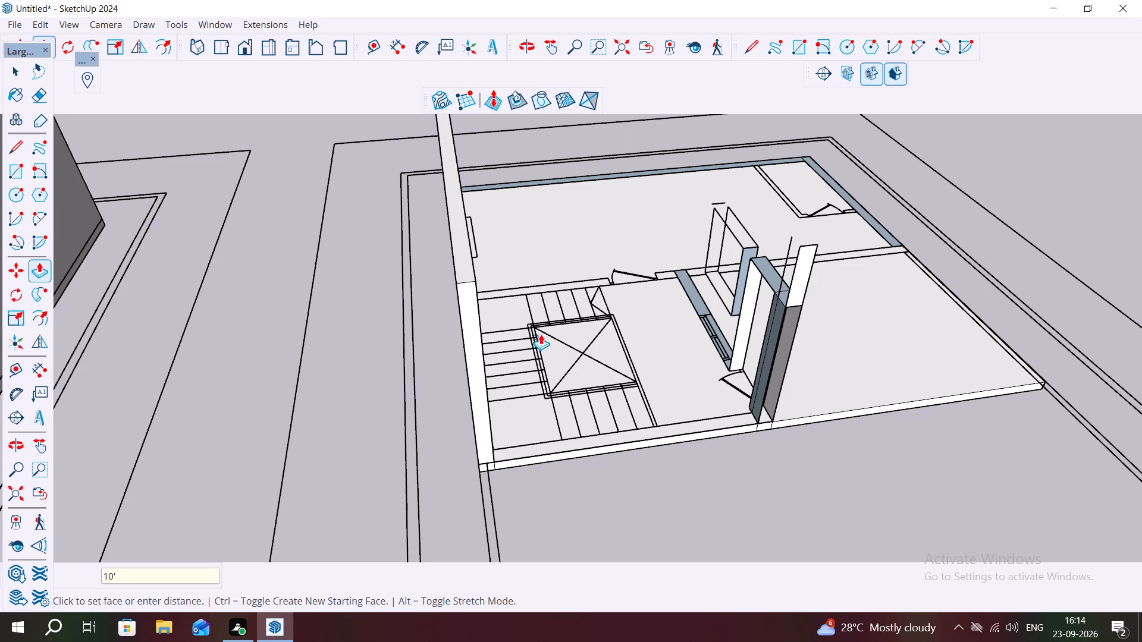
key("space")
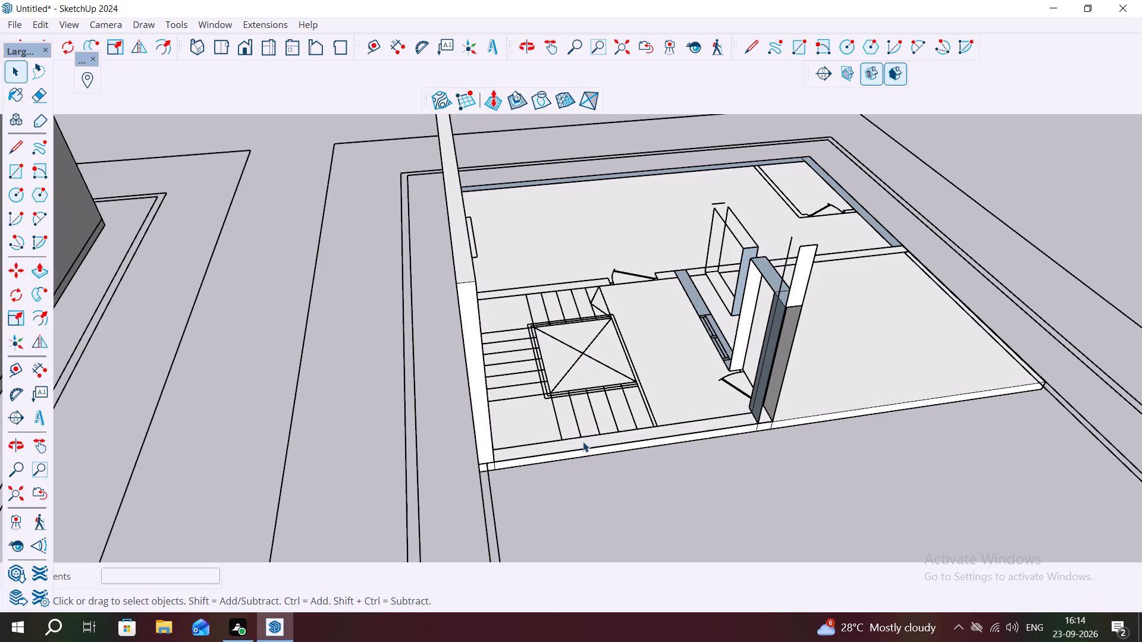
Open the floor slab group beneath the staircase for editing.
left_click(583, 441)
double_click(583, 441)
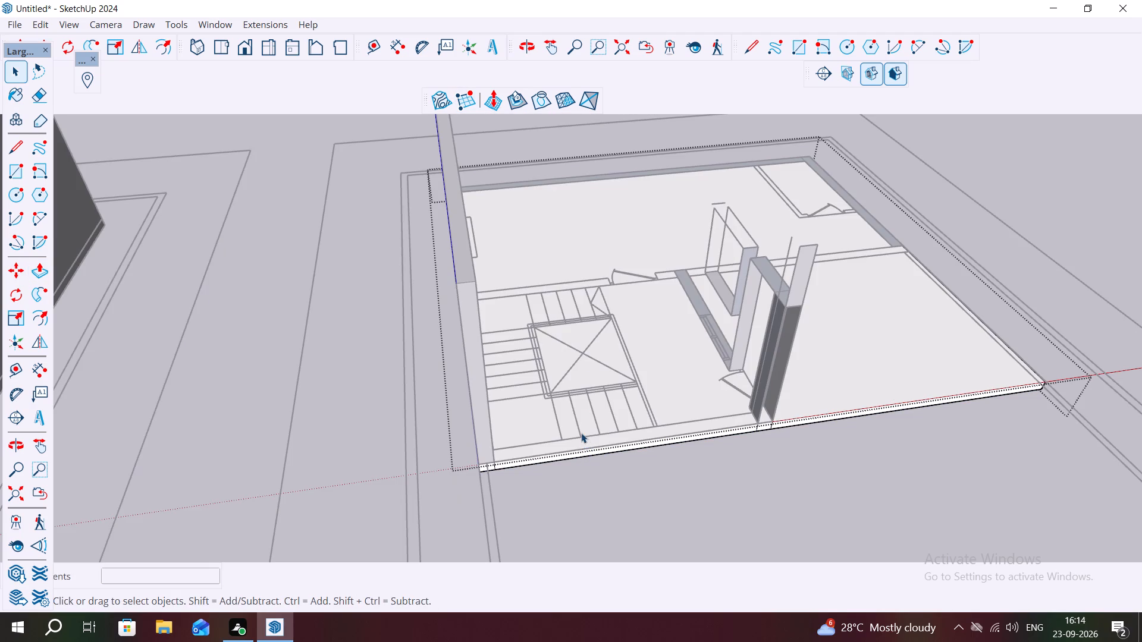
middle_click_drag(581, 432, 581, 468)
left_click(686, 509)
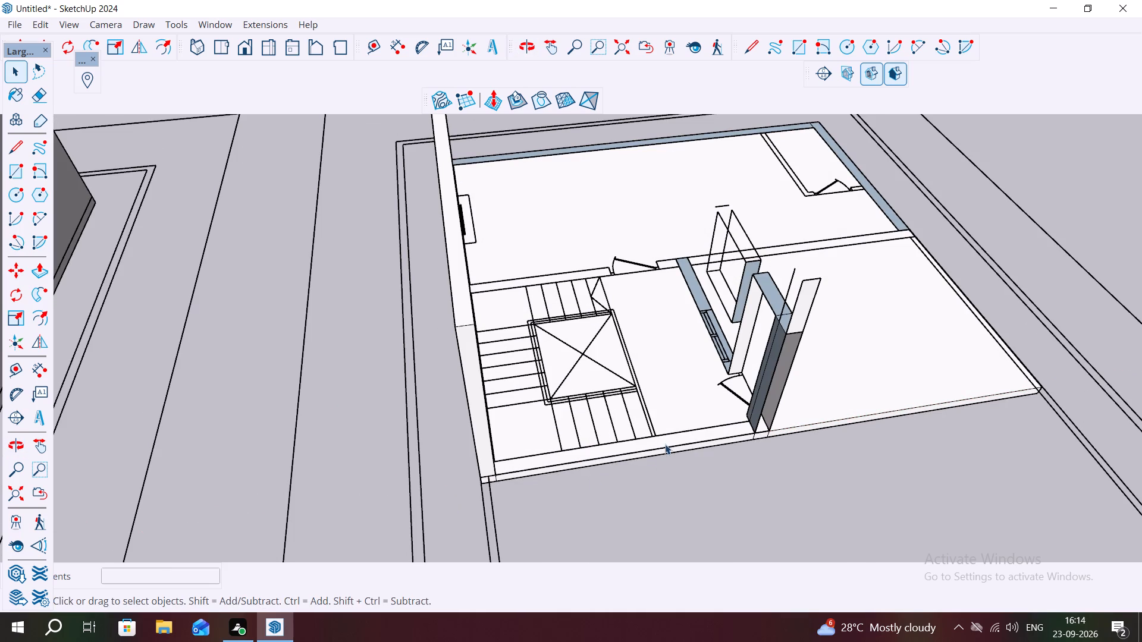
left_click(664, 440)
double_click(664, 438)
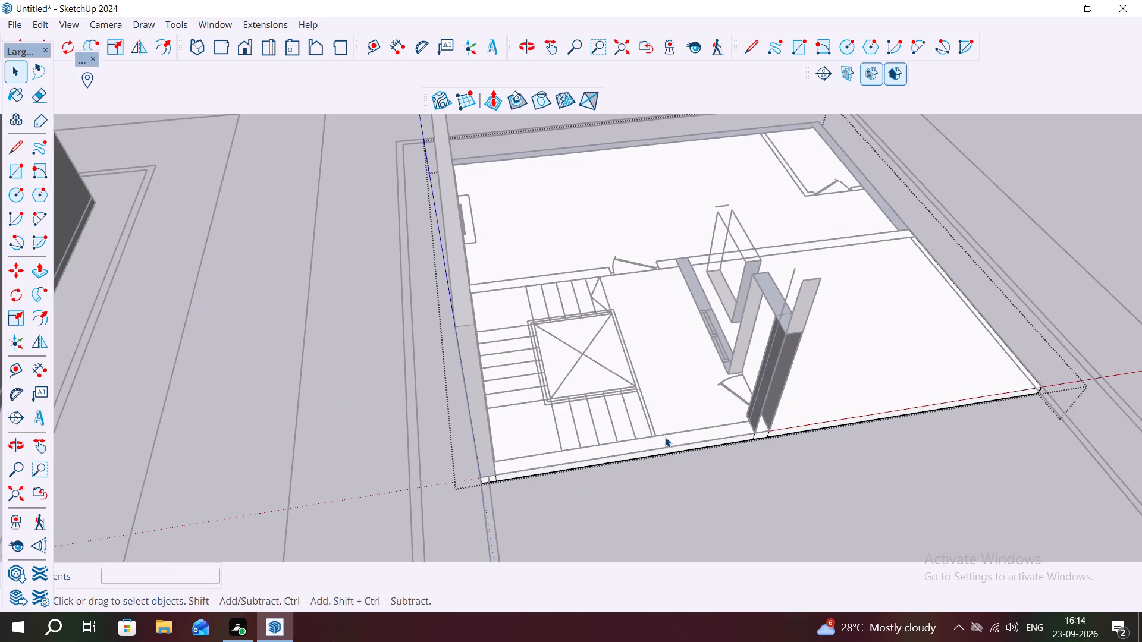
middle_click_drag(665, 437, 678, 483)
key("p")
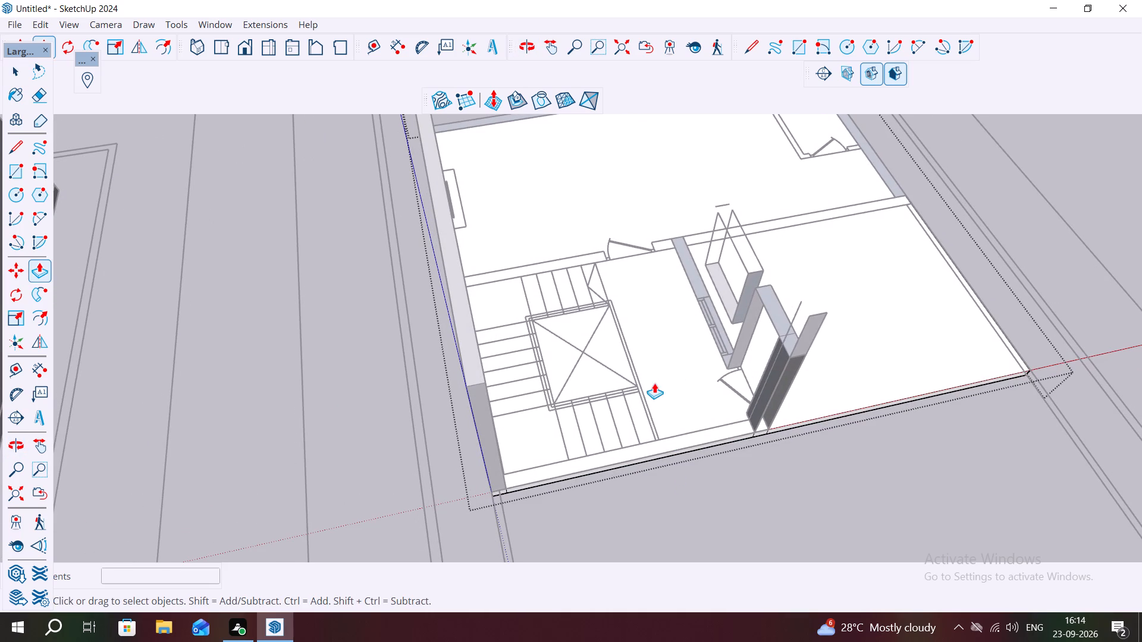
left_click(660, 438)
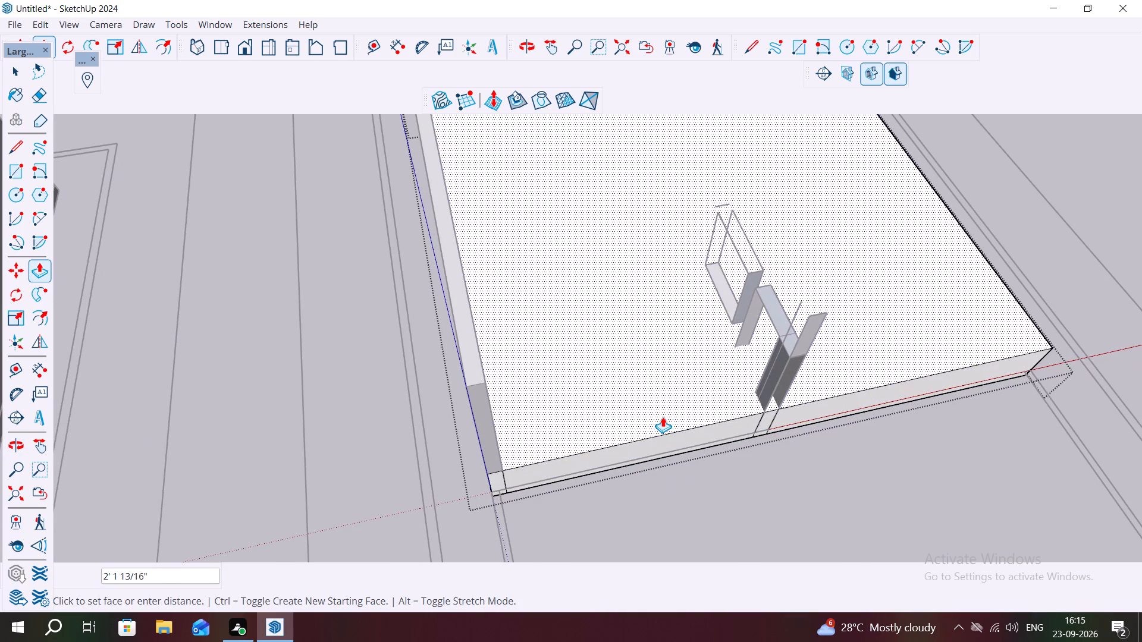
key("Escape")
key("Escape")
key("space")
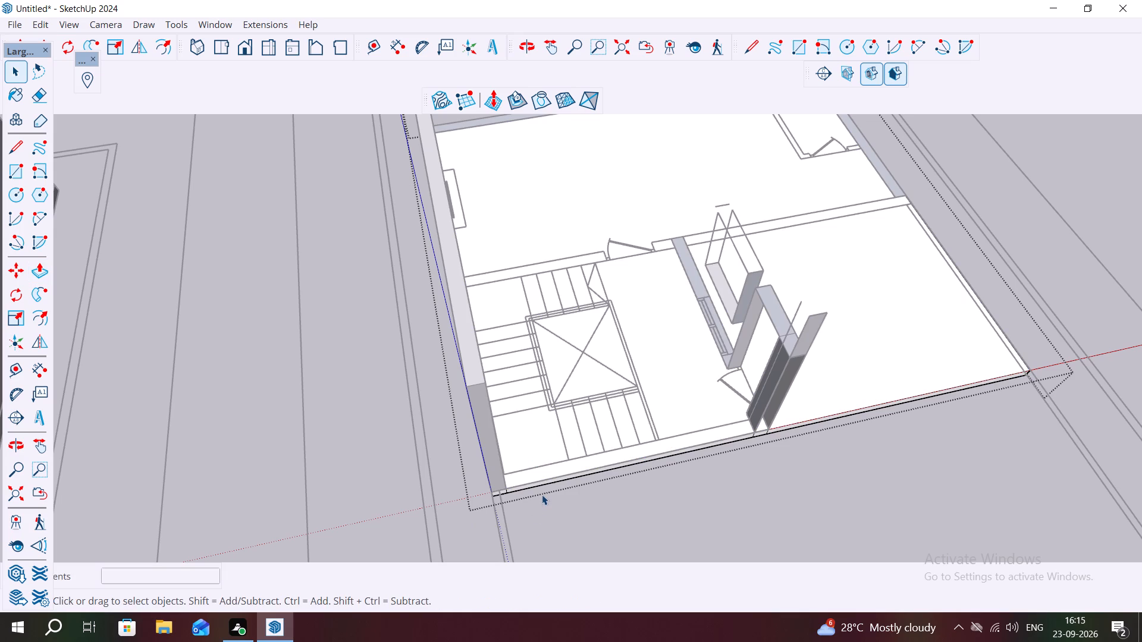
Draw a rectangle about 12' 9" by 9" over the front wall footprint, from the staircase-side wall's inner corner to the entrance wall faces.
key("r")
scroll(516, 474, "up", 7)
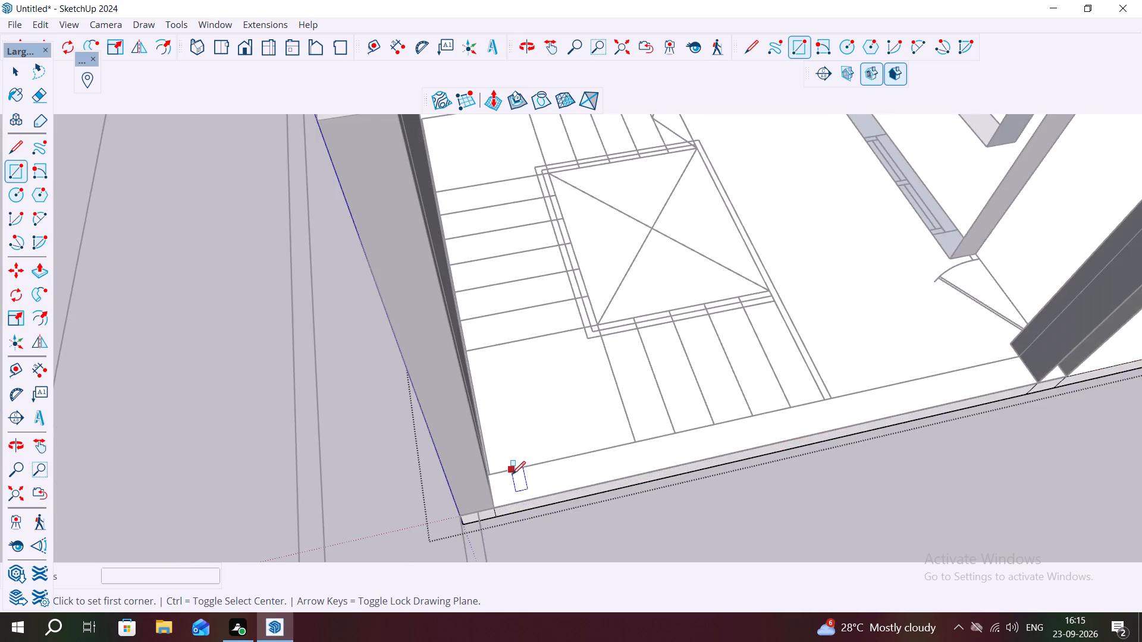
scroll(512, 474, "up", 4)
middle_click_drag(487, 479, 440, 534)
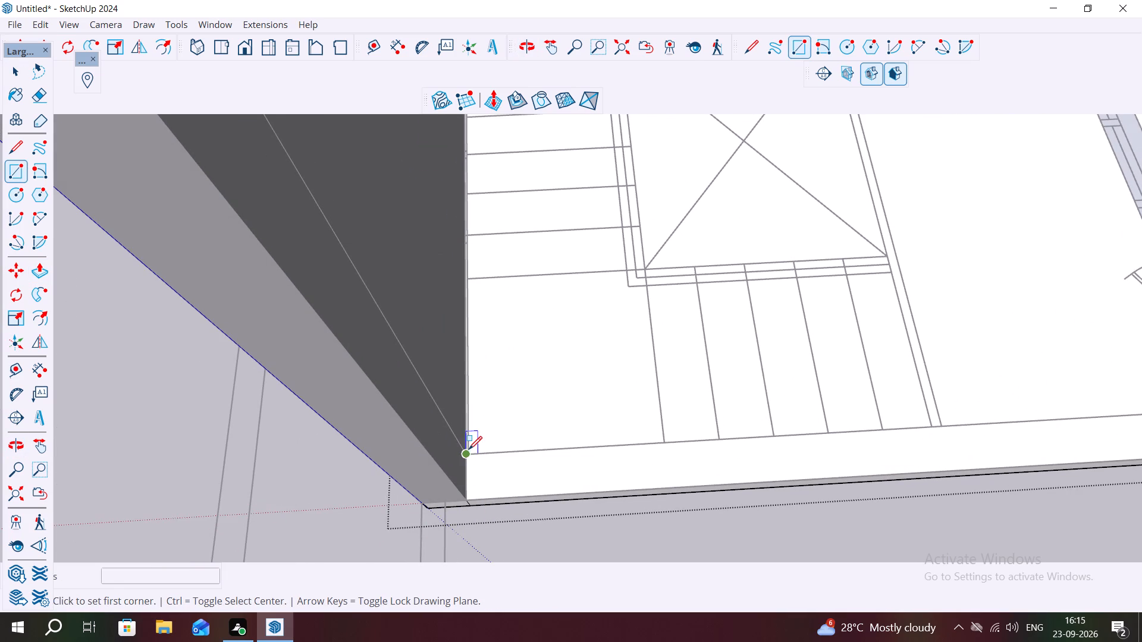
left_click_drag(468, 452, 468, 458)
scroll(514, 491, "down", 5)
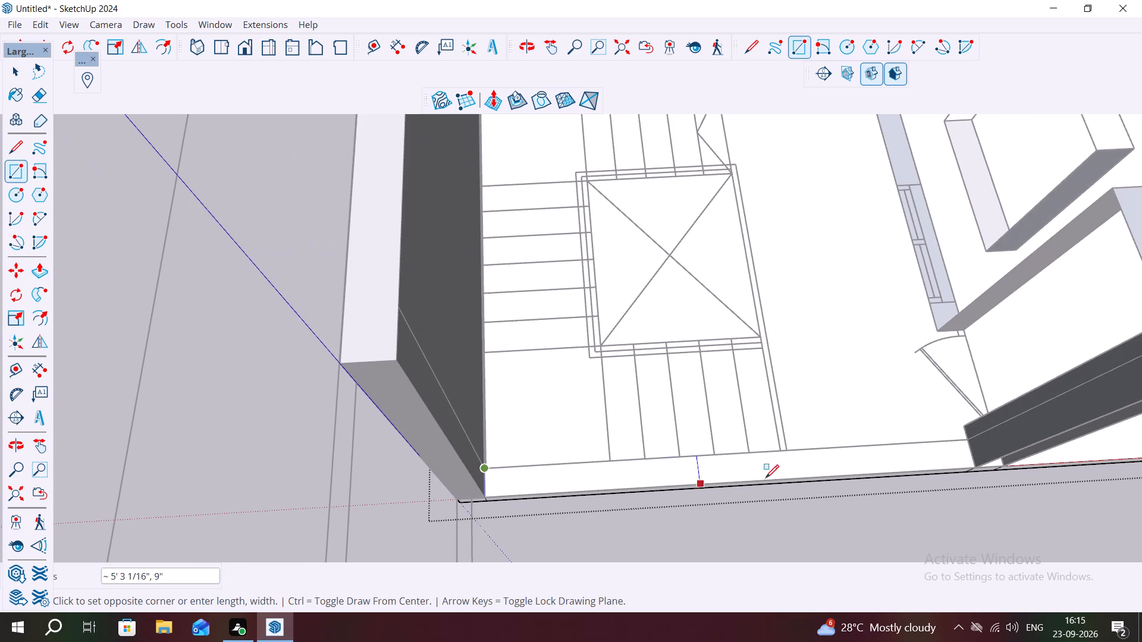
left_click(971, 464)
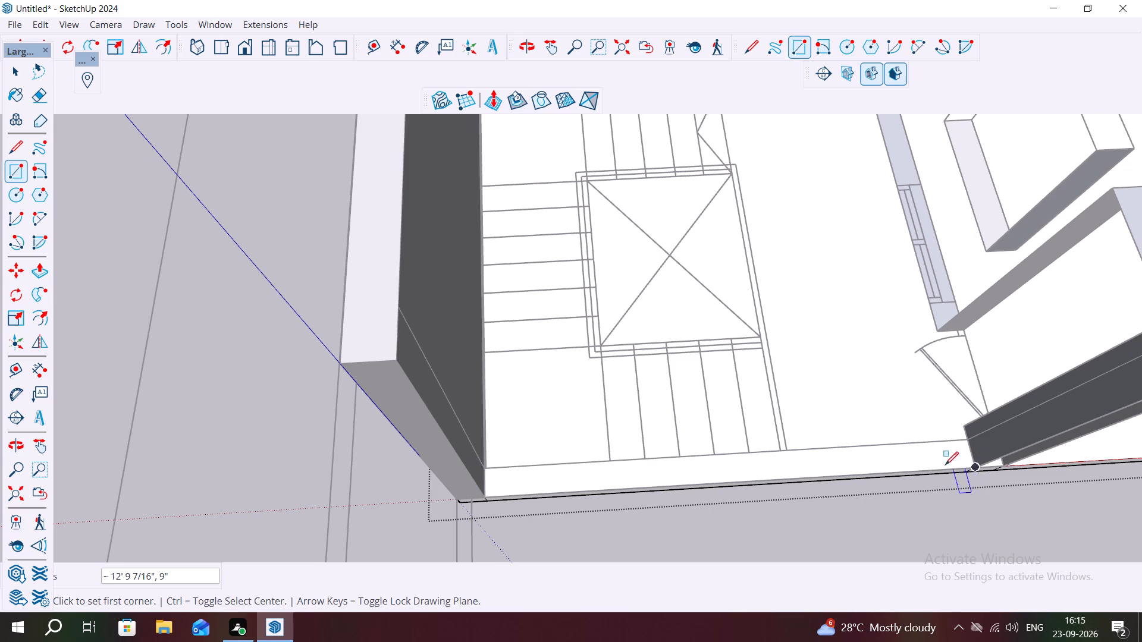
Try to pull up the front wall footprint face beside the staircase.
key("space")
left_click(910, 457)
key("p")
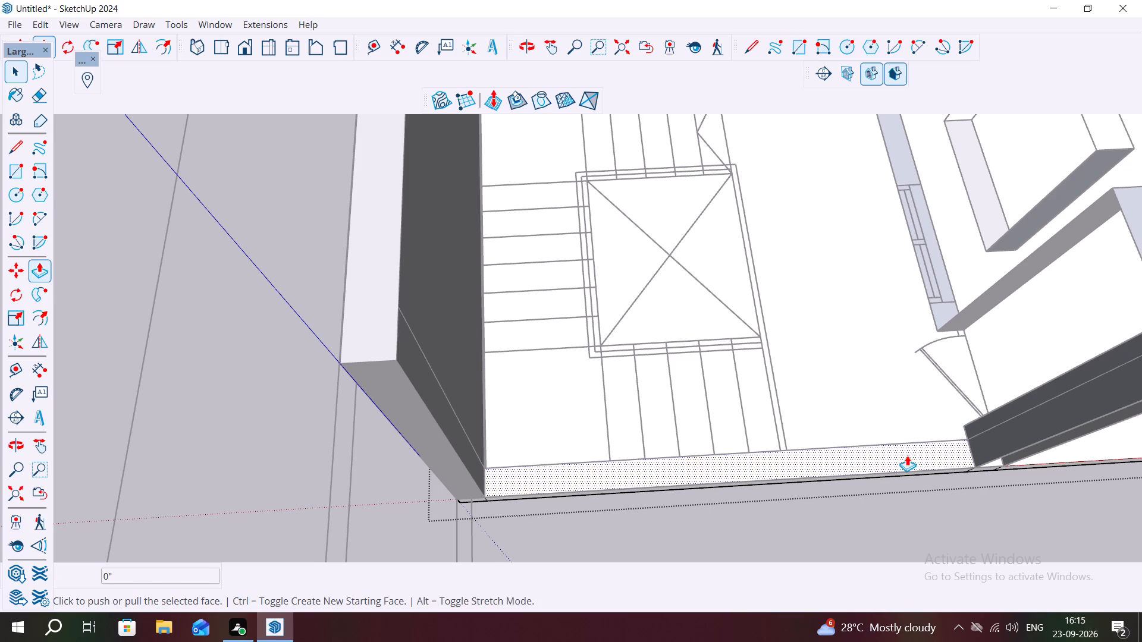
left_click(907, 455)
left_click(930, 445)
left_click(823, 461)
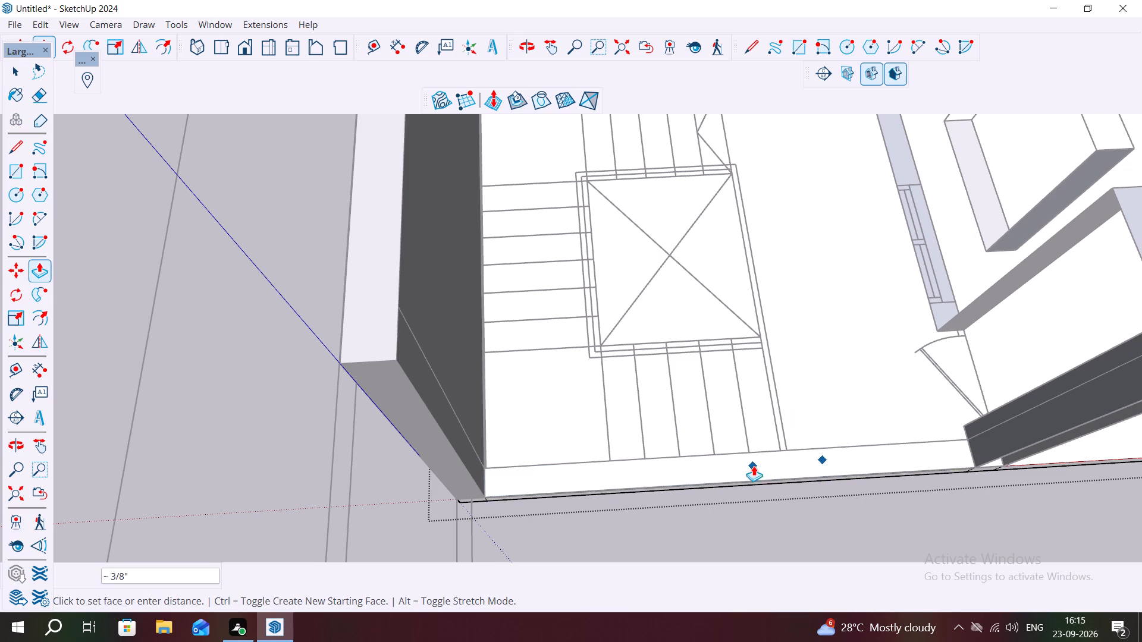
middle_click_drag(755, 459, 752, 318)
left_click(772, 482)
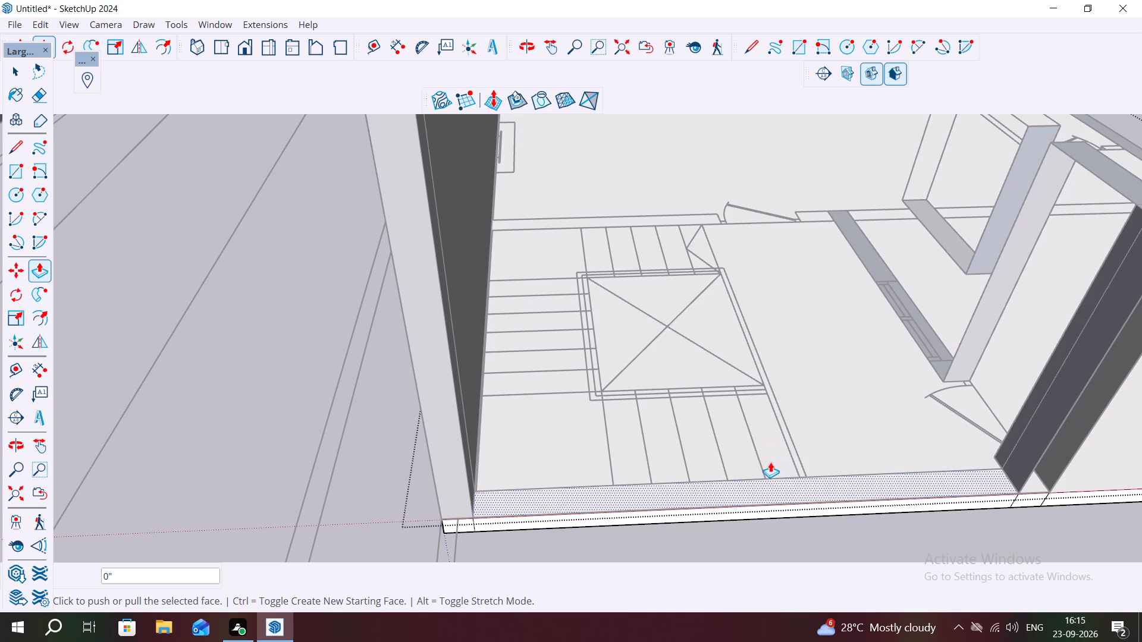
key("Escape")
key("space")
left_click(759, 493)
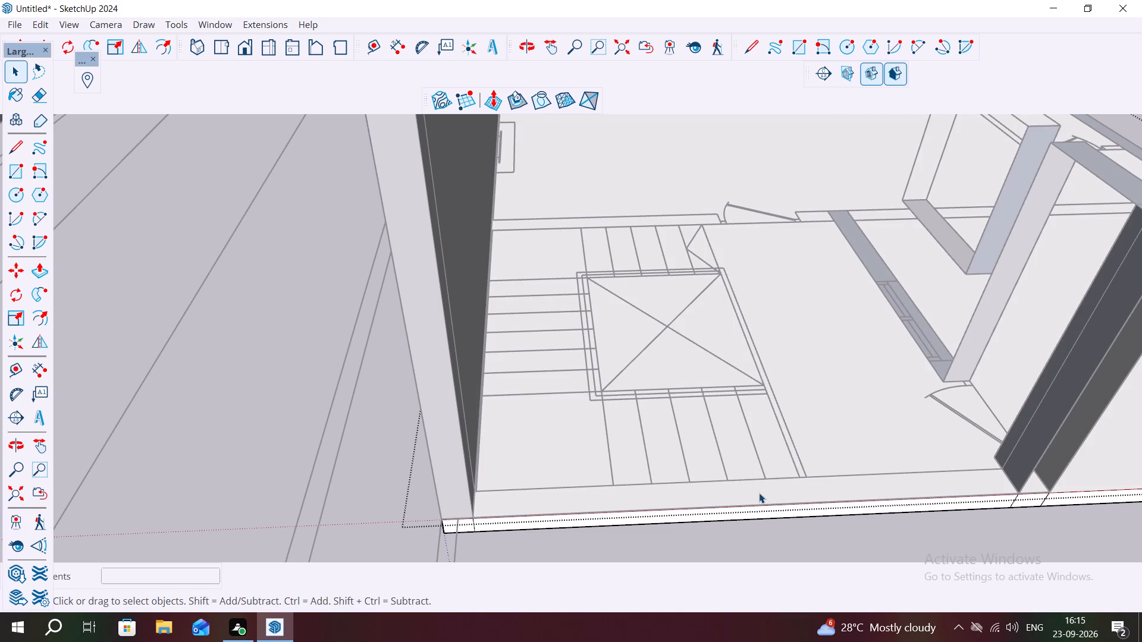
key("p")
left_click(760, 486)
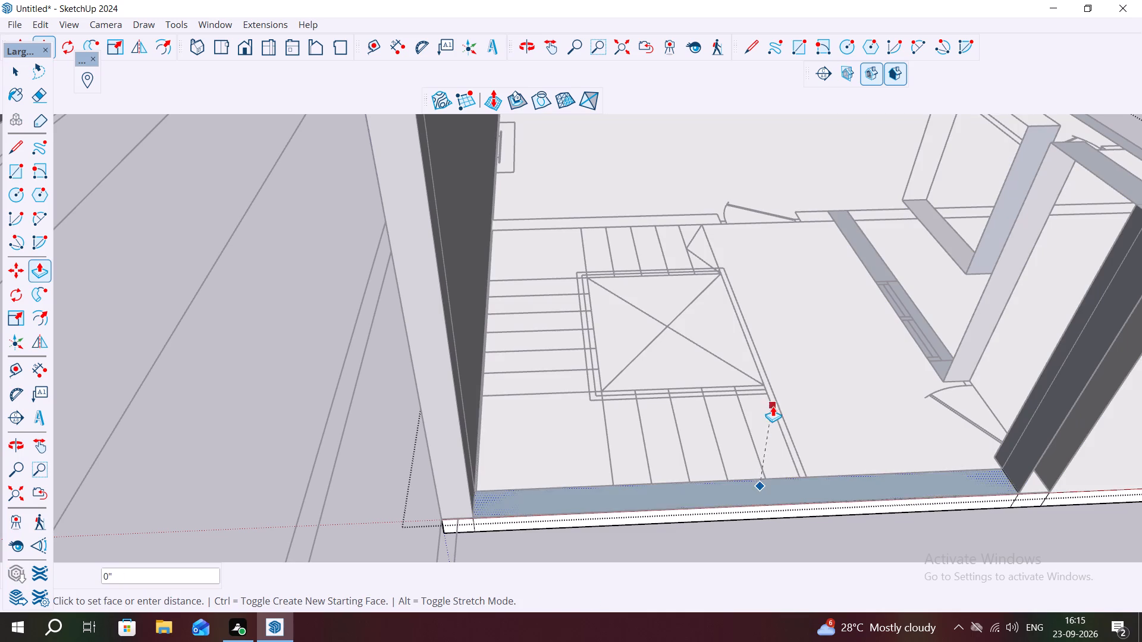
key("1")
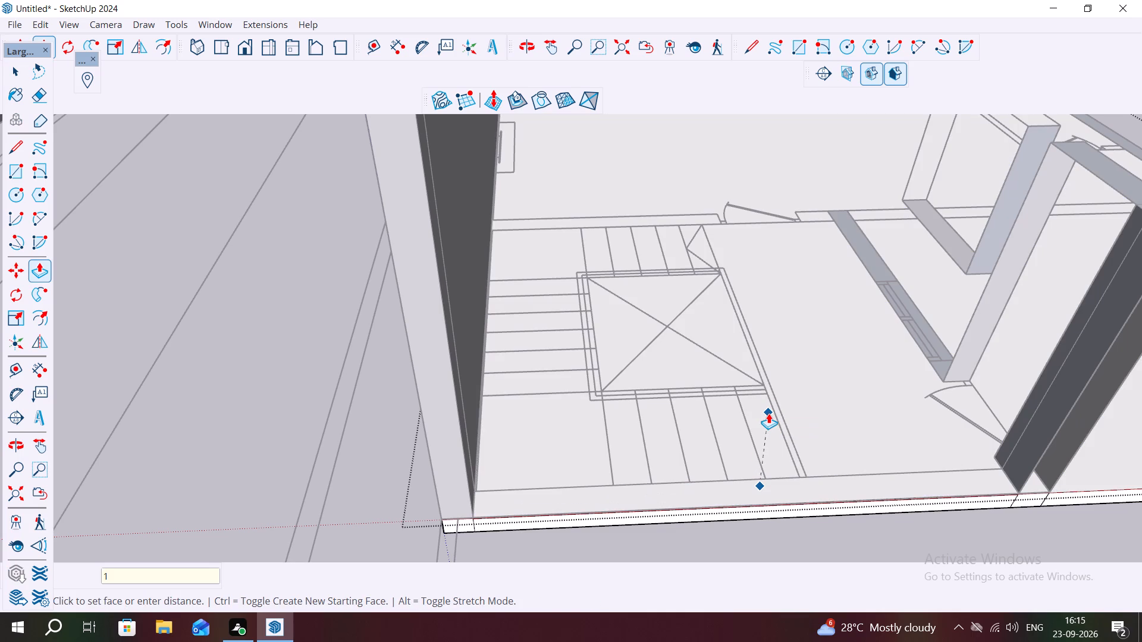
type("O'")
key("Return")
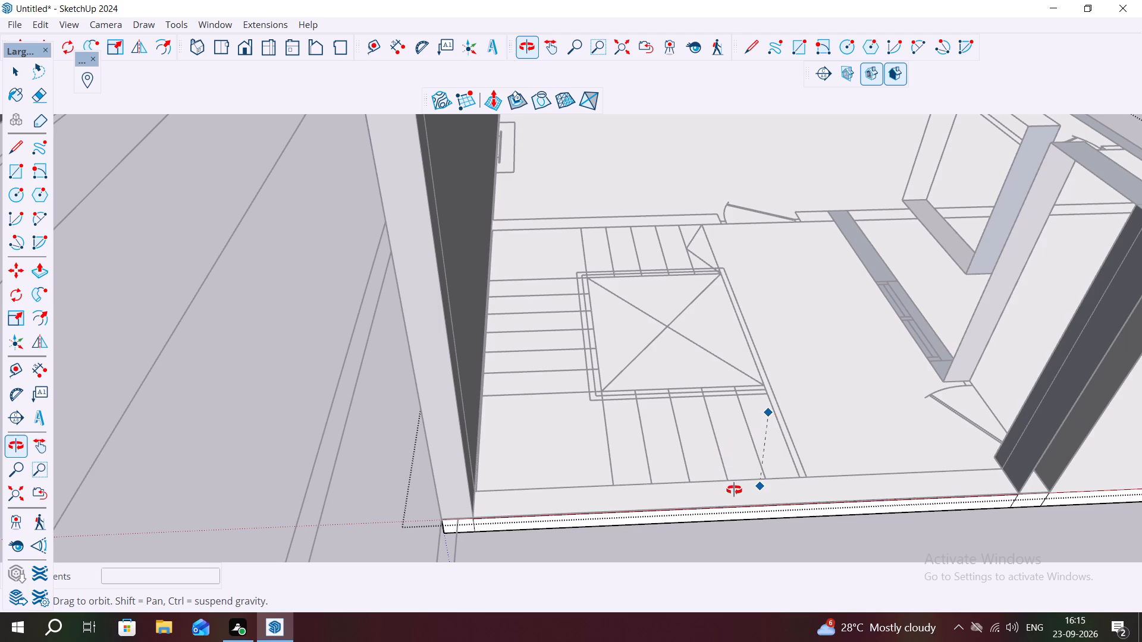
Pull the front wall footprint face beside the staircase up 10'.
key("space")
scroll(726, 491, "up", 4)
triple_click(664, 486)
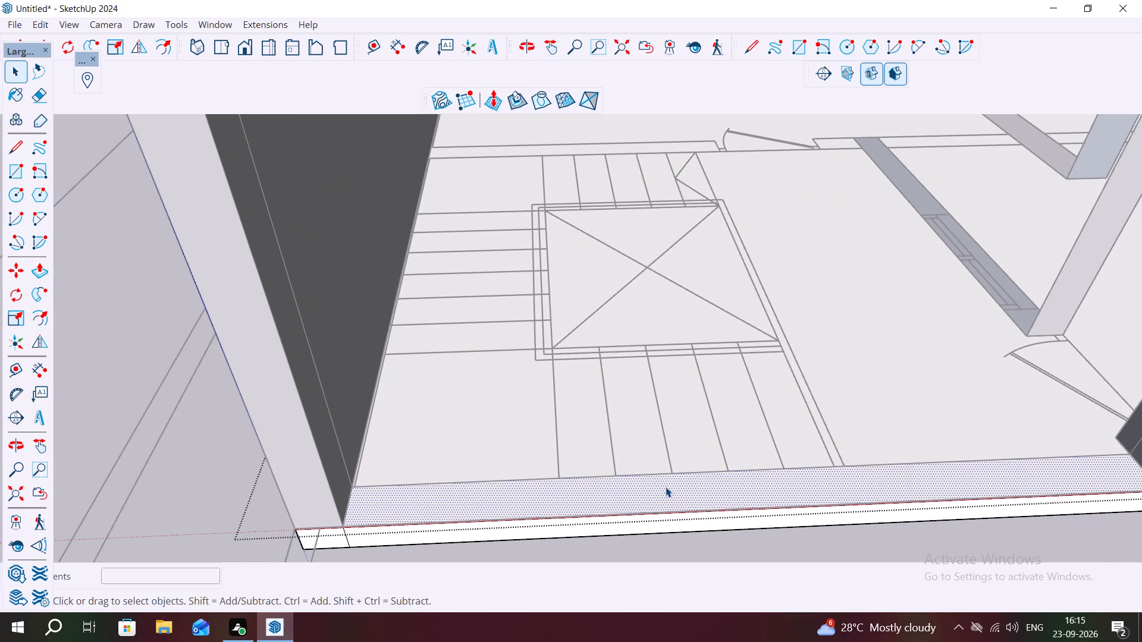
key("p")
left_click(666, 487)
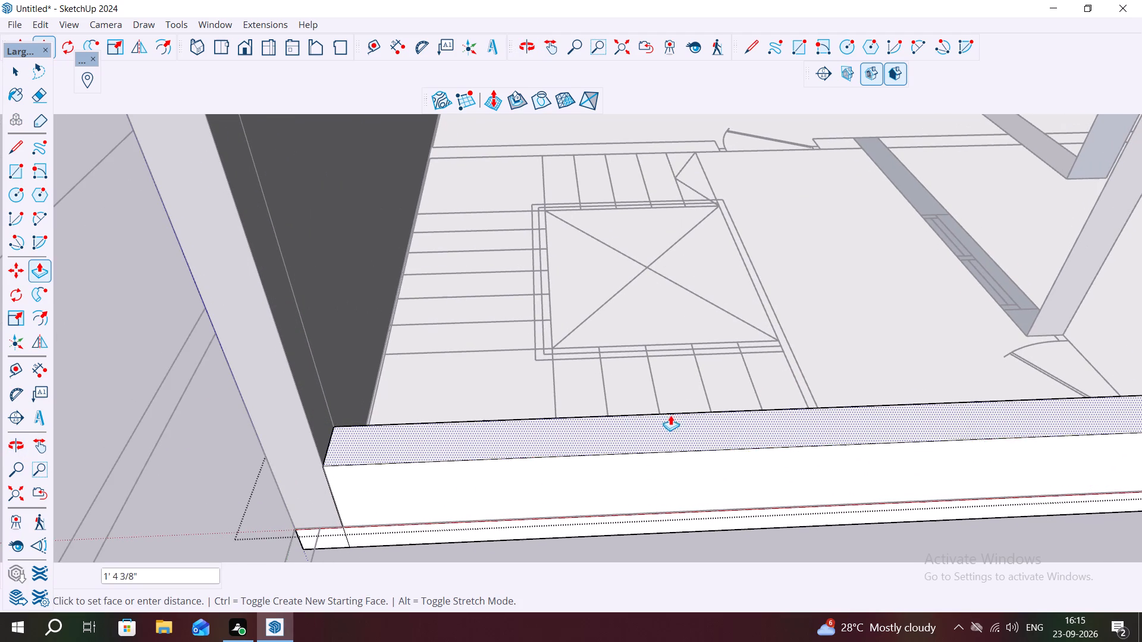
type("10'")
key("Return")
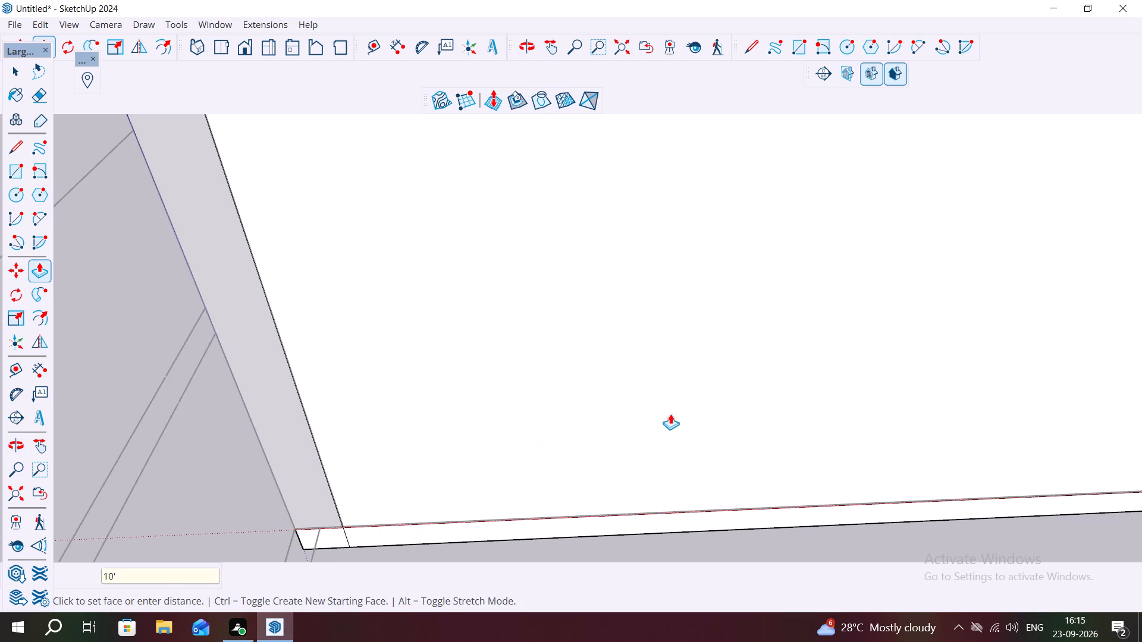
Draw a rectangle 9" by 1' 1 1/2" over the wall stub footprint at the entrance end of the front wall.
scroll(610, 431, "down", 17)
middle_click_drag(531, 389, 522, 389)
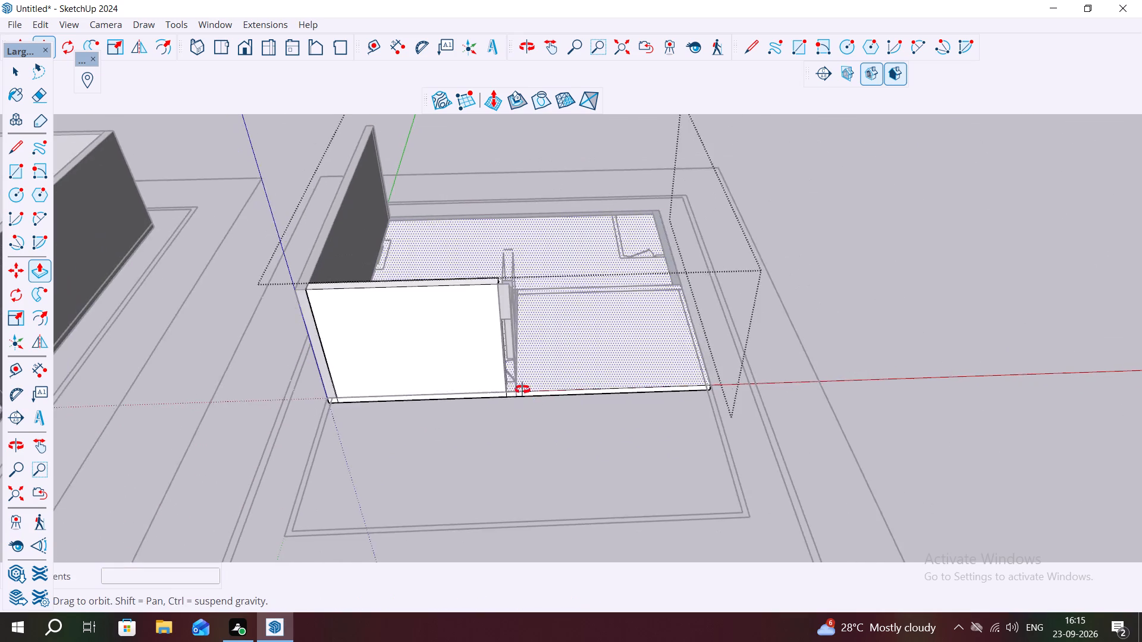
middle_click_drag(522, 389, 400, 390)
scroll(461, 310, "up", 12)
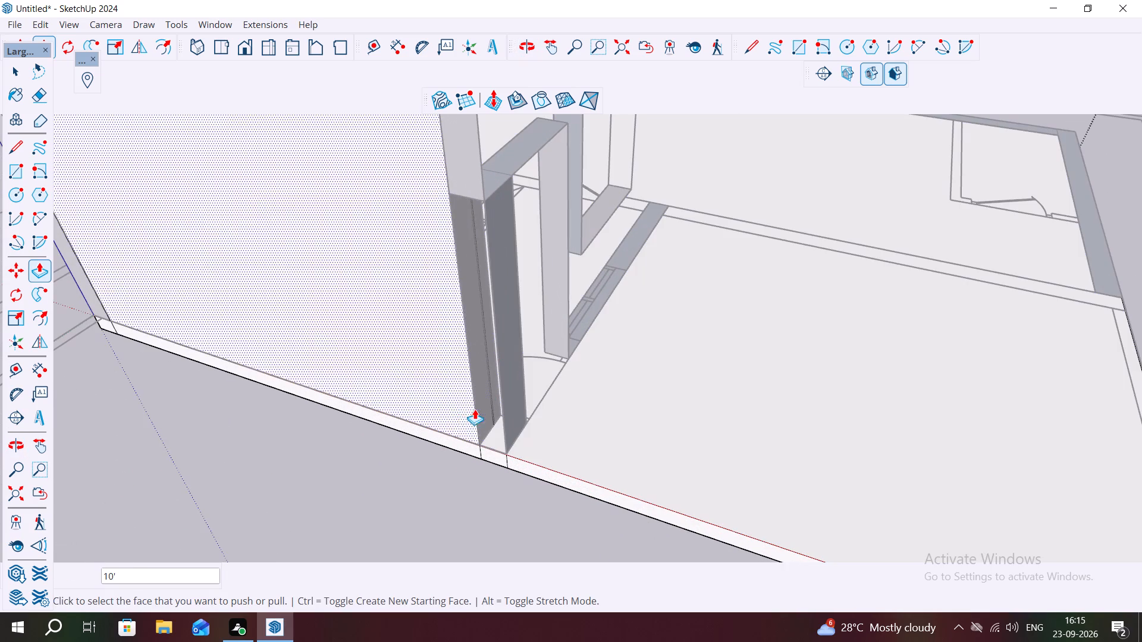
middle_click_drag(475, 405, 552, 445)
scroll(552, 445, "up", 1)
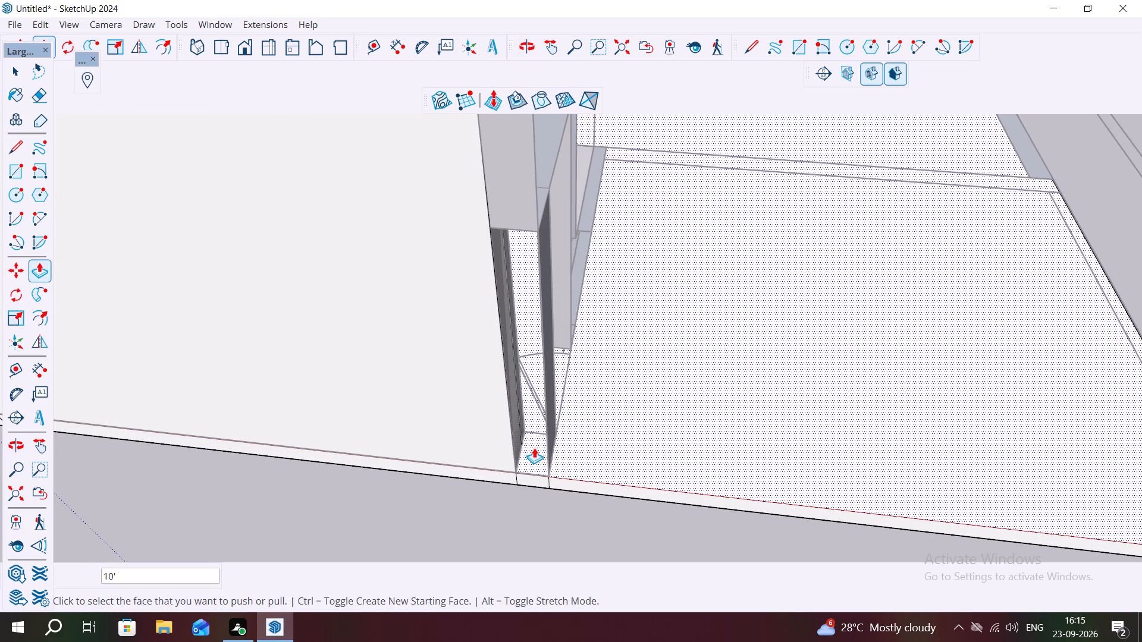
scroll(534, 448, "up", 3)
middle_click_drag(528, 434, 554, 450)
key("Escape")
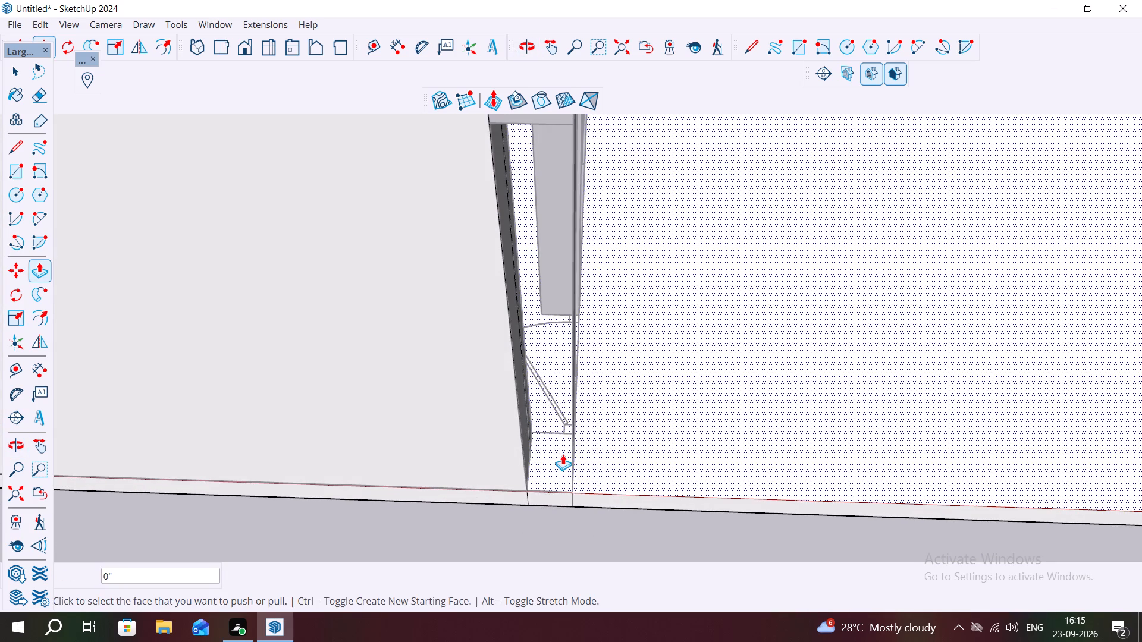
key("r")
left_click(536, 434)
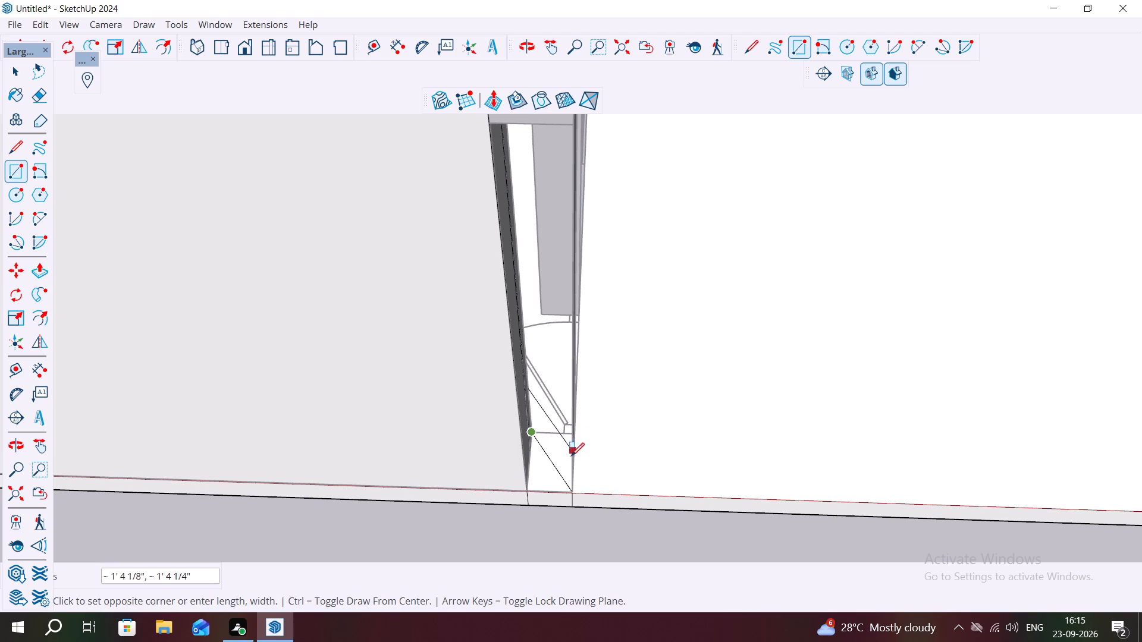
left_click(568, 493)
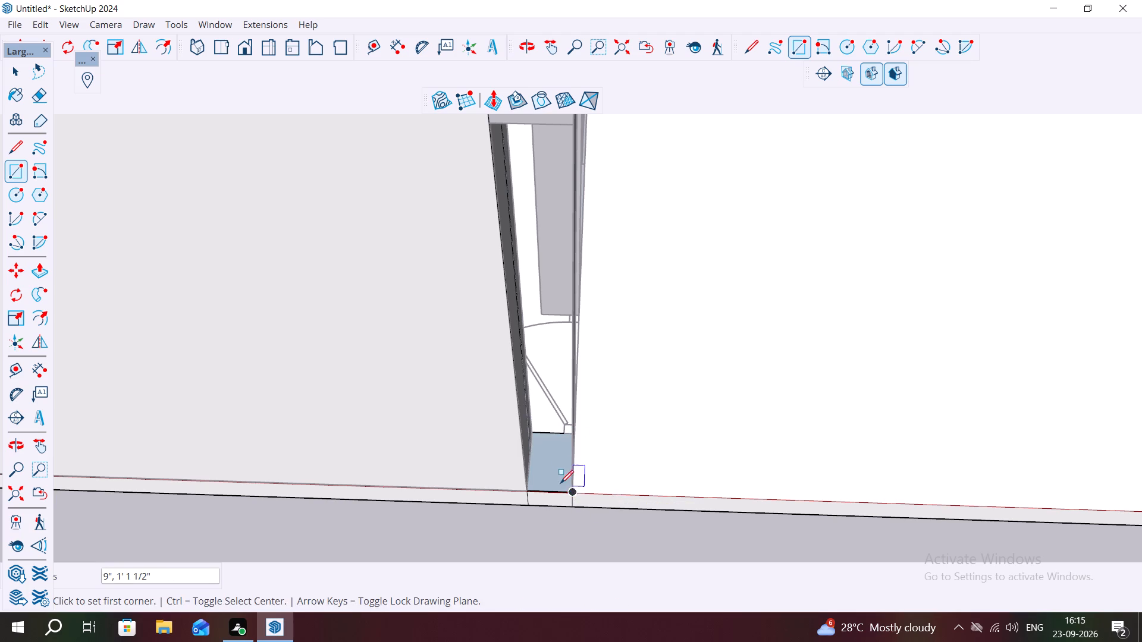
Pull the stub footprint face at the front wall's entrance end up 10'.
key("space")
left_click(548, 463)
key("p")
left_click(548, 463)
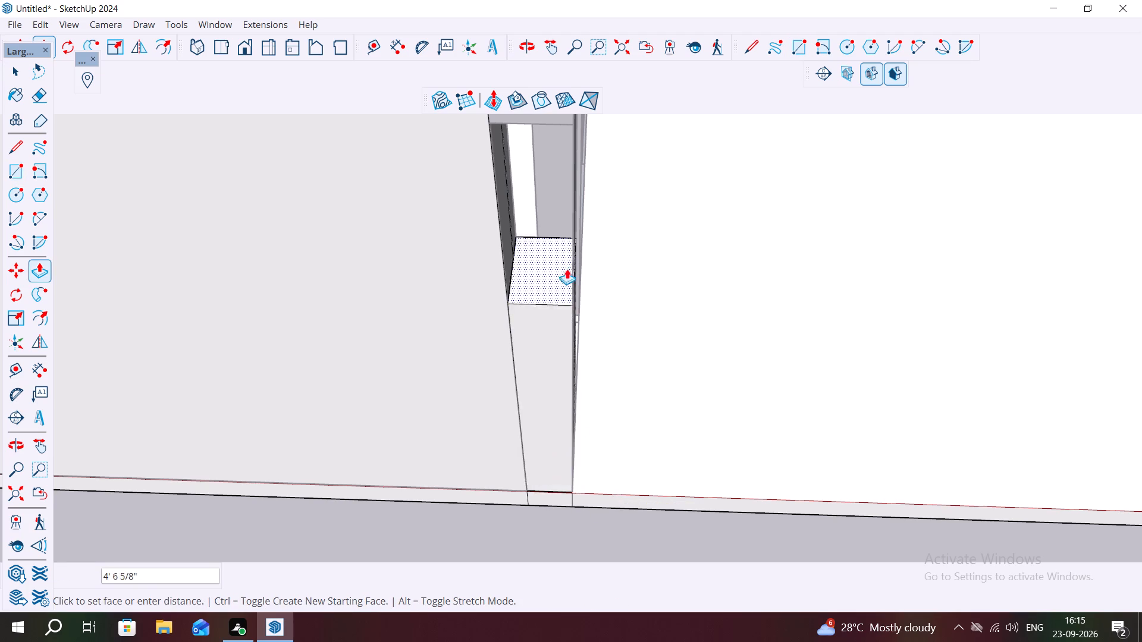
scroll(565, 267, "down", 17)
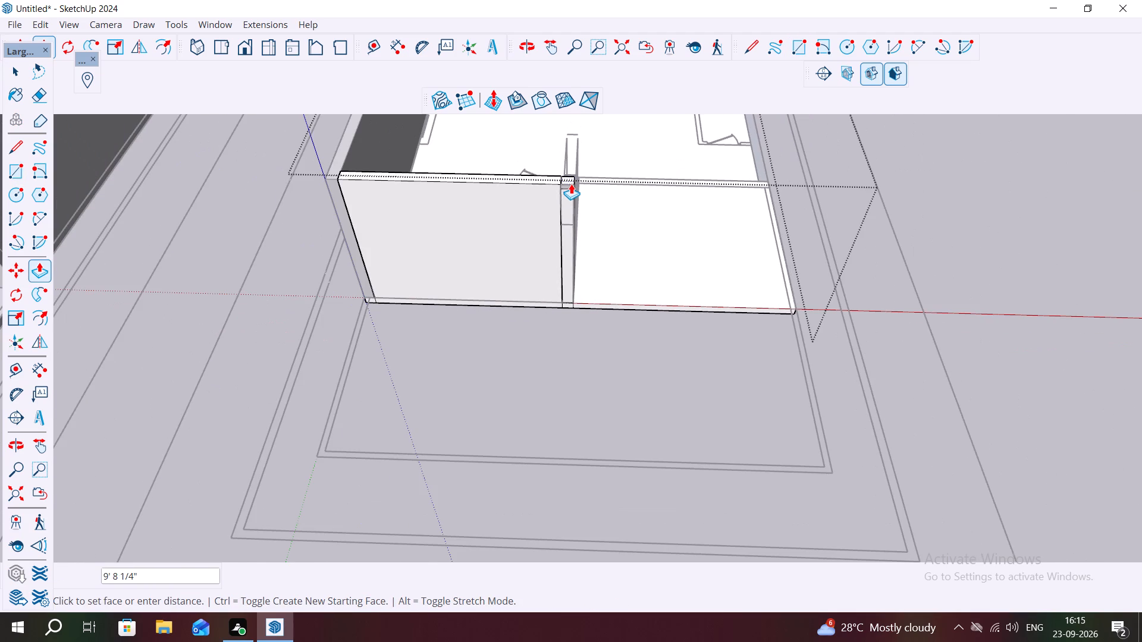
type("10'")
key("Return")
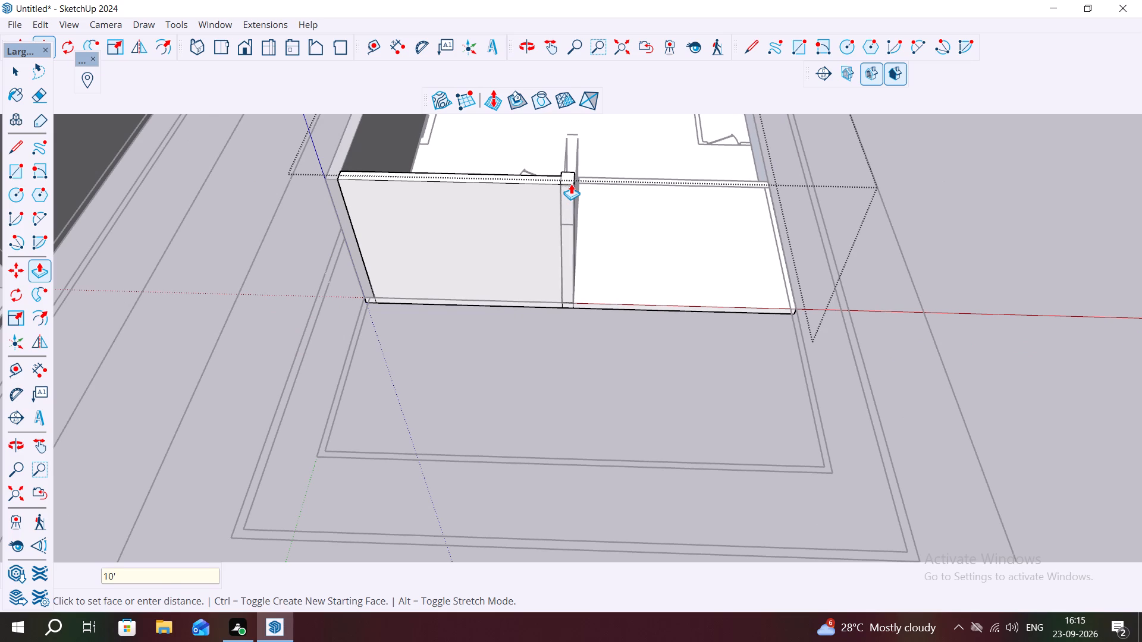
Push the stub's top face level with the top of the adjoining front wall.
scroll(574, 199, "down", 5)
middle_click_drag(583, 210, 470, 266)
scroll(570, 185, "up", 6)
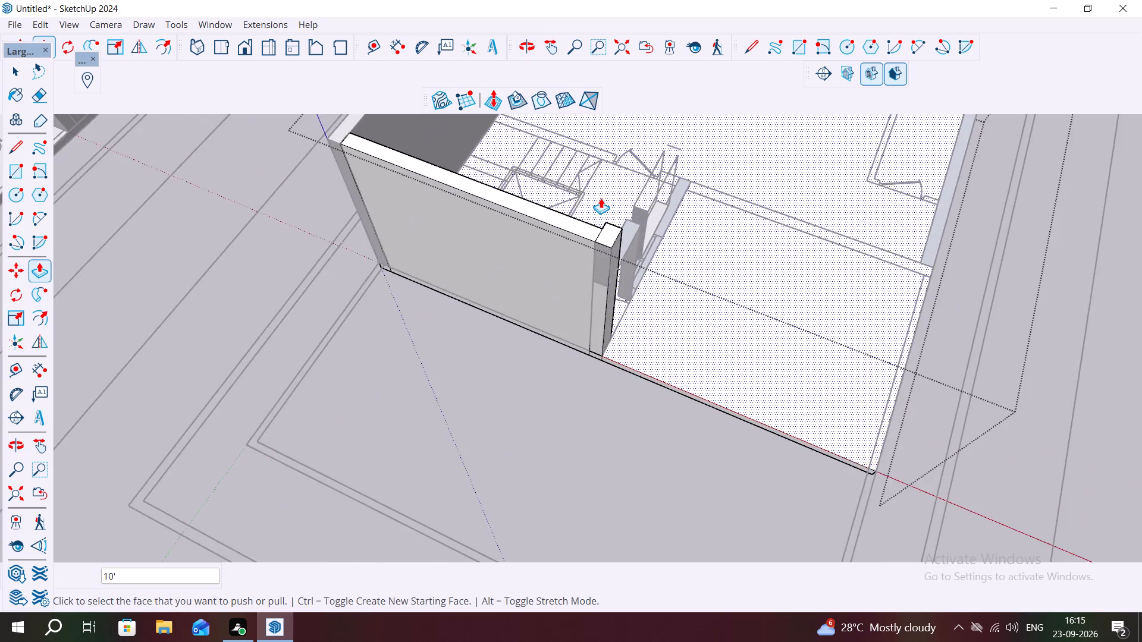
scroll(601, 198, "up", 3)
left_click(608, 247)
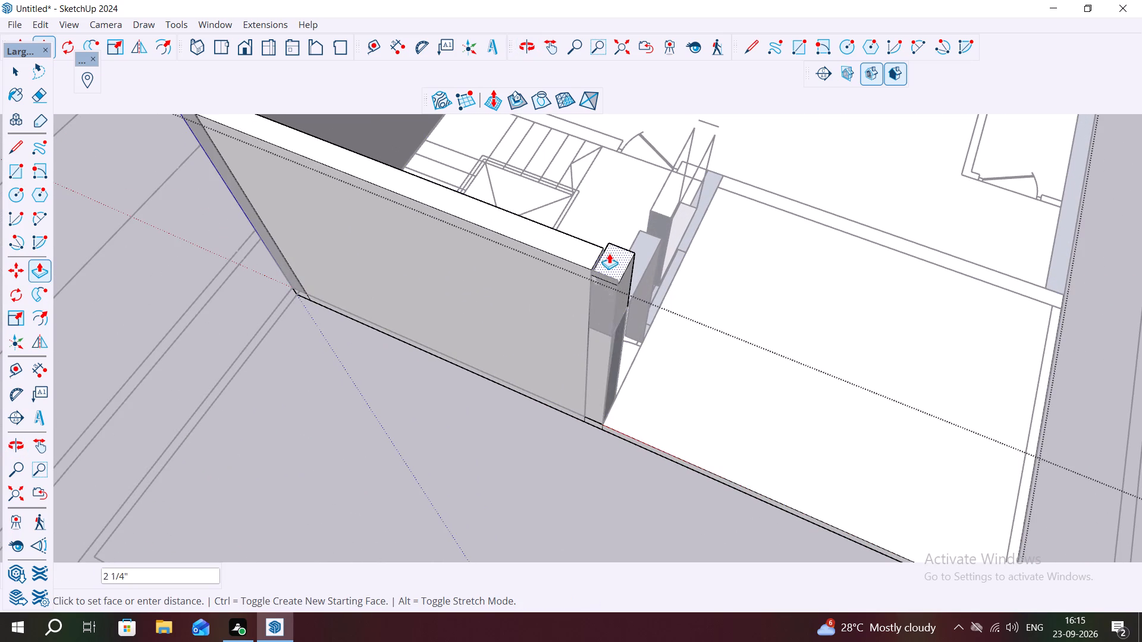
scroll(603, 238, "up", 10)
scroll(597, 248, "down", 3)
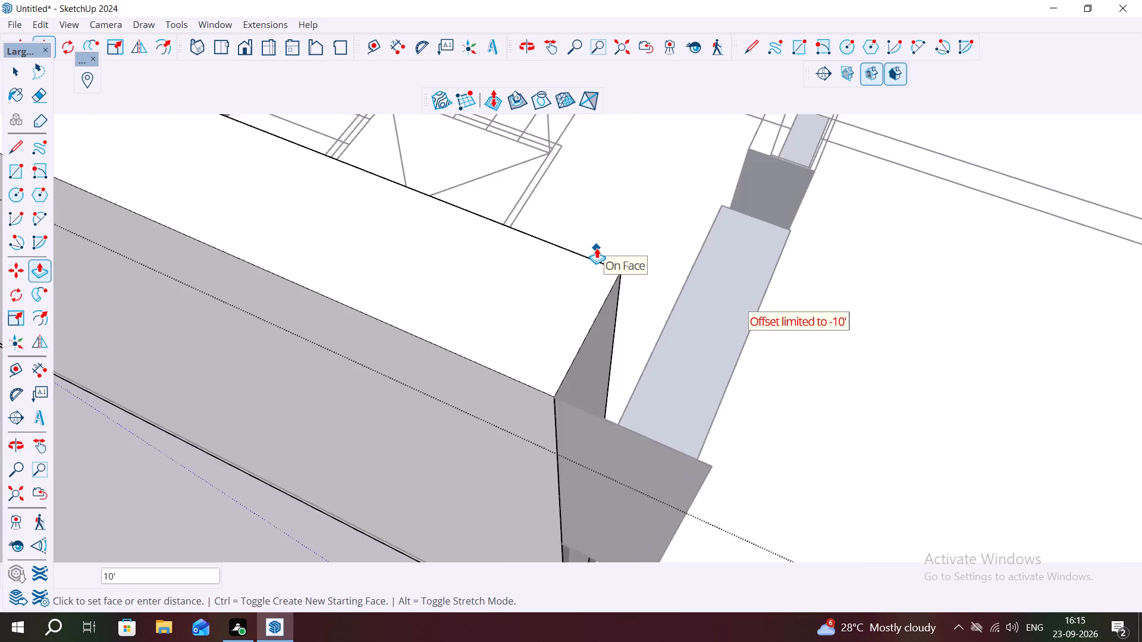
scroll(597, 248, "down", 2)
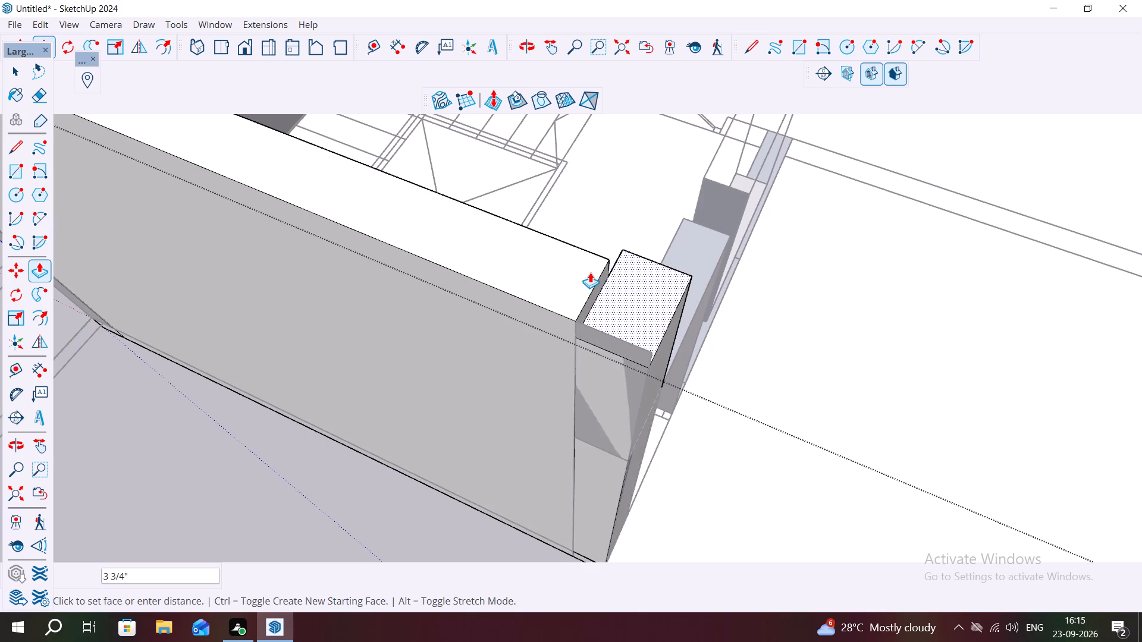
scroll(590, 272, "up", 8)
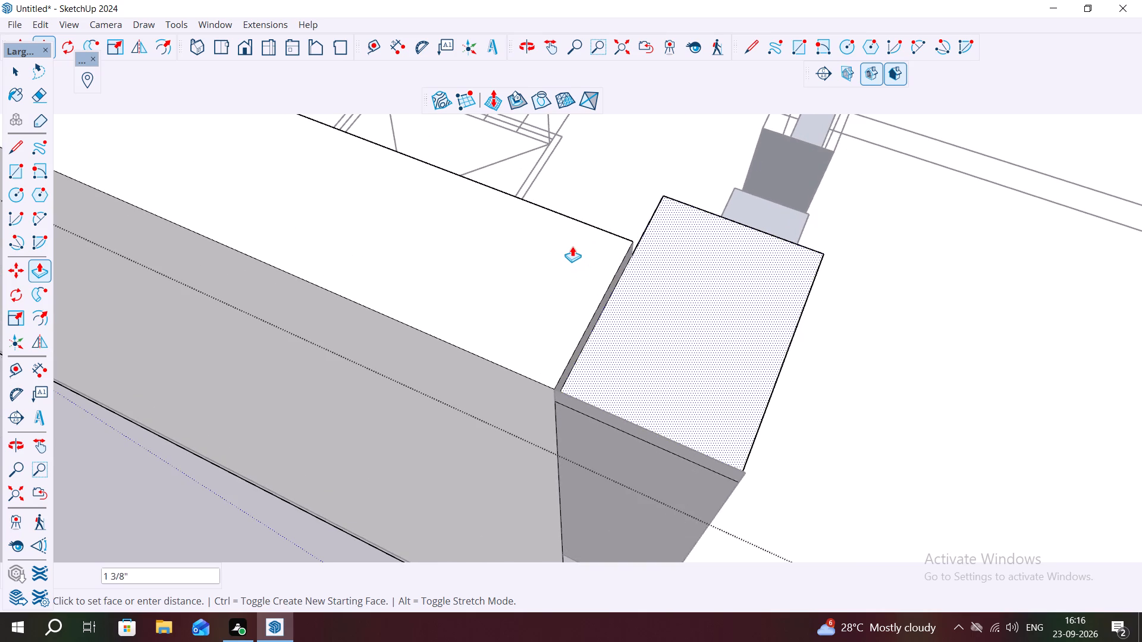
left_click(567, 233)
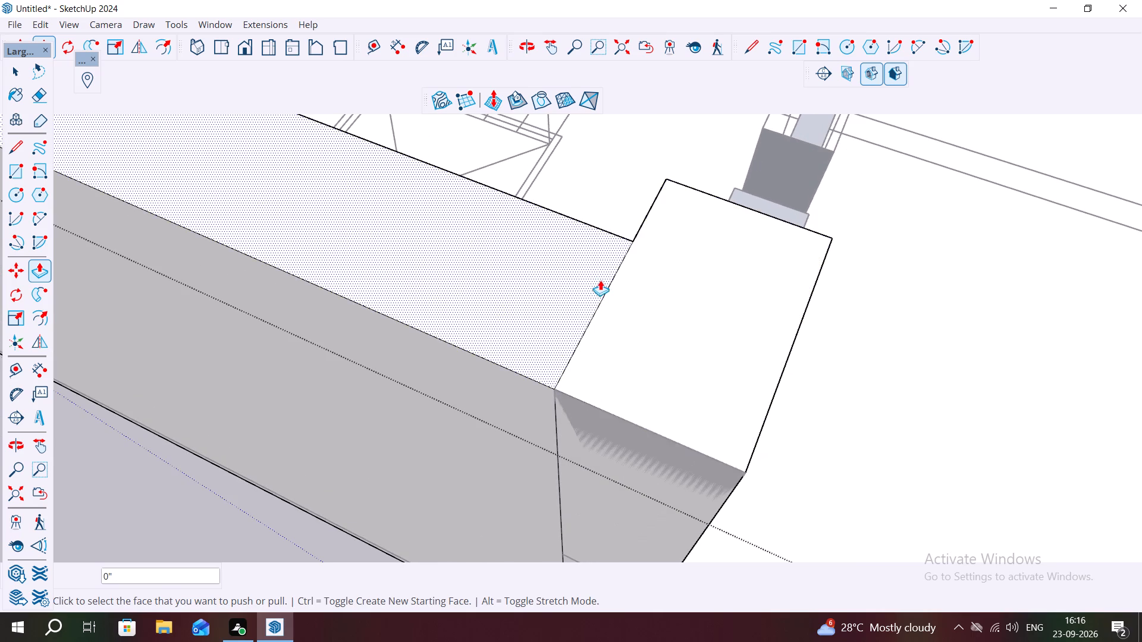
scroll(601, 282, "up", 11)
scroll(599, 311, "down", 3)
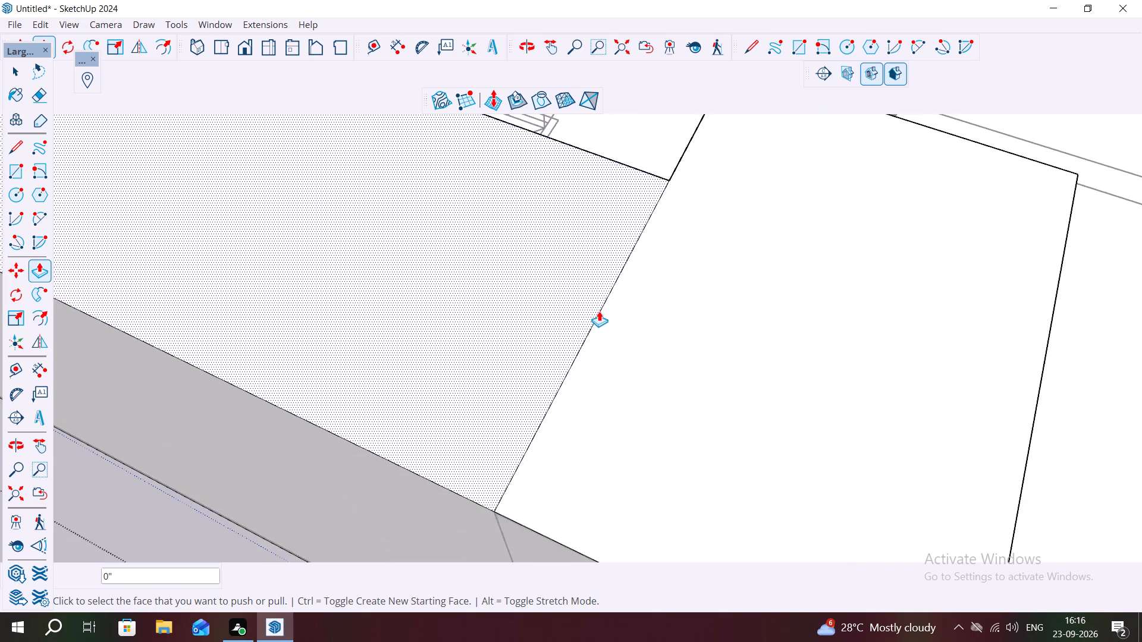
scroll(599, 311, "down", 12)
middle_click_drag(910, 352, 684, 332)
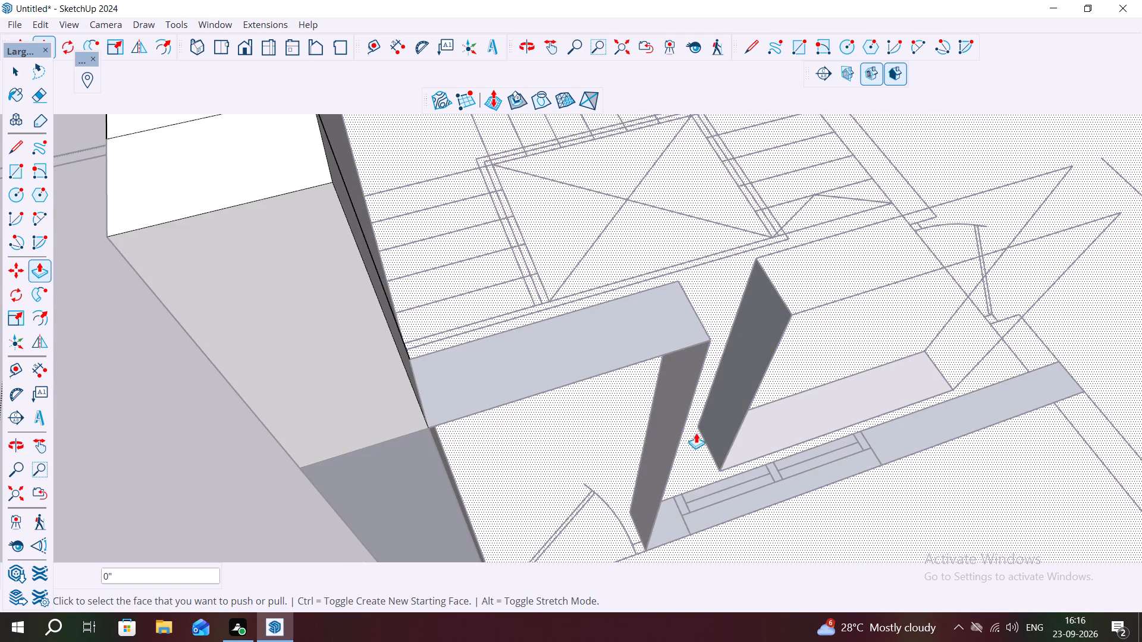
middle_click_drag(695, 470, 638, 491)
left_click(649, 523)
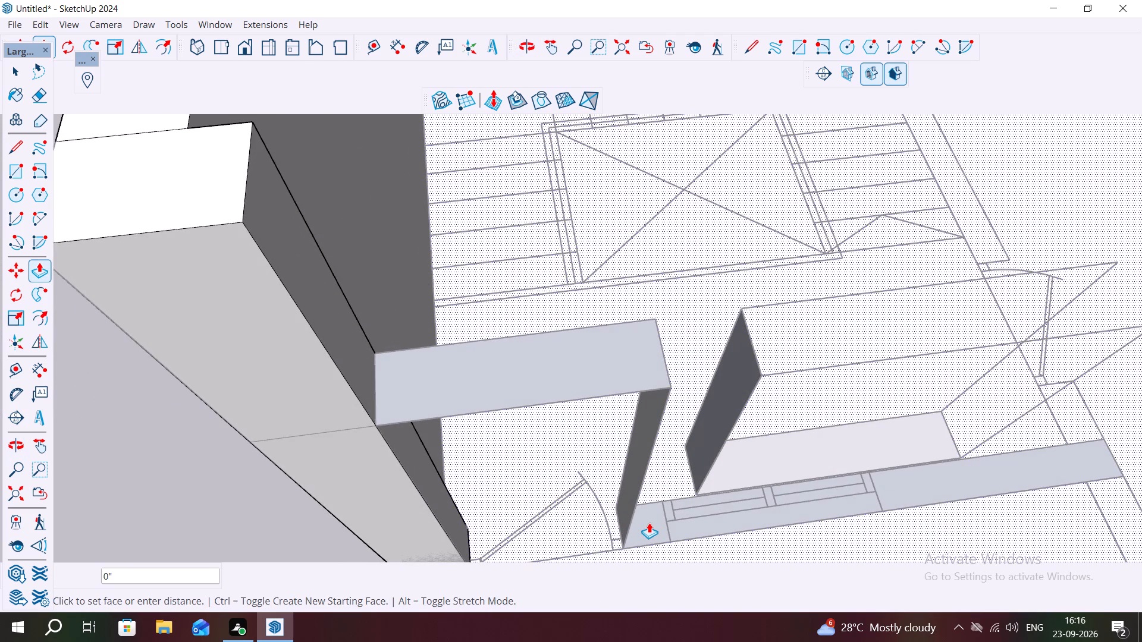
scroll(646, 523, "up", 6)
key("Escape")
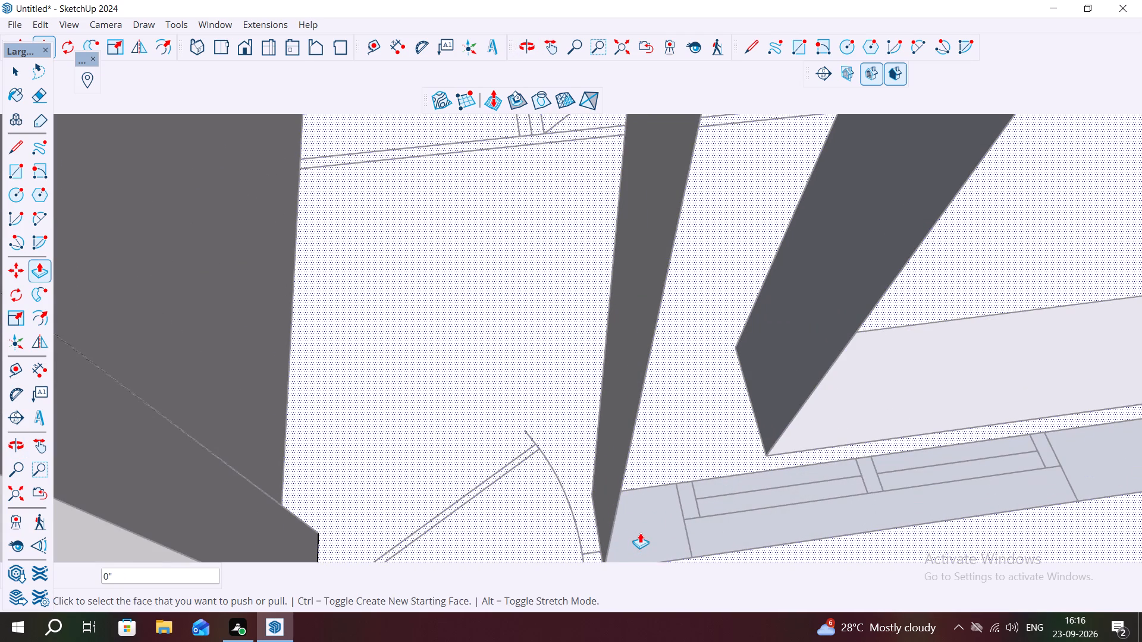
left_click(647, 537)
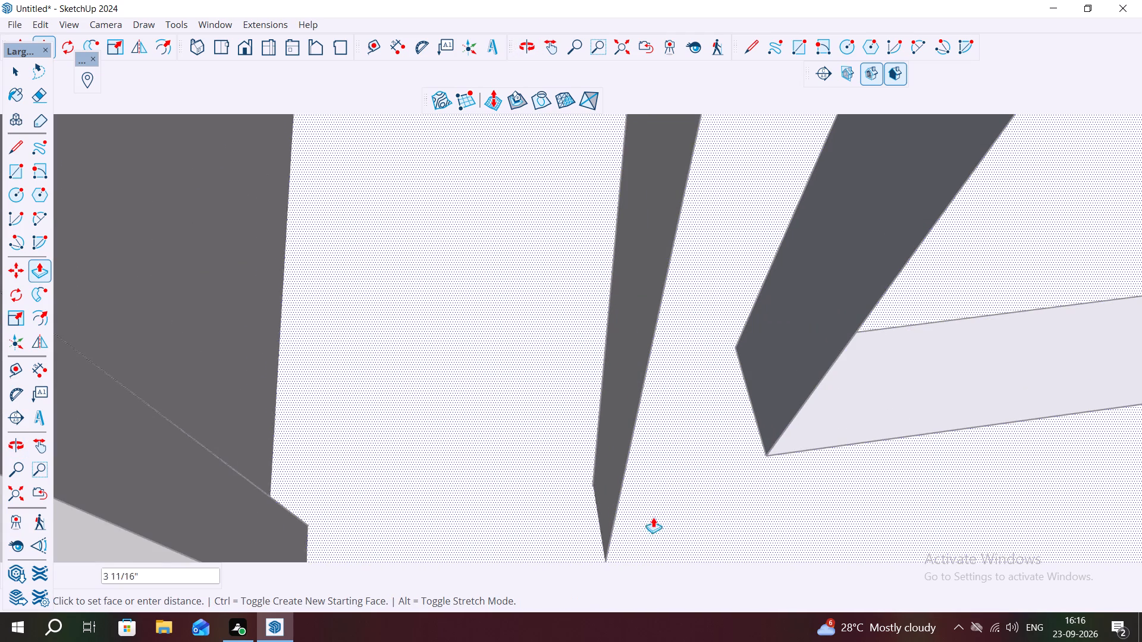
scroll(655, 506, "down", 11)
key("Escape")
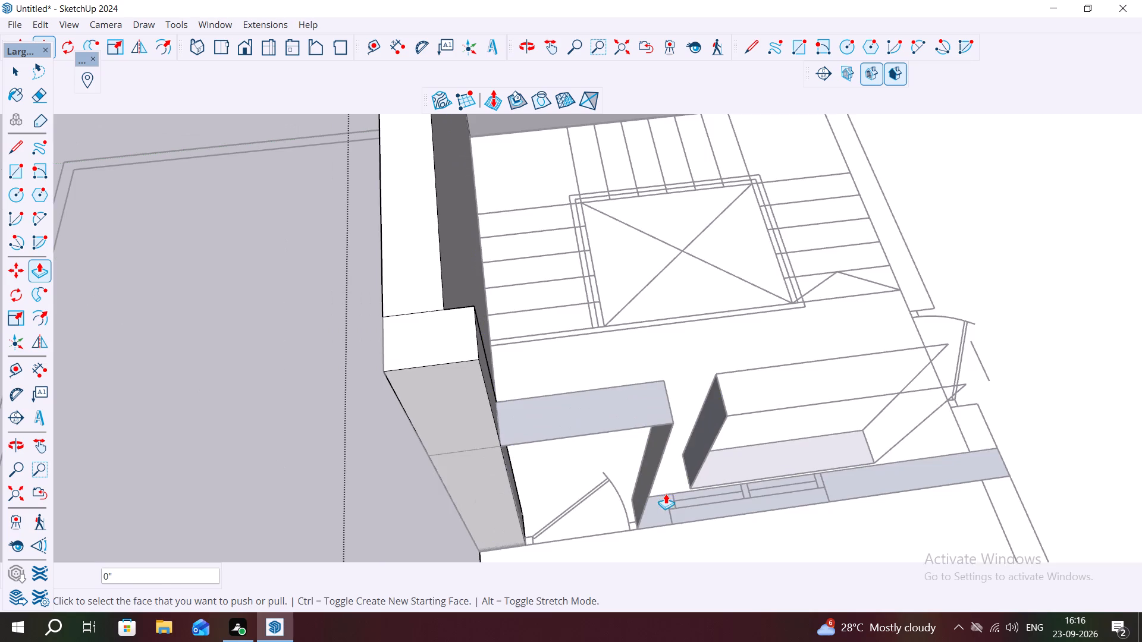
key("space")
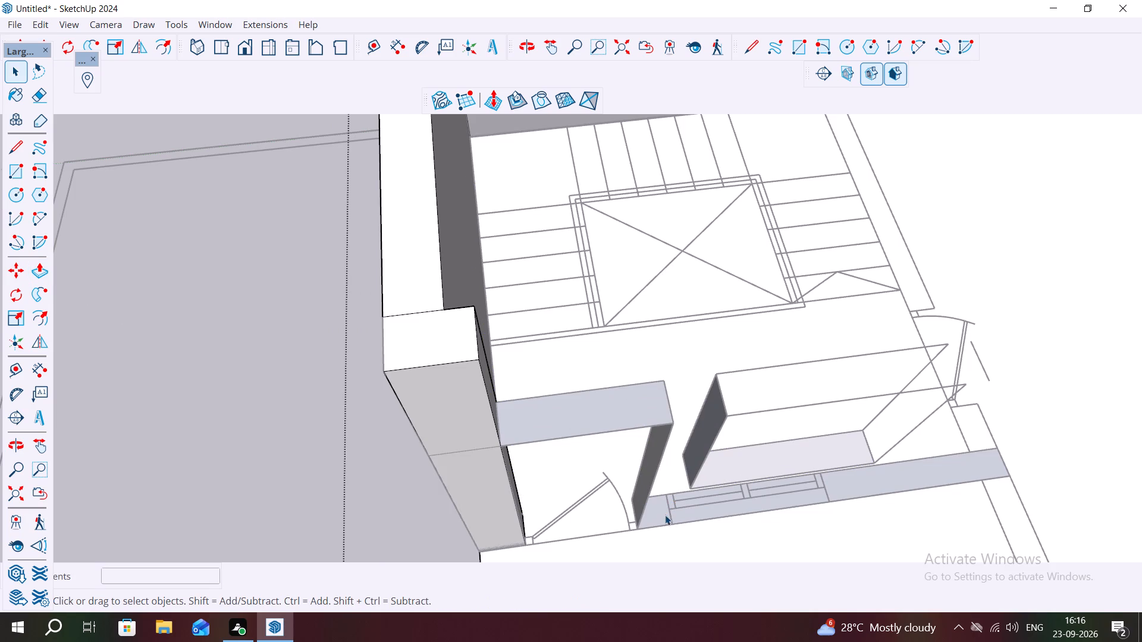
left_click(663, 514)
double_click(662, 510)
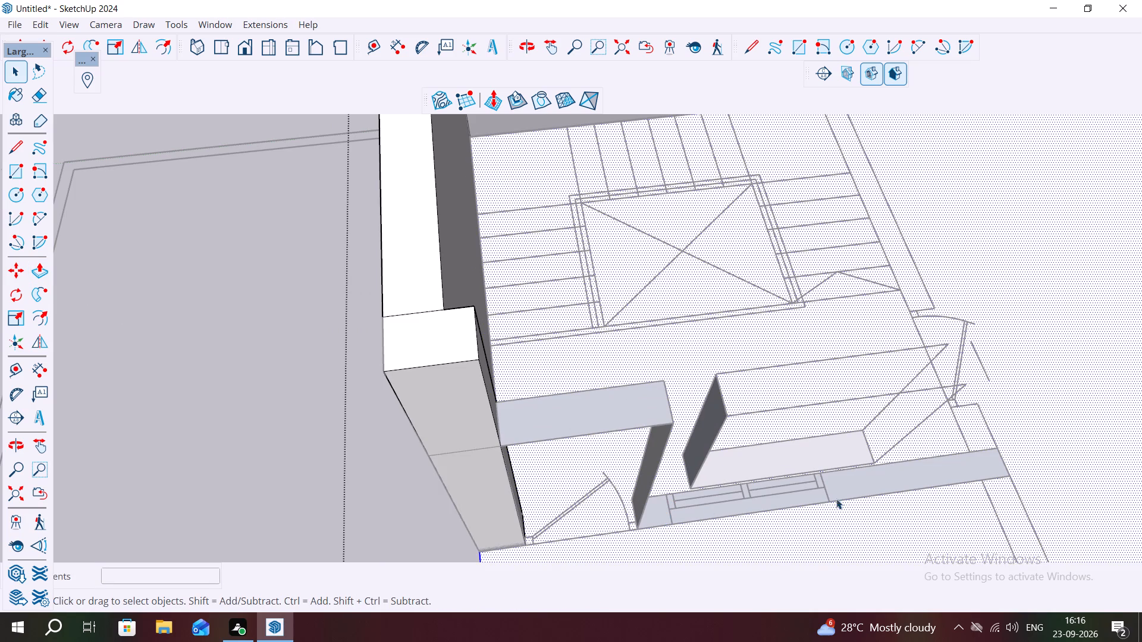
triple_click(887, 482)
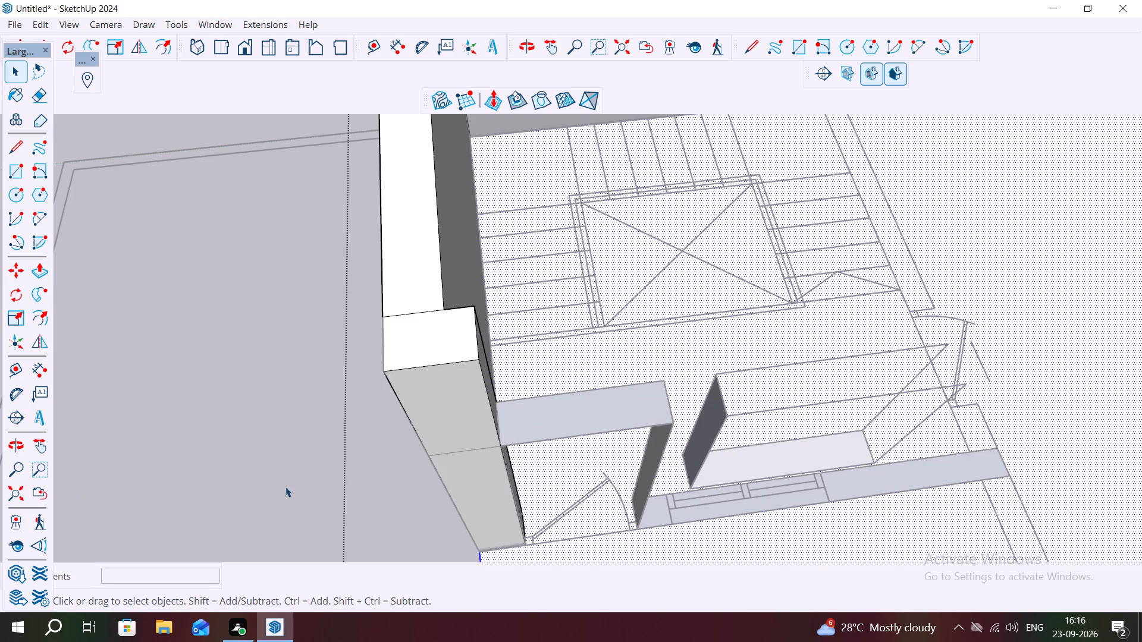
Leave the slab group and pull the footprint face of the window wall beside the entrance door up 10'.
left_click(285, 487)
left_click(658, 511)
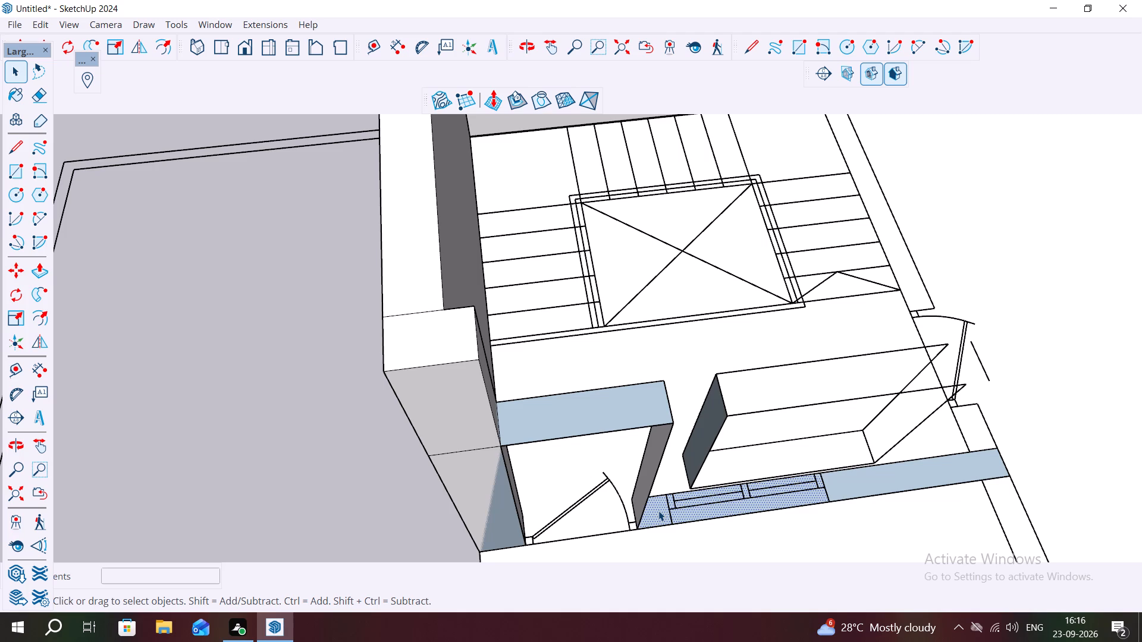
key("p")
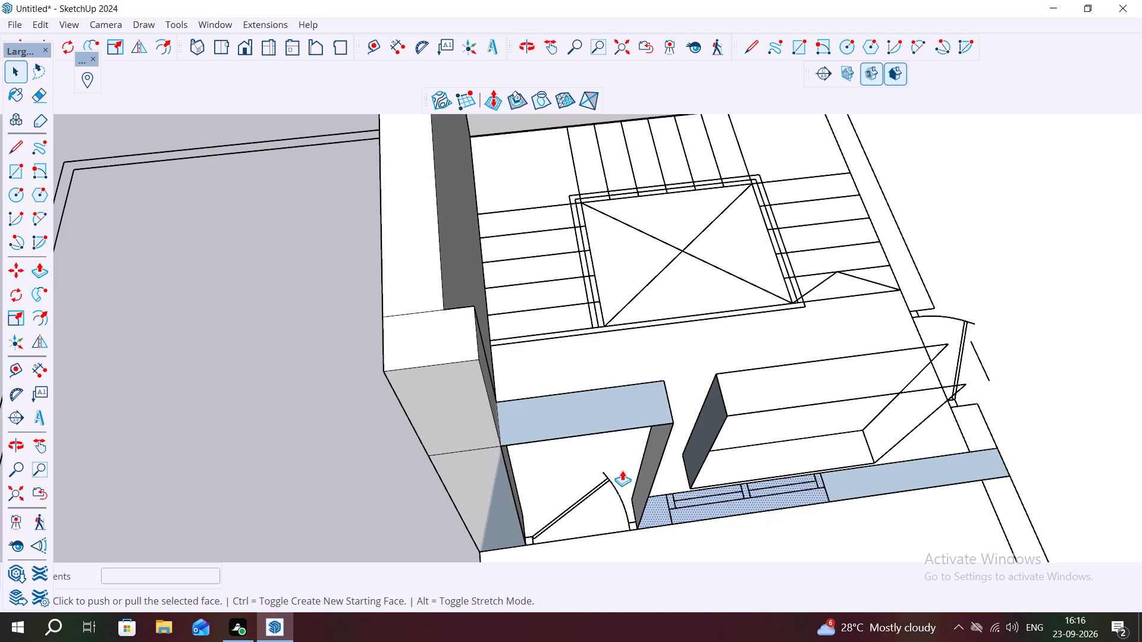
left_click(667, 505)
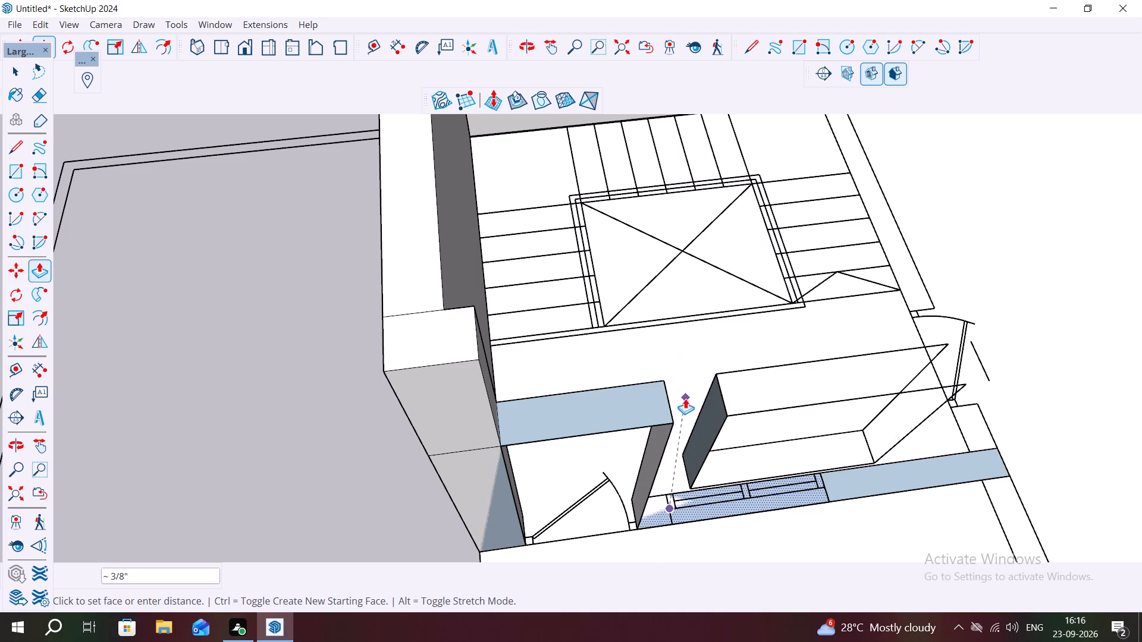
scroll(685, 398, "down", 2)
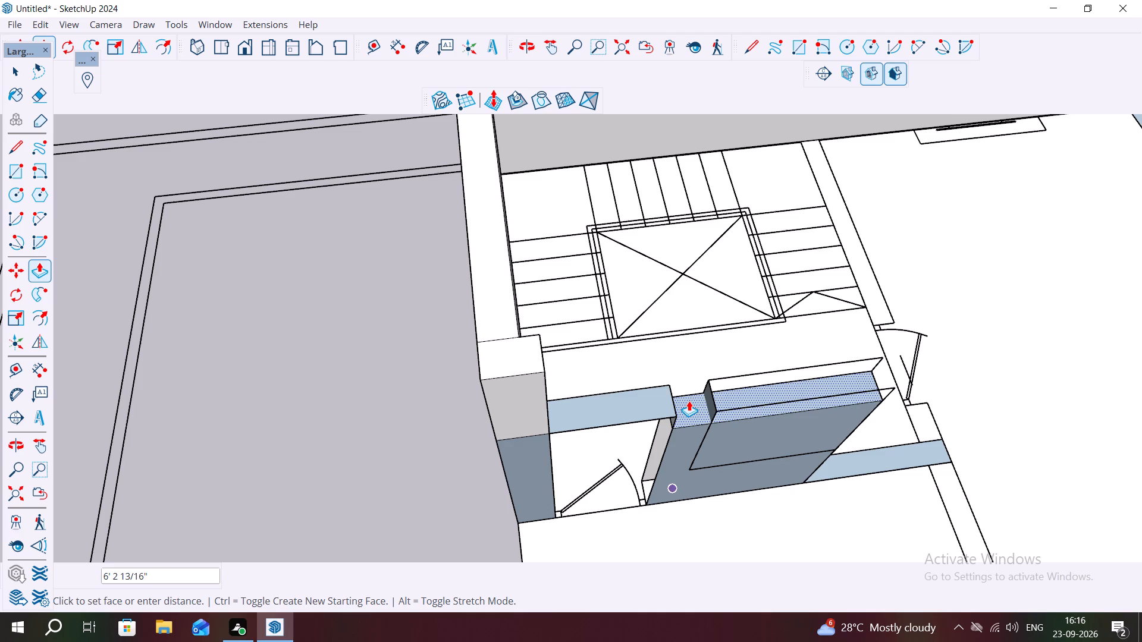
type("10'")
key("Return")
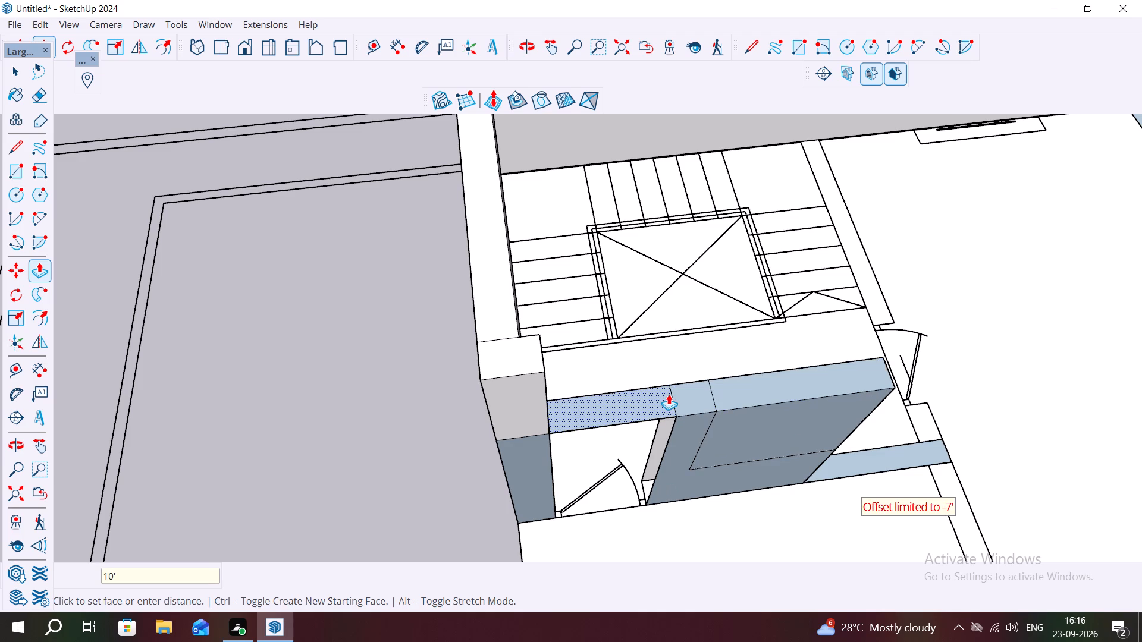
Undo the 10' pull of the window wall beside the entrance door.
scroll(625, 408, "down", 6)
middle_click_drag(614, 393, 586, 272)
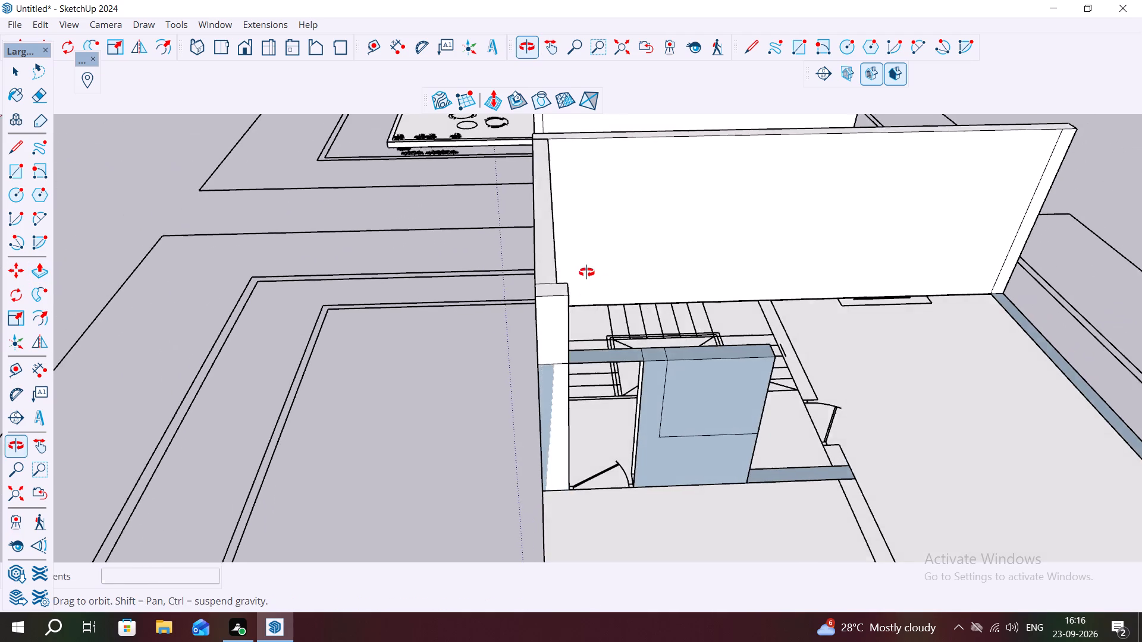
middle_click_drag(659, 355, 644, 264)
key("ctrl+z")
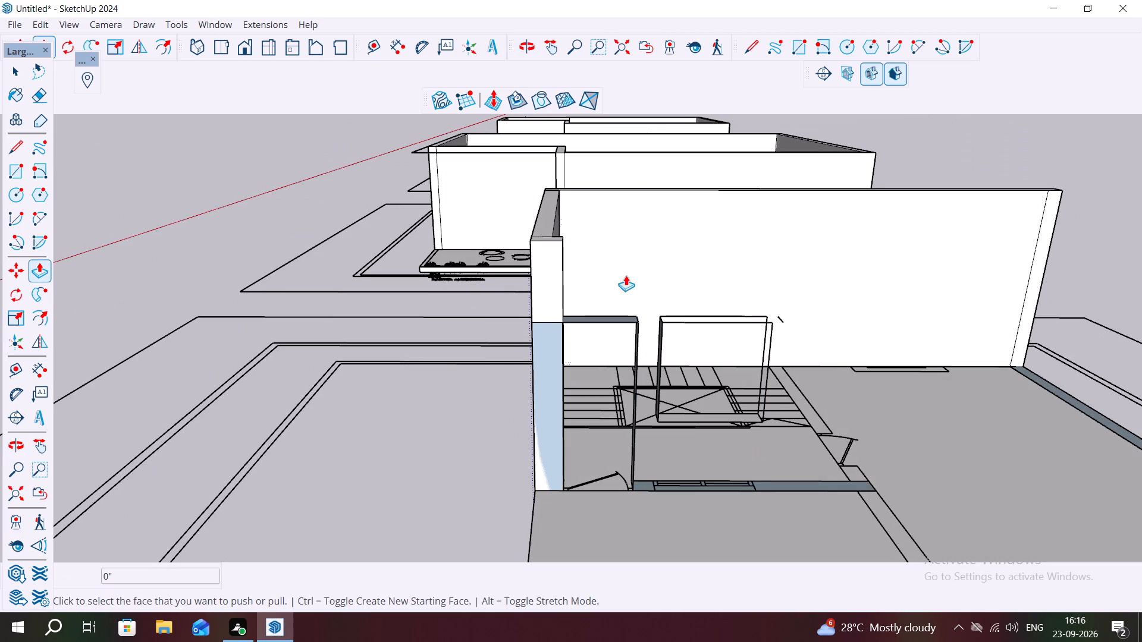
Undo the recent edits in the floor slab group back to before the front wall and its entrance stub were raised.
scroll(673, 404, "down", 13)
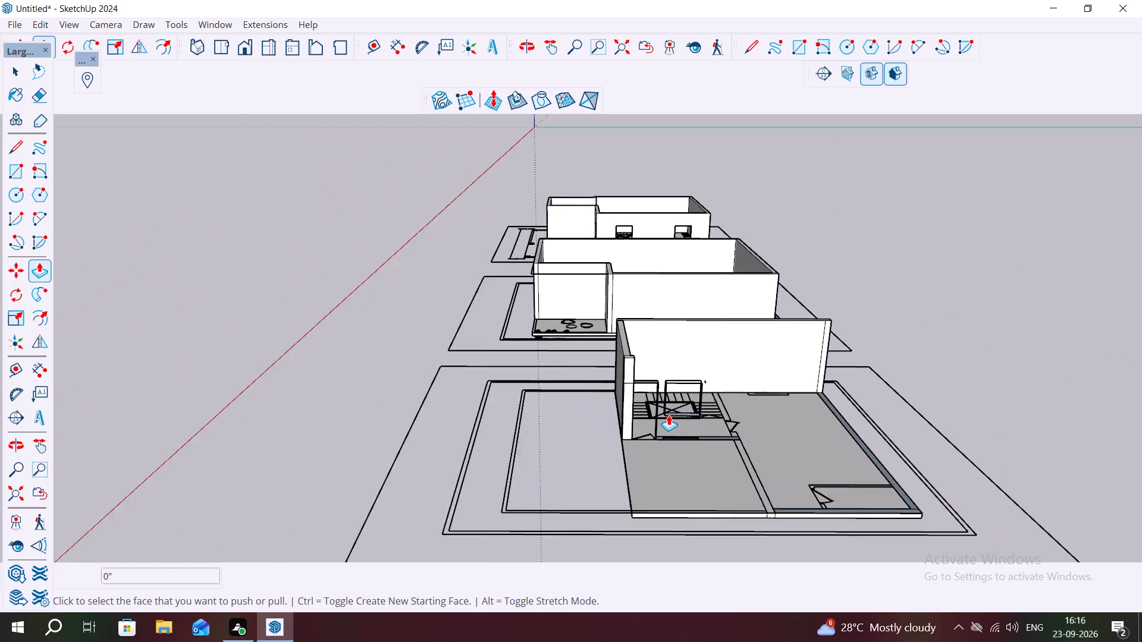
middle_click_drag(674, 420, 743, 412)
key("ctrl+z")
key("ctrl+z")
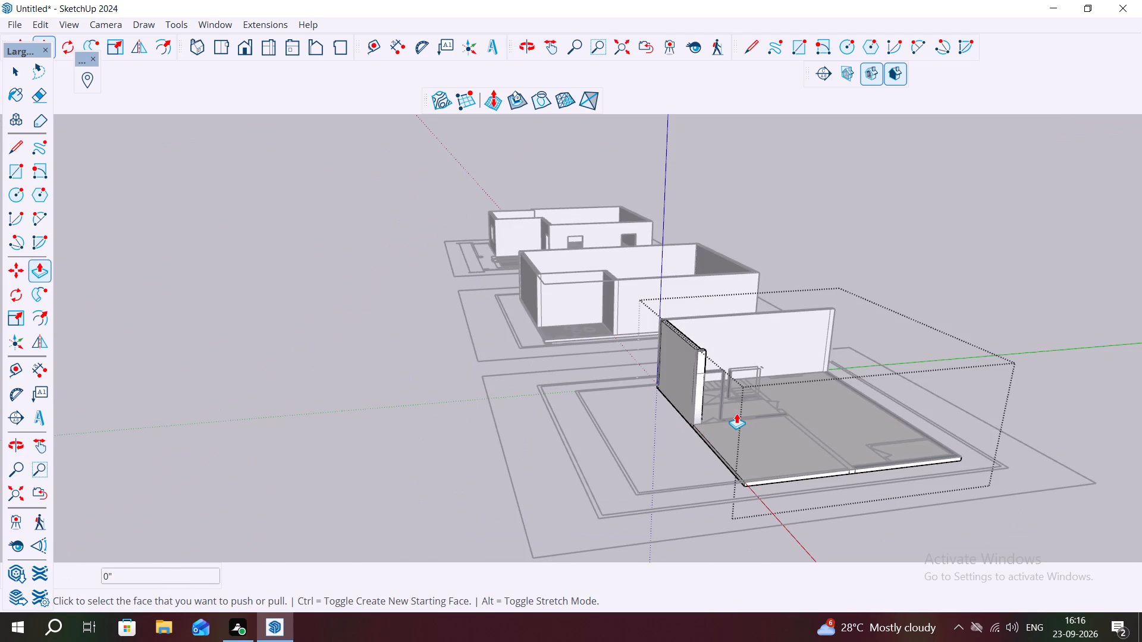
key("ctrl+z")
key("ctrl+z")
key("ctrl+z")
key("ctrl+z")
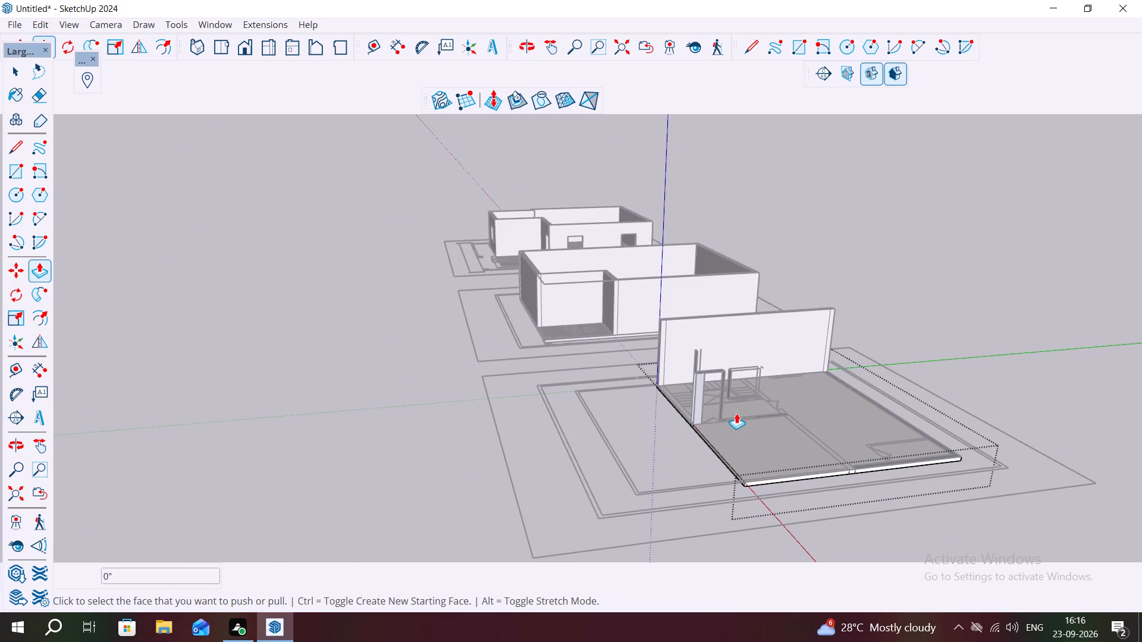
key("ctrl+z")
key("ctrl+z")
key("ctrl+z")
key("ctrl+z")
Undo out of the slab group and back to before the long wall of the staircase building was redrawn.
key("ctrl+z")
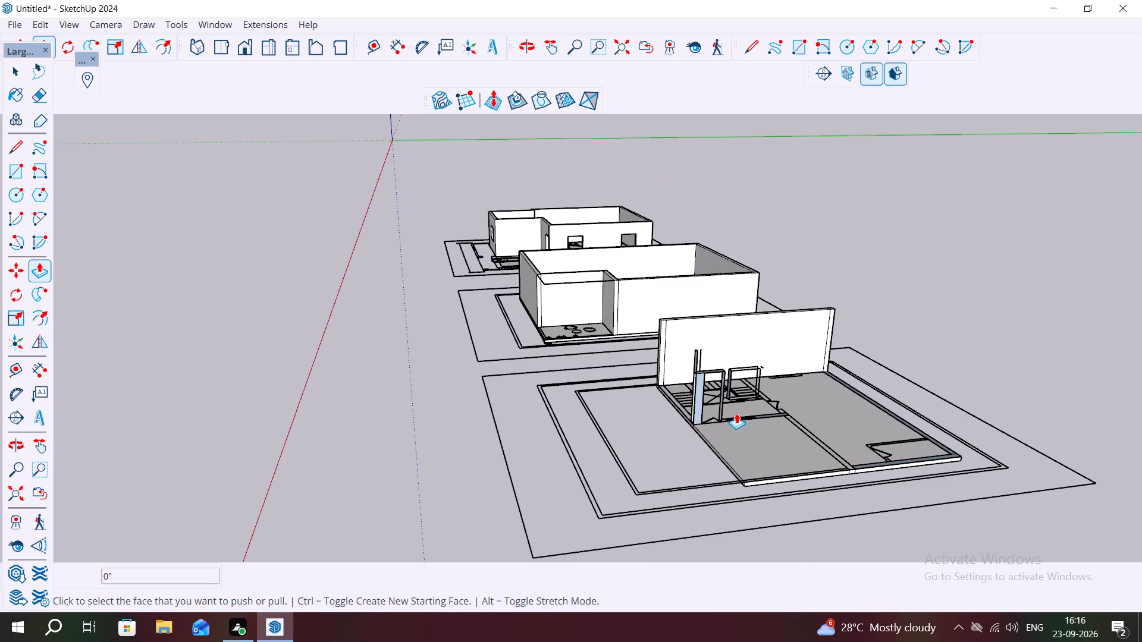
key("ctrl+z")
key("ctrl+z")
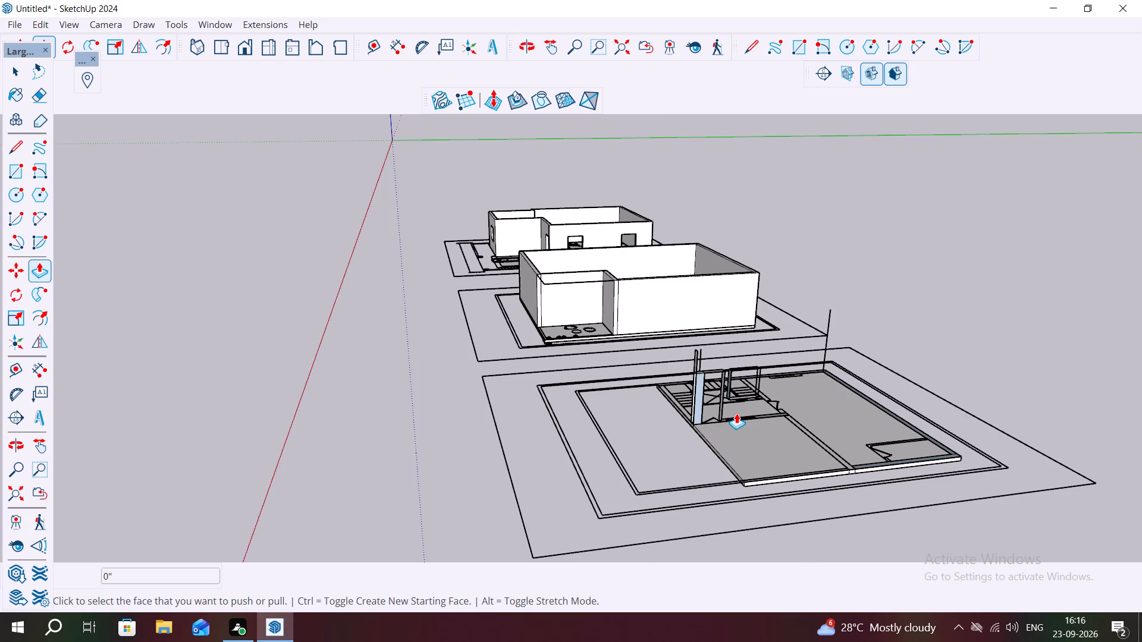
Undo the deletion of the staircase building's wall edges and faces until its outer walls are standing again.
key("ctrl+z")
key("ctrl+z")
key("ctrl+z")
key("ctrl+z")
key("ctrl+z")
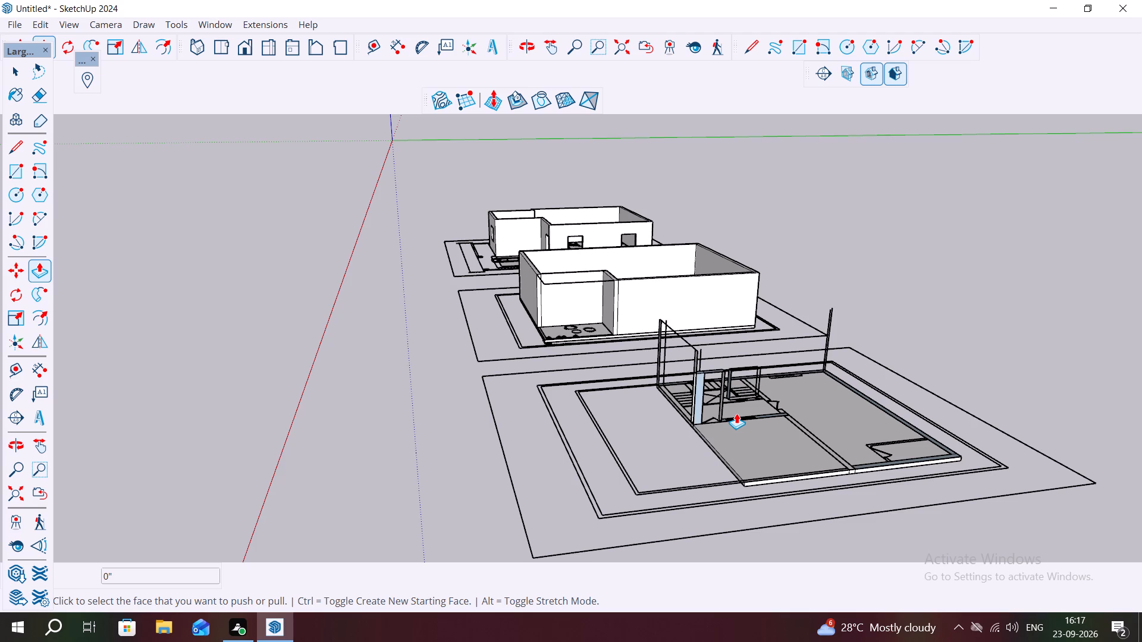
key("ctrl+z")
key("ctrl+z")
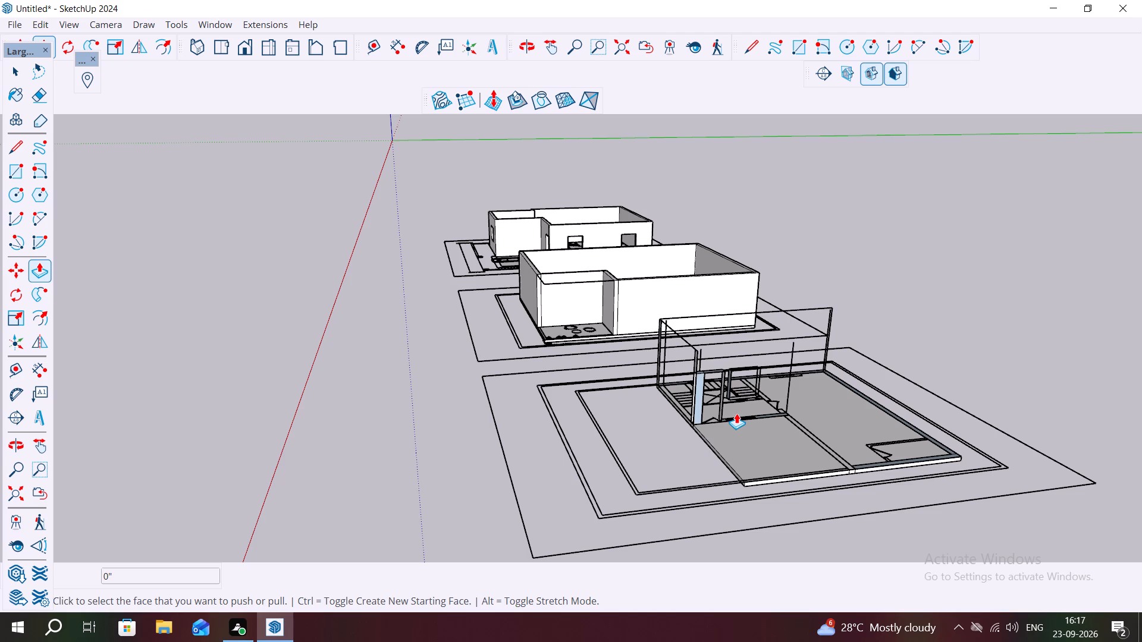
key("ctrl+z")
key("ctrl+z")
key("ctrl+z")
key("ctrl+z")
key("ctrl+z")
key("ctrl+z")
key("ctrl+z")
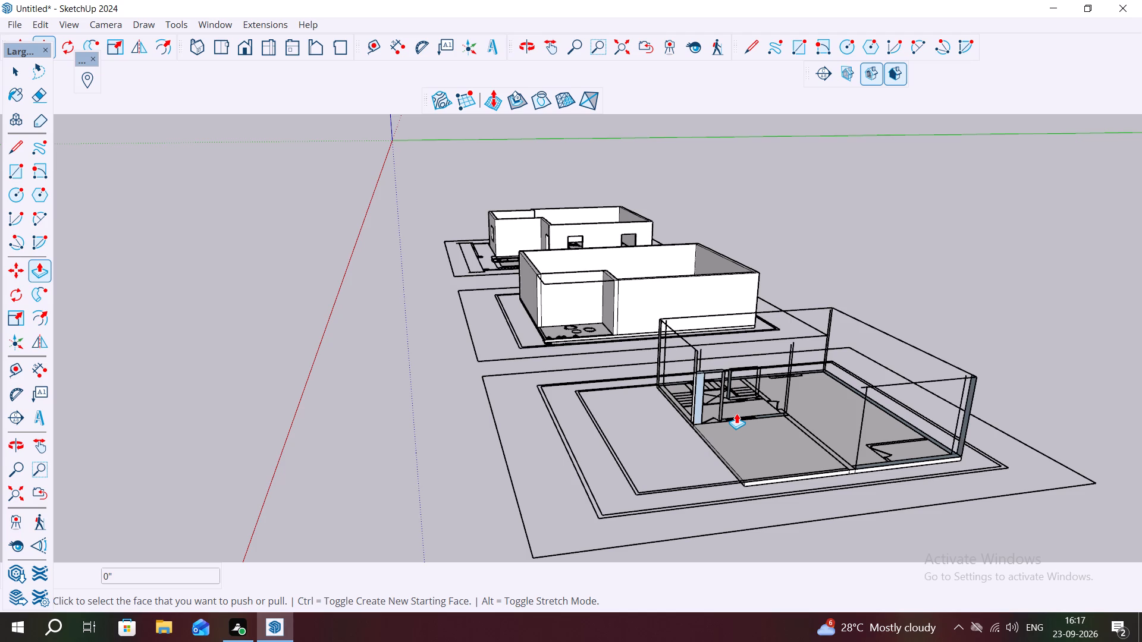
key("ctrl+z")
key("ctrl+z")
key("ctrl+z")
key("ctrl+z")
key("ctrl+z")
key("ctrl+z")
key("ctrl+z")
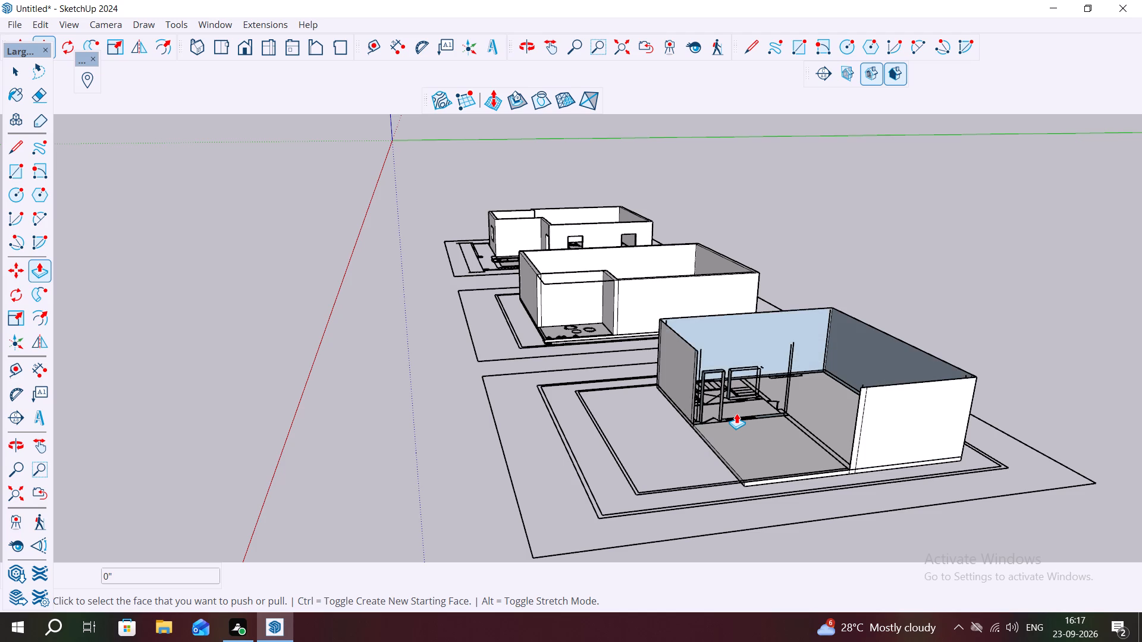
Undo the floor slab's thickness and the edits made inside its group.
key("ctrl+z")
key("ctrl+z")
key("ctrl+z")
key("ctrl+z")
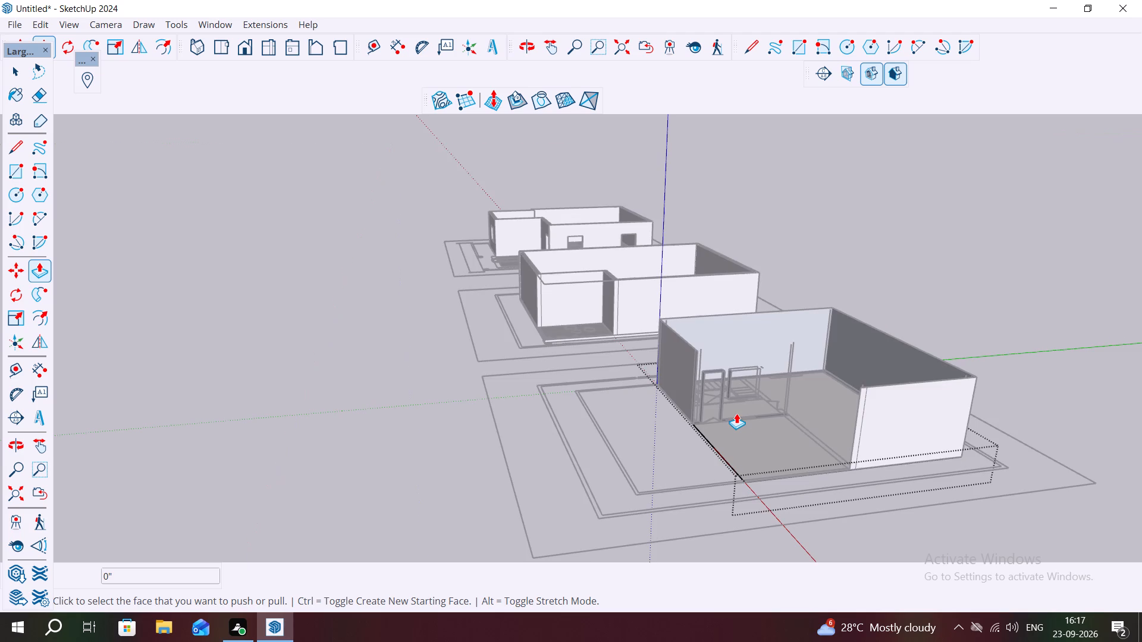
key("ctrl+z")
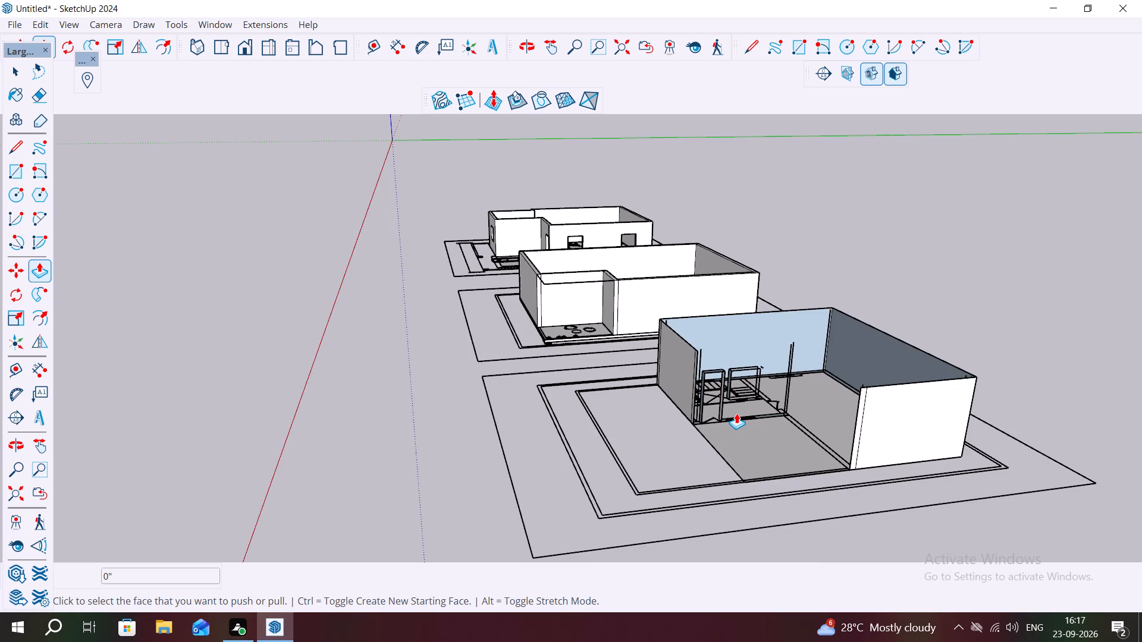
Undo the earlier edits until the building's covering top face and the walls around its recessed corner are restored.
key("ctrl+z")
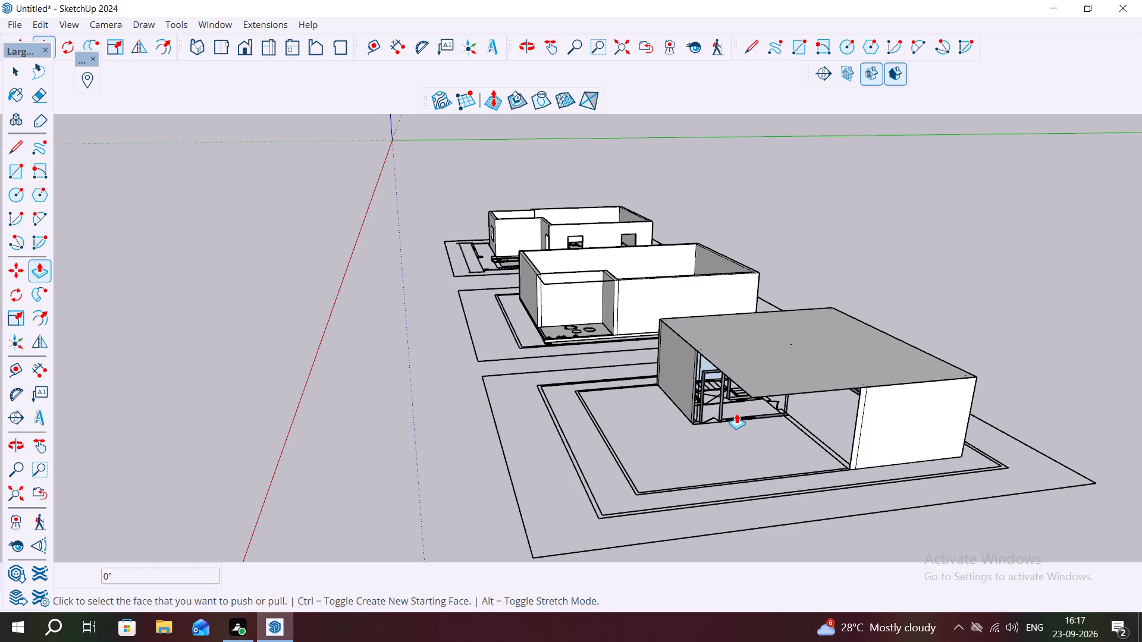
key("ctrl+z")
key("ctrl+z")
key("ctrl+z")
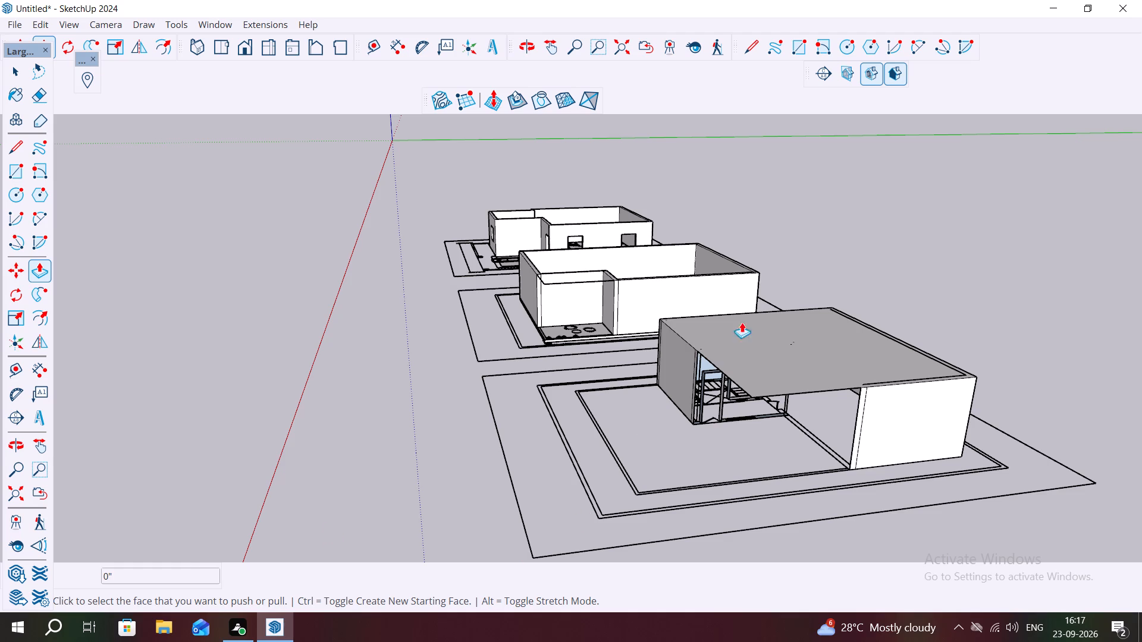
key("ctrl+z")
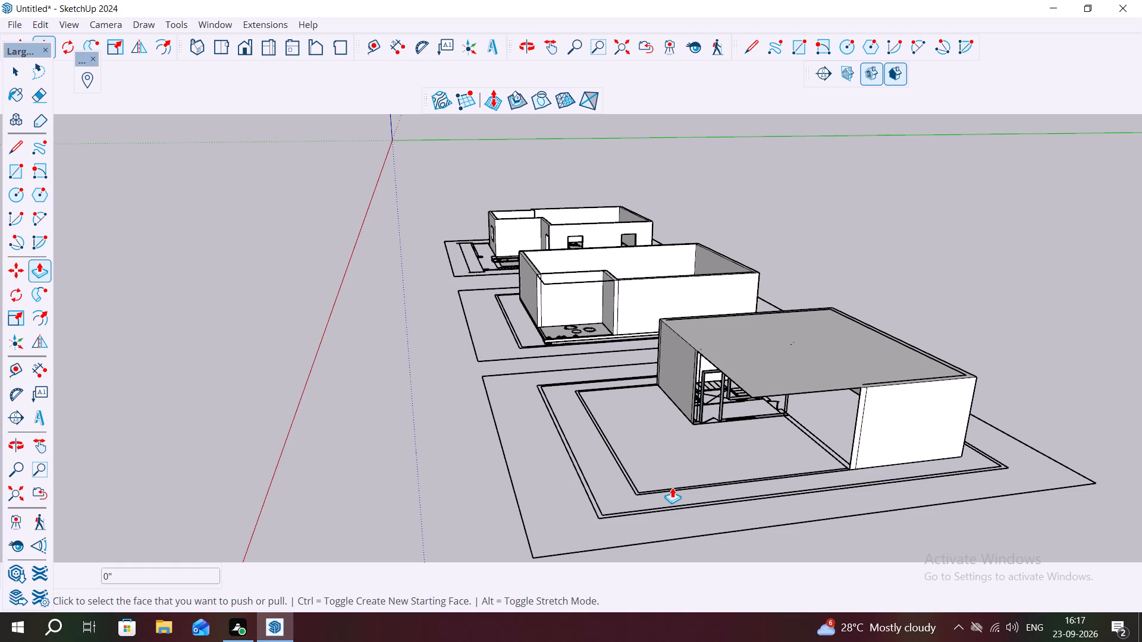
key("ctrl+z")
key("ctrl+z")
key("ctrl+z")
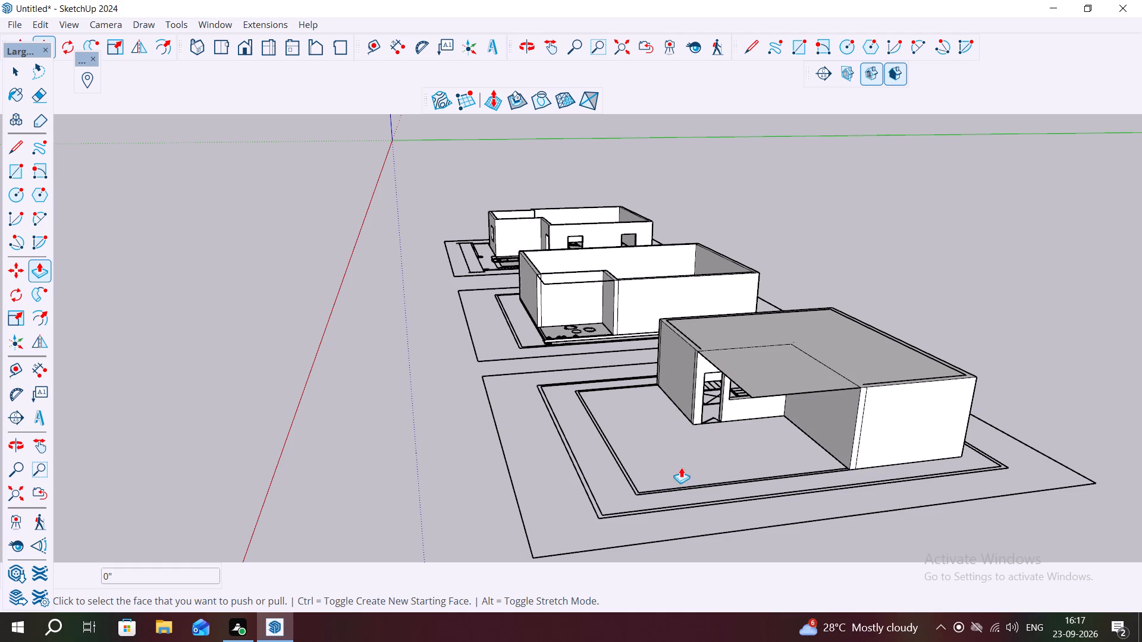
key("space")
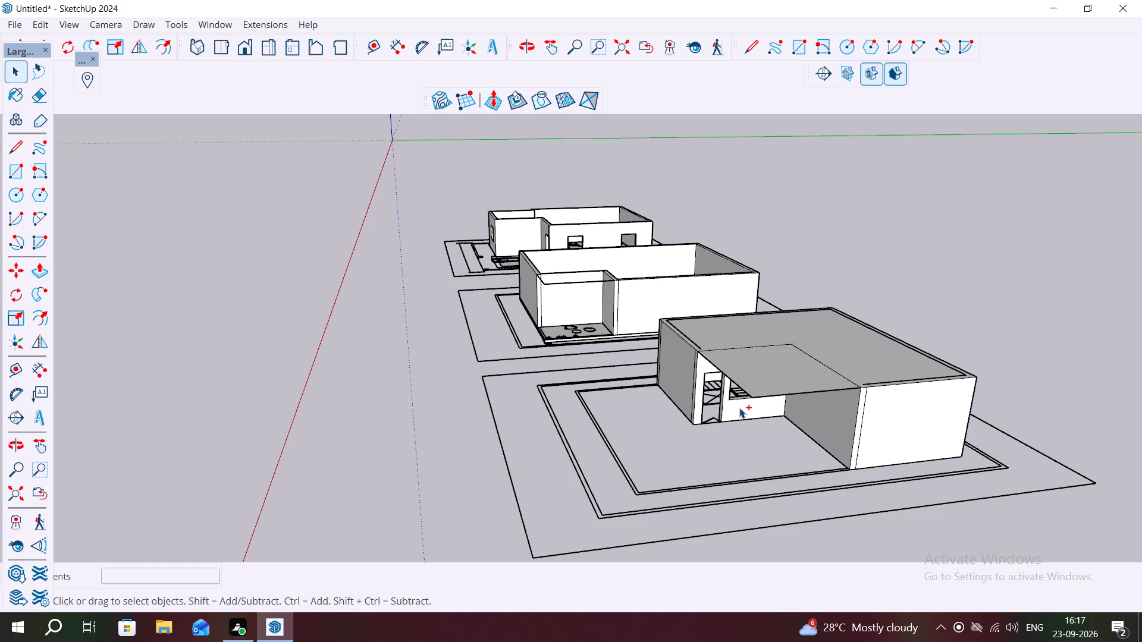
key("ctrl+z")
key("ctrl+z")
Examine the restored building from several sides and compare it with the middle building's walls, base slab and patio corner.
middle_click_drag(738, 342, 782, 490)
scroll(764, 450, "up", 1)
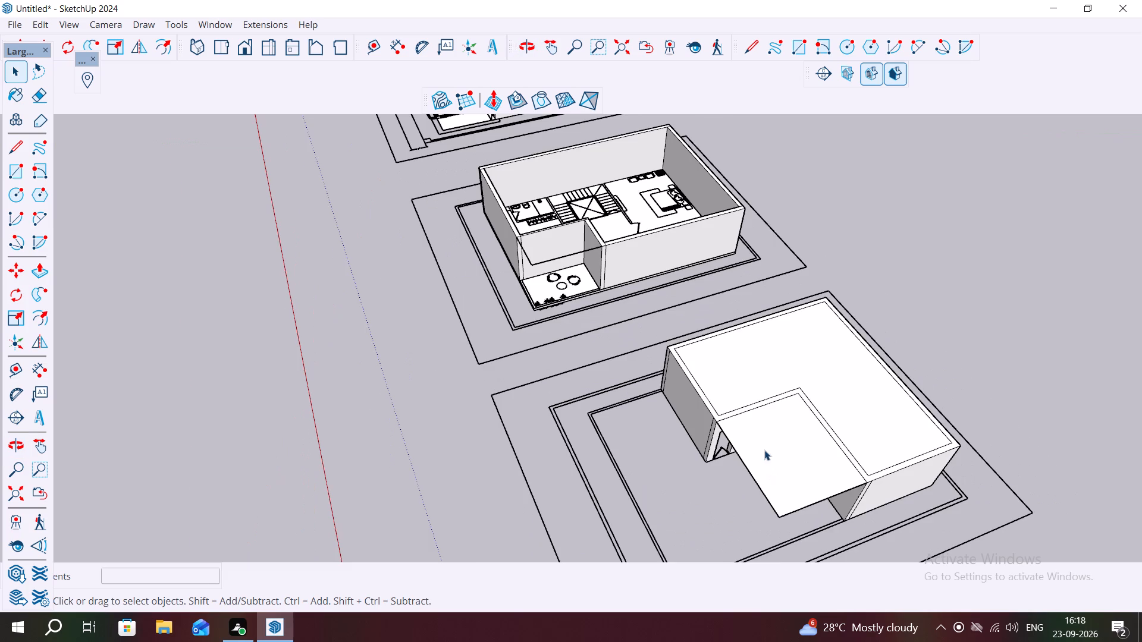
scroll(764, 450, "up", 2)
triple_click(779, 455)
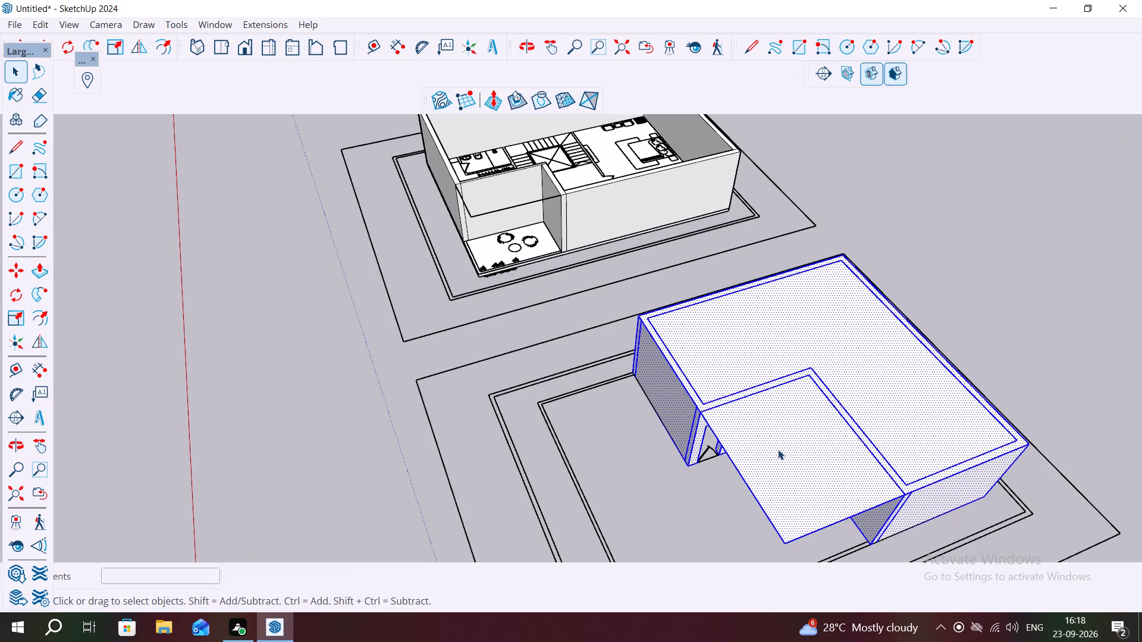
key("Escape")
left_click(620, 456)
middle_click_drag(615, 453, 813, 375)
scroll(84, 336, "up", 1)
scroll(261, 363, "up", 1)
middle_click_drag(302, 348, 387, 288)
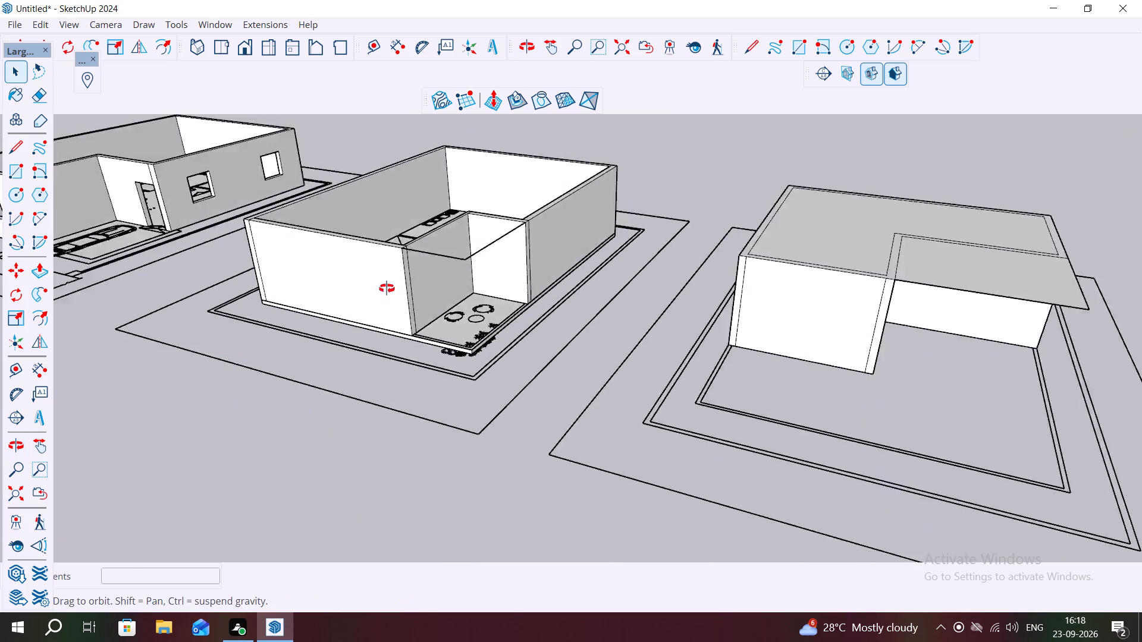
middle_click_drag(387, 288, 404, 251)
scroll(435, 309, "up", 3)
middle_click_drag(445, 296, 530, 372)
scroll(521, 385, "up", 5)
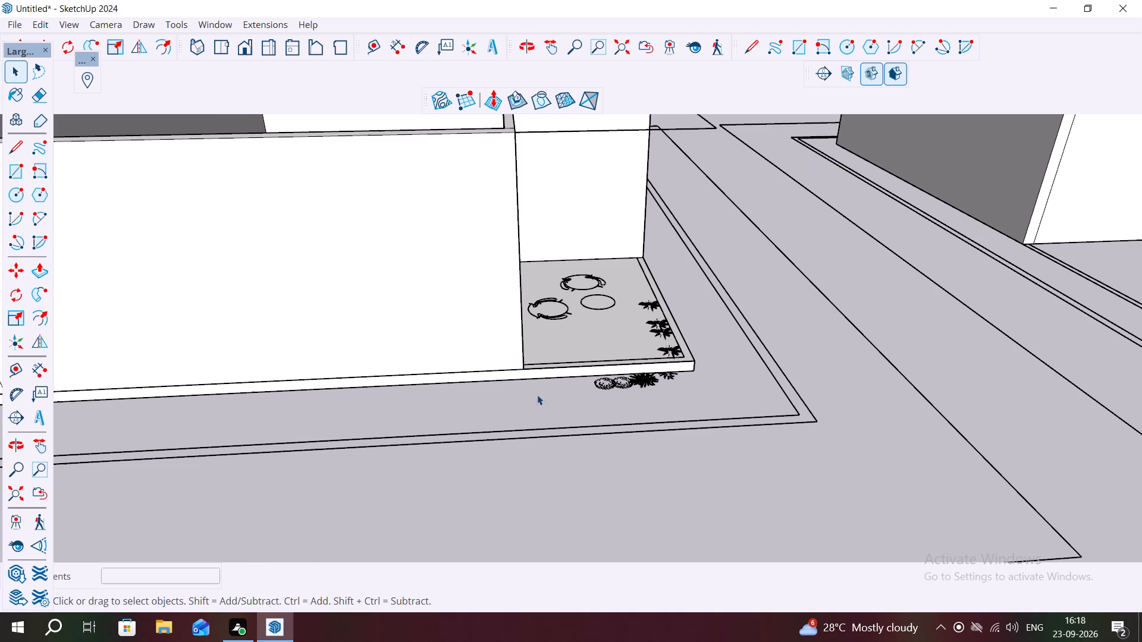
scroll(503, 392, "down", 10)
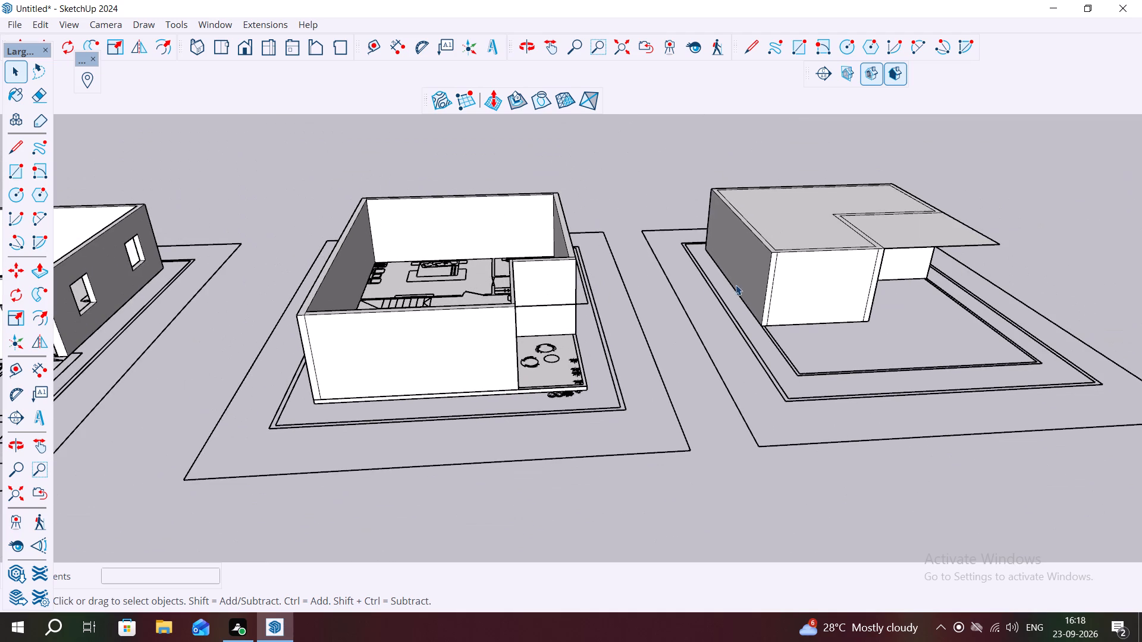
middle_click_drag(738, 295, 637, 316)
scroll(496, 350, "down", 6)
scroll(768, 304, "up", 1)
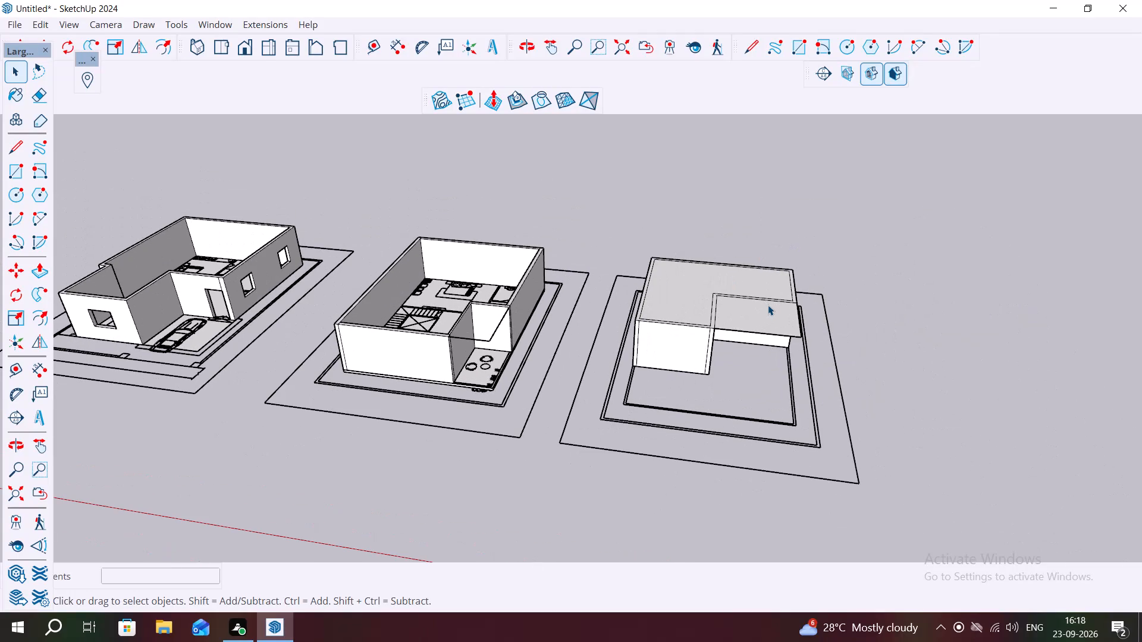
Check how the building's top faces connect to its walls by selecting each face and the connected geometry, then clear the selection.
double_click(768, 307)
double_click(767, 308)
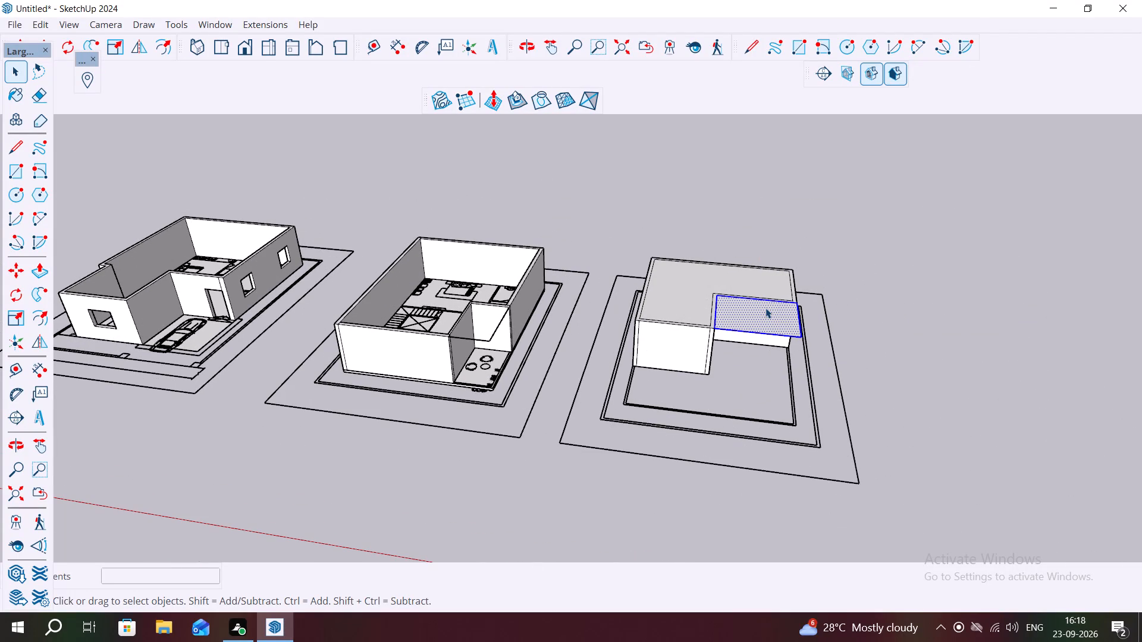
middle_click_drag(660, 312, 643, 419)
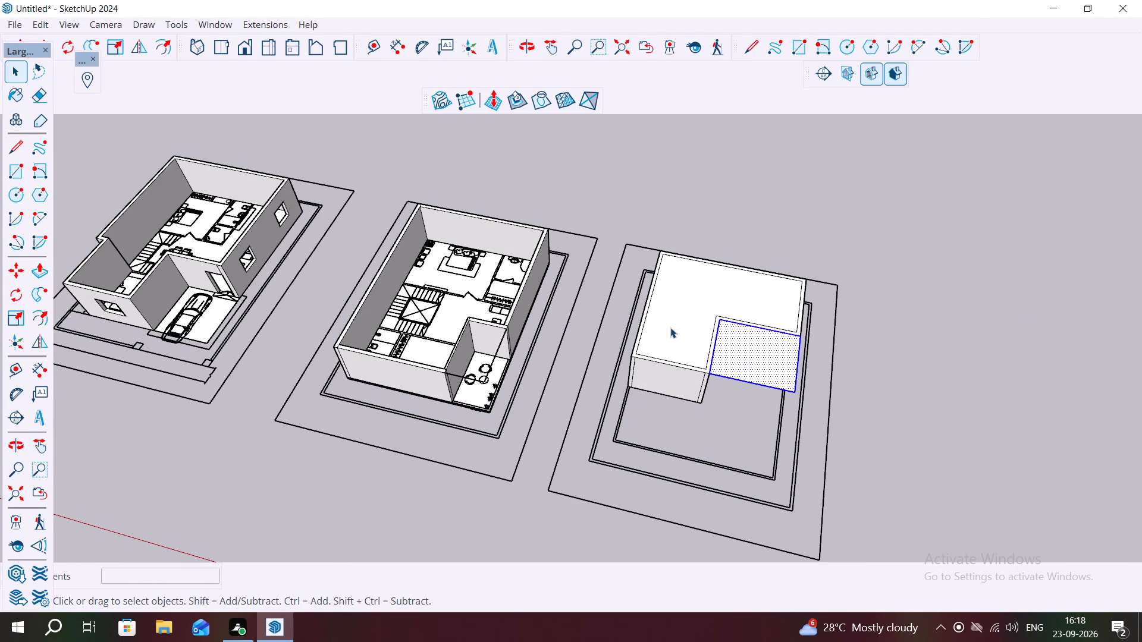
double_click(670, 328)
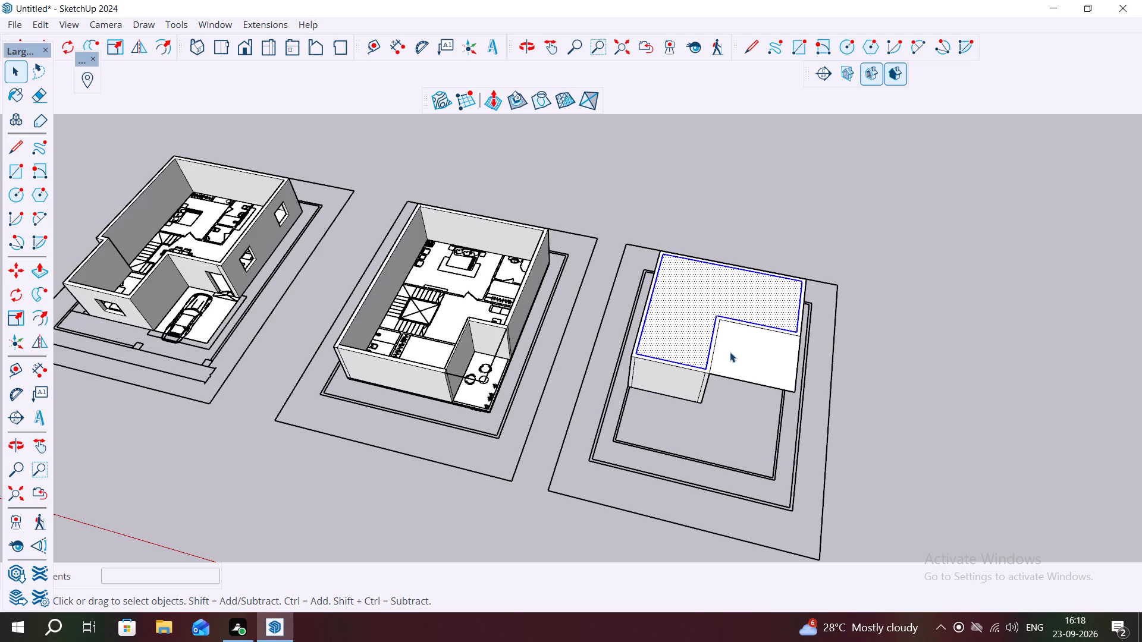
left_click(730, 352)
triple_click(716, 345)
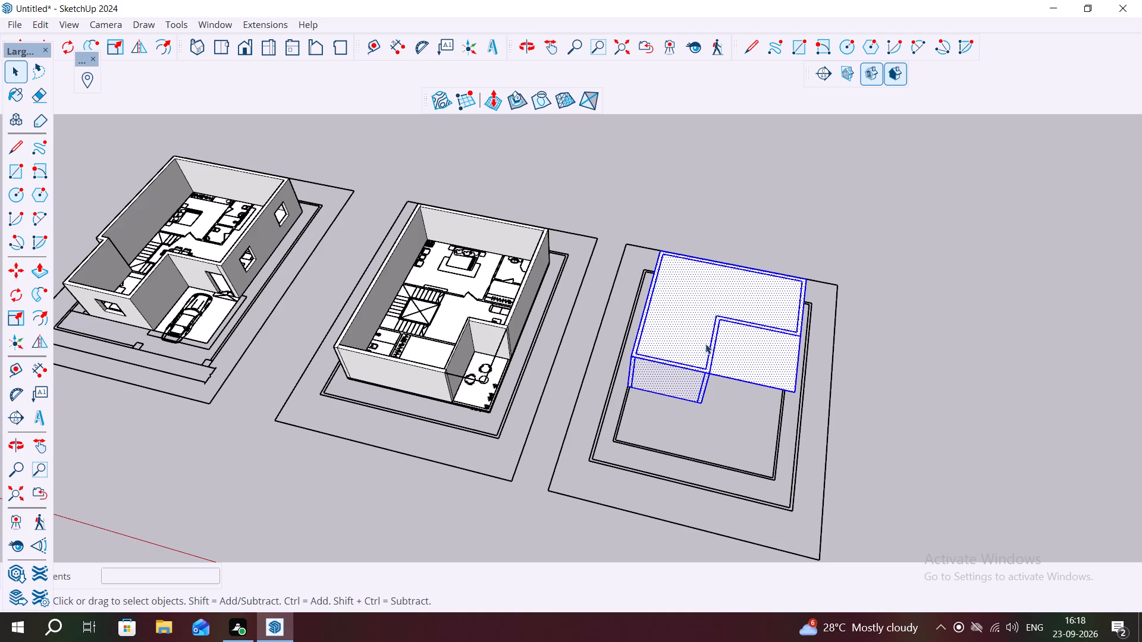
middle_click_drag(667, 395, 686, 285)
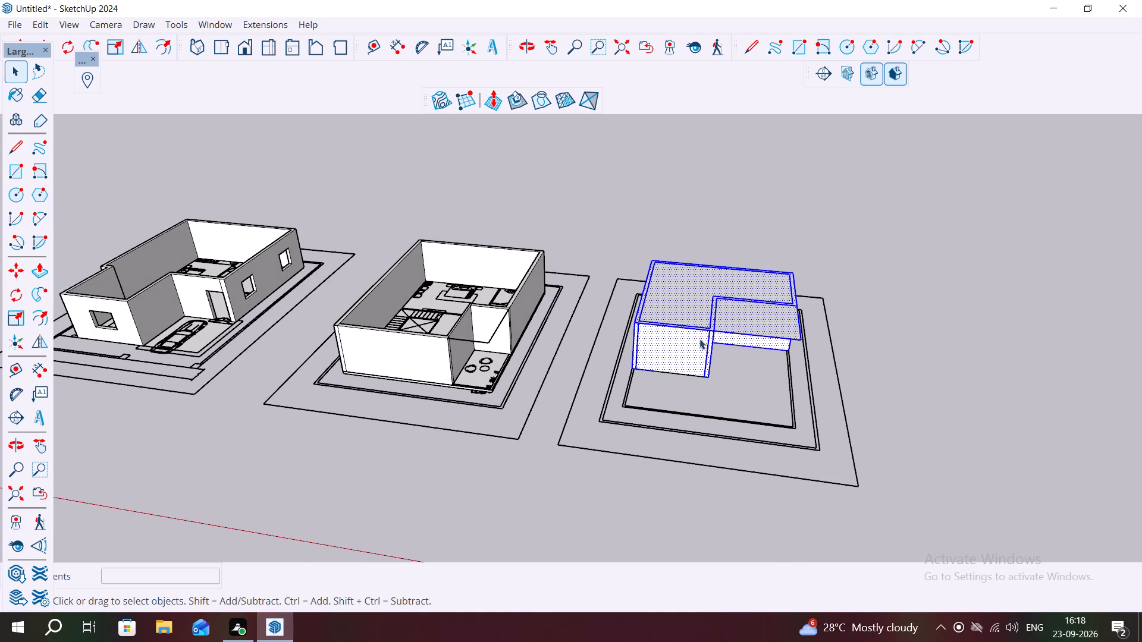
scroll(716, 347, "up", 2)
key("Escape")
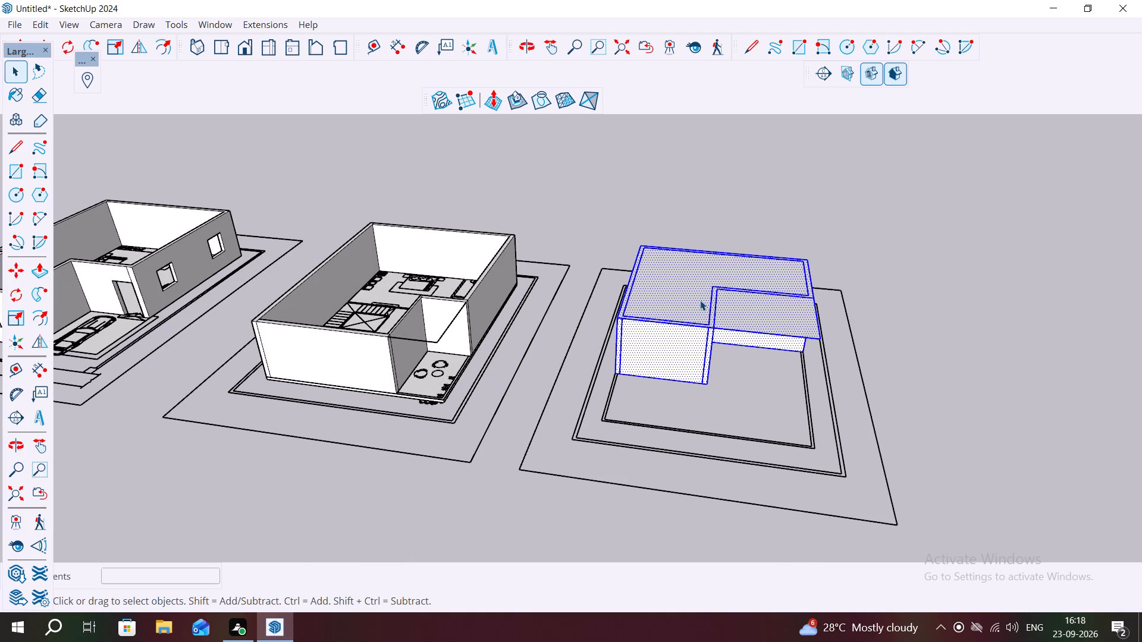
key("space")
left_click(594, 389)
left_click(751, 381)
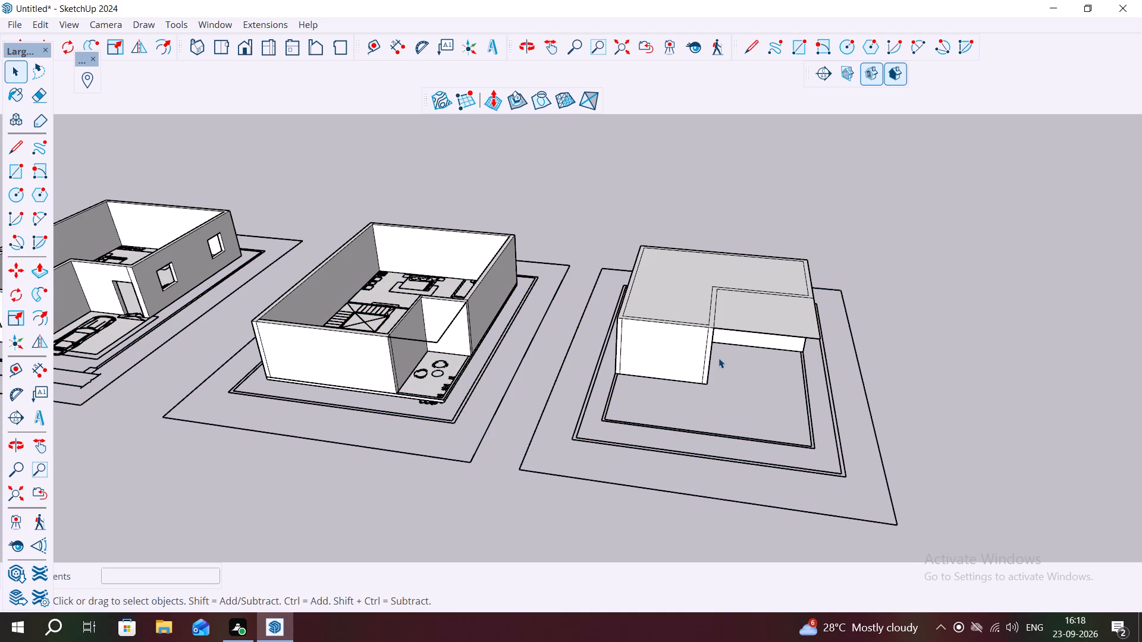
Undo further edits back to before the face covering the main rooms was added, and view the staircase interior.
key("ctrl+z")
key("ctrl+z")
key("ctrl+z")
key("ctrl+z")
key("ctrl+z")
key("ctrl+z")
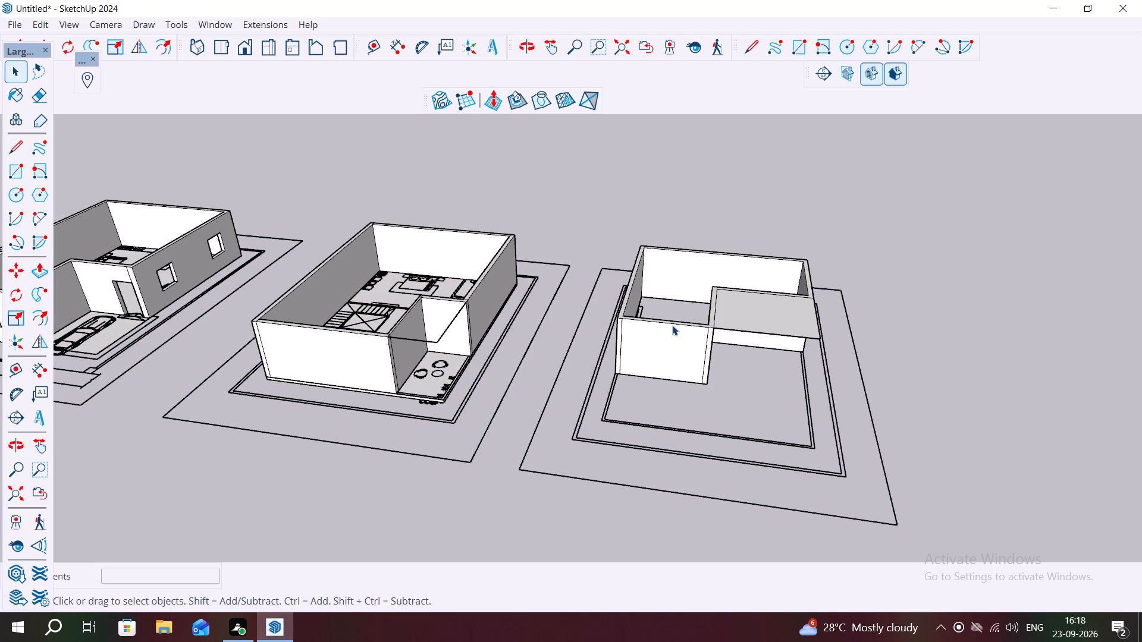
middle_click_drag(672, 325, 669, 404)
scroll(638, 297, "up", 15)
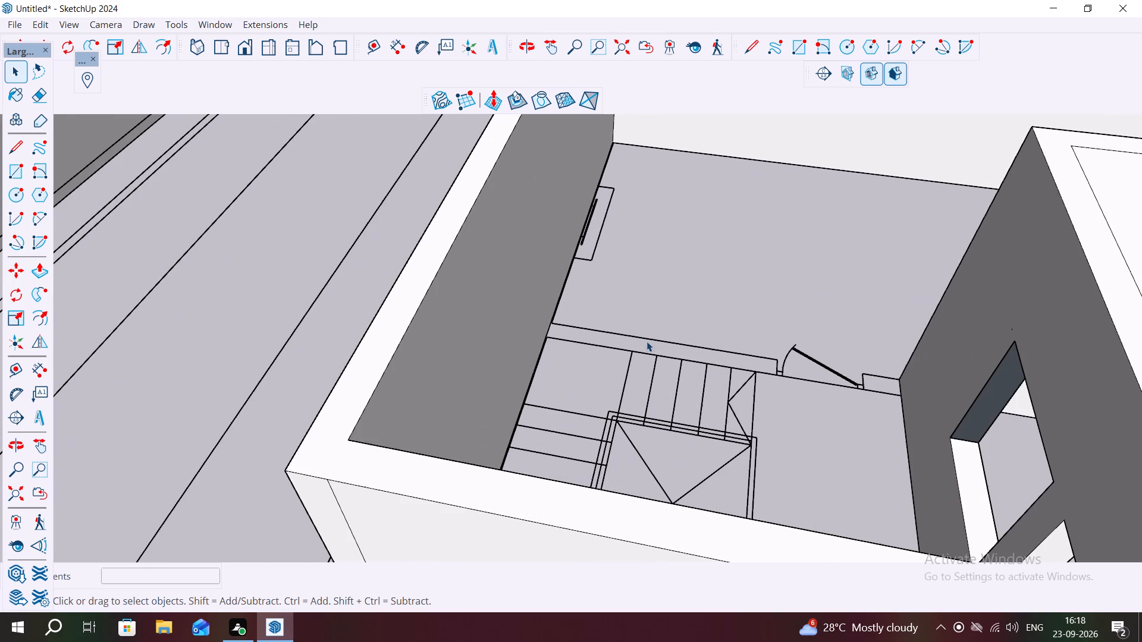
Undo five further edits to the staircase building, back to its bare walls with no face over the rooms.
key("ctrl+z")
key("ctrl+z")
key("ctrl+z")
key("ctrl+z")
key("ctrl+z")
scroll(645, 347, "down", 13)
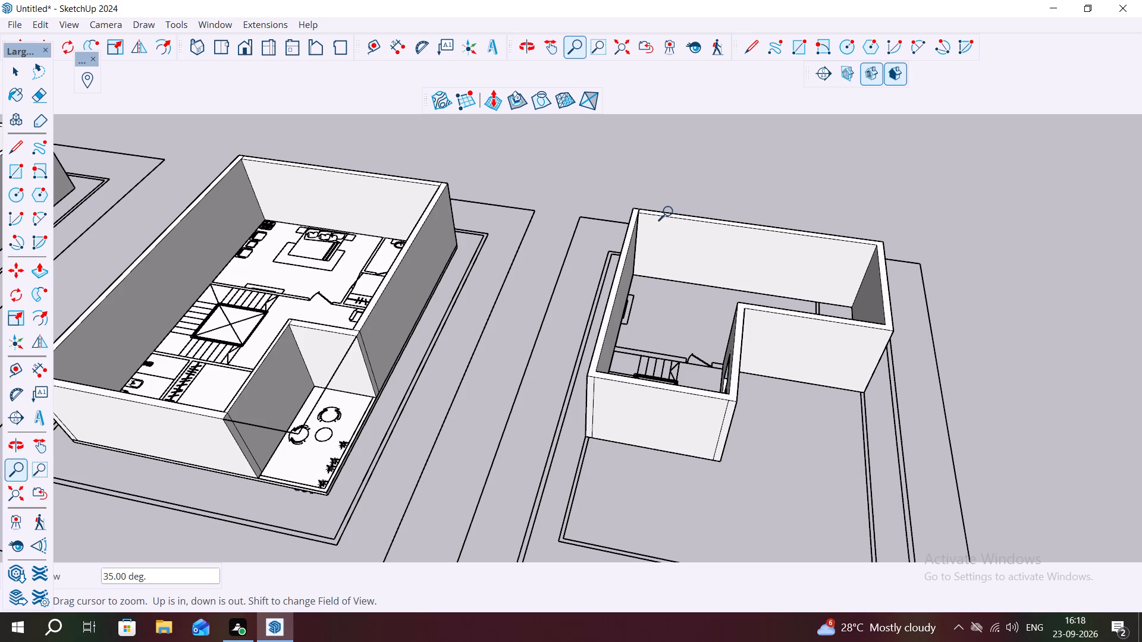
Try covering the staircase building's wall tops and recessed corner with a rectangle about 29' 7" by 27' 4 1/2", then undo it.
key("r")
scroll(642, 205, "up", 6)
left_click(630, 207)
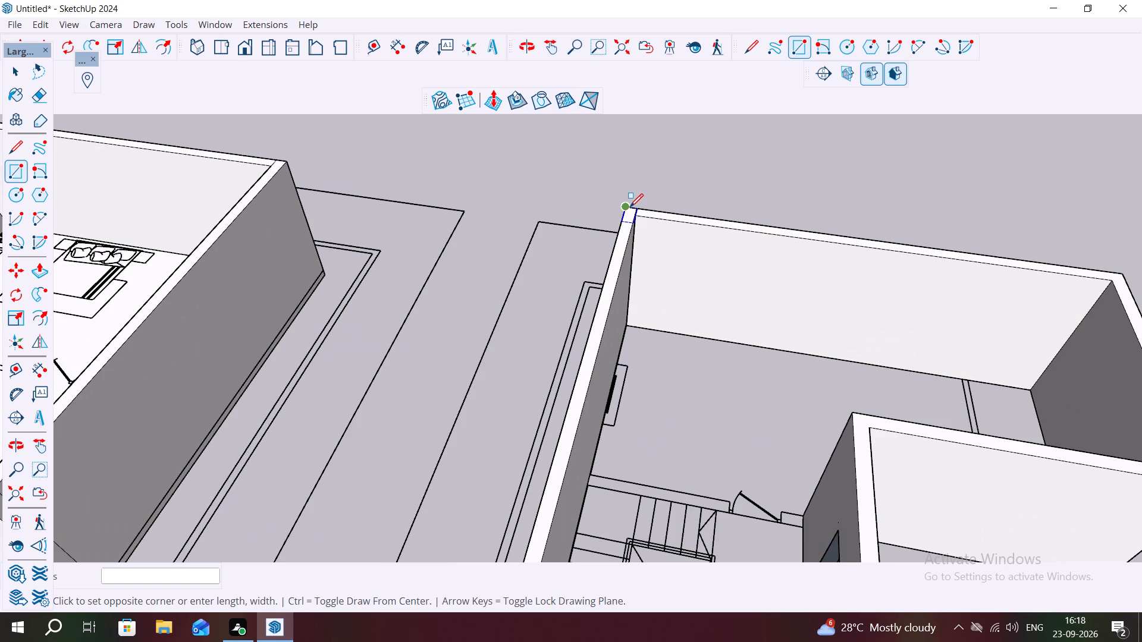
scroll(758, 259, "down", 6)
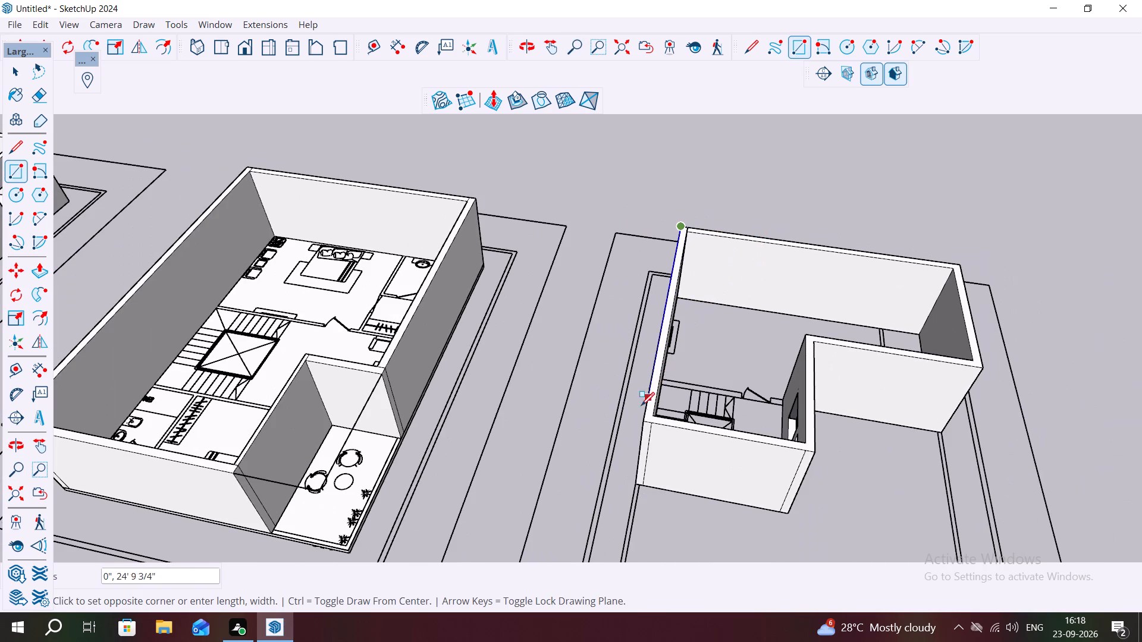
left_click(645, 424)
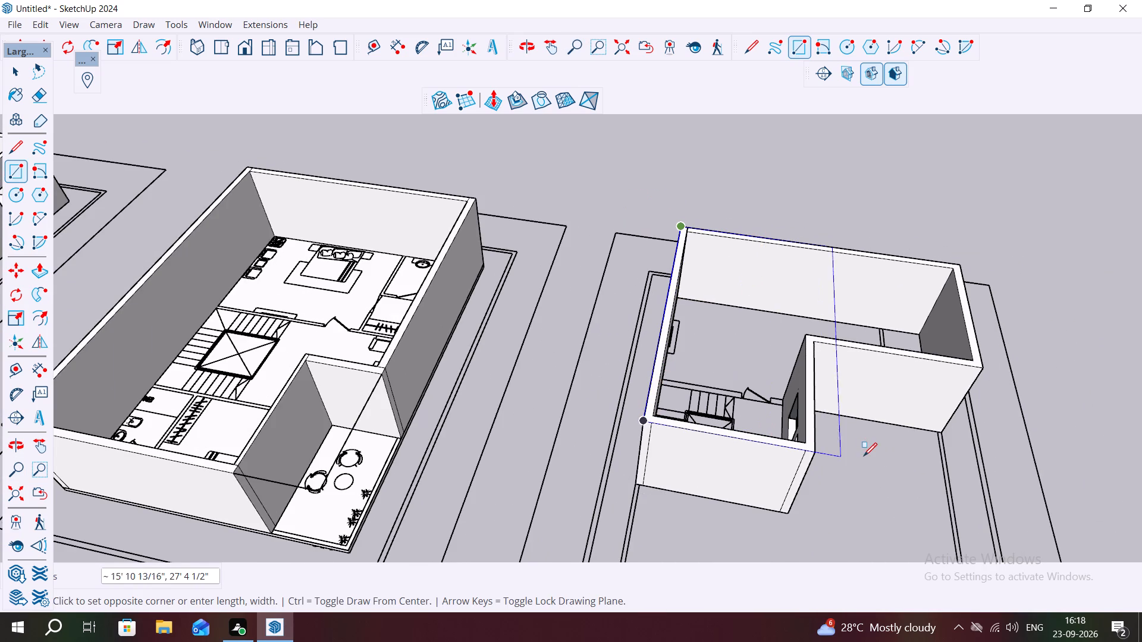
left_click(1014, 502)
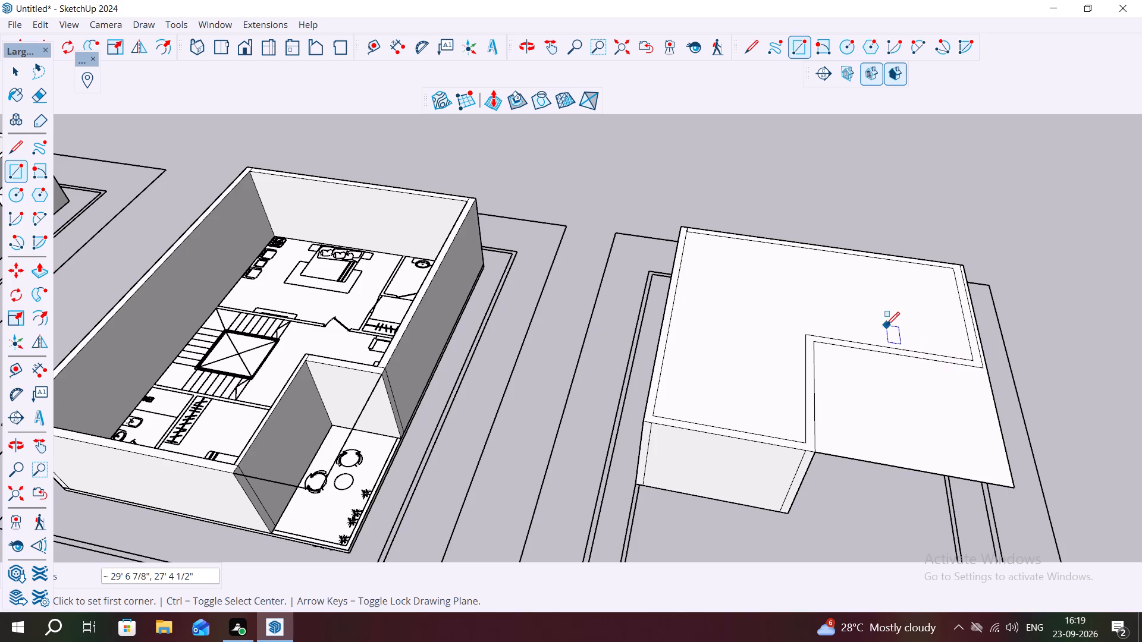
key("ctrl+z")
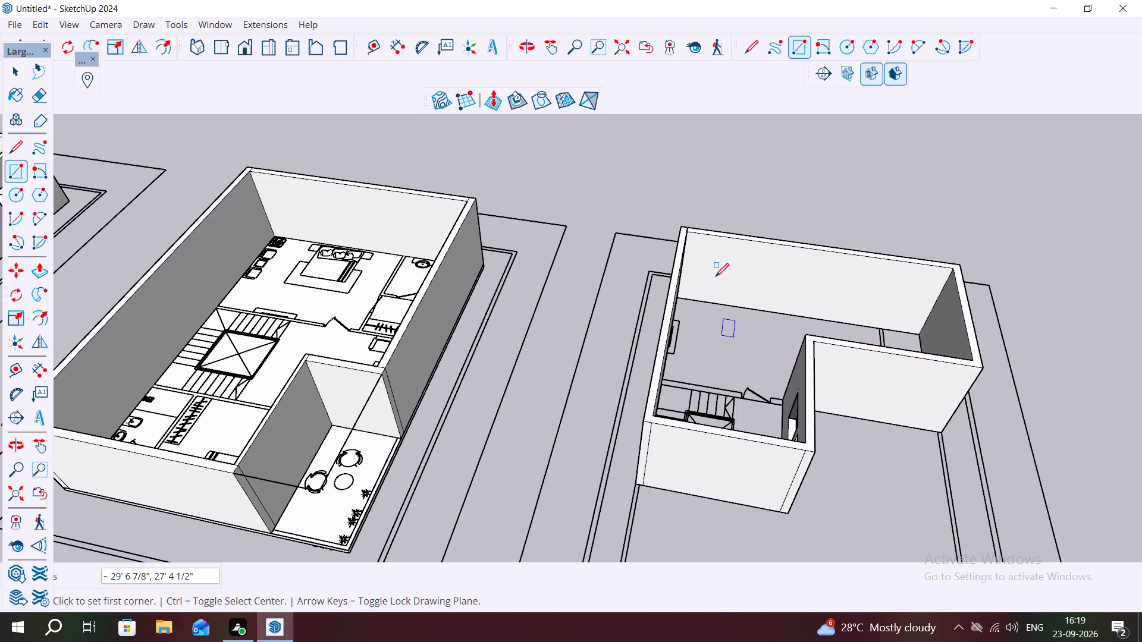
Draw a 29' 3" by 27' 4 1/2" rectangle over the staircase building's wall tops, snapped to the outer corners and spanning the recessed corner.
left_click(644, 421)
left_click(683, 226)
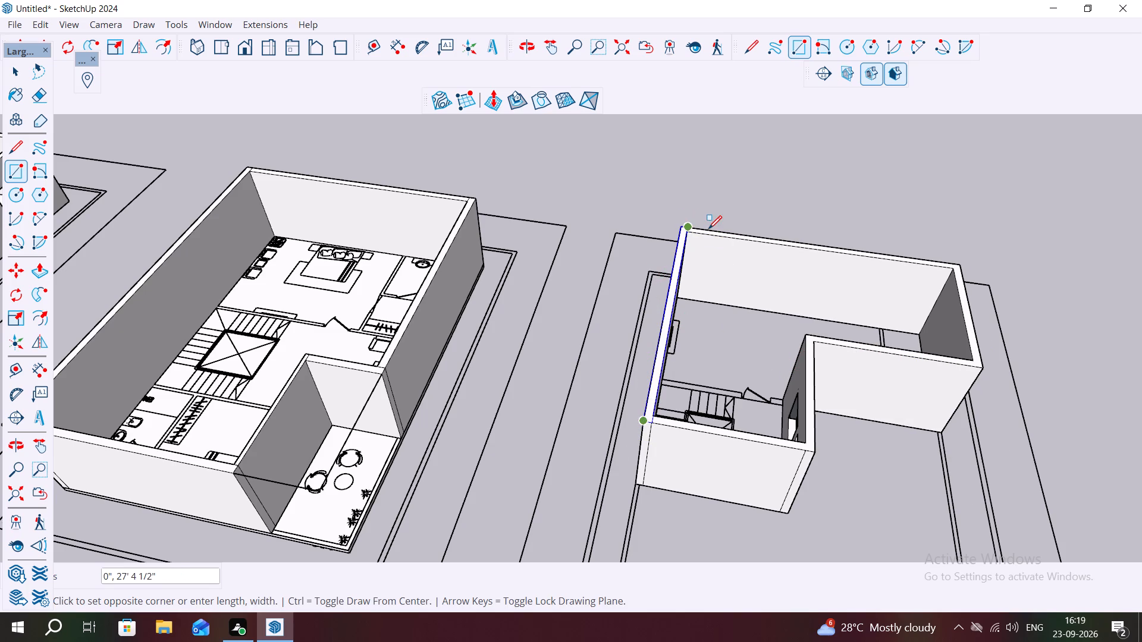
scroll(721, 225, "up", 1)
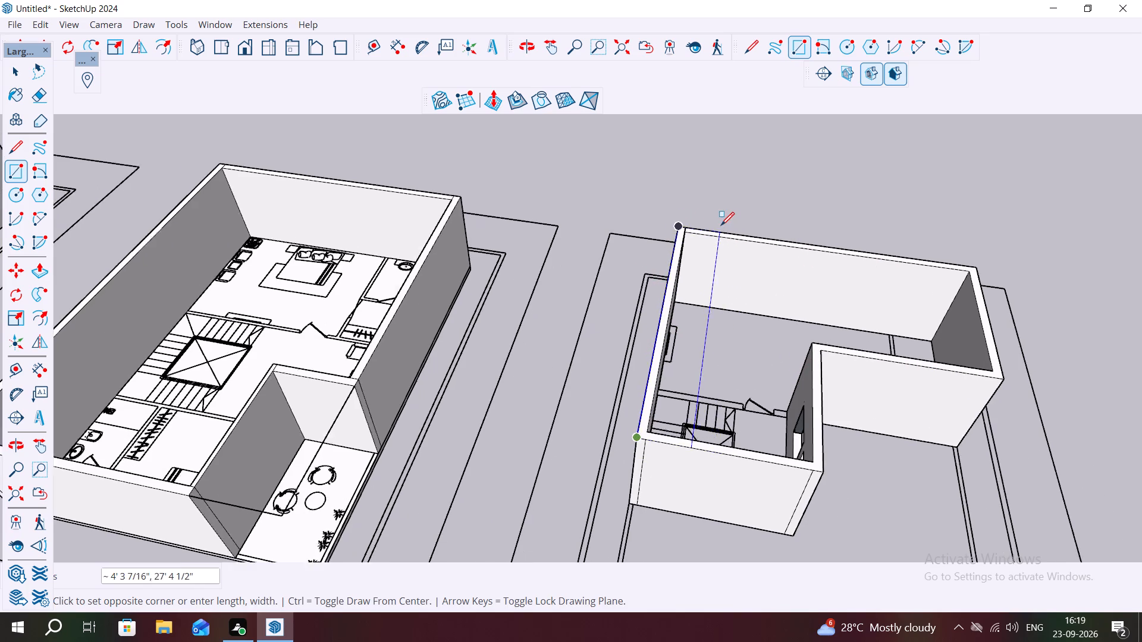
scroll(721, 225, "up", 5)
scroll(830, 254, "down", 3)
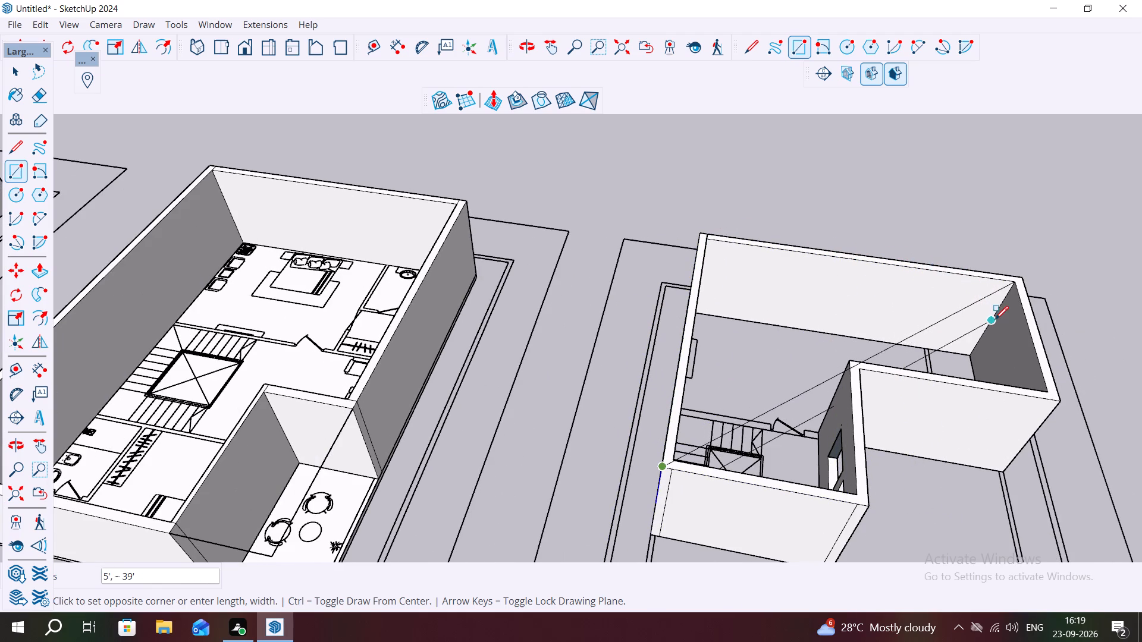
left_click(1019, 277)
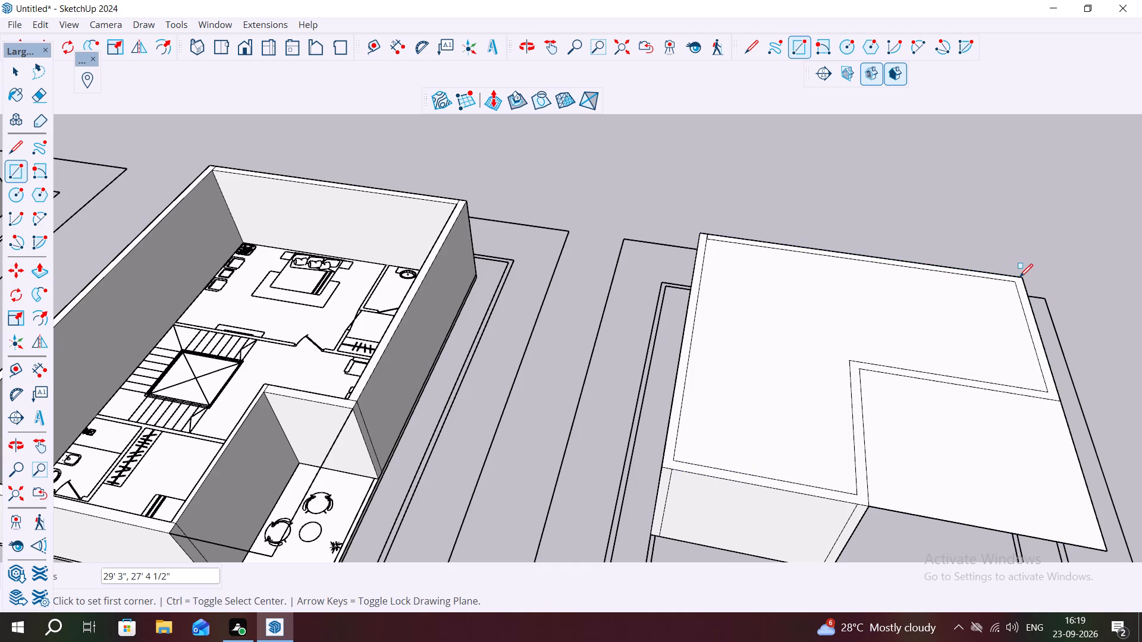
key("space")
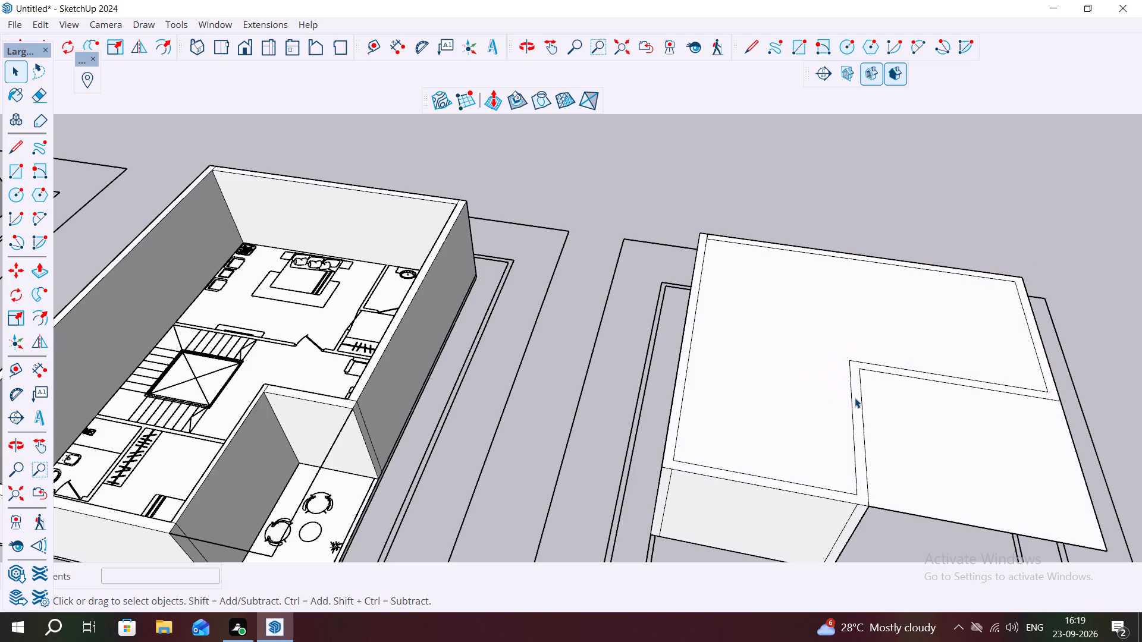
Select the covering faces over the rooms, wall tops and recessed corner with their dividing edges, and make them a group.
double_click(855, 398)
left_click(848, 395)
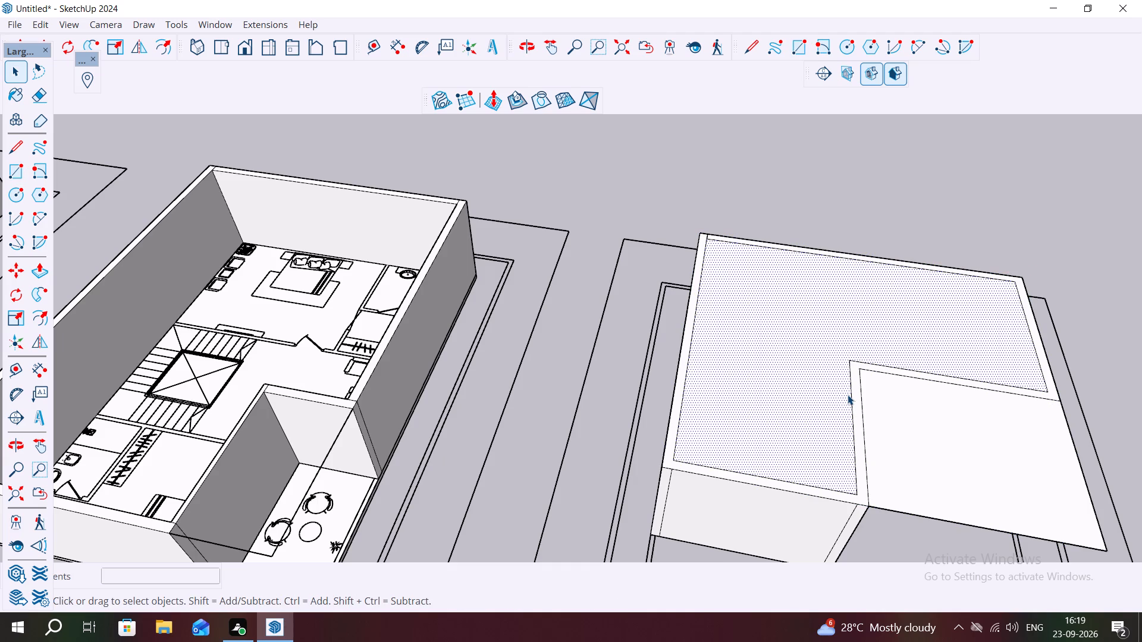
left_click(864, 410)
left_click(833, 395)
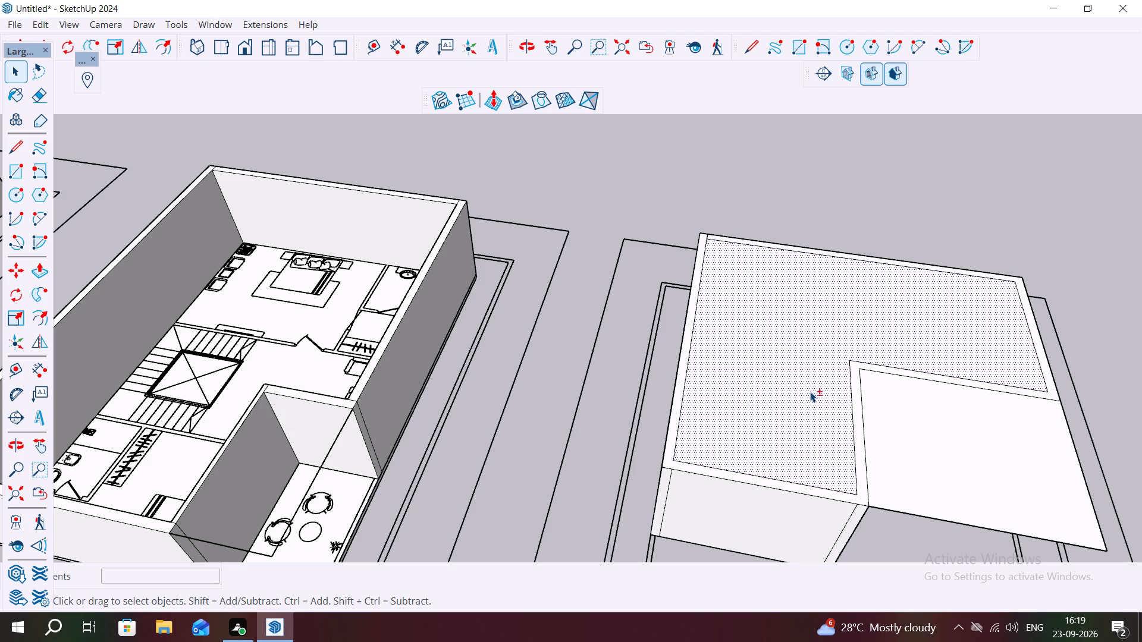
left_click(810, 392, "shift")
left_click(842, 420, "shift")
left_click(854, 439, "shift")
left_click(866, 448, "shift")
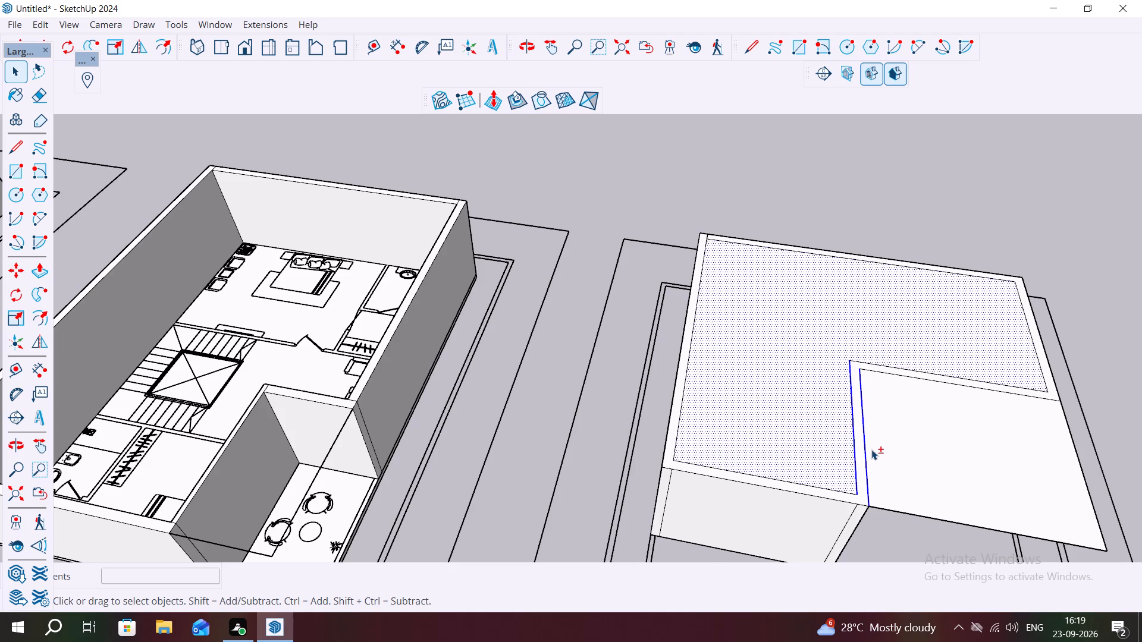
left_click(871, 449, "shift")
left_click(859, 436, "shift")
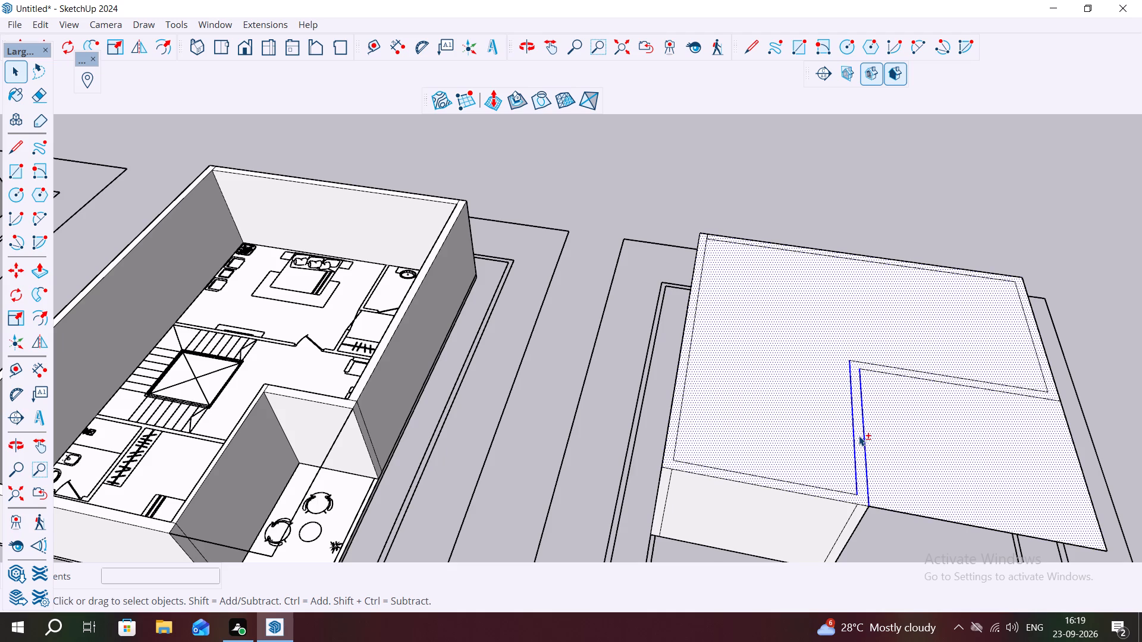
right_click(826, 356)
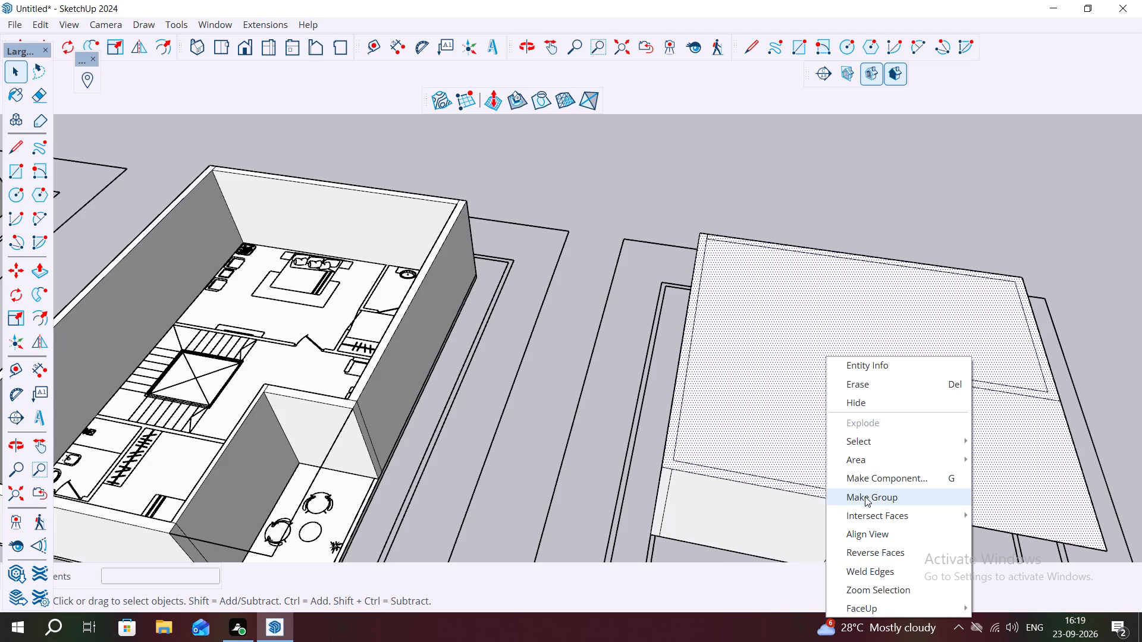
left_click(865, 496)
scroll(721, 297, "down", 7)
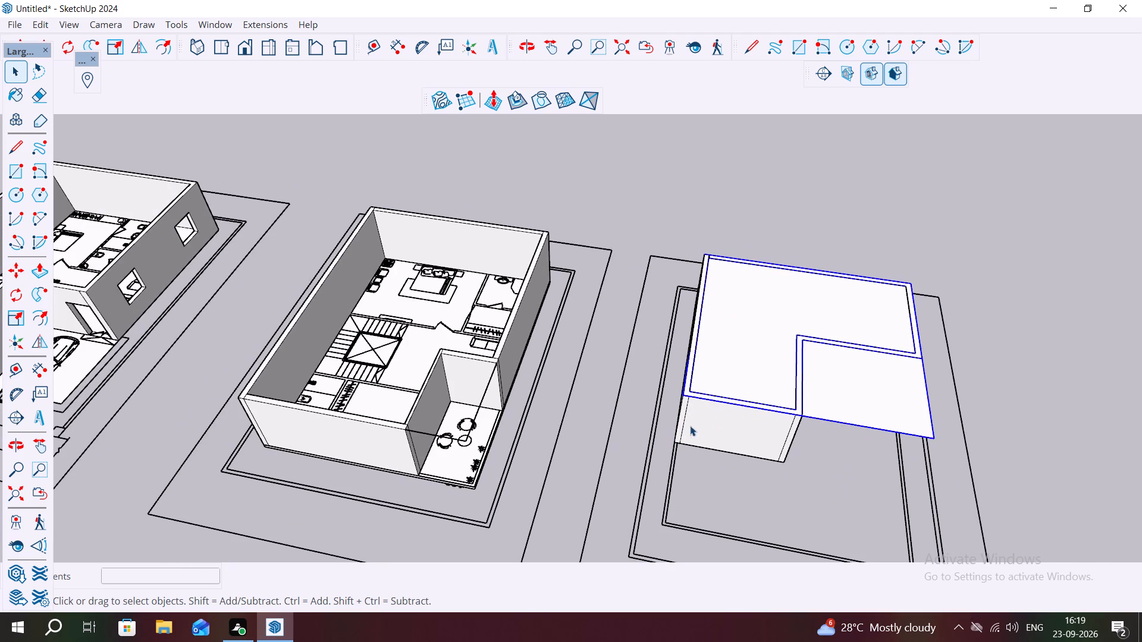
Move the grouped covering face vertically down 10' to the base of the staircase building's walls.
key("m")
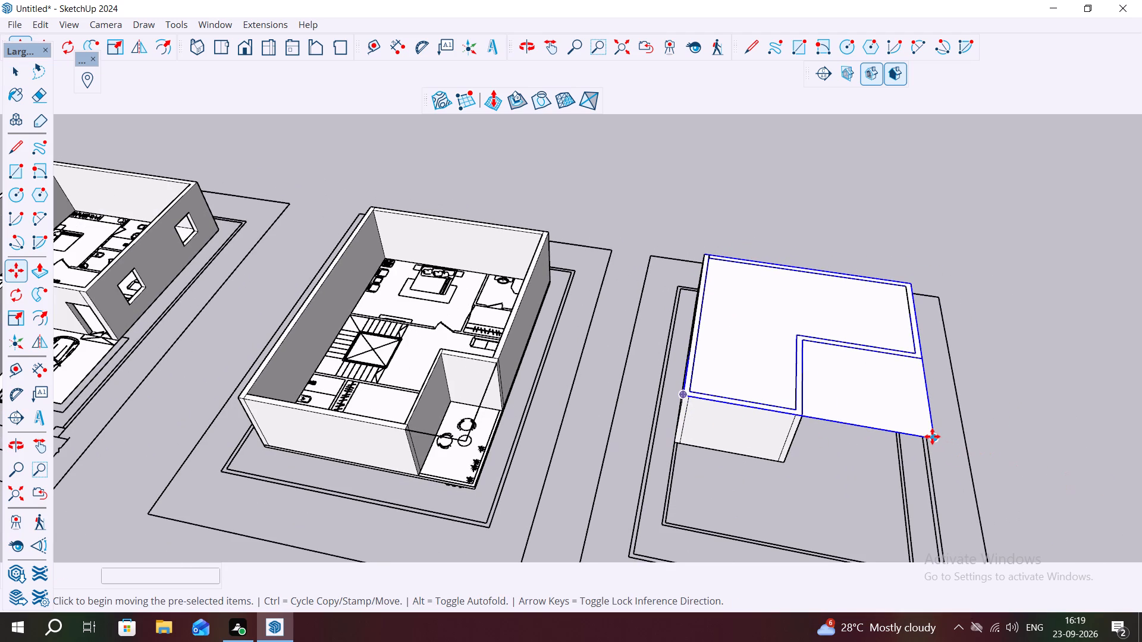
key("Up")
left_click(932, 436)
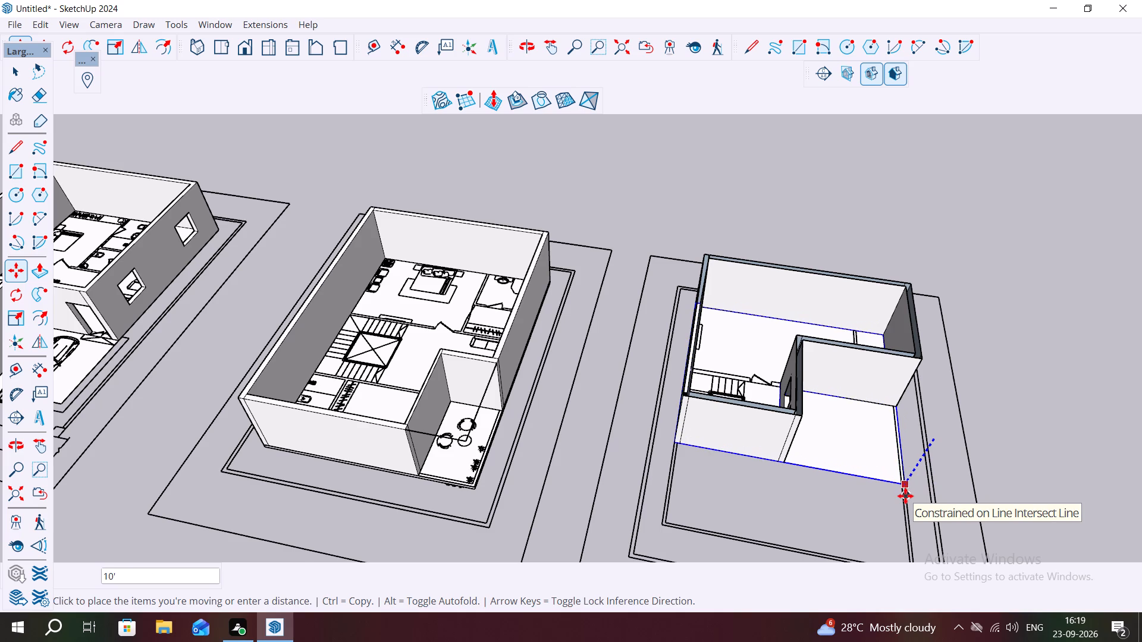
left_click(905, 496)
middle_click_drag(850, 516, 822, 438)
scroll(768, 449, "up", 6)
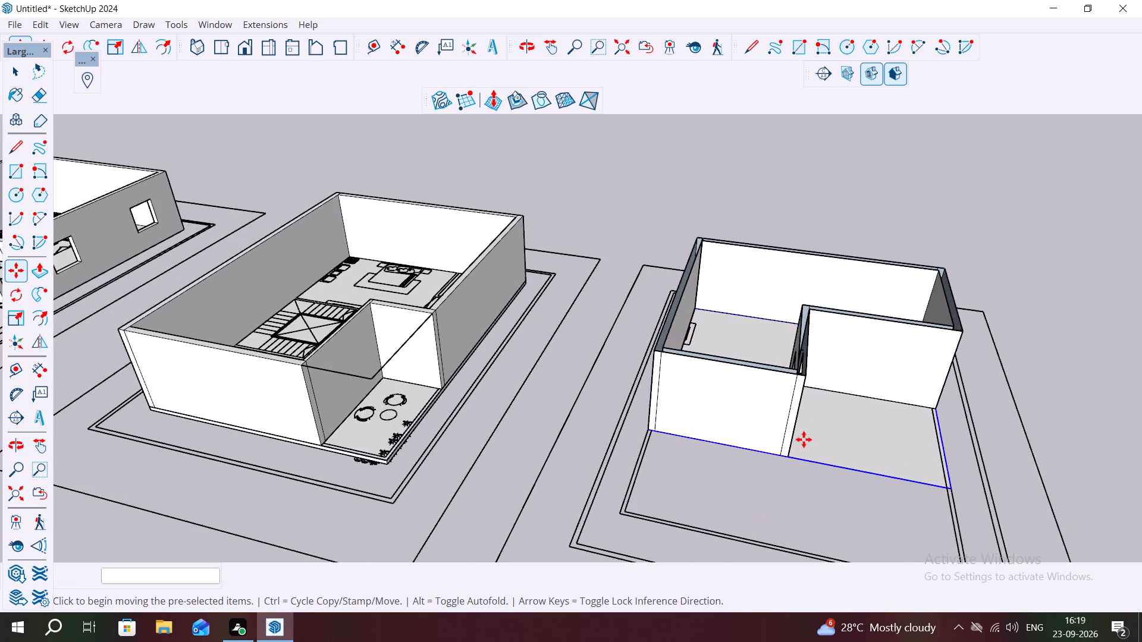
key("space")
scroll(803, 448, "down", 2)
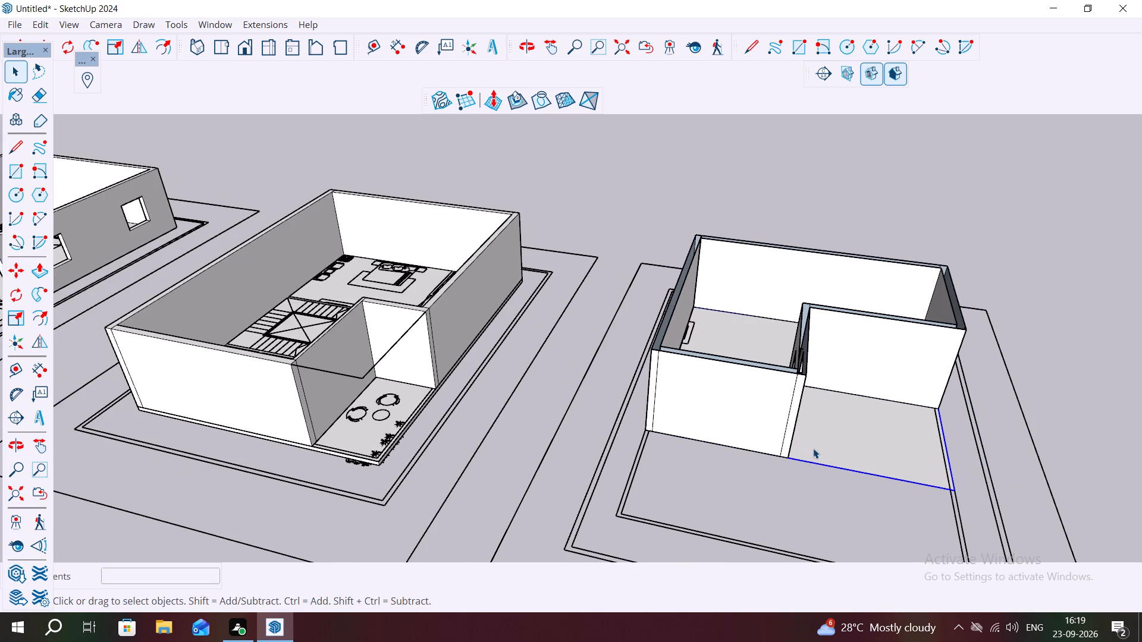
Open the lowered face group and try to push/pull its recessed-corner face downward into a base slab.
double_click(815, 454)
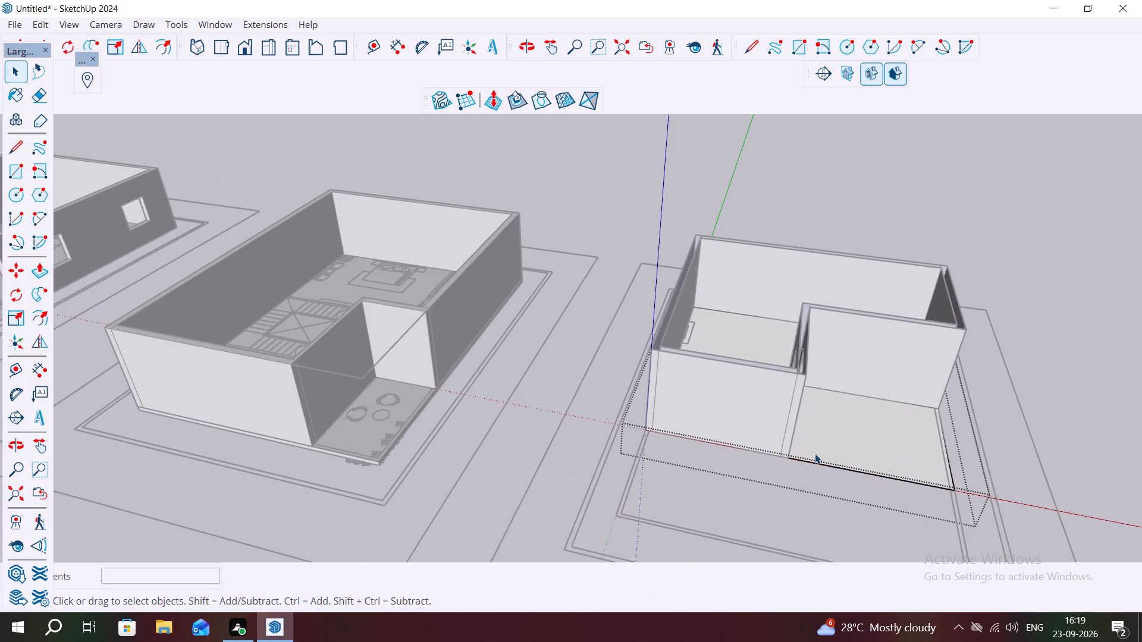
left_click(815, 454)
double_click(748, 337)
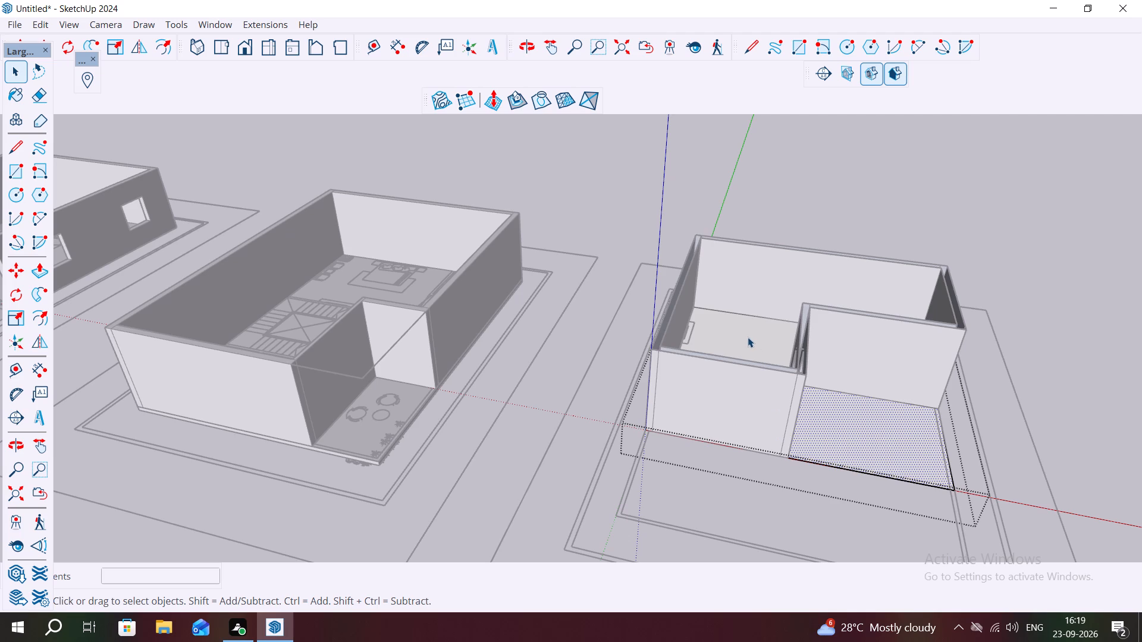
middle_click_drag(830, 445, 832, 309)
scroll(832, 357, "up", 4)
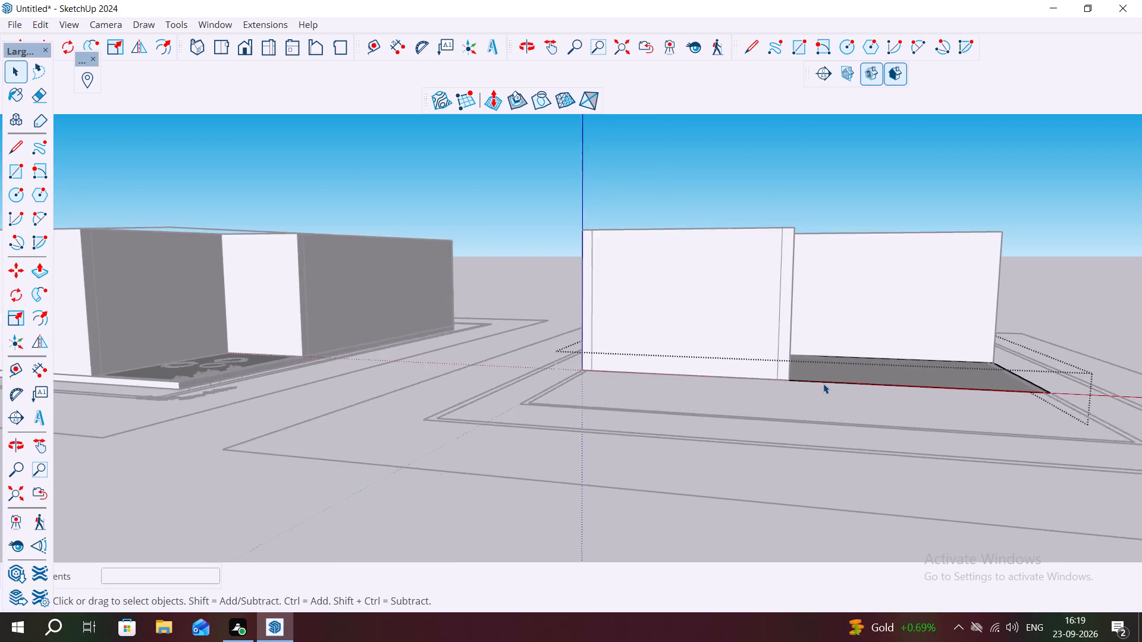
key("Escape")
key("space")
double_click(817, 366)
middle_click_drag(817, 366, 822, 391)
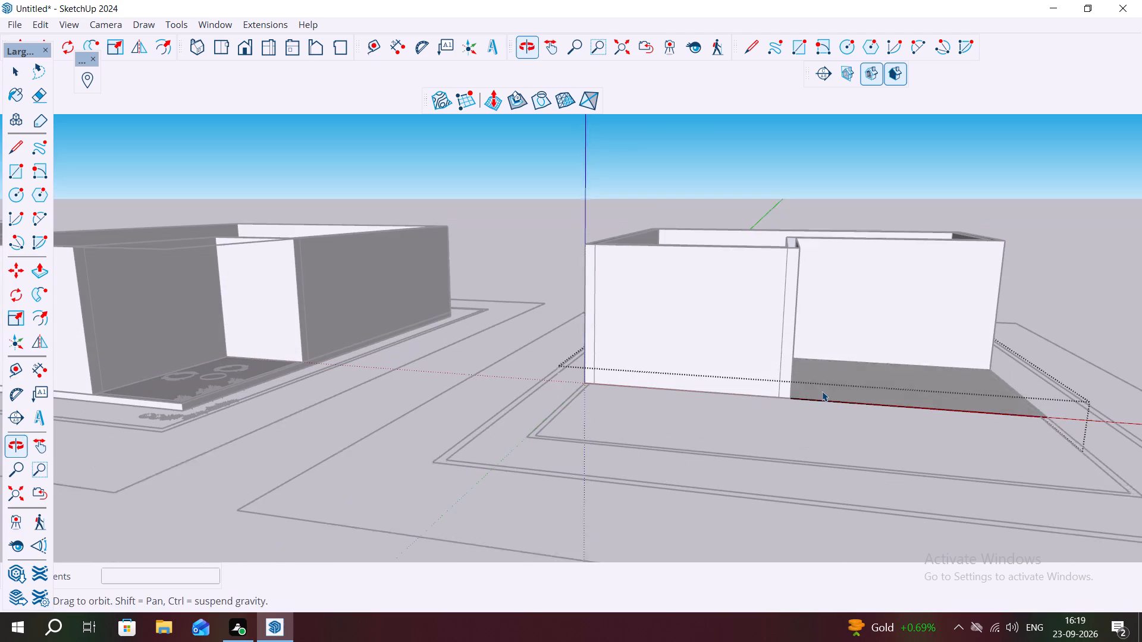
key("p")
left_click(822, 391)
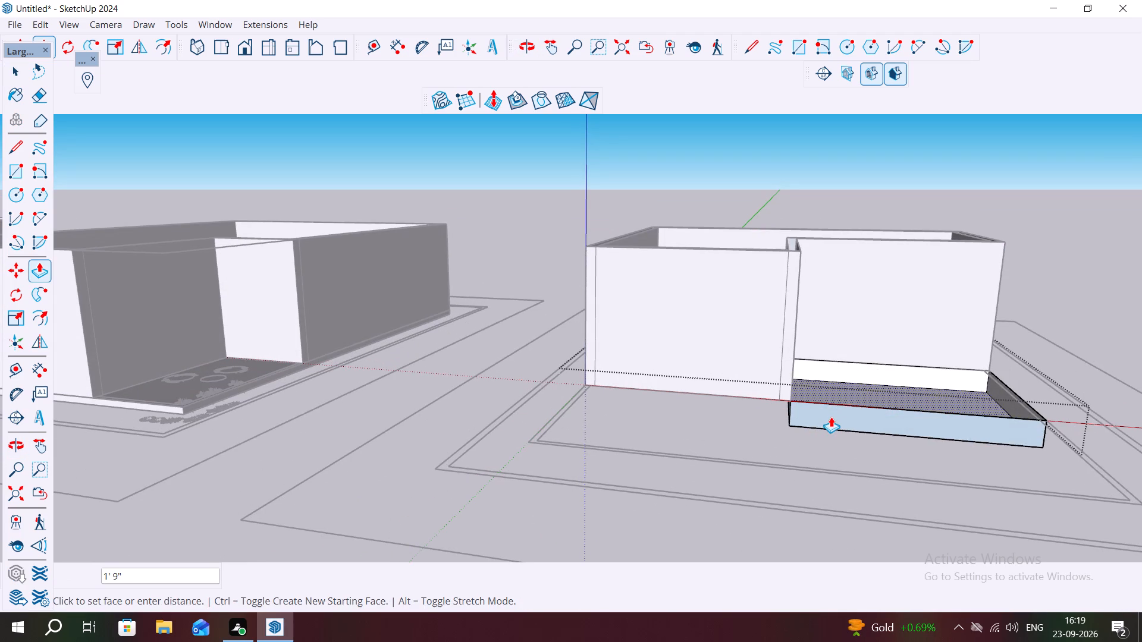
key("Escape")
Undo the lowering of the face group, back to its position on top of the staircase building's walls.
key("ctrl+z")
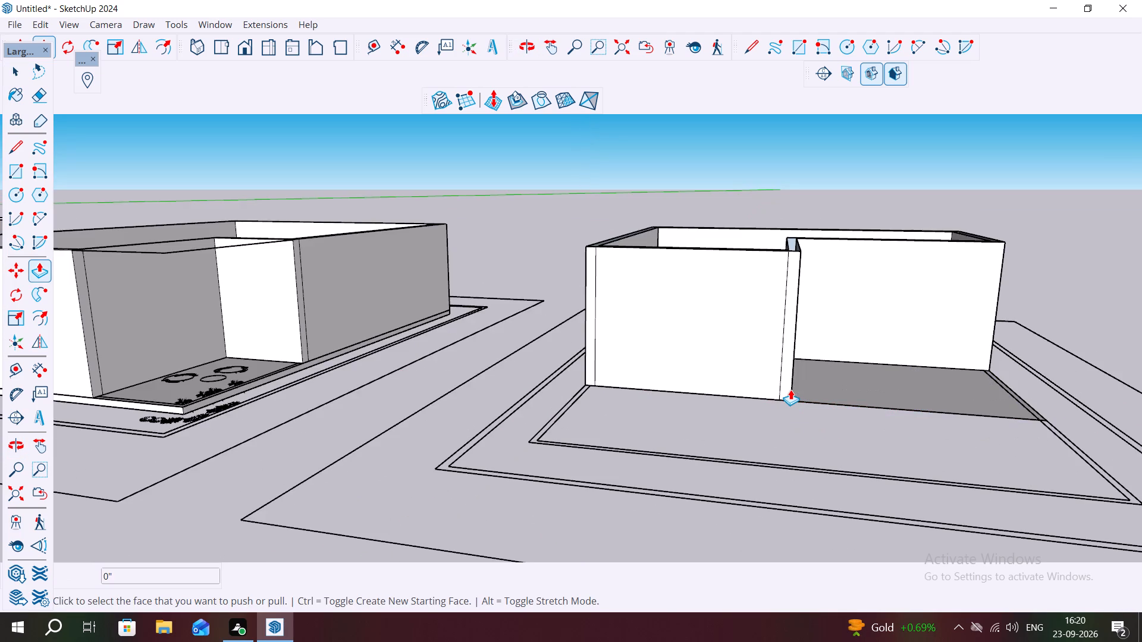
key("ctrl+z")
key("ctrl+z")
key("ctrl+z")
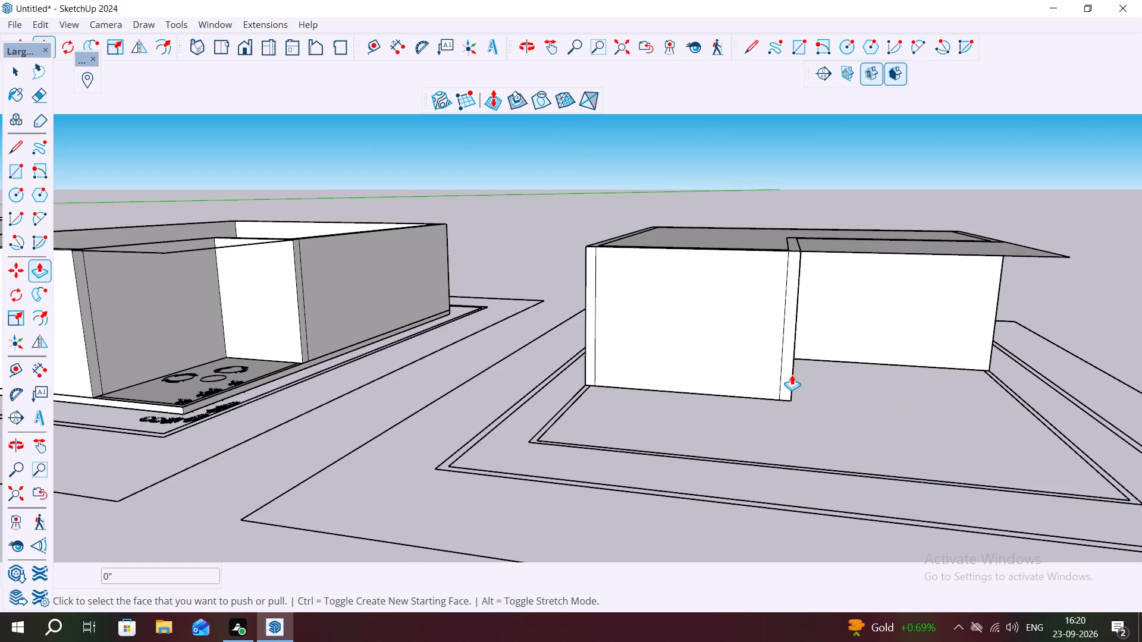
Open the top face group, select its recessed-corner face with the bounding edges, and make a nested group from the selection.
key("space")
left_click(834, 248)
double_click(834, 248)
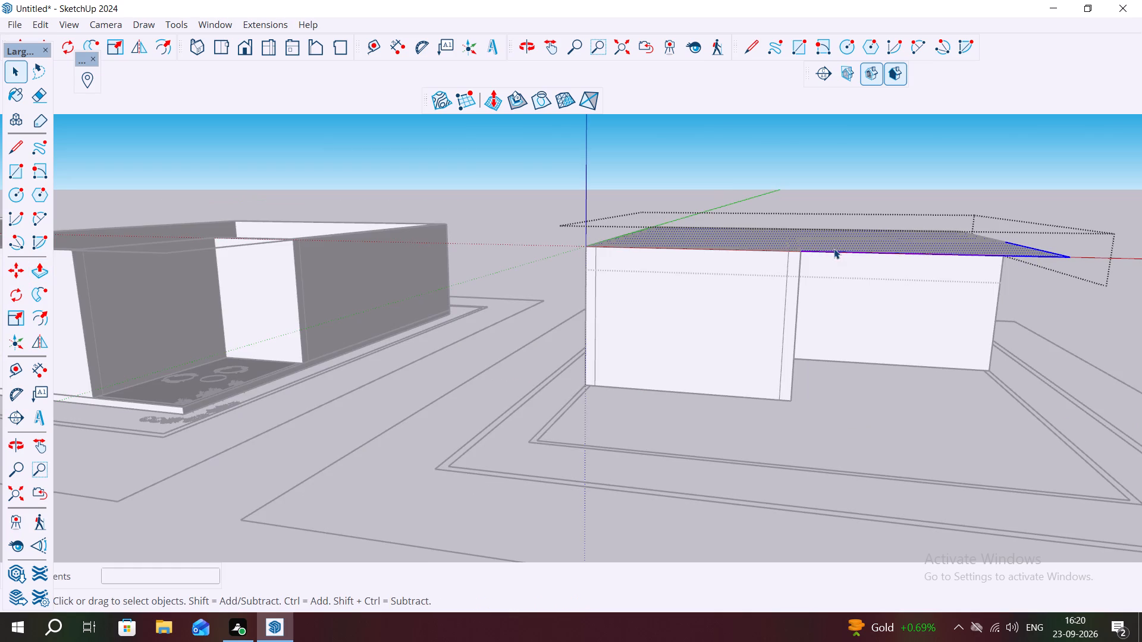
right_click(831, 247)
left_click(873, 385)
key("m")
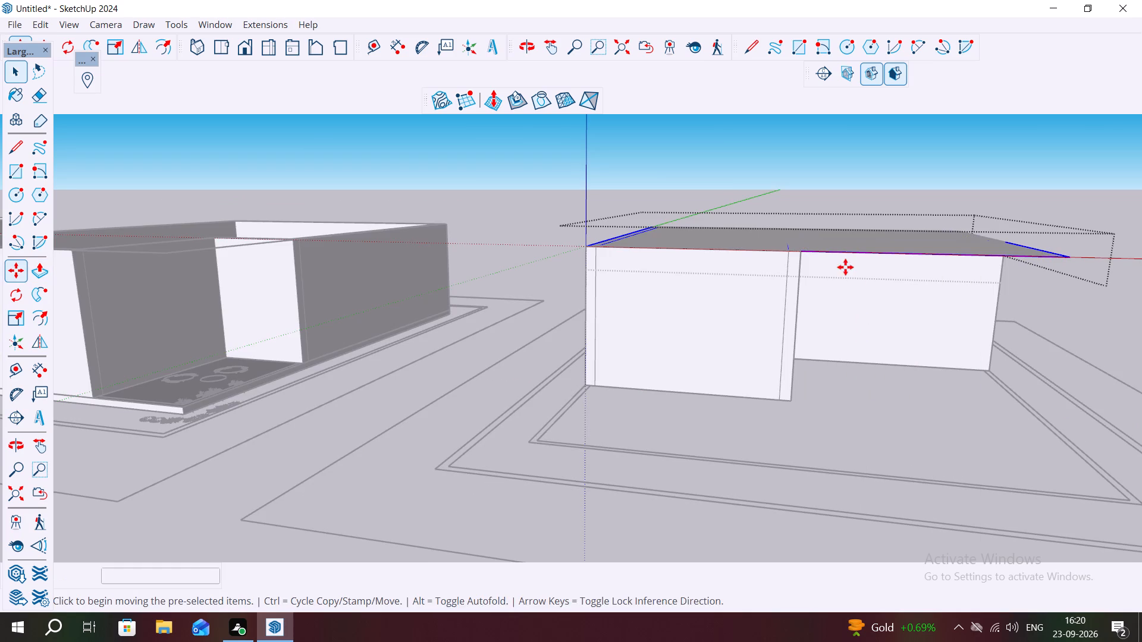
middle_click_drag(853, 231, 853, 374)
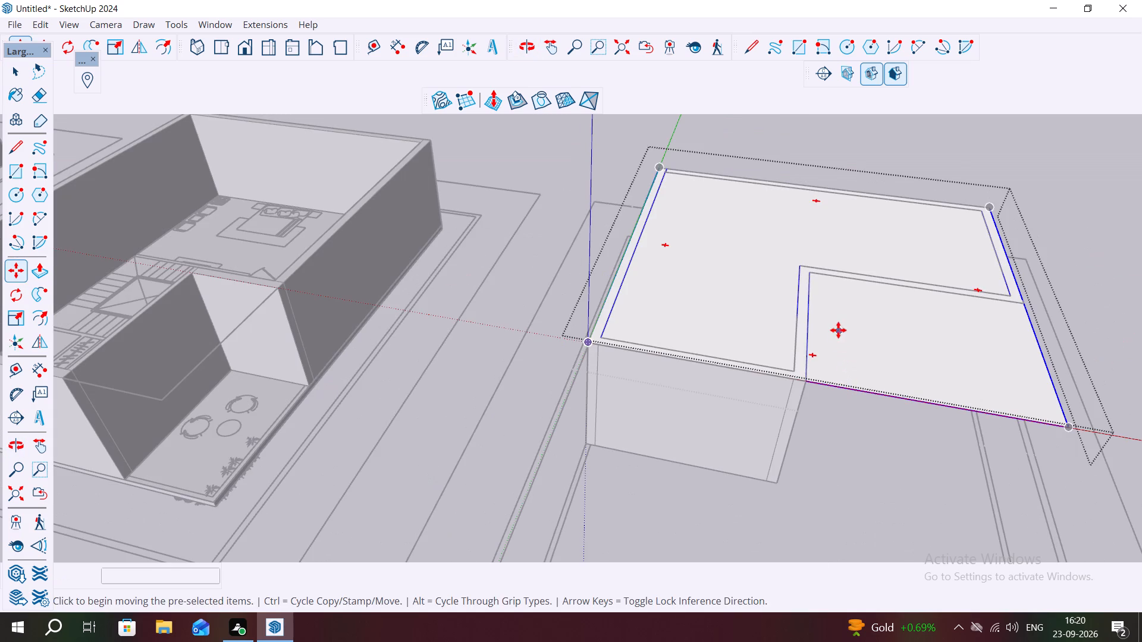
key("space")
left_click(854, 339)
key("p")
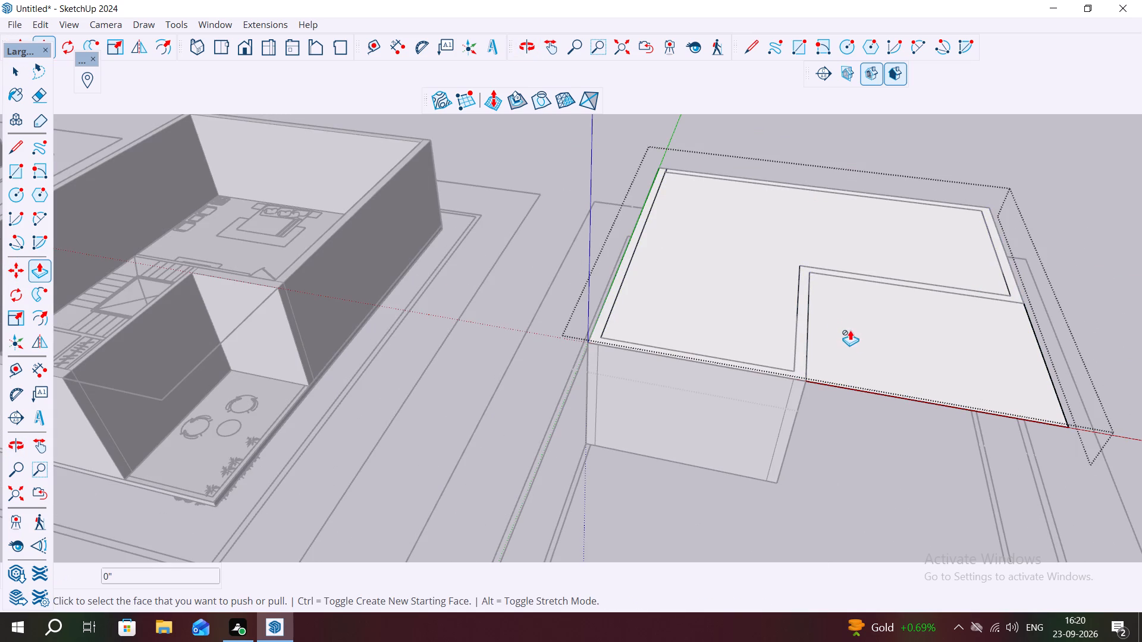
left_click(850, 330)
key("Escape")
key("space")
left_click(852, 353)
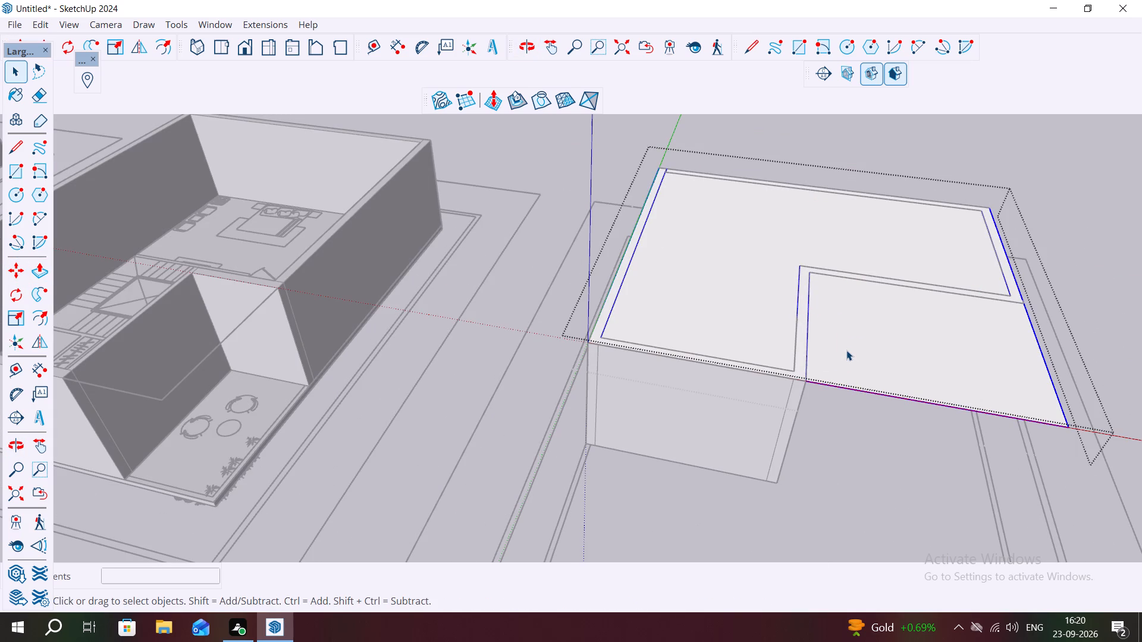
Open the nested top group, group its recessed-corner face and bounding edges together with the main room face, and exit the group.
double_click(846, 350)
left_click(846, 350)
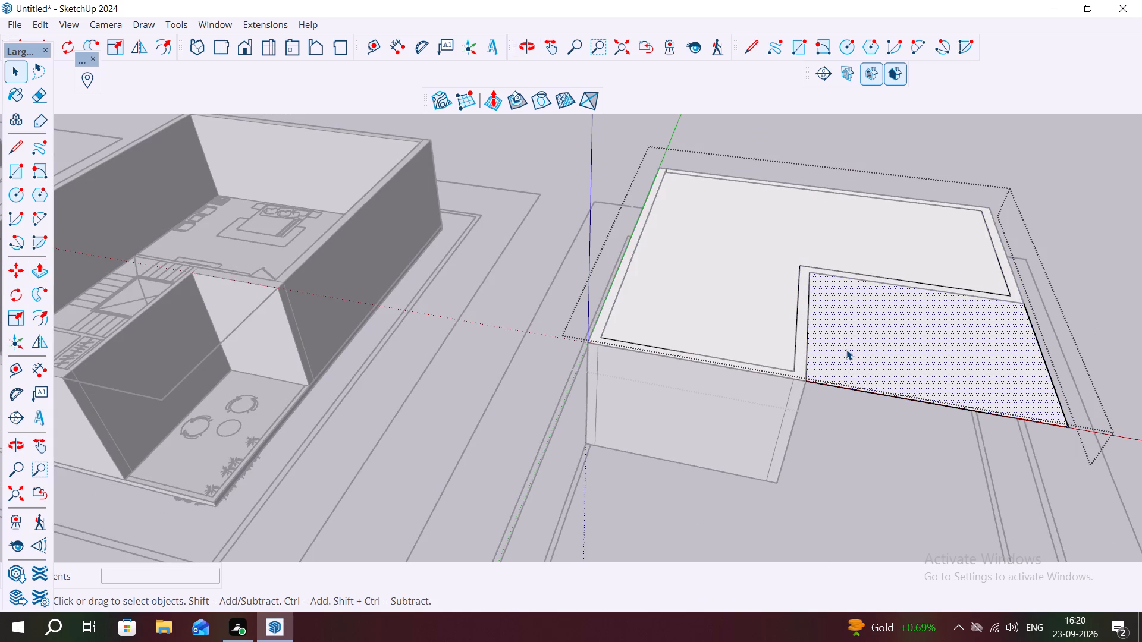
key("p")
key("Escape")
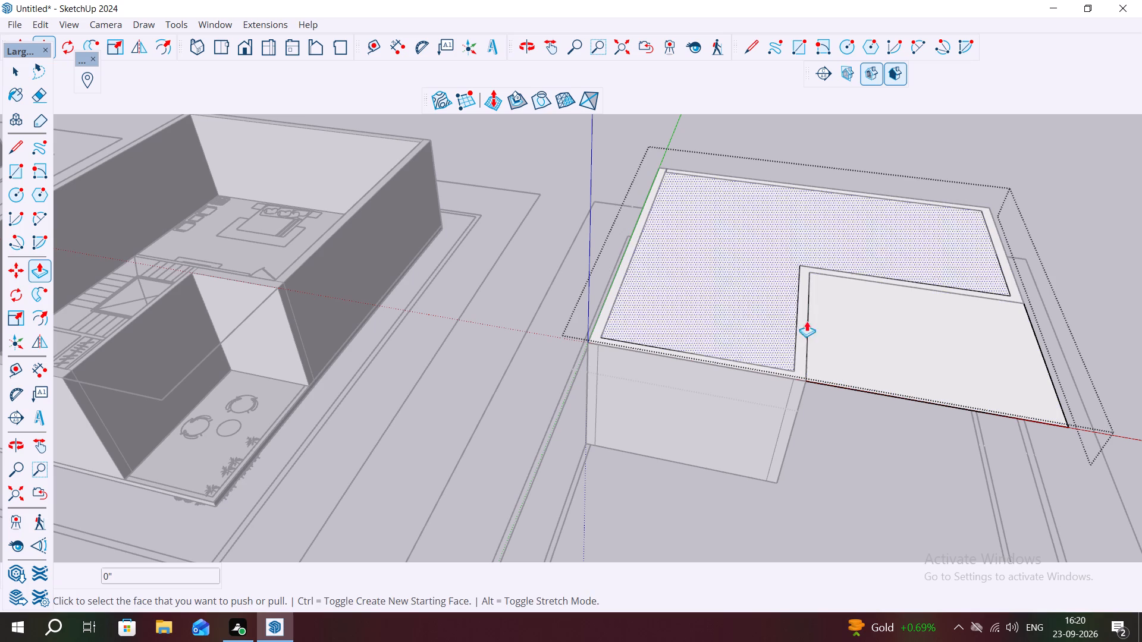
key("space")
double_click(813, 333)
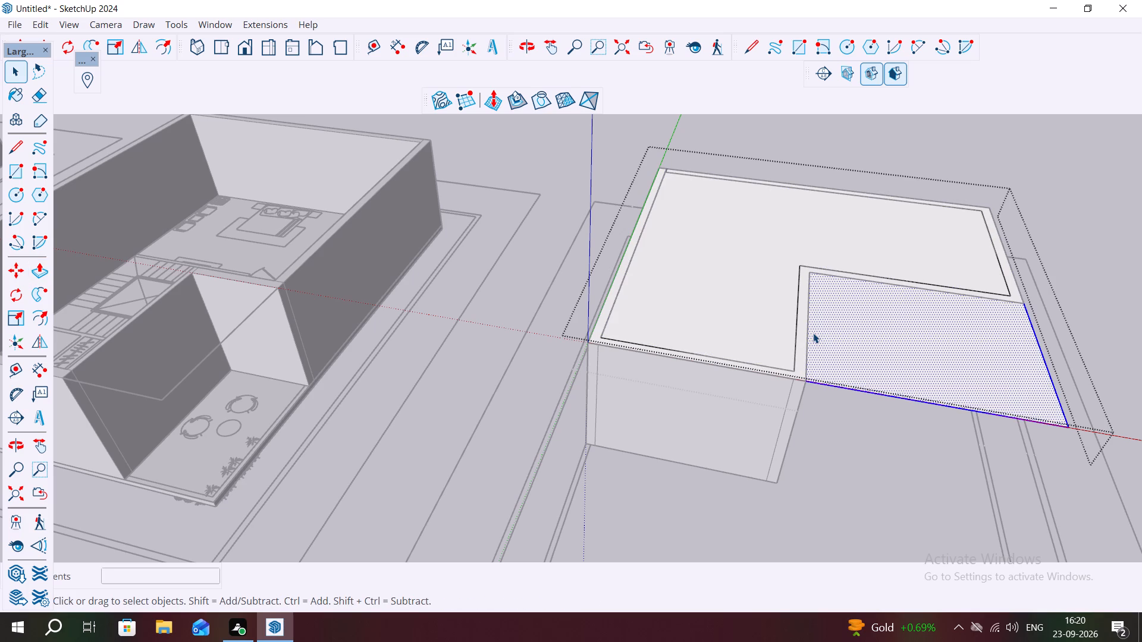
left_click(799, 323, "shift")
left_click(798, 327, "shift")
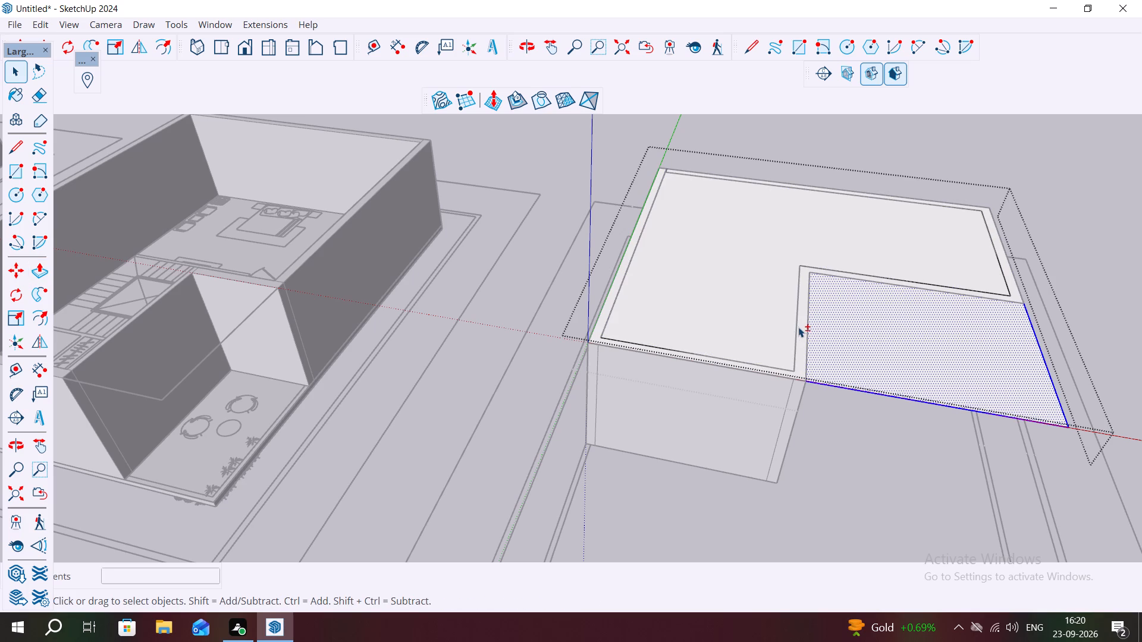
left_click(799, 327, "shift")
left_click(802, 335, "shift")
left_click(802, 335, "shift")
left_click(780, 330, "shift")
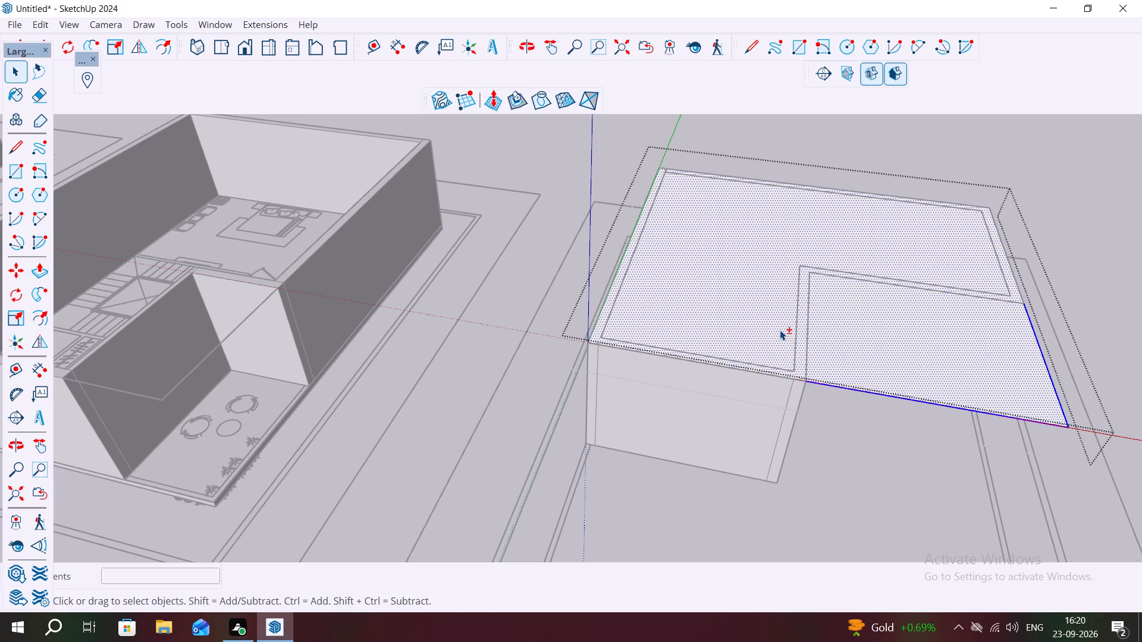
right_click(780, 329, "shift")
left_click(820, 470, "shift")
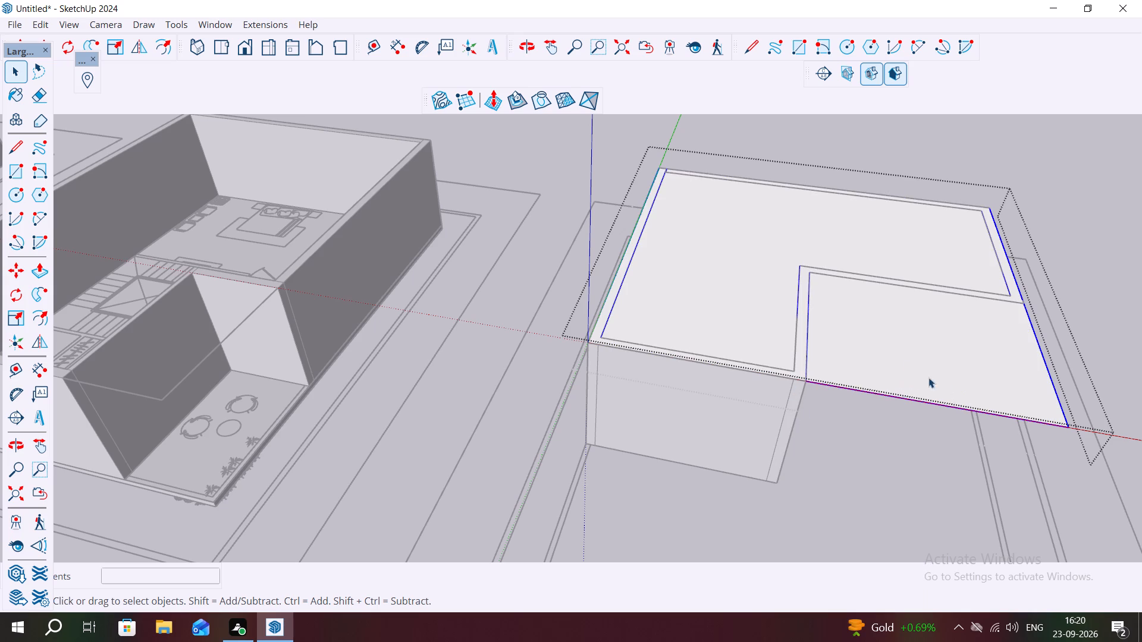
left_click(906, 364)
left_click(786, 323)
left_click(534, 419)
key("Escape")
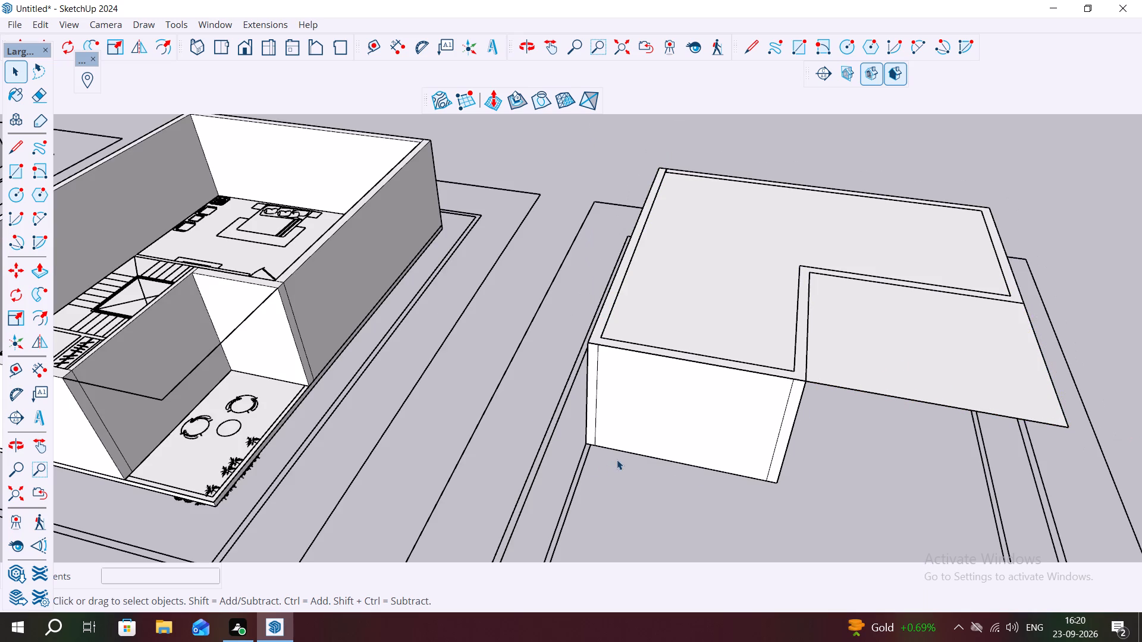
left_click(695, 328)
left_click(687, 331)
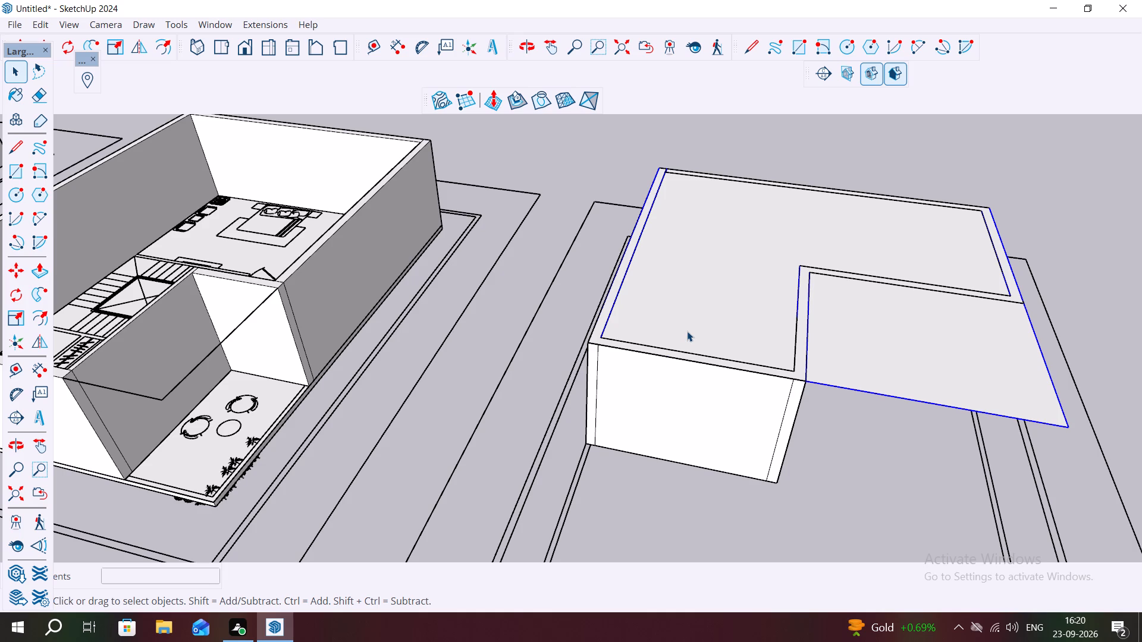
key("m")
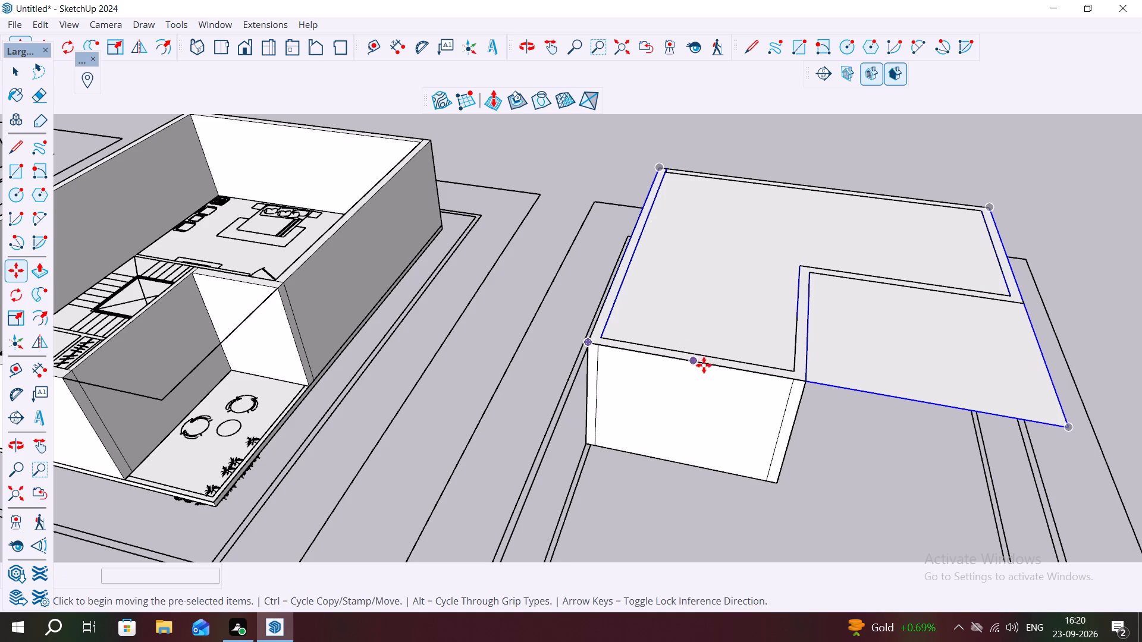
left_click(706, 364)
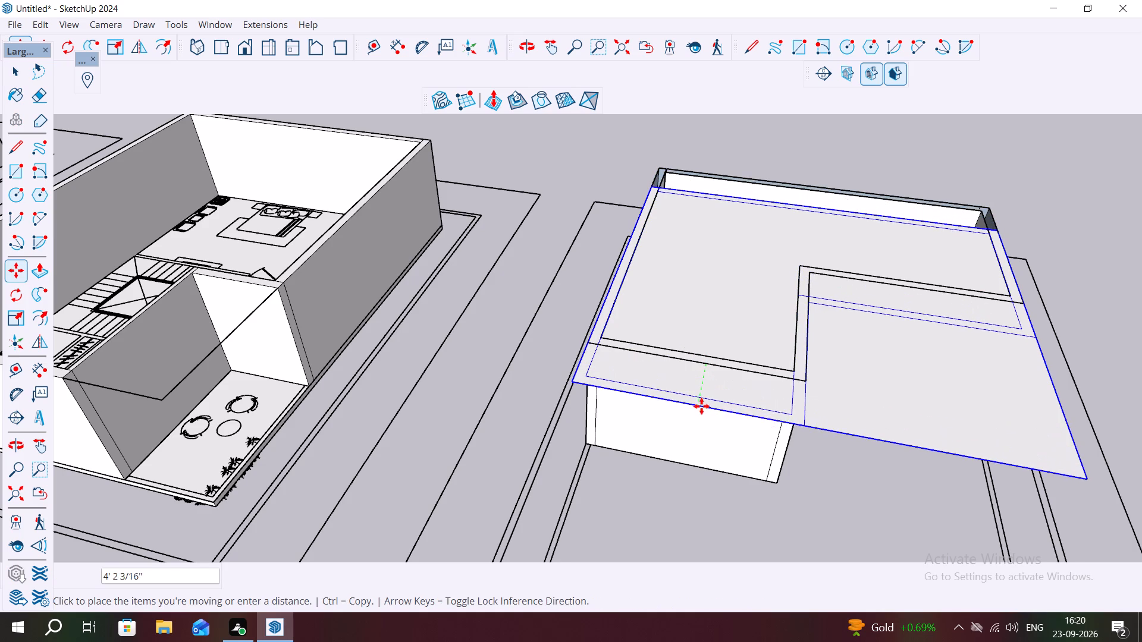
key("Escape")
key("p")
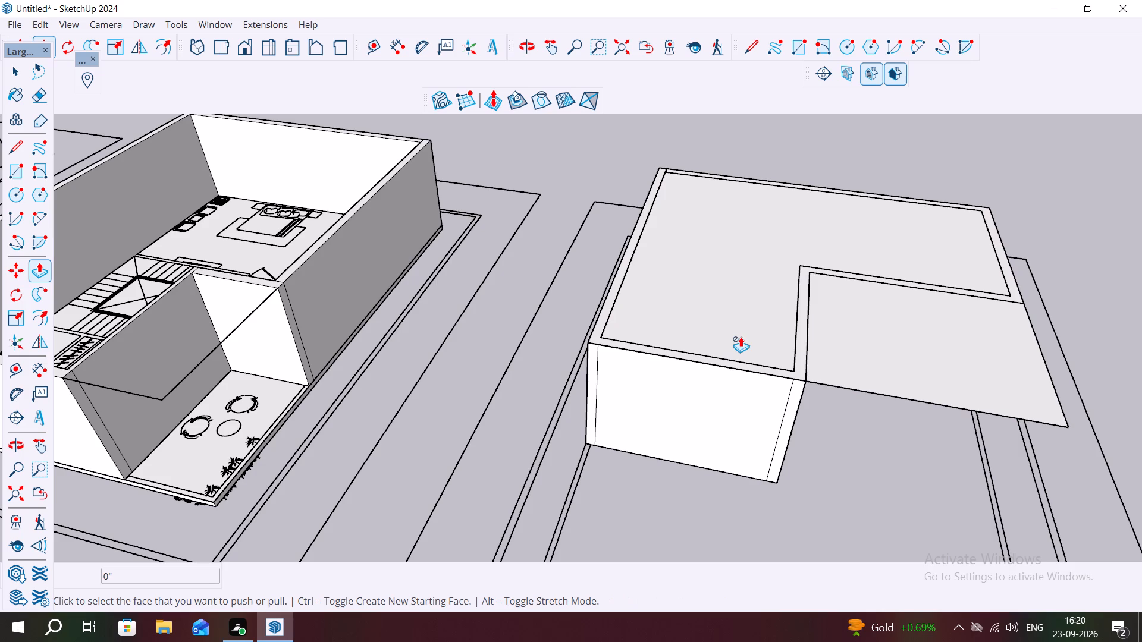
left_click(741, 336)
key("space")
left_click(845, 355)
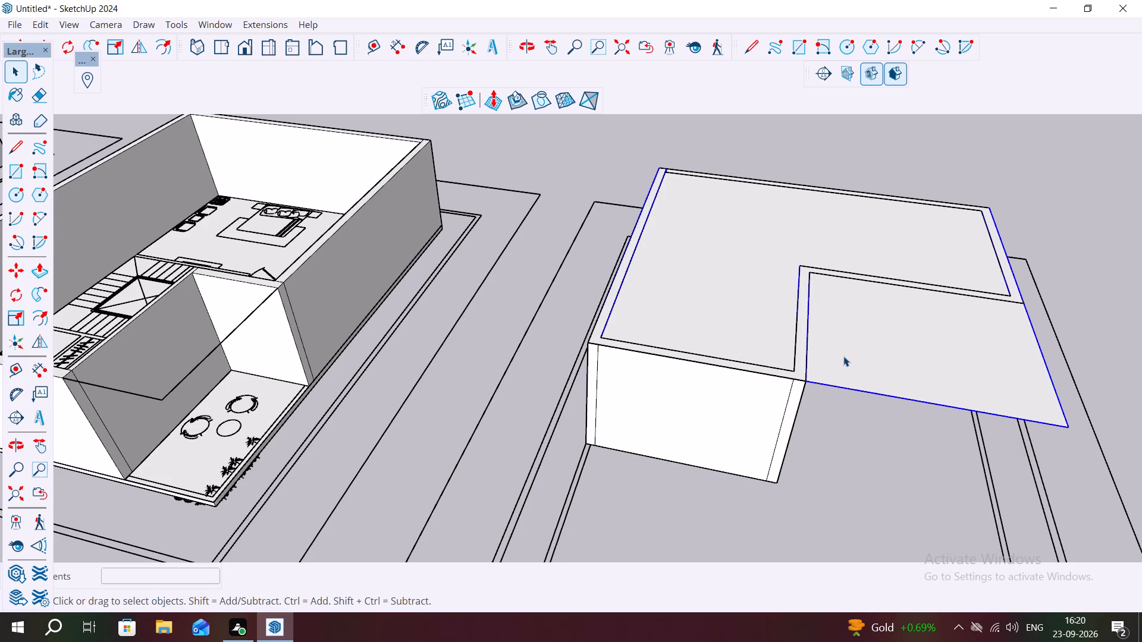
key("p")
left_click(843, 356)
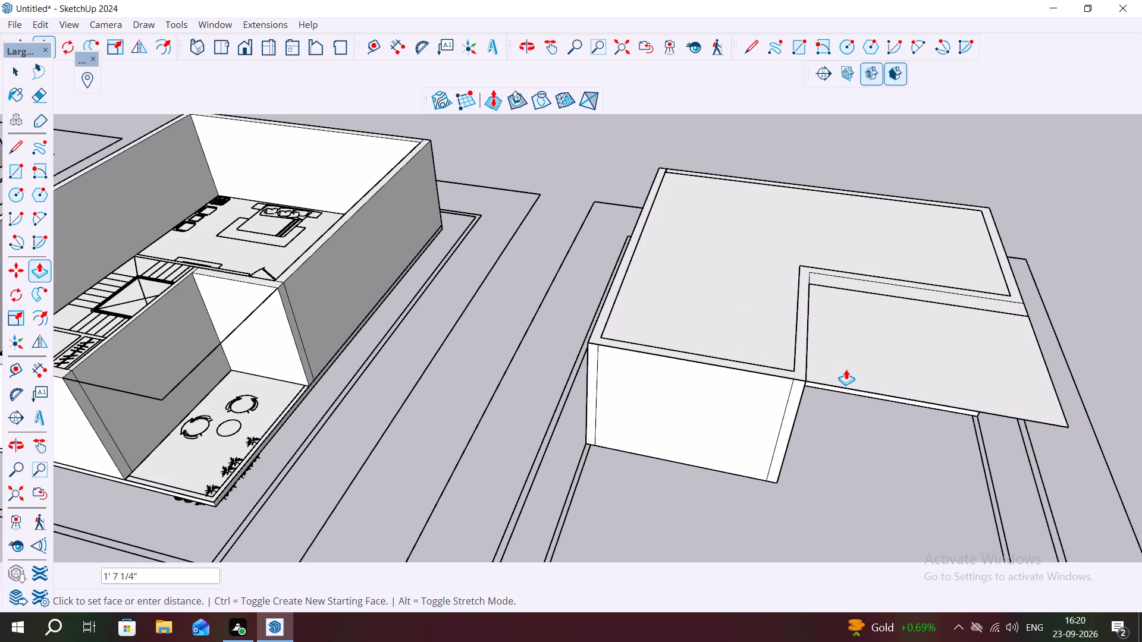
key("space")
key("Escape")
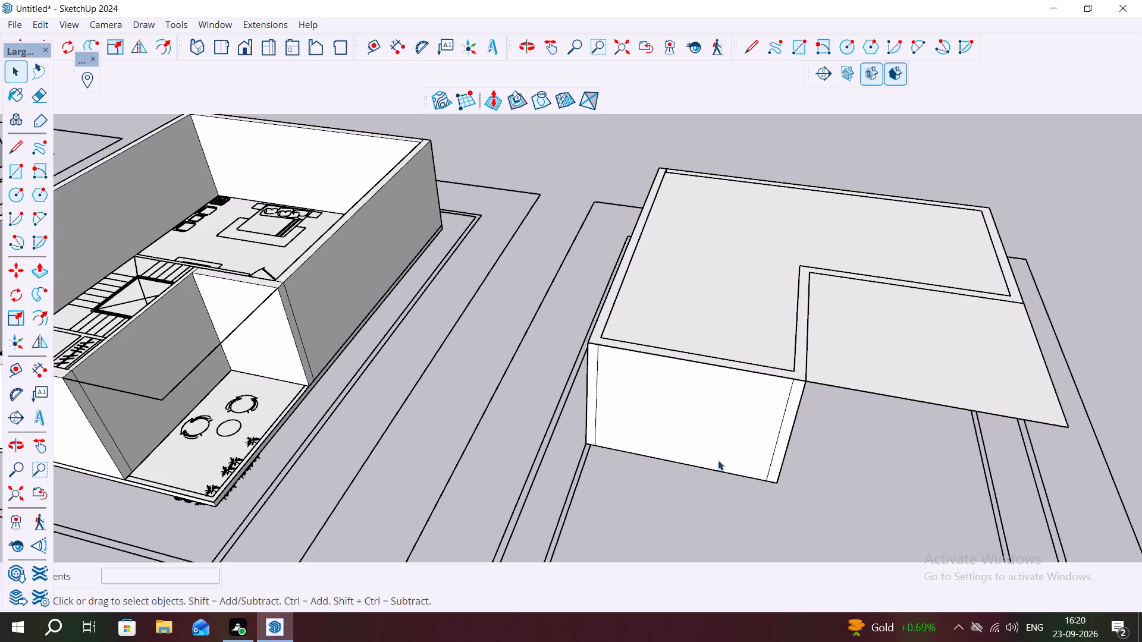
Draw a 29' 3" by 27' 4 1/2" rectangle between opposite bottom corners of the staircase building's walls, covering its full footprint.
scroll(363, 641, "down", 3)
middle_click_drag(571, 411, 457, 170)
middle_click_drag(562, 244, 594, 291)
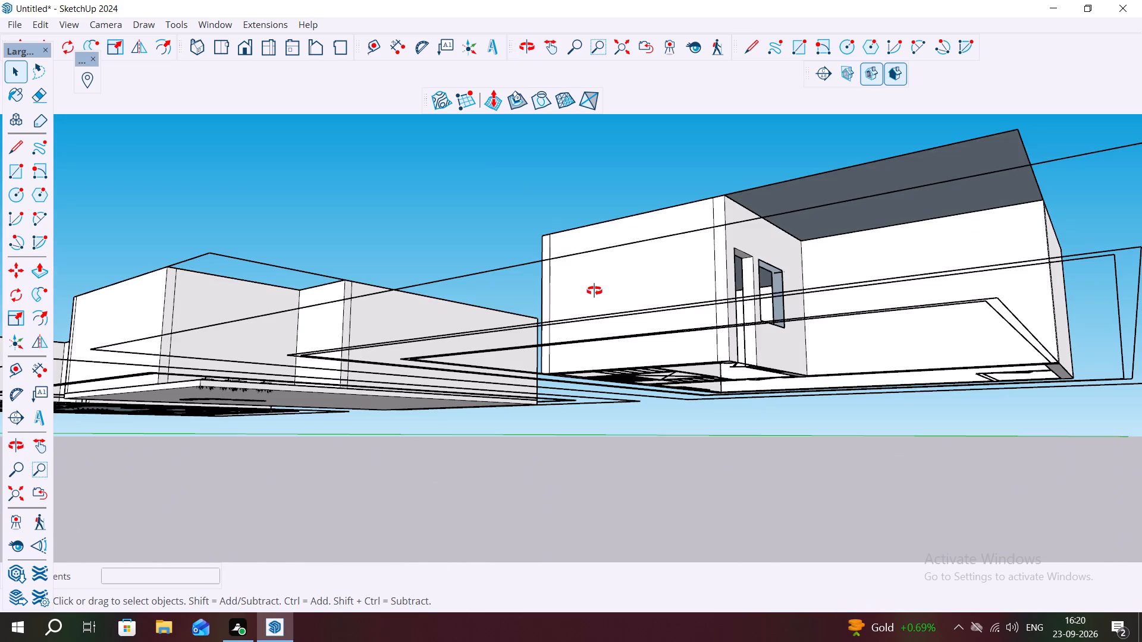
middle_click_drag(594, 291, 621, 366)
scroll(613, 366, "up", 4)
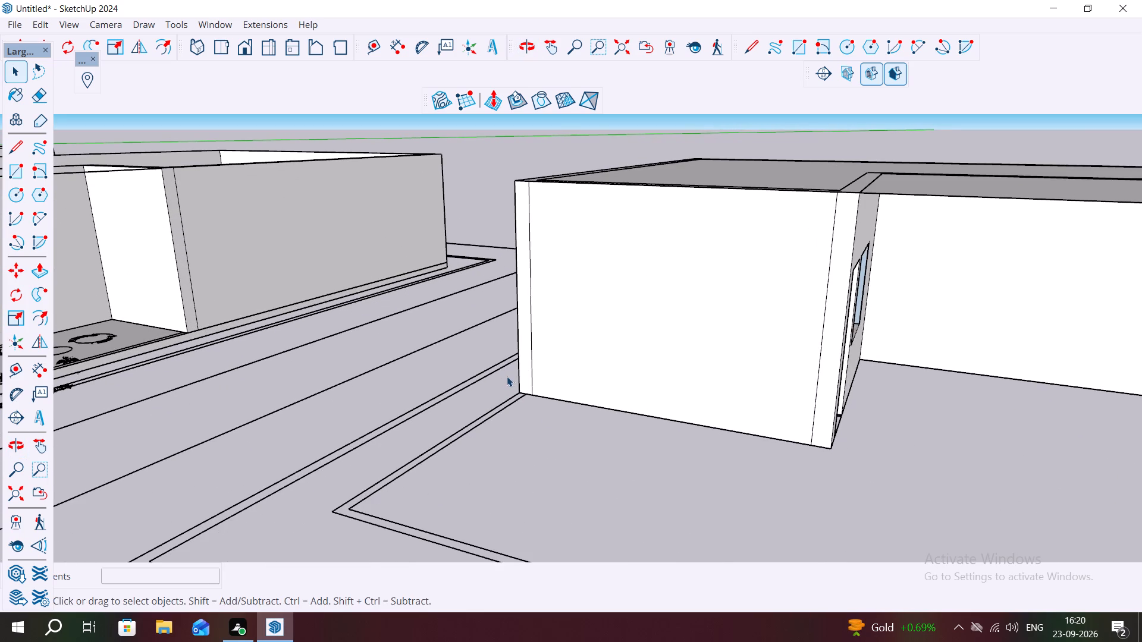
key("r")
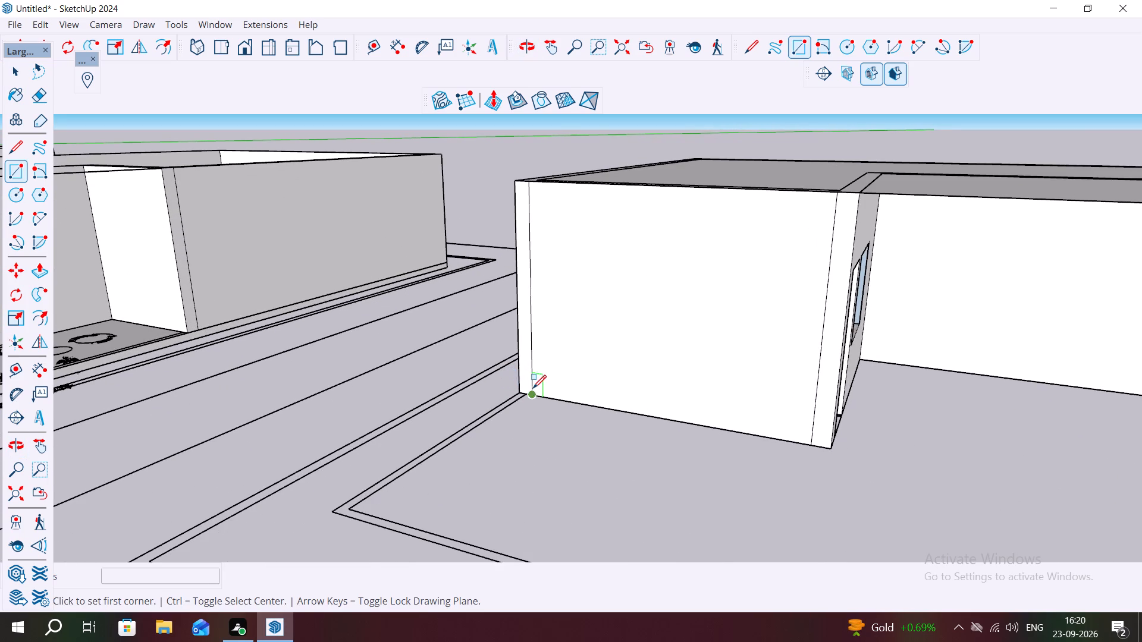
left_click(517, 394)
scroll(435, 319, "down", 7)
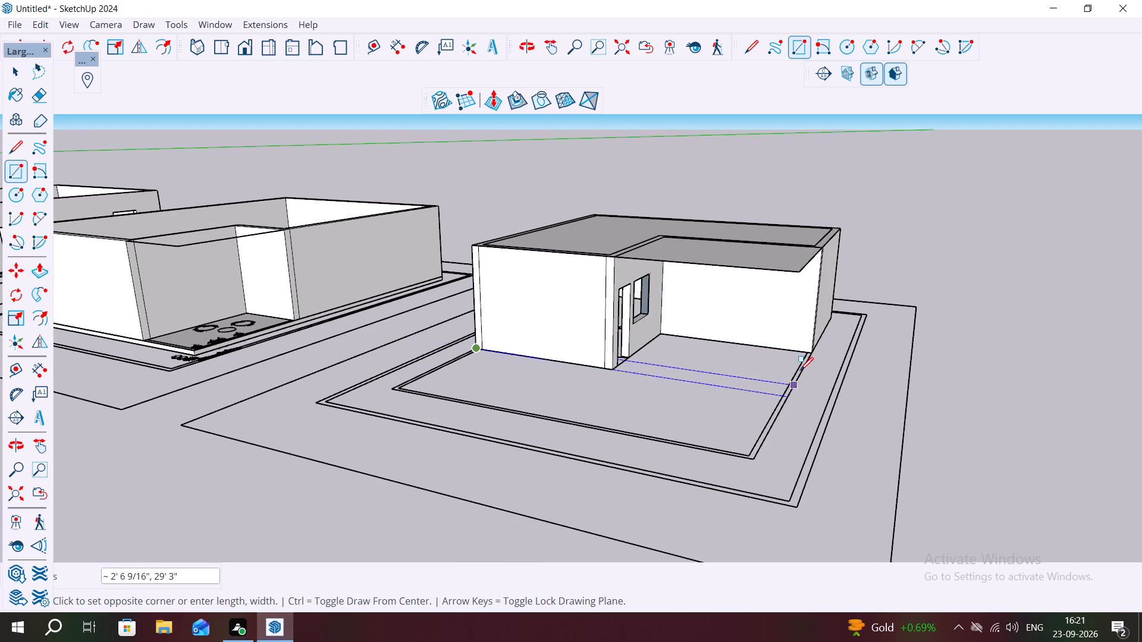
left_click(836, 316)
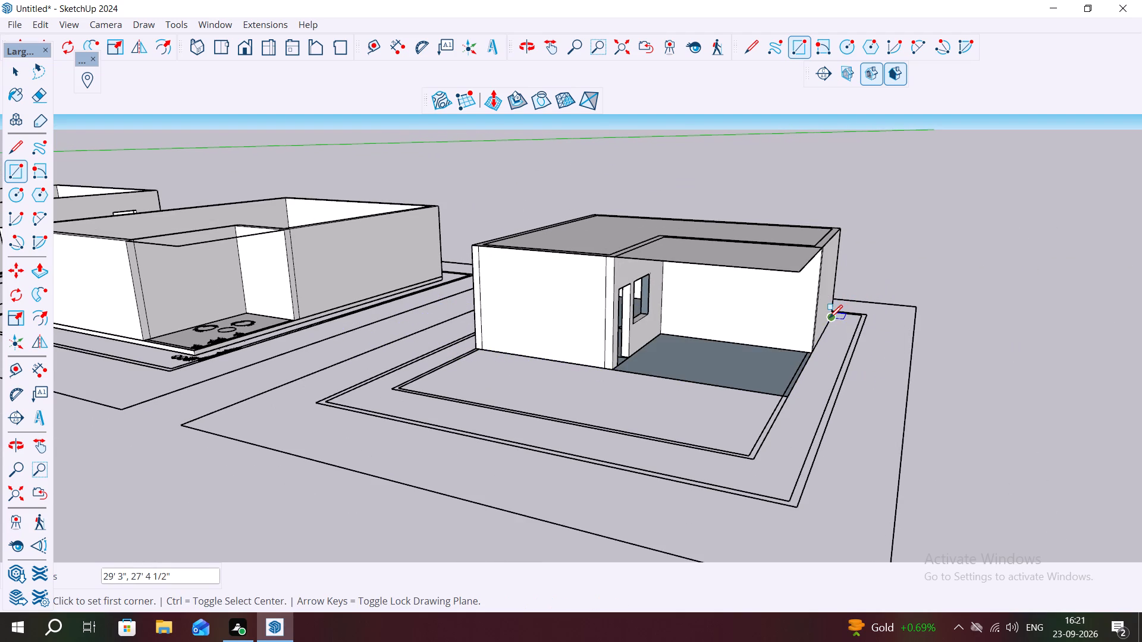
key("Escape")
key("space")
Push/pull the new footprint face downward 6" to form the staircase building's base slab.
left_click(688, 372)
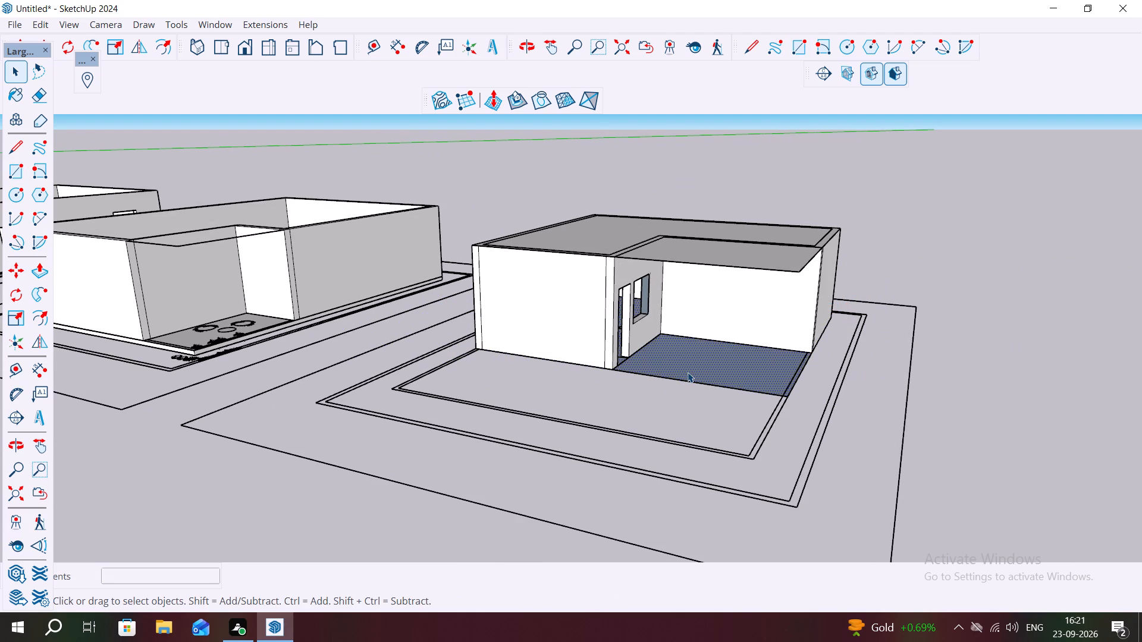
key("p")
left_click(688, 372)
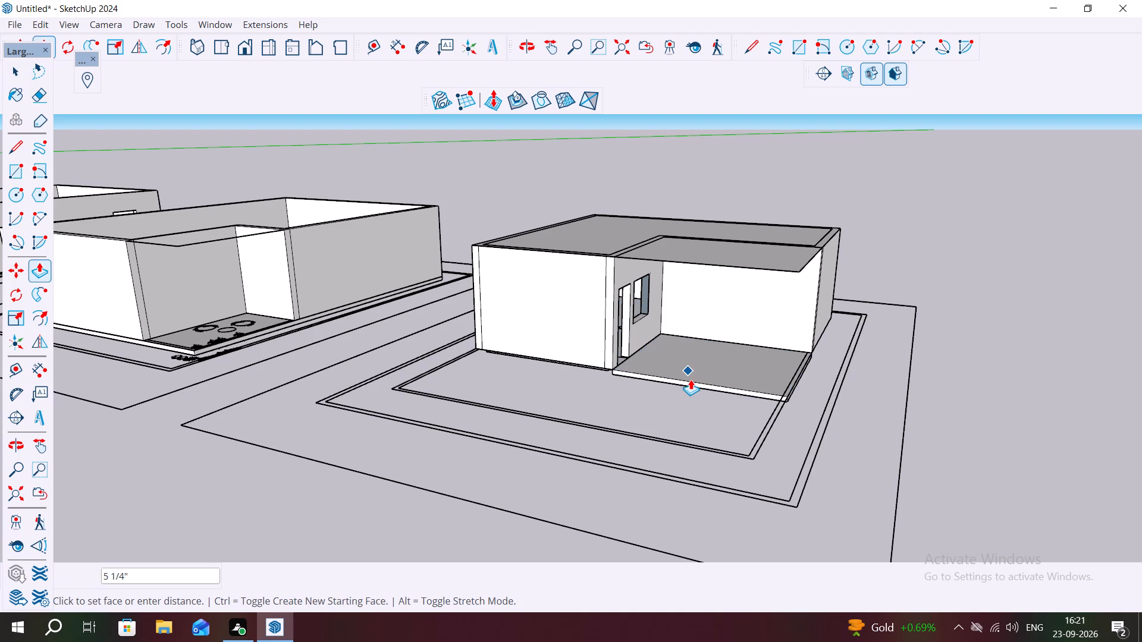
middle_click_drag(691, 382, 692, 247)
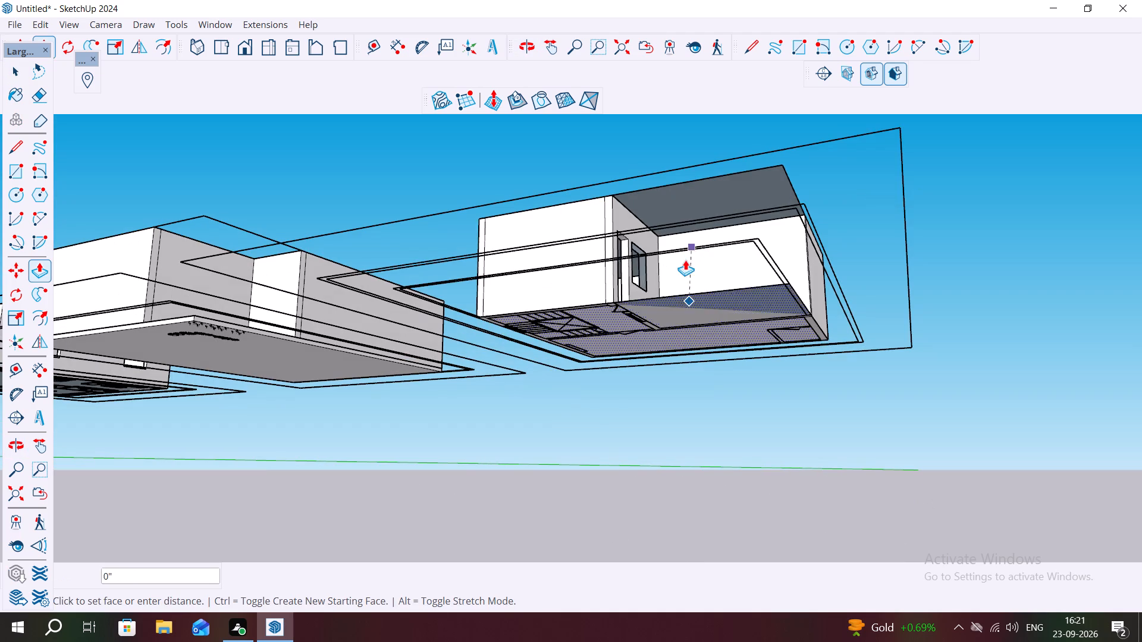
scroll(673, 313, "up", 3)
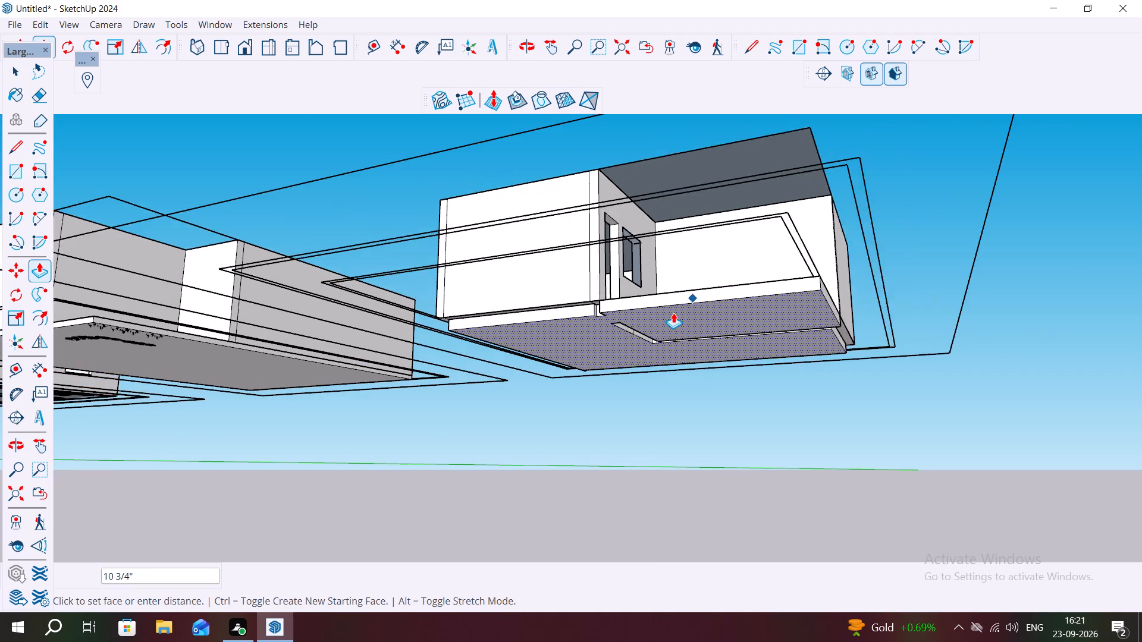
scroll(673, 313, "up", 5)
middle_click_drag(669, 310, 676, 268)
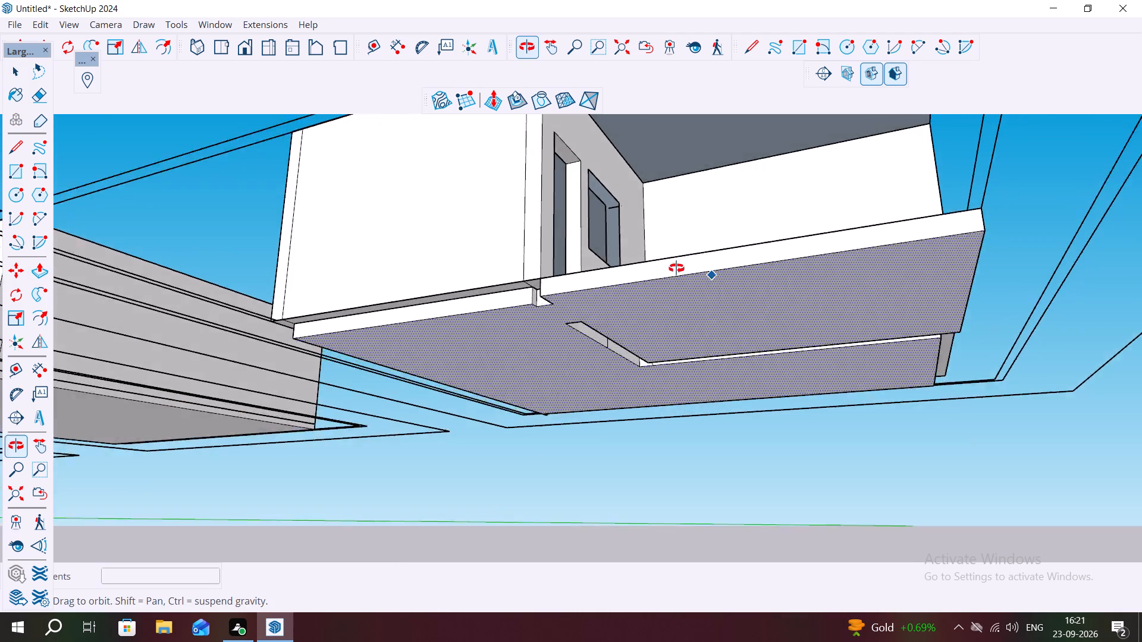
middle_click_drag(676, 268, 678, 248)
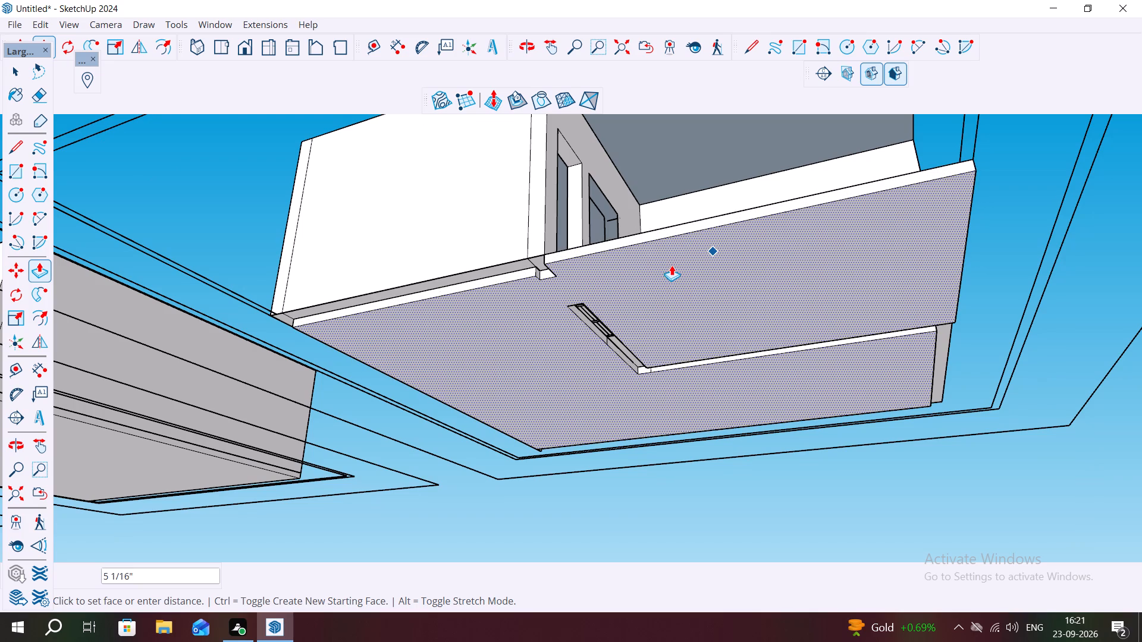
type("6\"")
key("Return")
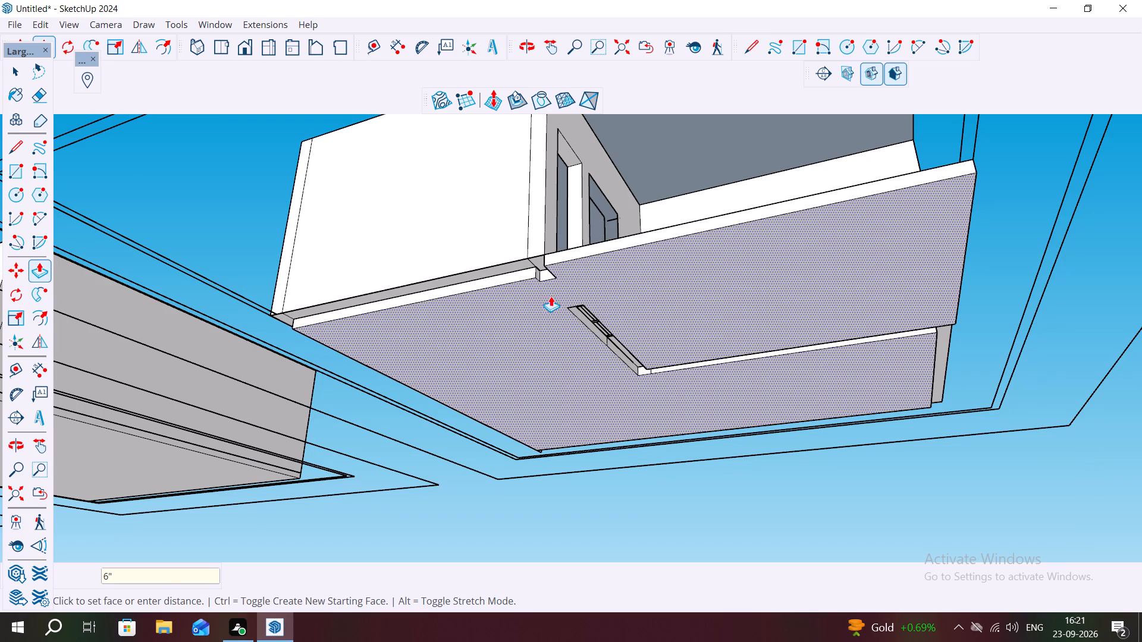
Push/pull the two recessed strips beneath the interior wall with the door and window 6" down, flush with the slab underside.
scroll(639, 306, "up", 3)
scroll(595, 341, "up", 1)
middle_click_drag(597, 306, 597, 229)
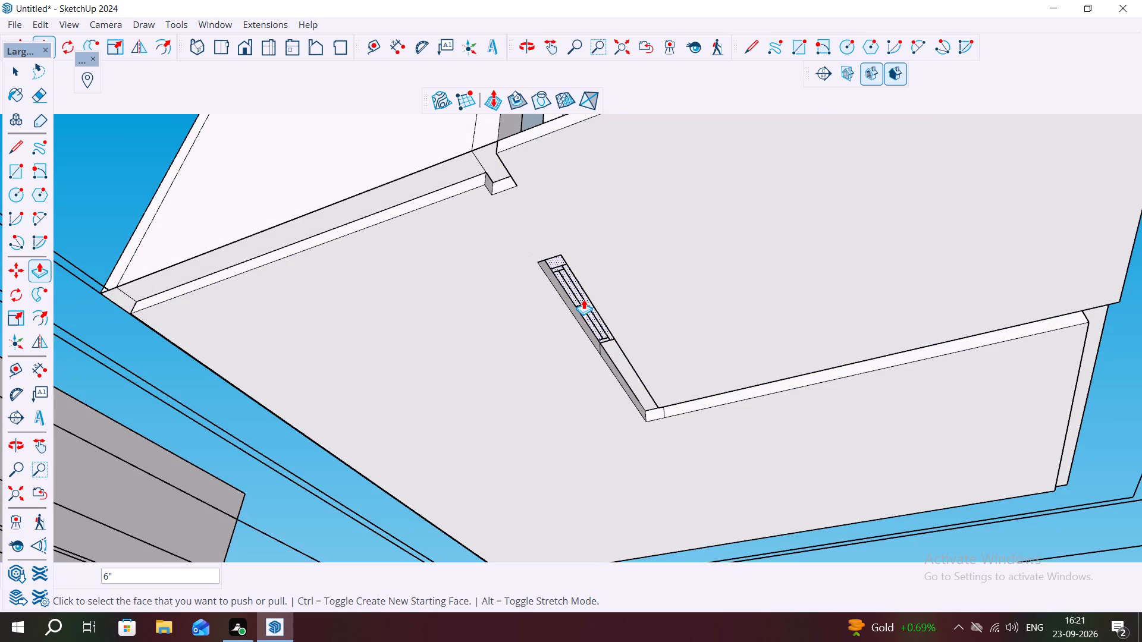
left_click(583, 299)
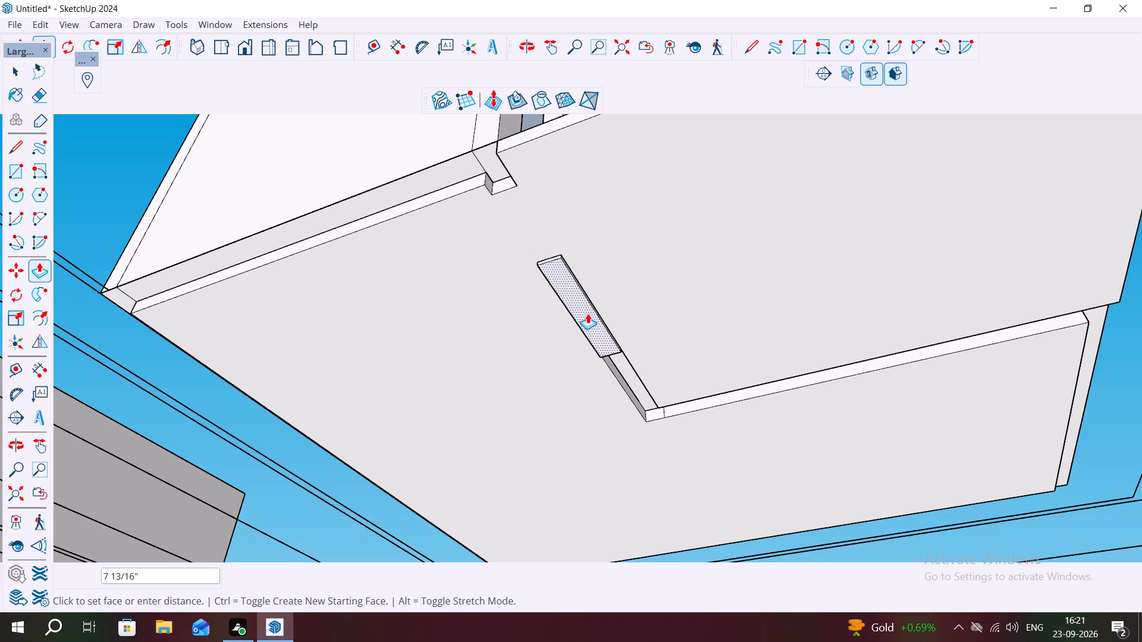
type("6\"")
key("Return")
double_click(617, 360)
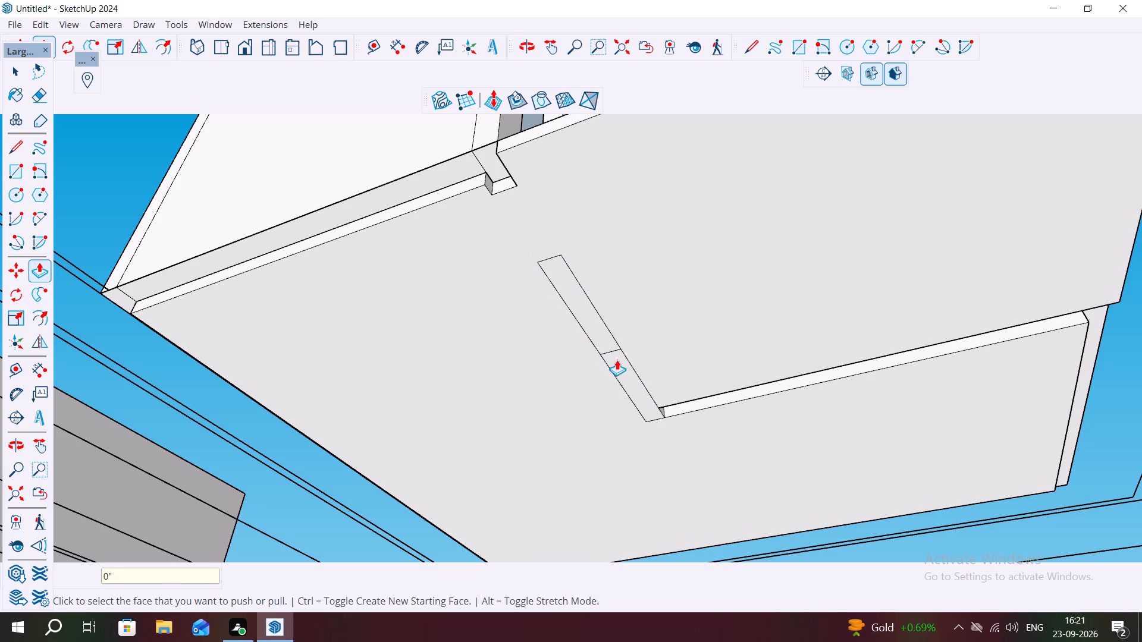
Push/pull the long recessed strip beneath the adjoining interior wall down to the slab underside, entering 6".
double_click(689, 404)
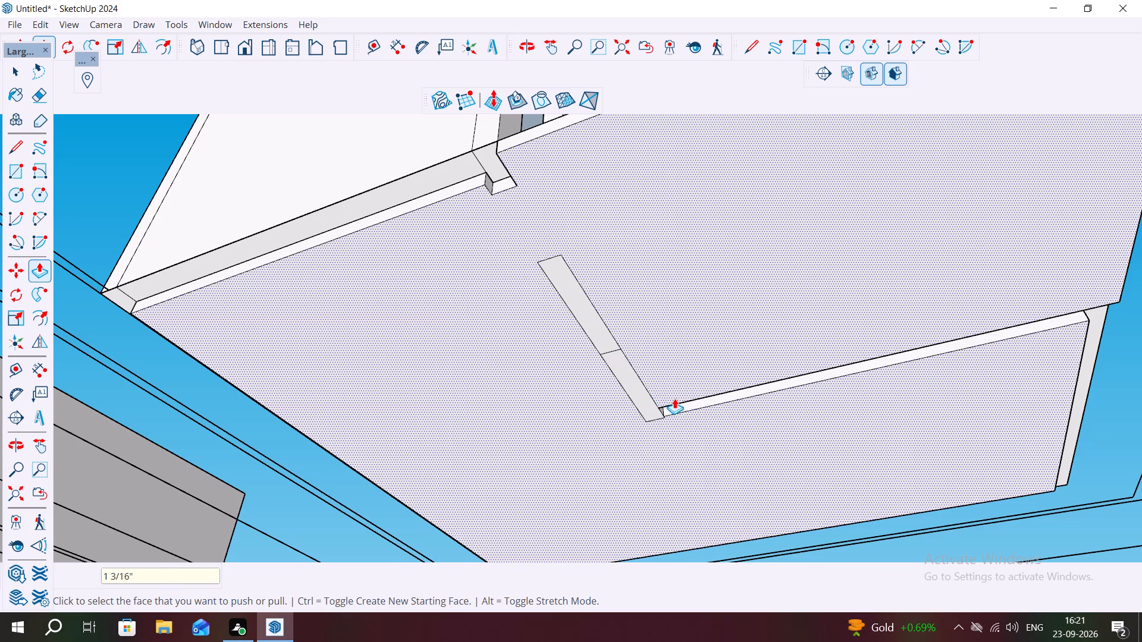
scroll(677, 400, "up", 6)
middle_click_drag(695, 394, 619, 213)
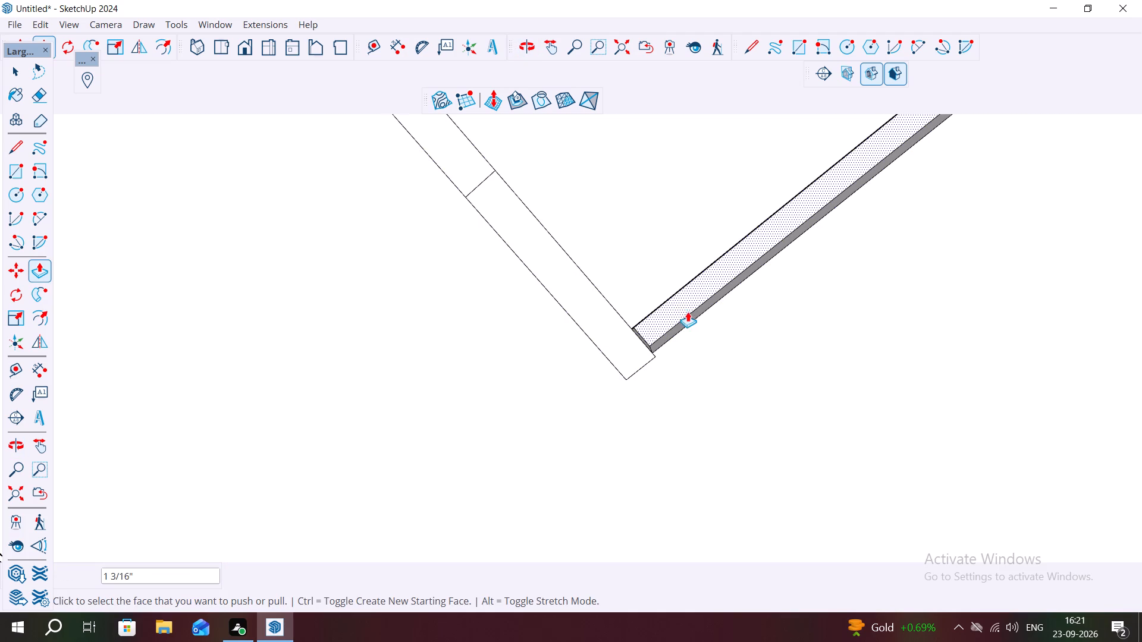
double_click(674, 311)
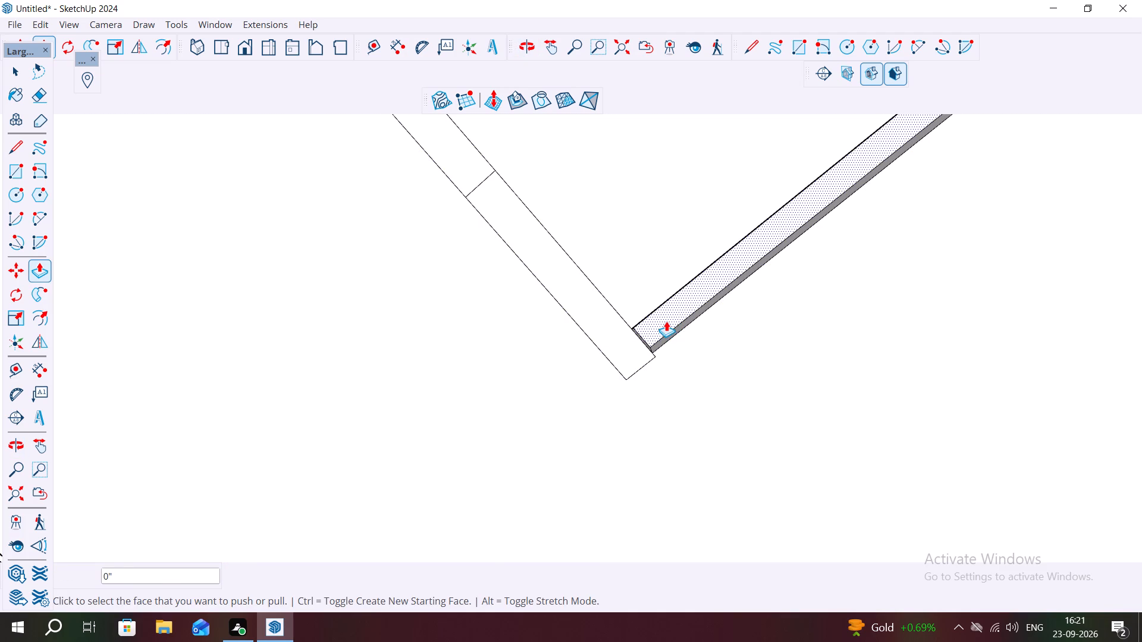
left_click(666, 320)
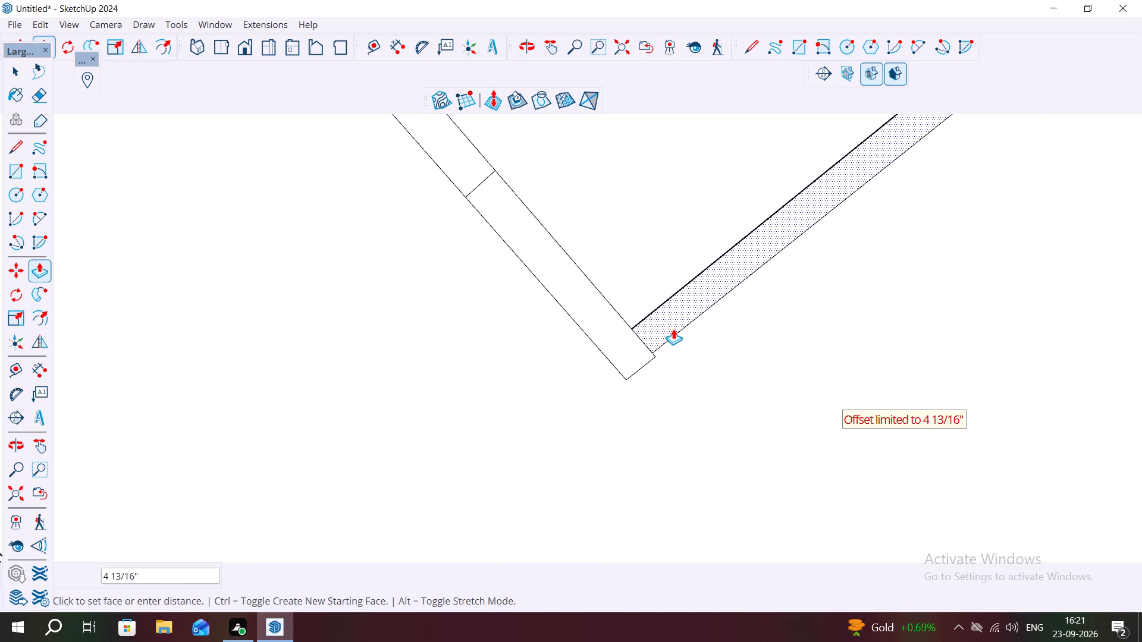
type("6\"")
key("Return")
Push/pull the slab's front notch face by 4 1/2" and its long front edge by 9", bringing everything flush with the outer wall face.
scroll(613, 358, "down", 2)
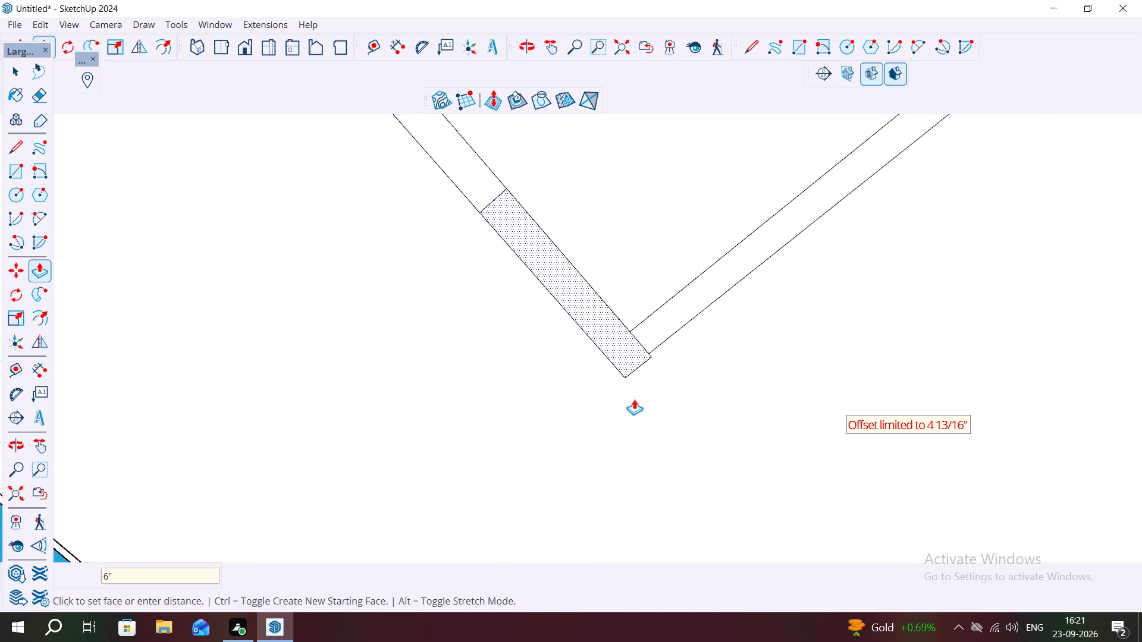
scroll(634, 399, "down", 15)
middle_click_drag(765, 226, 802, 360)
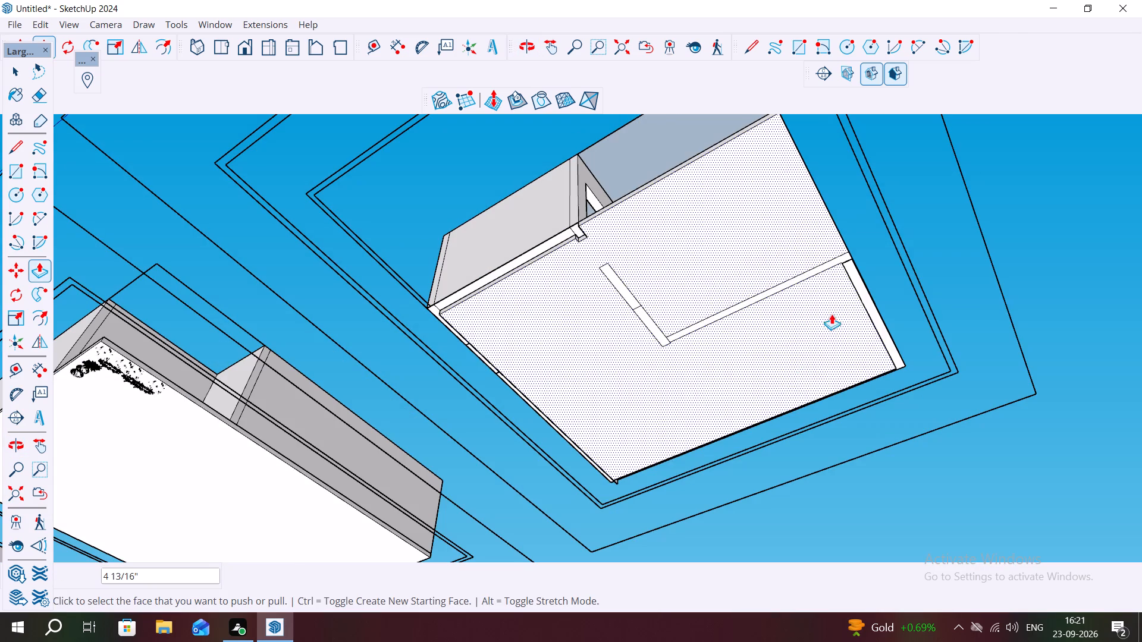
middle_click_drag(637, 178, 637, 178)
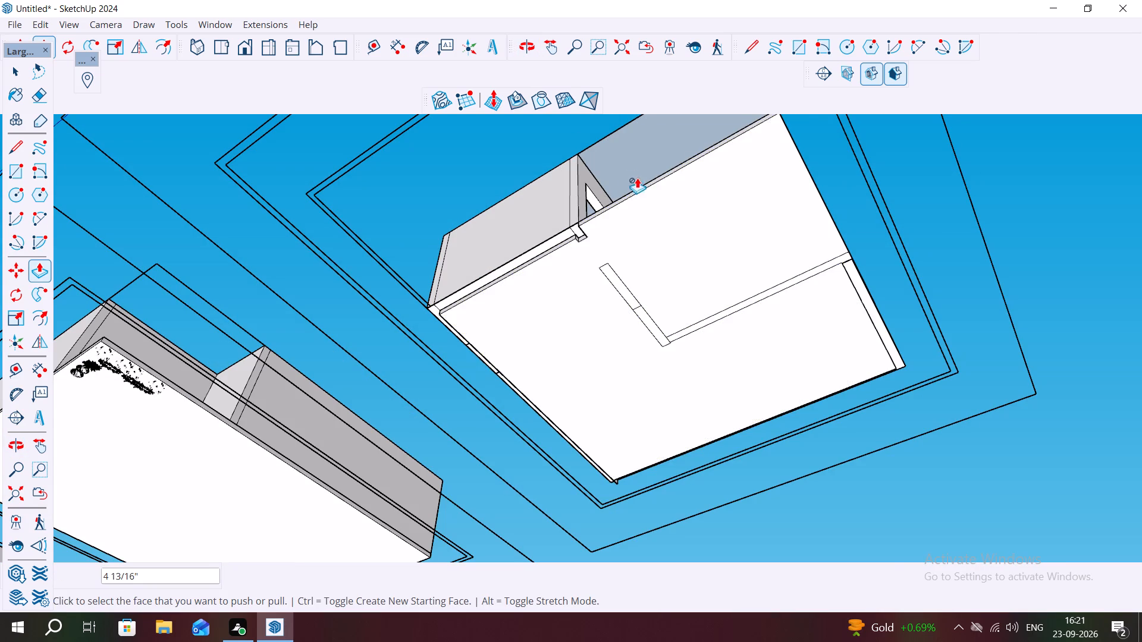
middle_click_drag(637, 178, 682, 363)
scroll(560, 313, "up", 6)
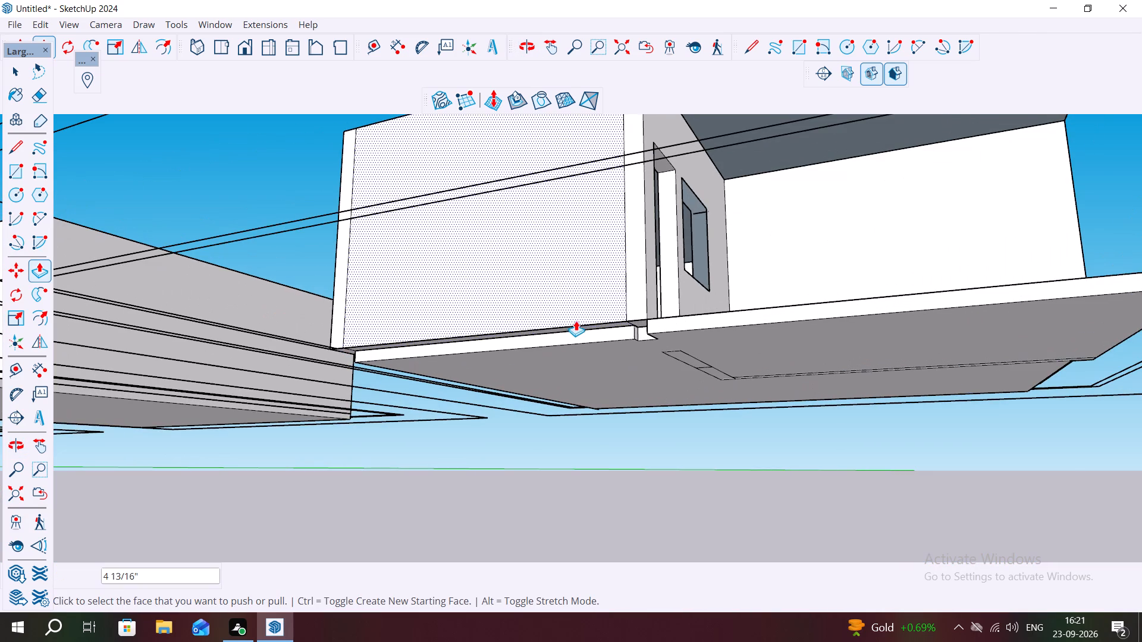
scroll(581, 326, "up", 9)
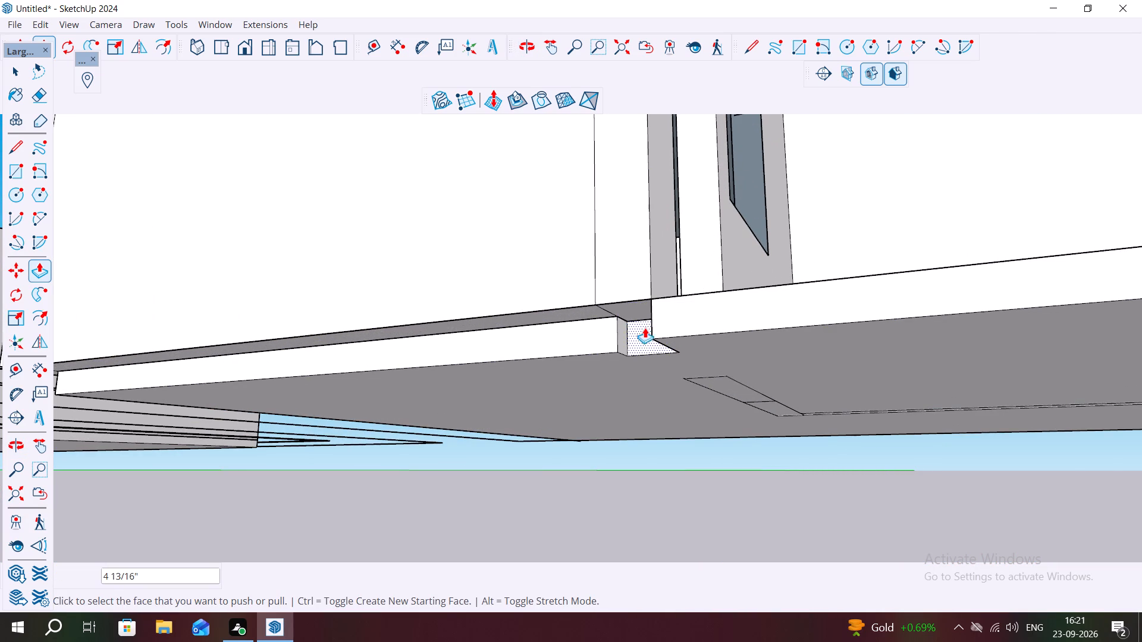
left_click(645, 332)
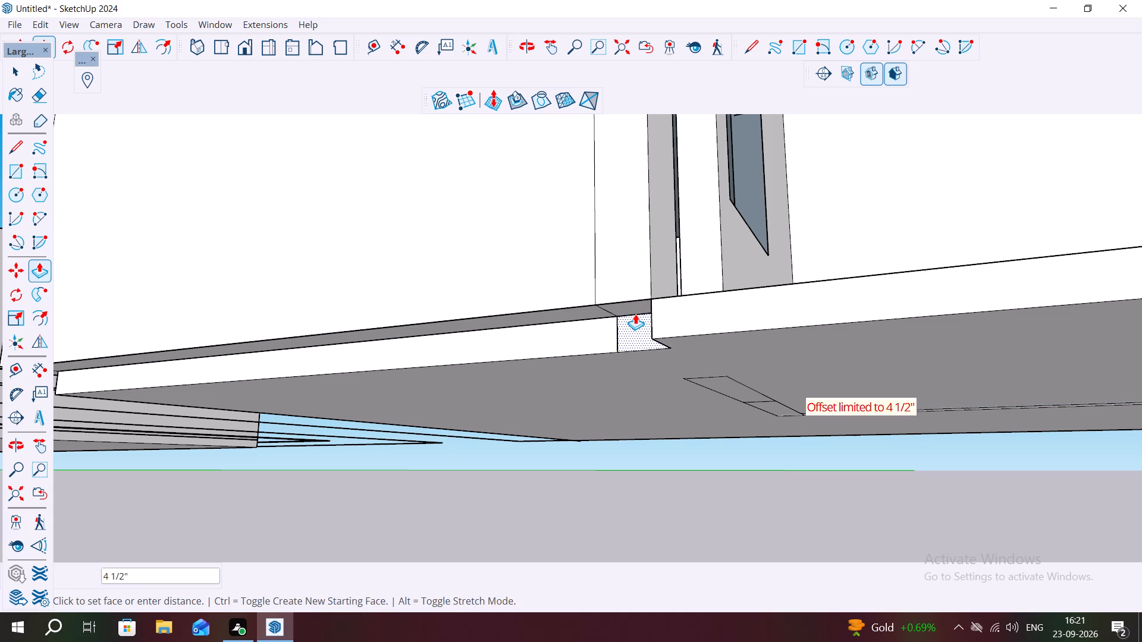
left_click(635, 314)
left_click(597, 330)
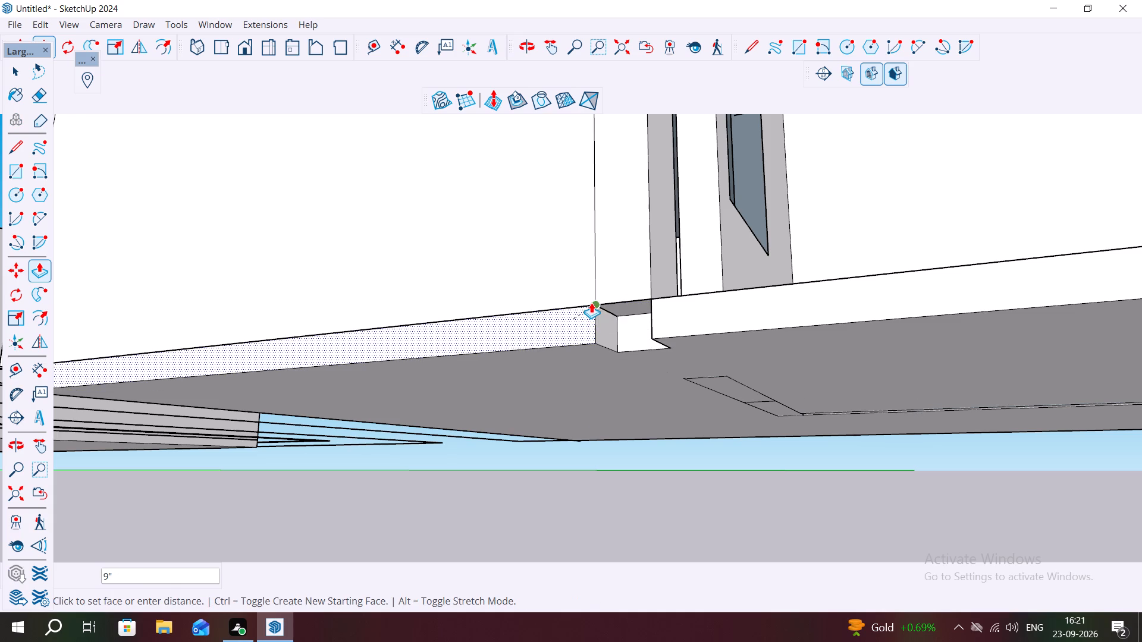
left_click(591, 303)
left_click(630, 319)
left_click(623, 299)
Push/pull the remaining strip under the side wall 6" down, flush with the slab underside.
scroll(626, 374, "down", 5)
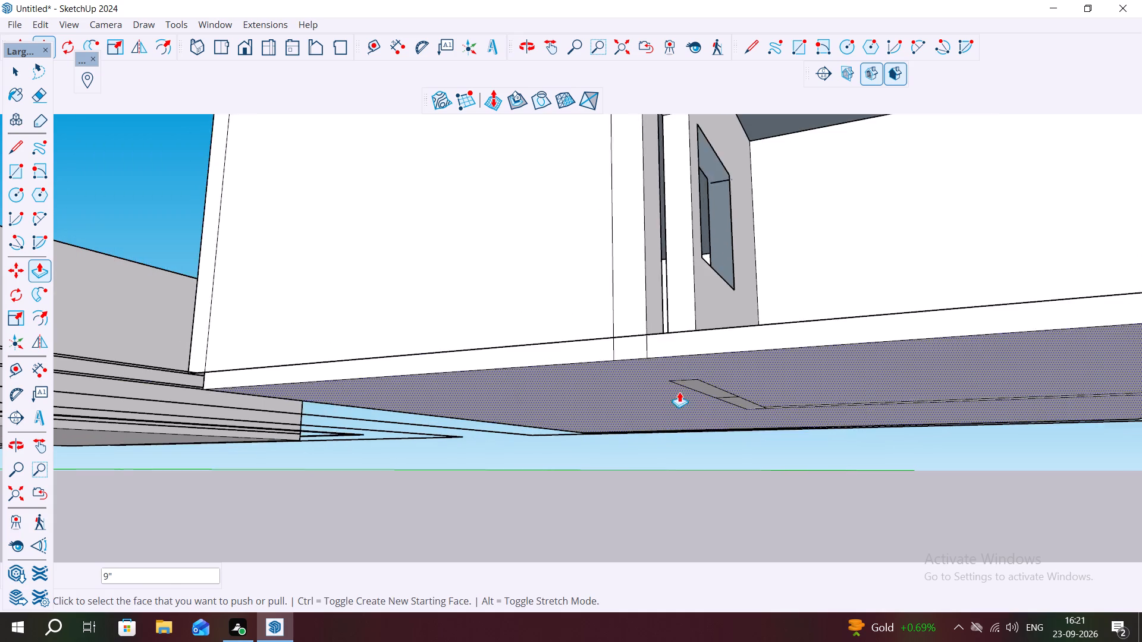
scroll(679, 392, "down", 7)
scroll(420, 368, "up", 2)
middle_click_drag(421, 368, 603, 351)
scroll(498, 371, "up", 1)
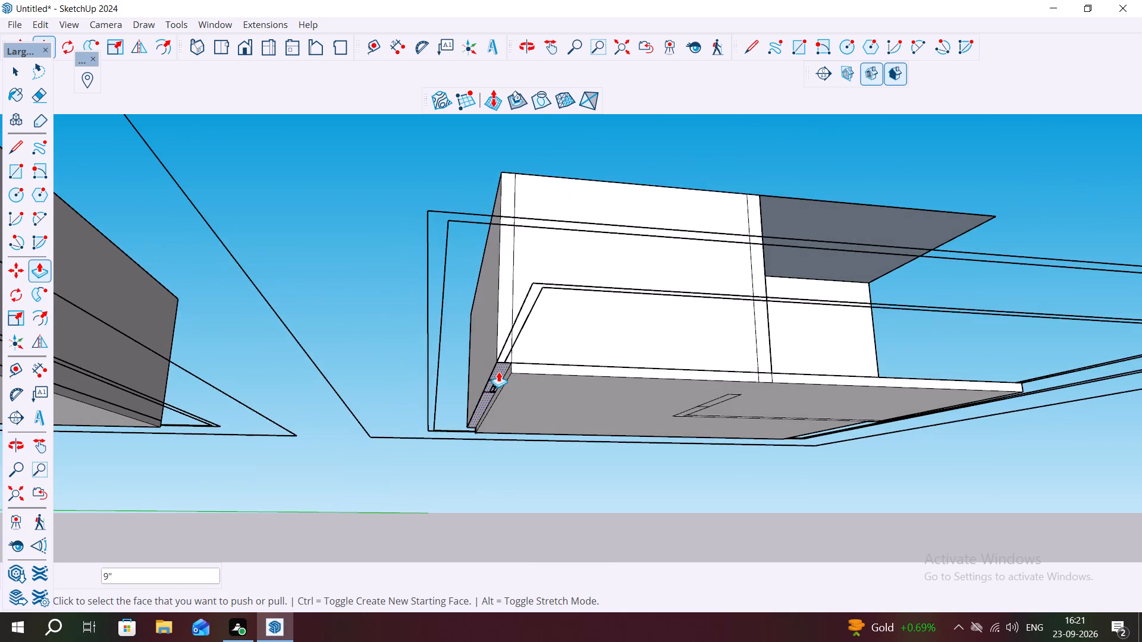
scroll(498, 372, "up", 5)
left_click(499, 360)
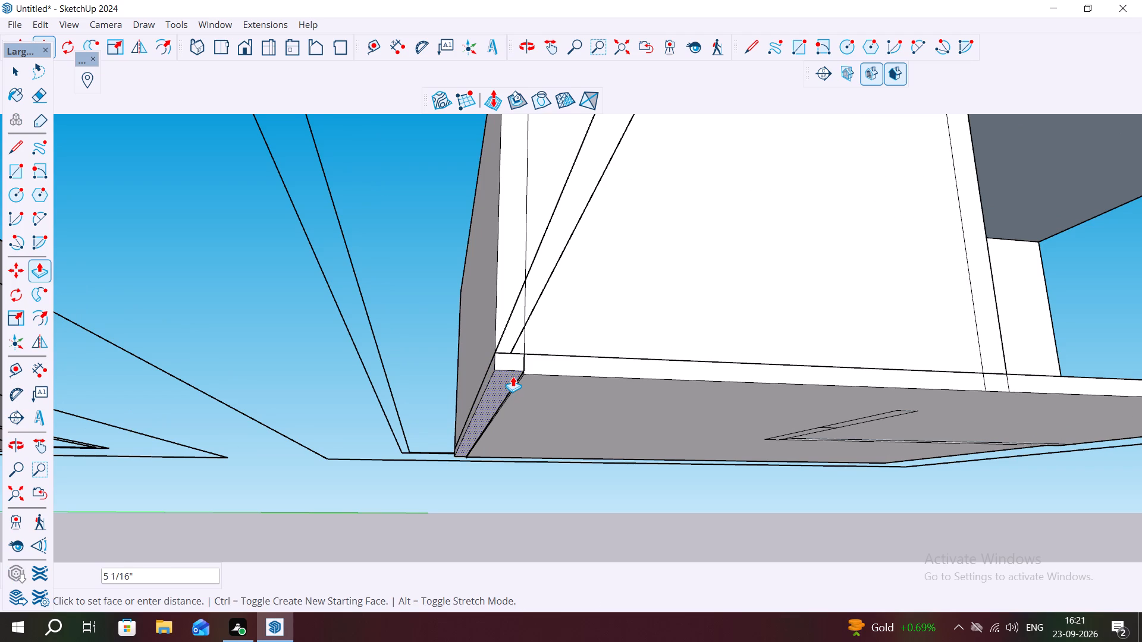
type("6\"")
key("Return")
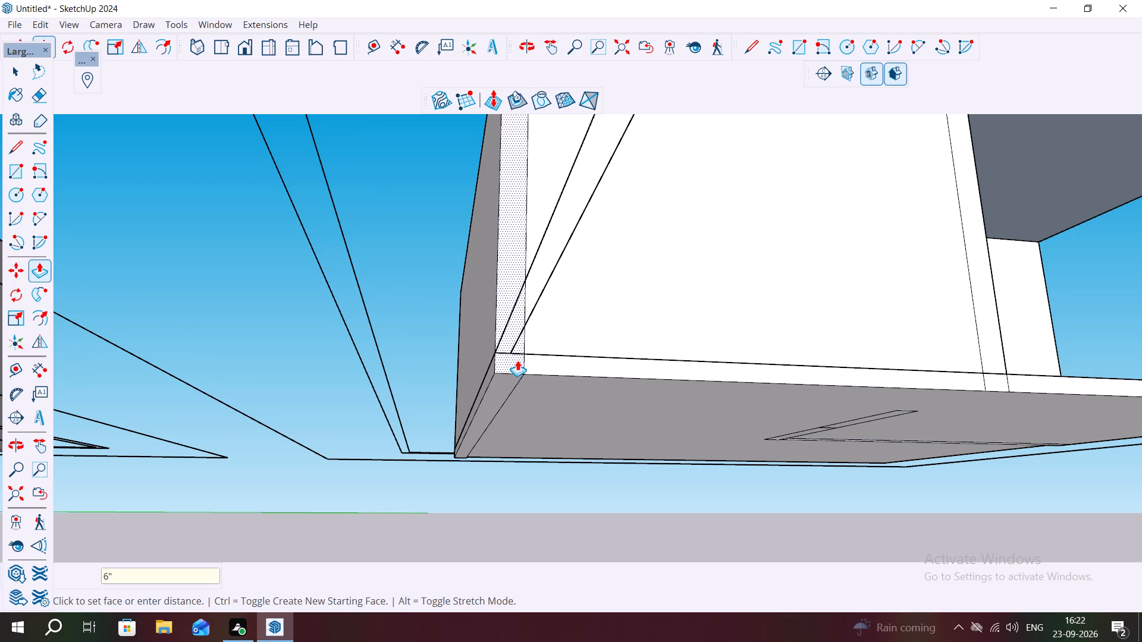
key("Escape")
key("space")
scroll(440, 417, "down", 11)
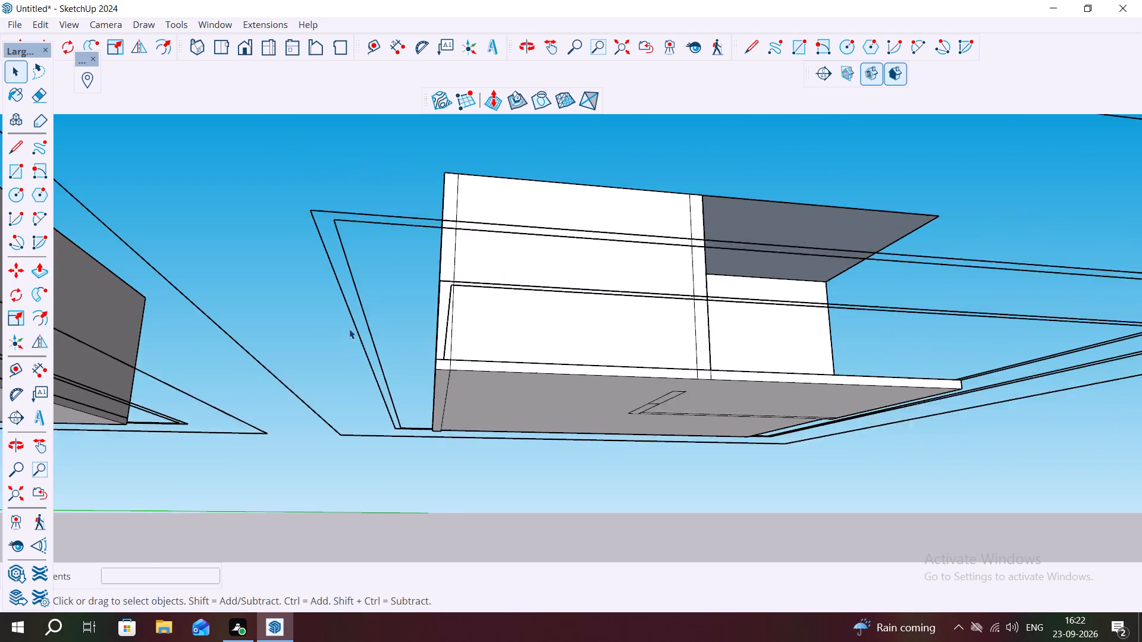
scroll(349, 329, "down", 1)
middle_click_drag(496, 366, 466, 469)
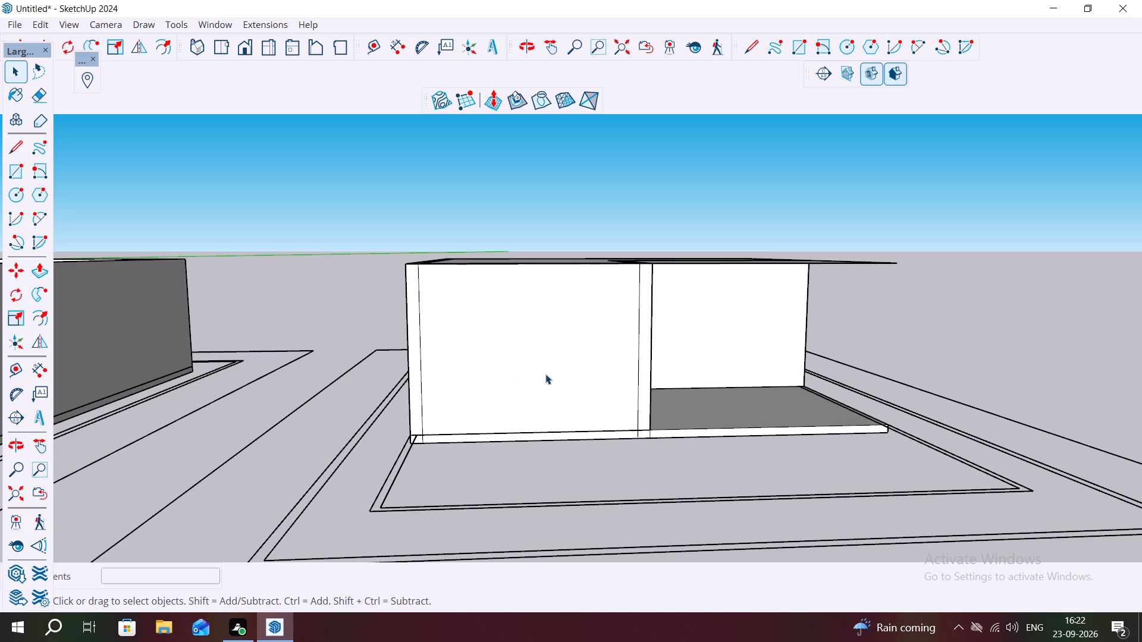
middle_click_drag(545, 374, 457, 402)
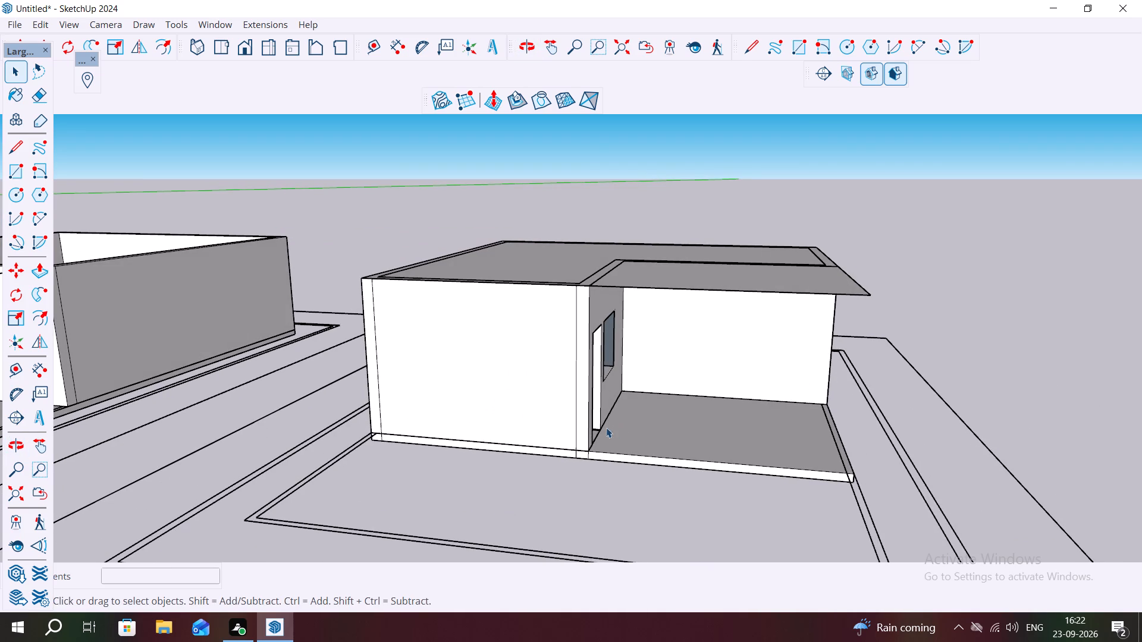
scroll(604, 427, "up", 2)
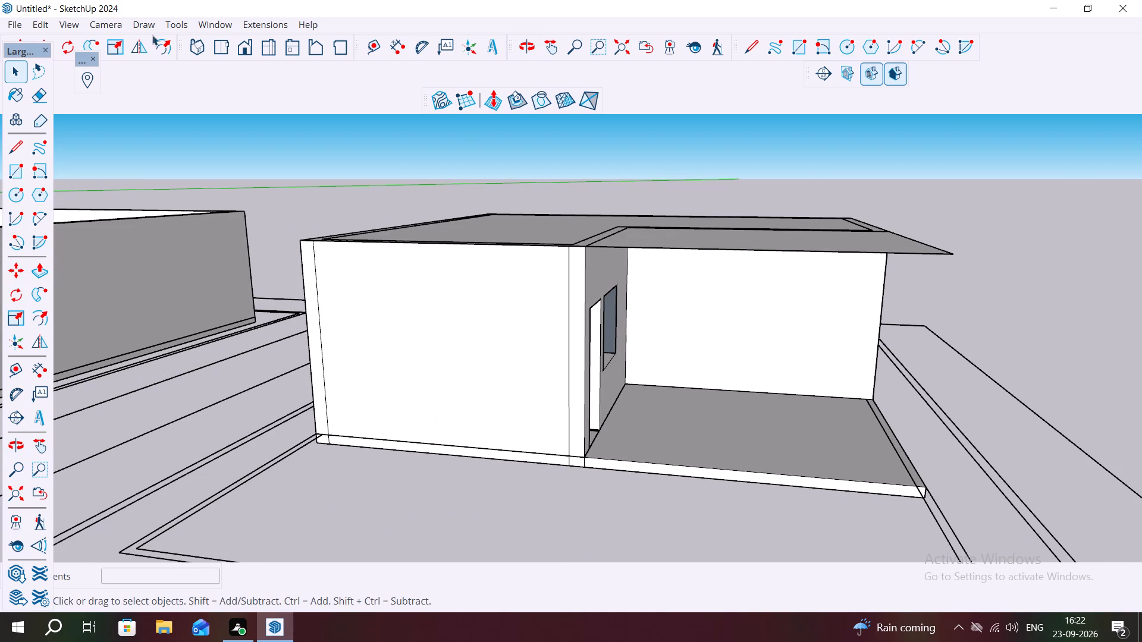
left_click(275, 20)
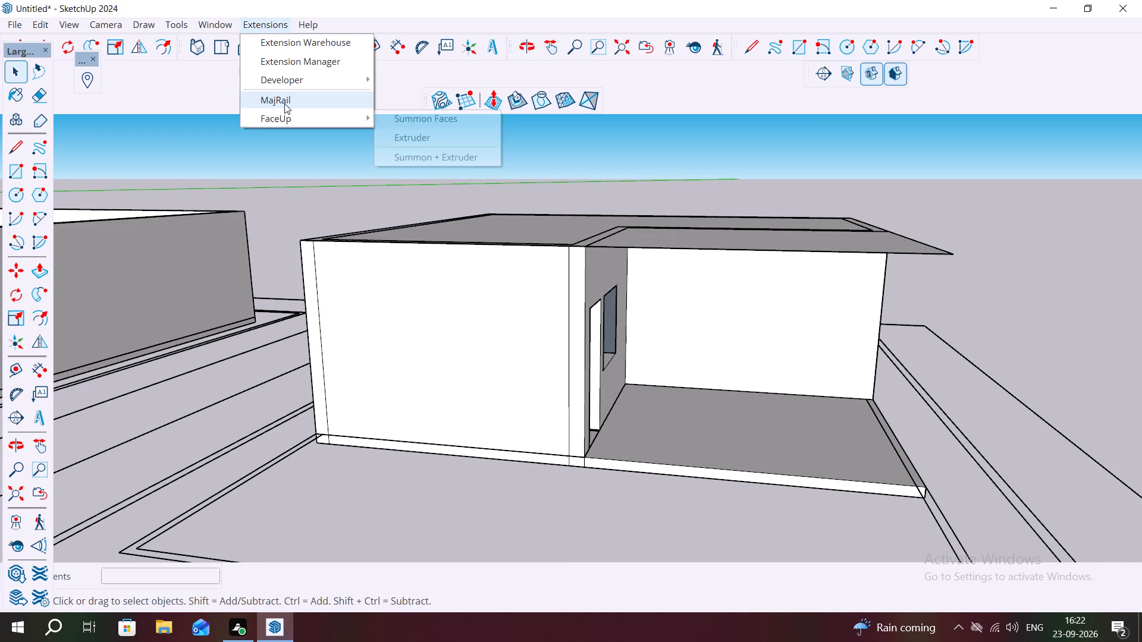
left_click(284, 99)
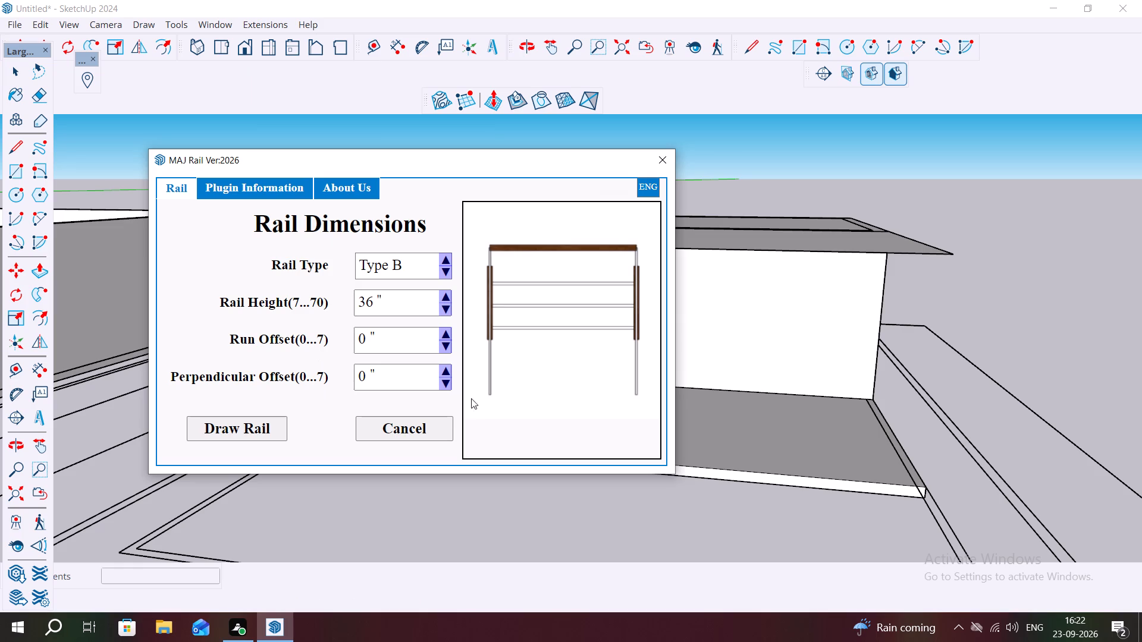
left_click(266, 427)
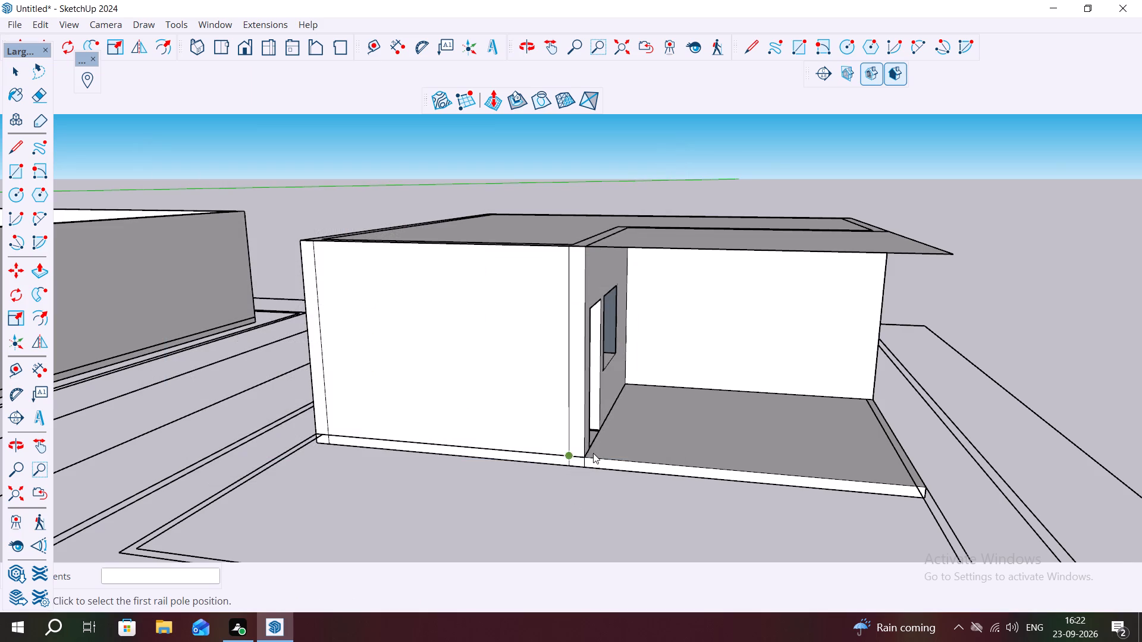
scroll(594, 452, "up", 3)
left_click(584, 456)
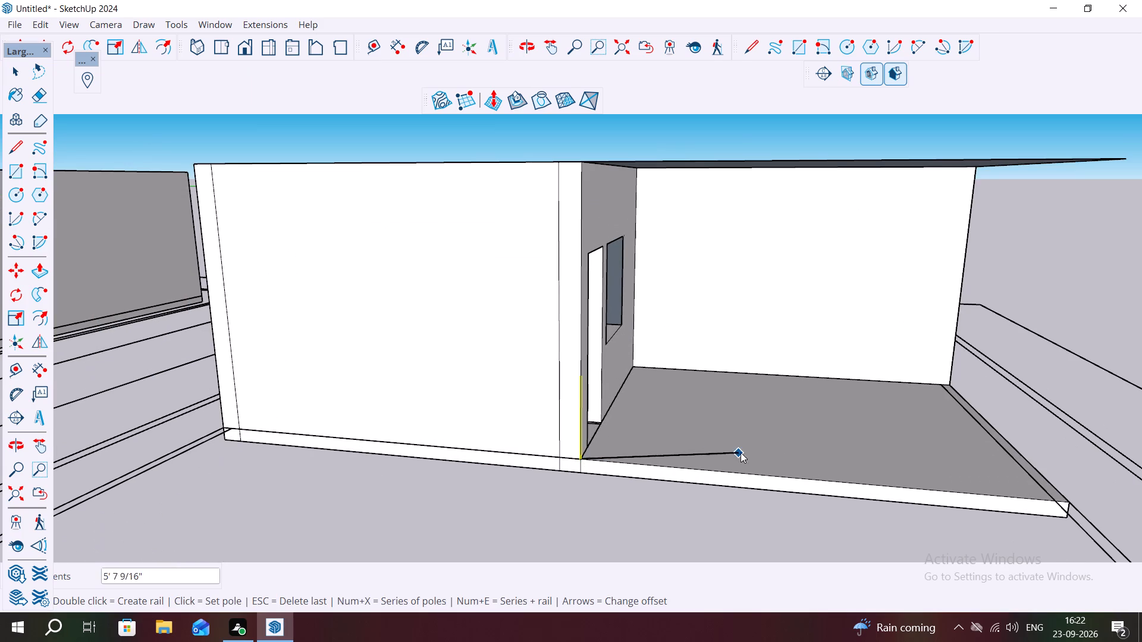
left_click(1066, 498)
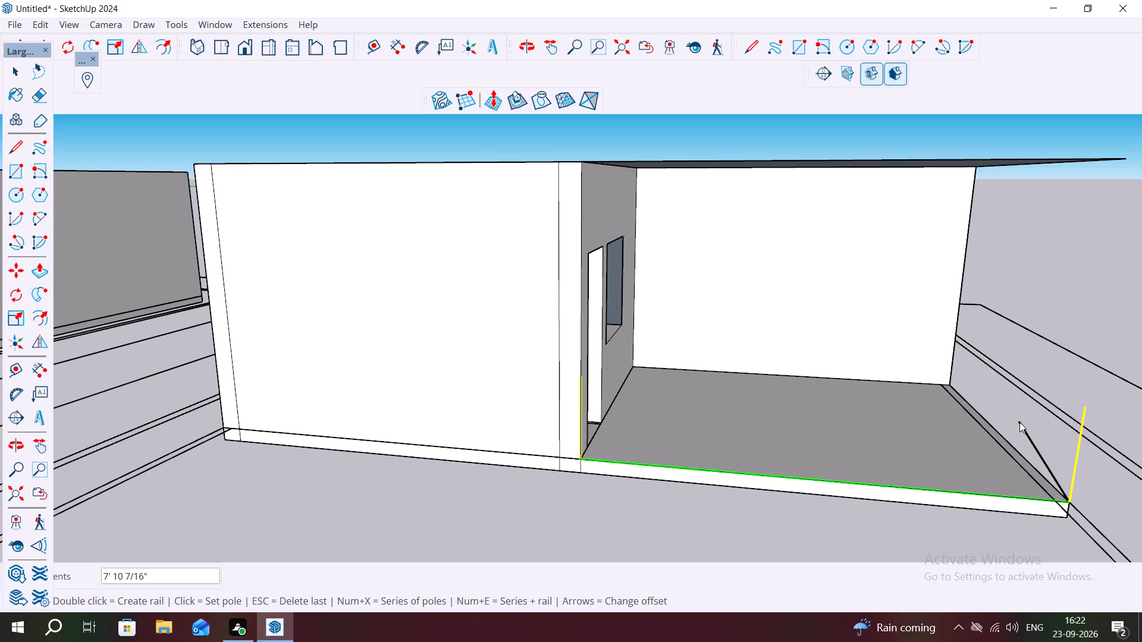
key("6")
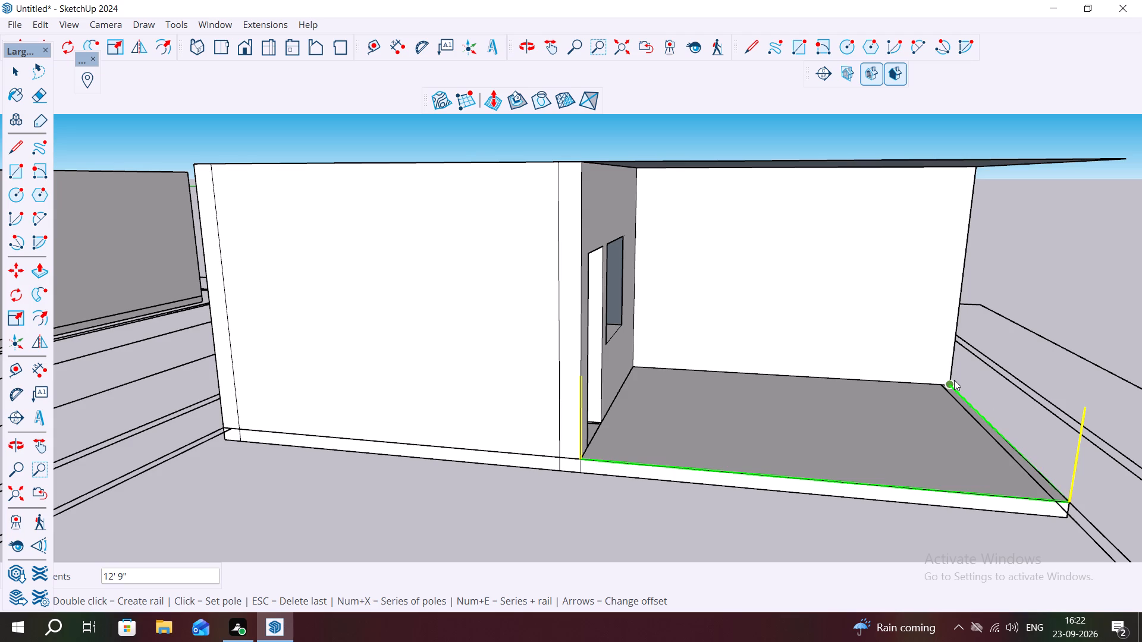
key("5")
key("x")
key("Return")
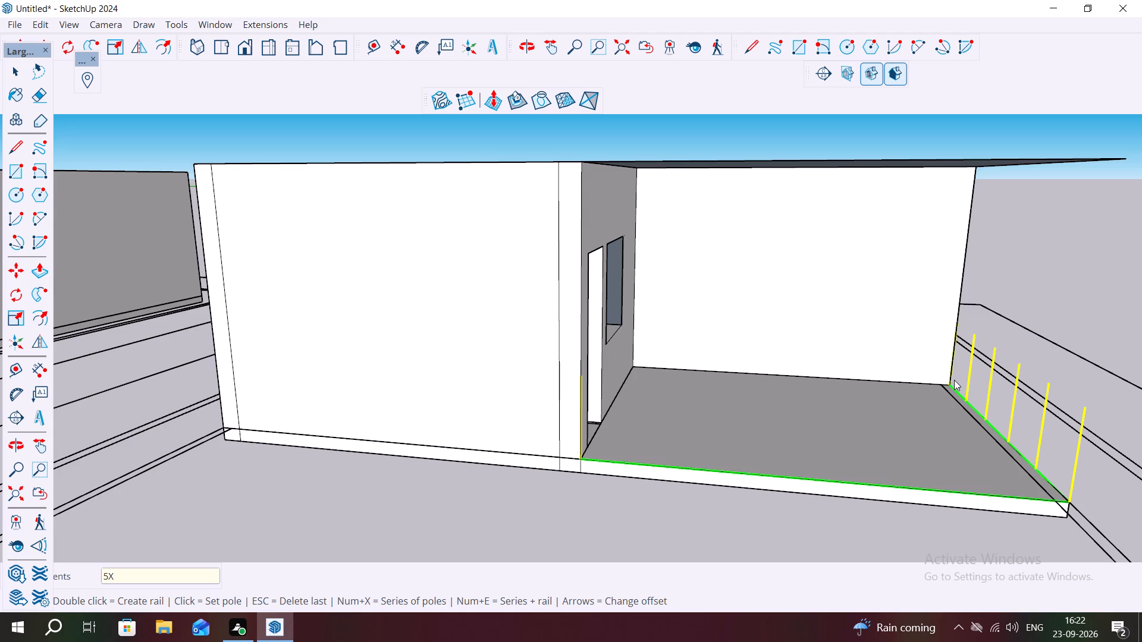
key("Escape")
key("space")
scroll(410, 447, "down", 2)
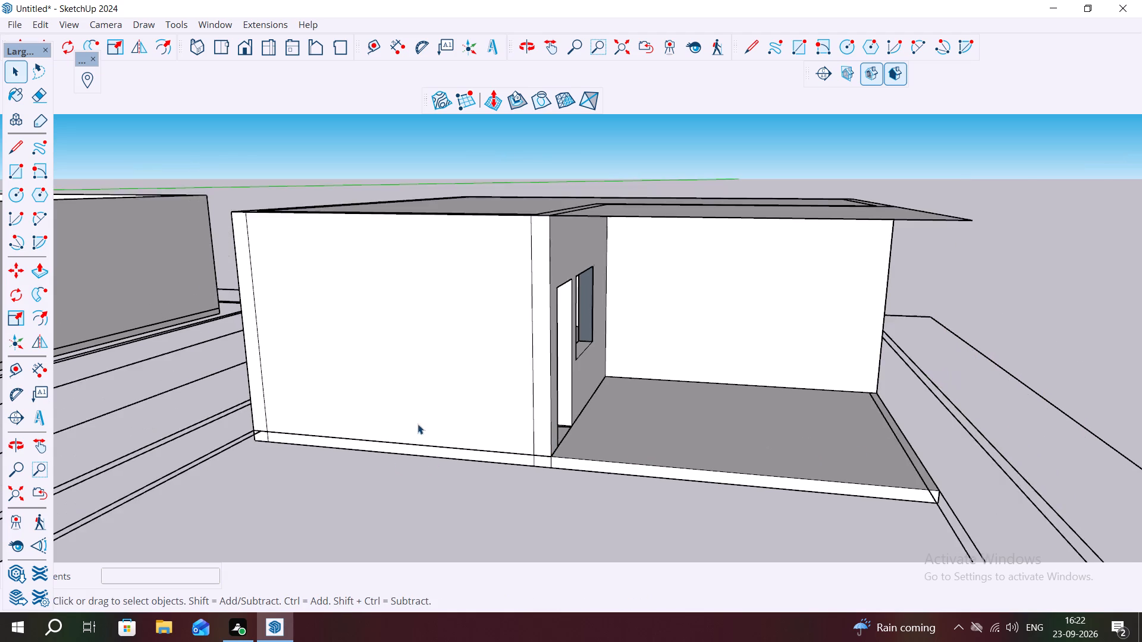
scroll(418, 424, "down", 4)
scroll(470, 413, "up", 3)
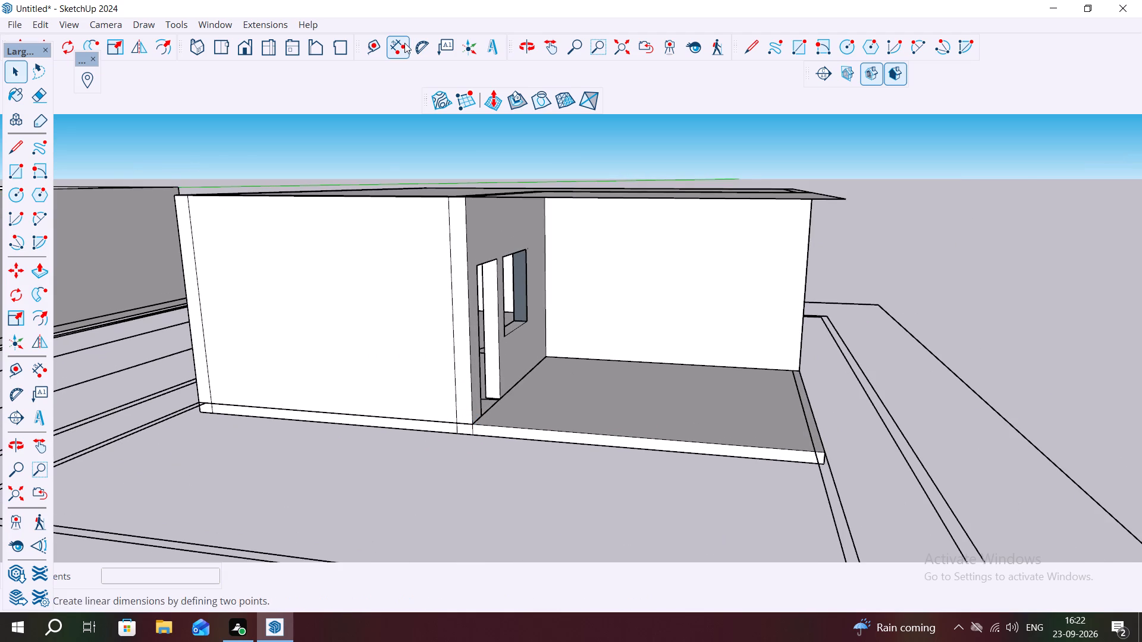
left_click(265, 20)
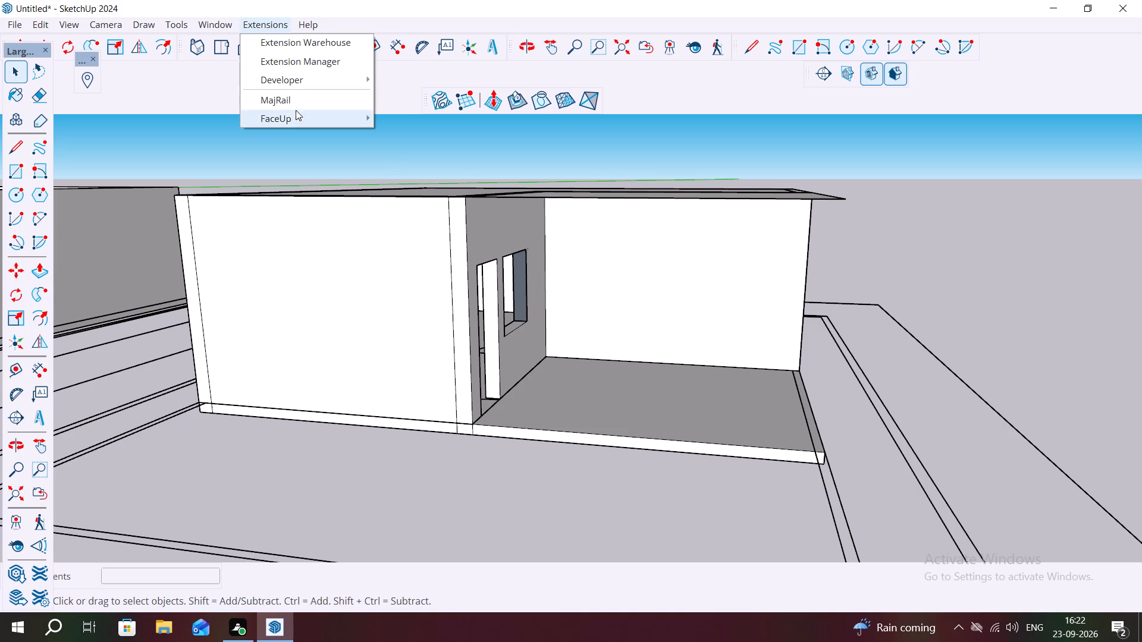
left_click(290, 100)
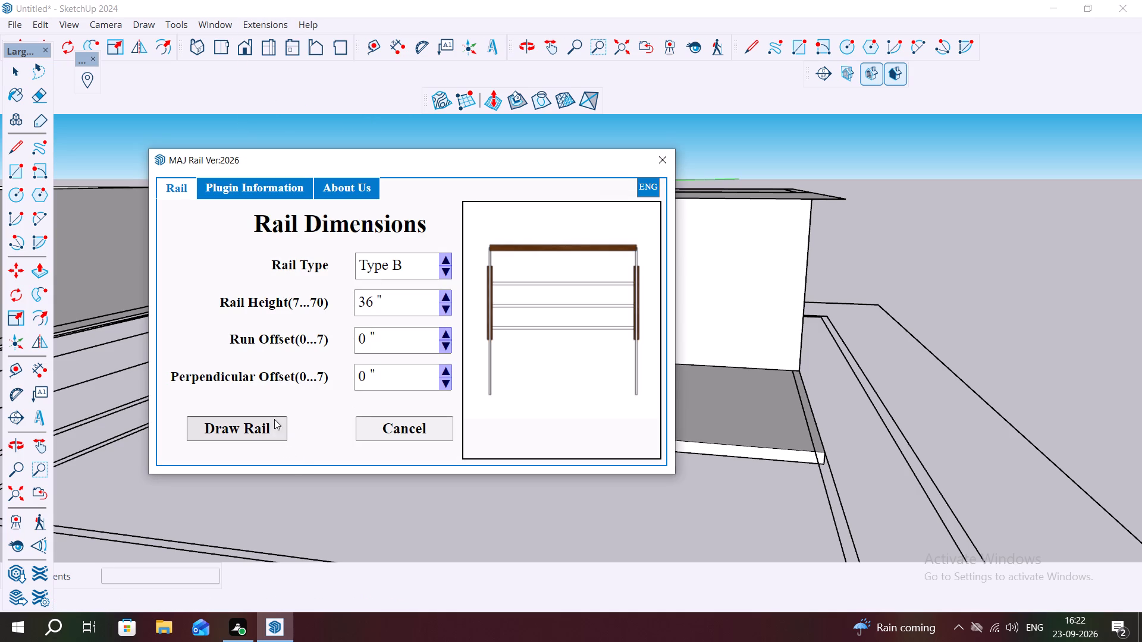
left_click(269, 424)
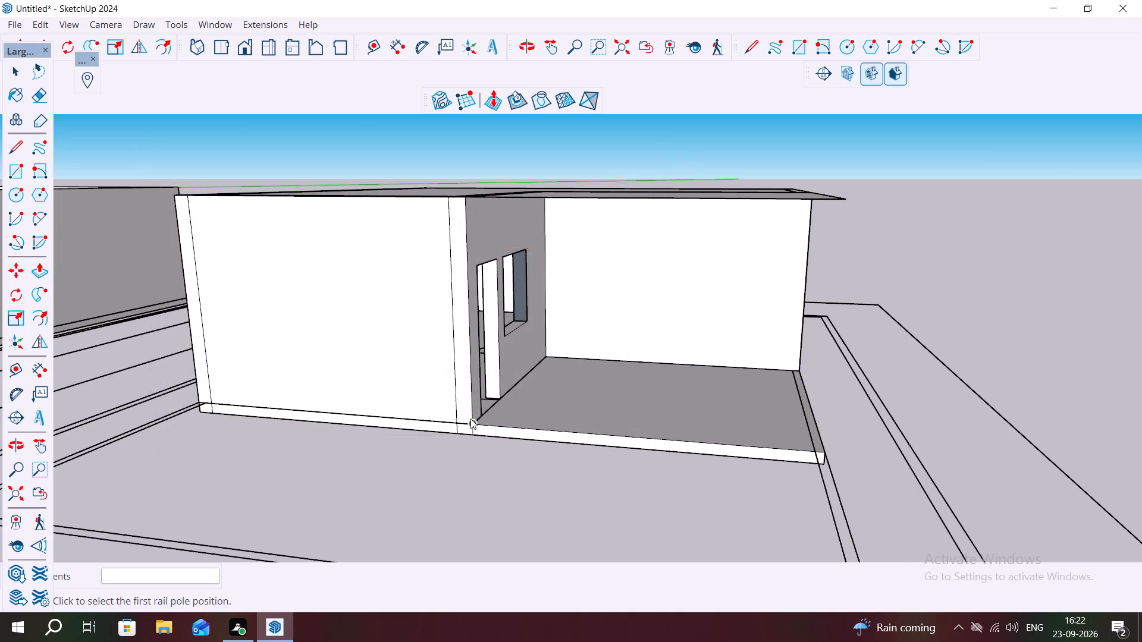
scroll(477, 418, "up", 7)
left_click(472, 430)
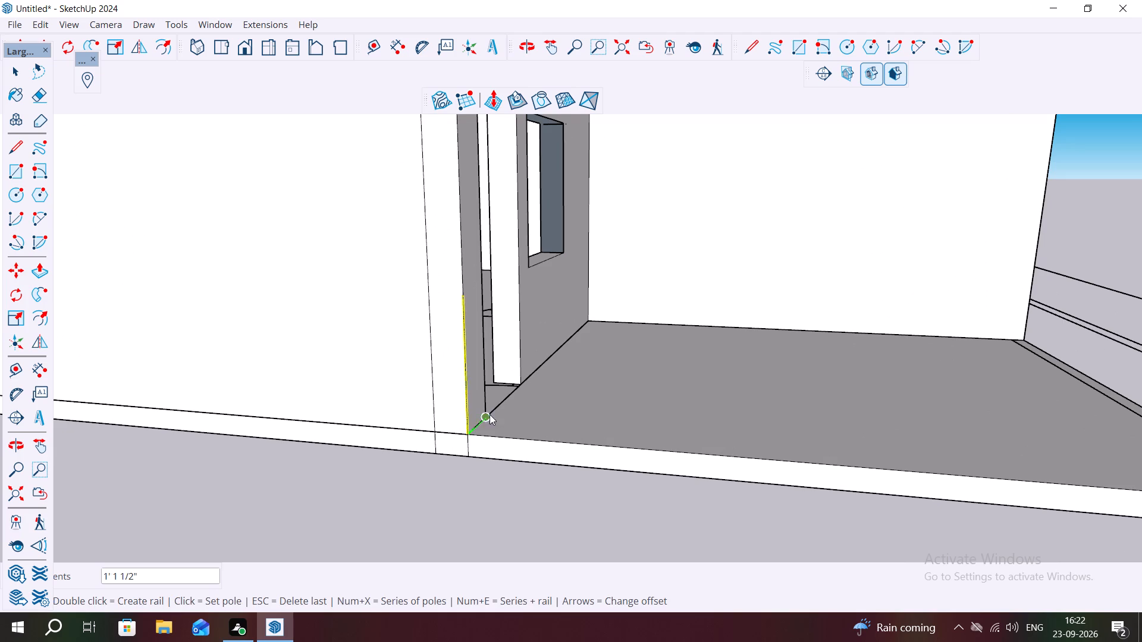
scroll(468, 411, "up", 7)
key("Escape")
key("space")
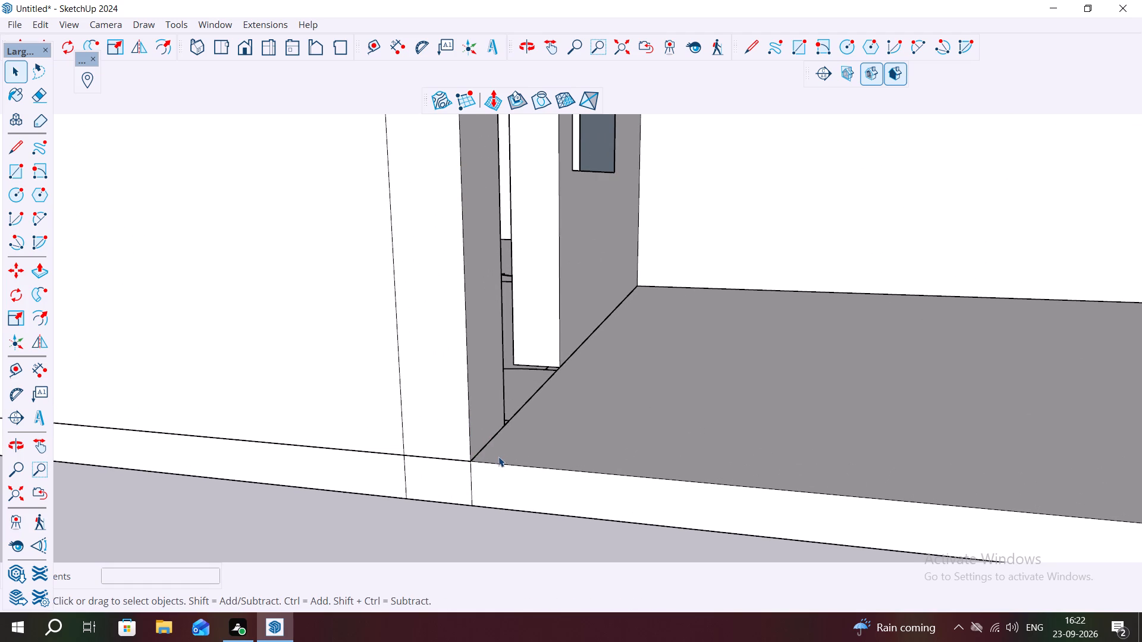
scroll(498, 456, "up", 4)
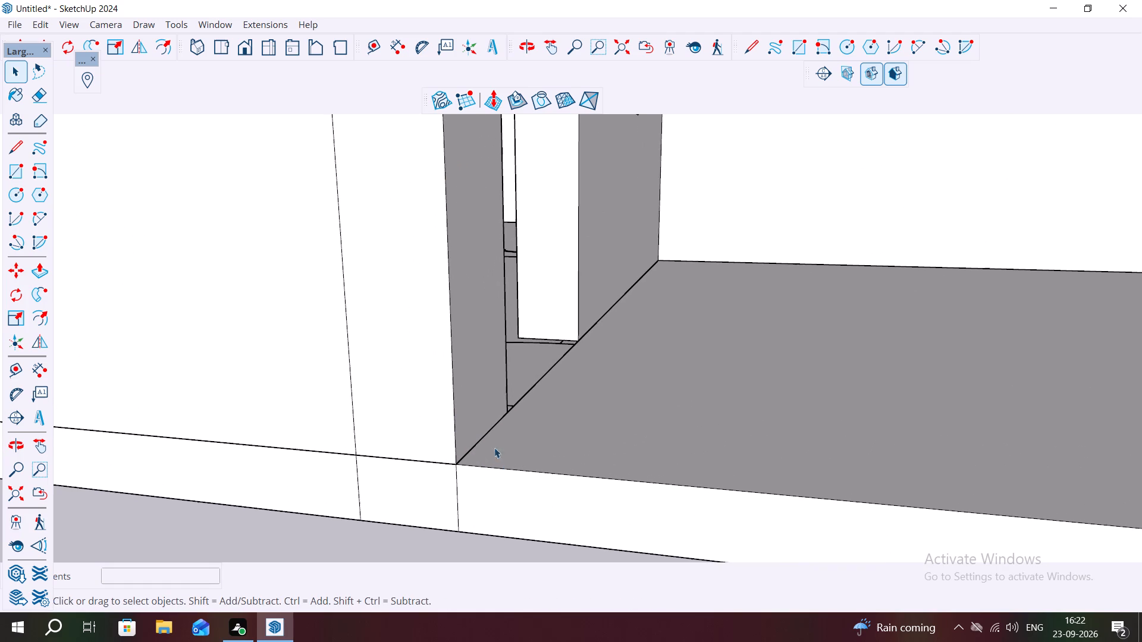
Start a 36" high Type B MajRail railing beside the wall corner and place a 4x pole series along the porch's front edge to its outer corner.
left_click(264, 23)
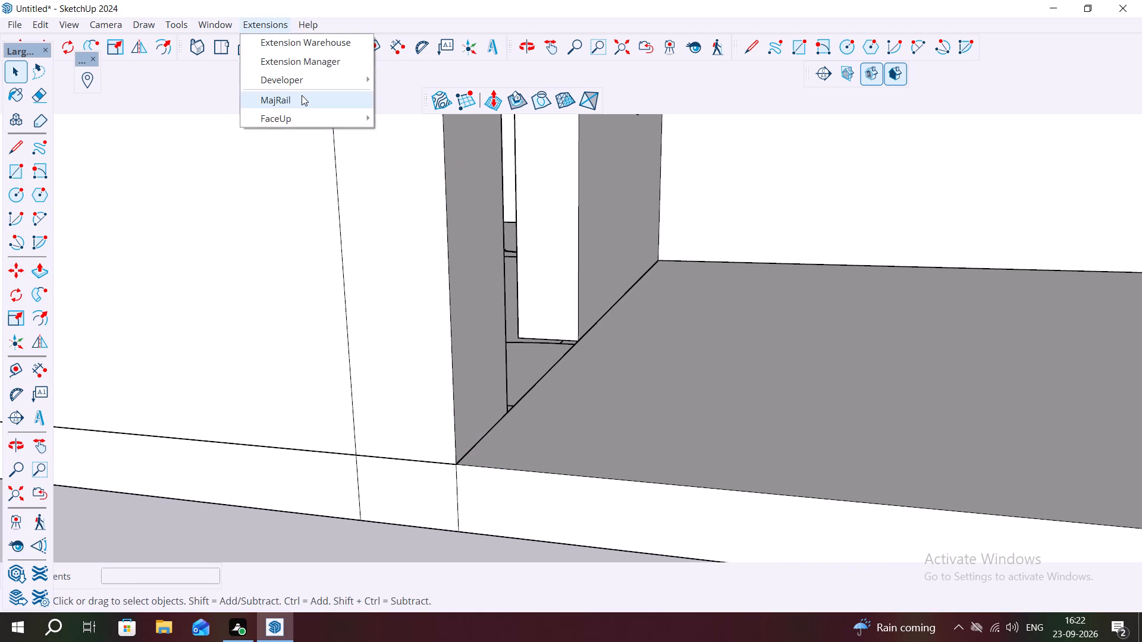
left_click(302, 95)
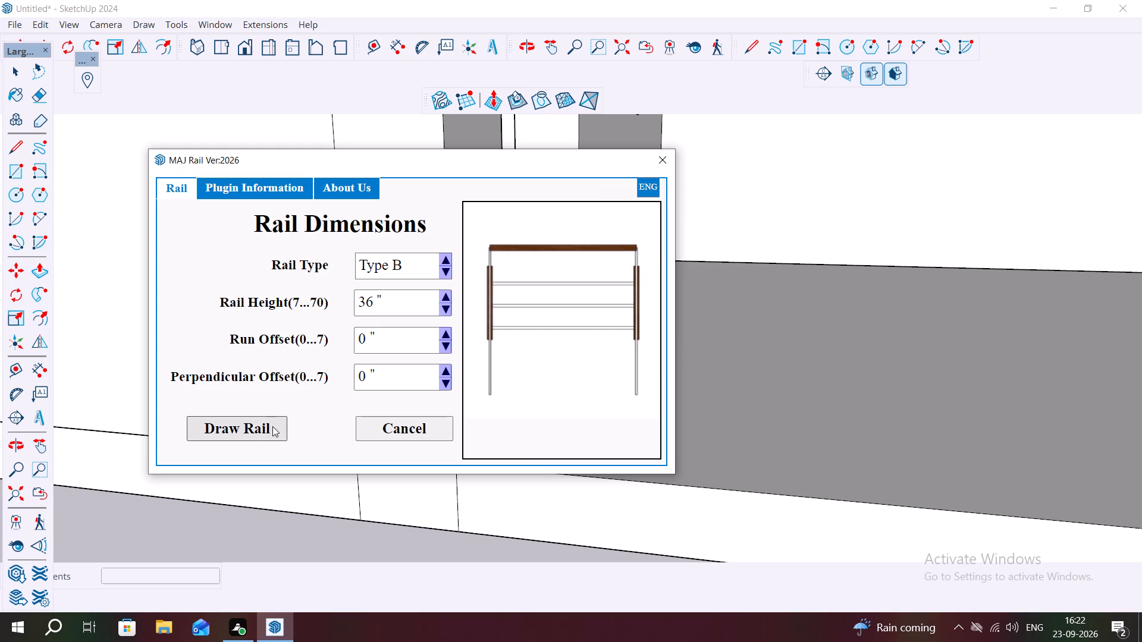
left_click(269, 426)
left_click(514, 468)
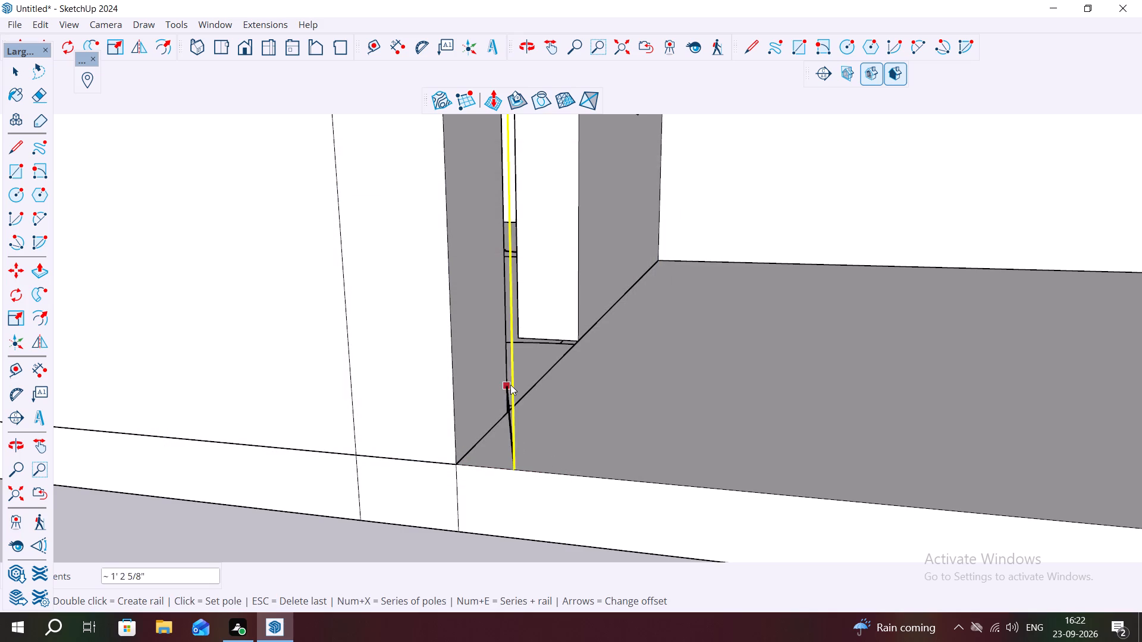
scroll(510, 385, "down", 6)
scroll(616, 384, "down", 11)
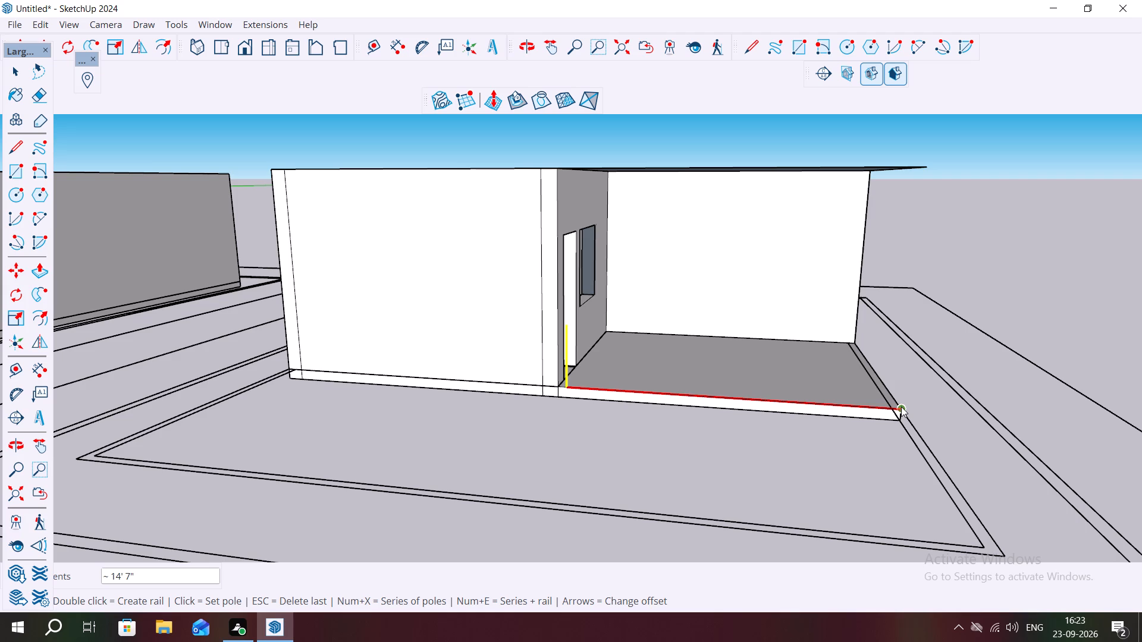
key("4")
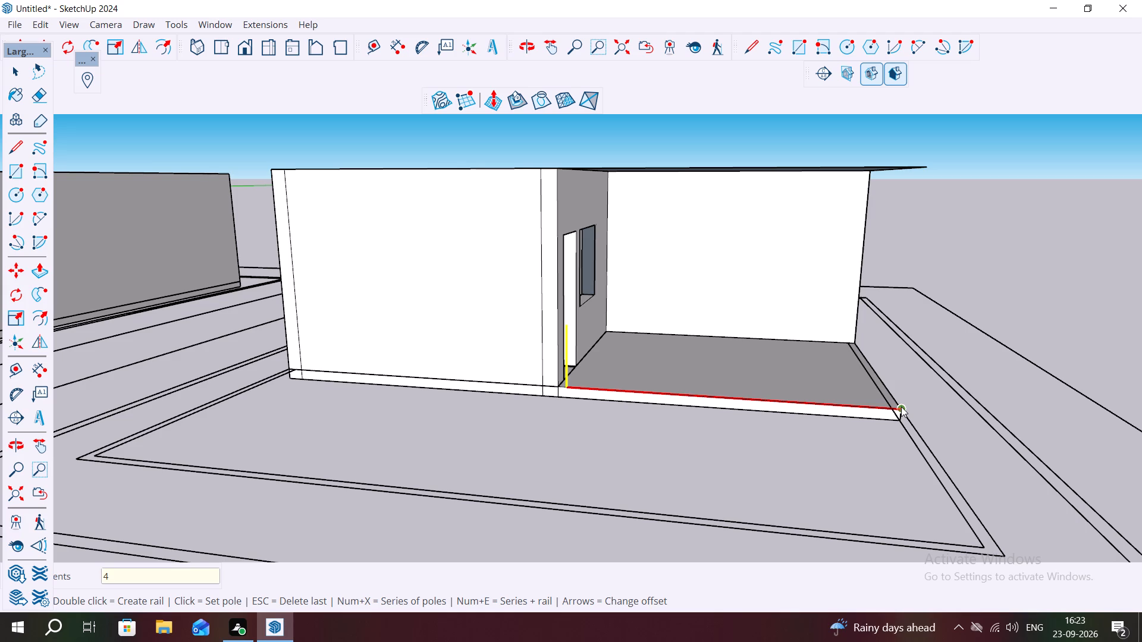
key("x")
key("Return")
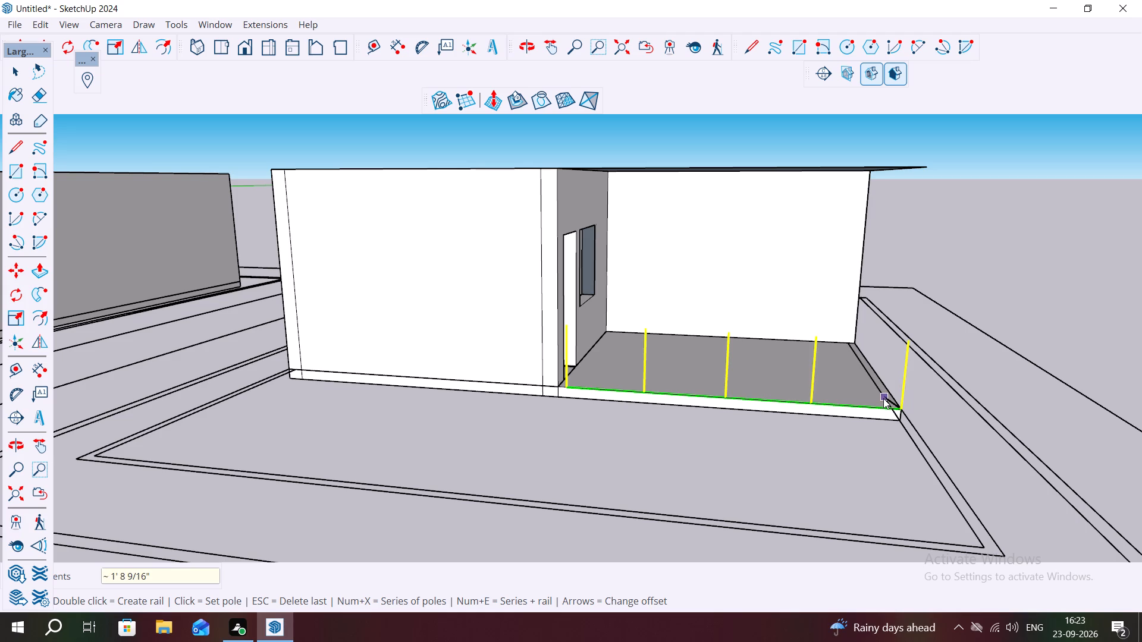
Continue the poles with a 4x series along the porch's side edge to the back wall and create the rail.
middle_click_drag(883, 398, 842, 417)
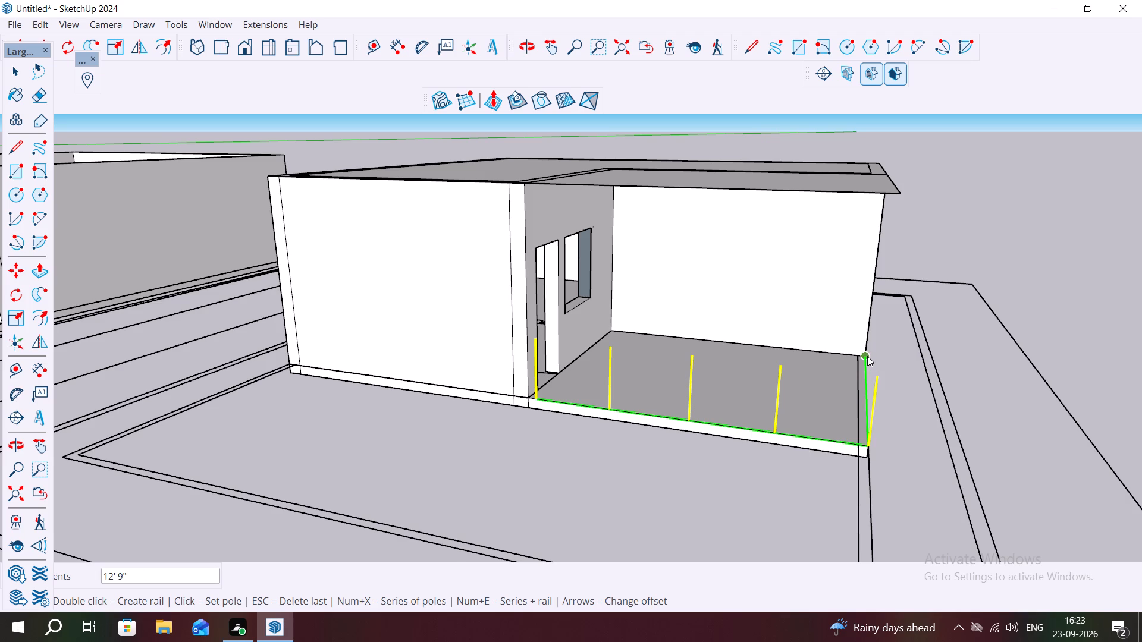
key("4")
key("x")
key("Return")
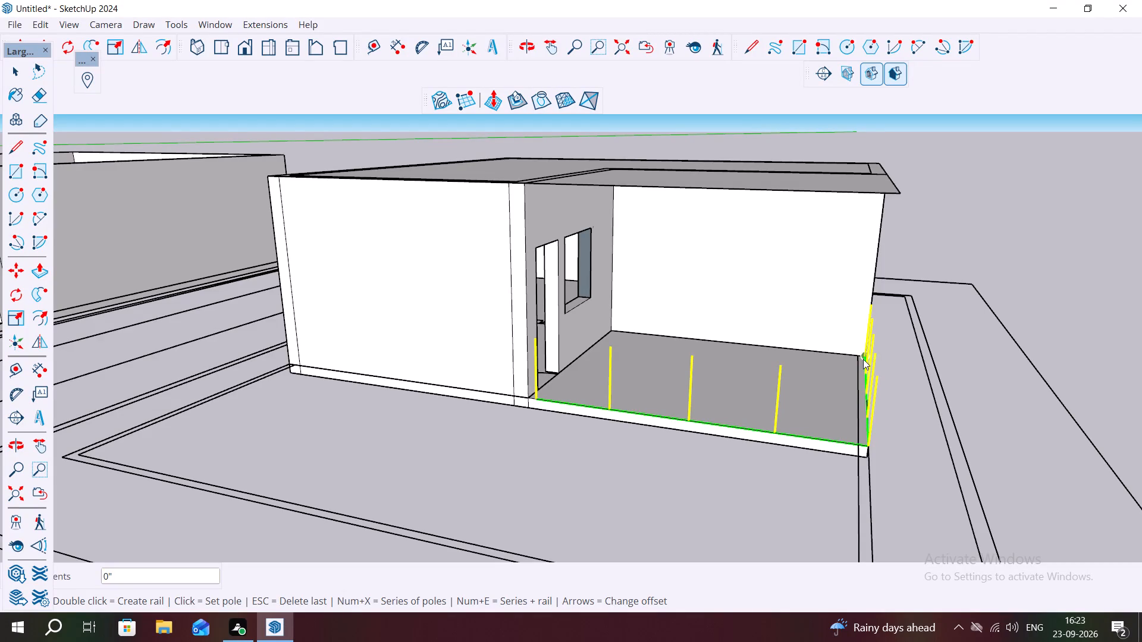
middle_click_drag(863, 359, 891, 333)
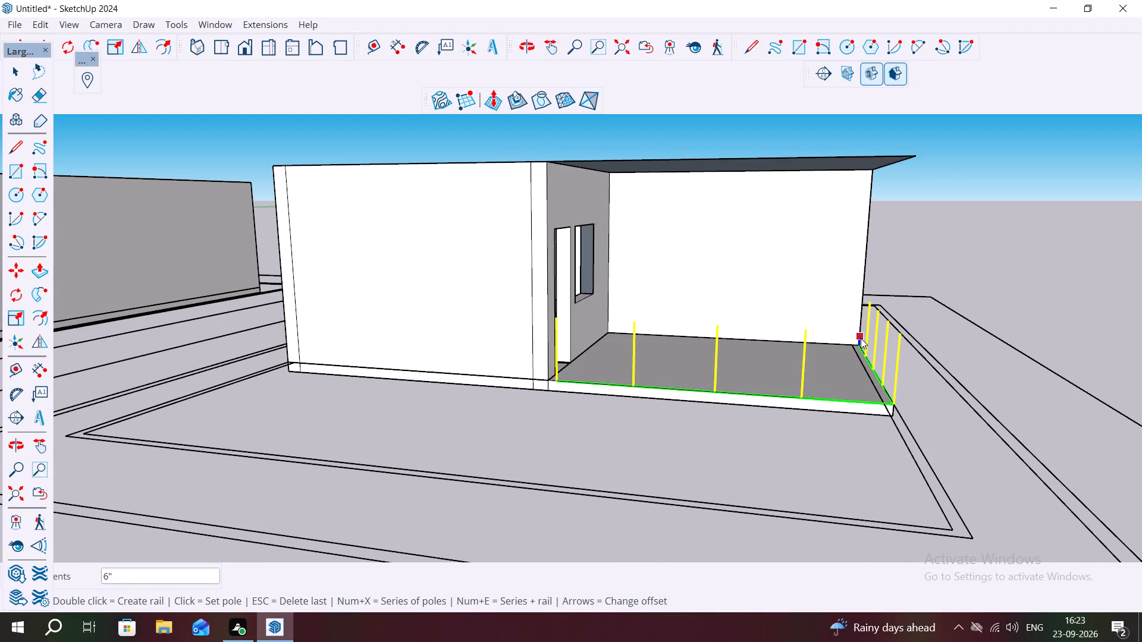
double_click(858, 344)
left_click(858, 344)
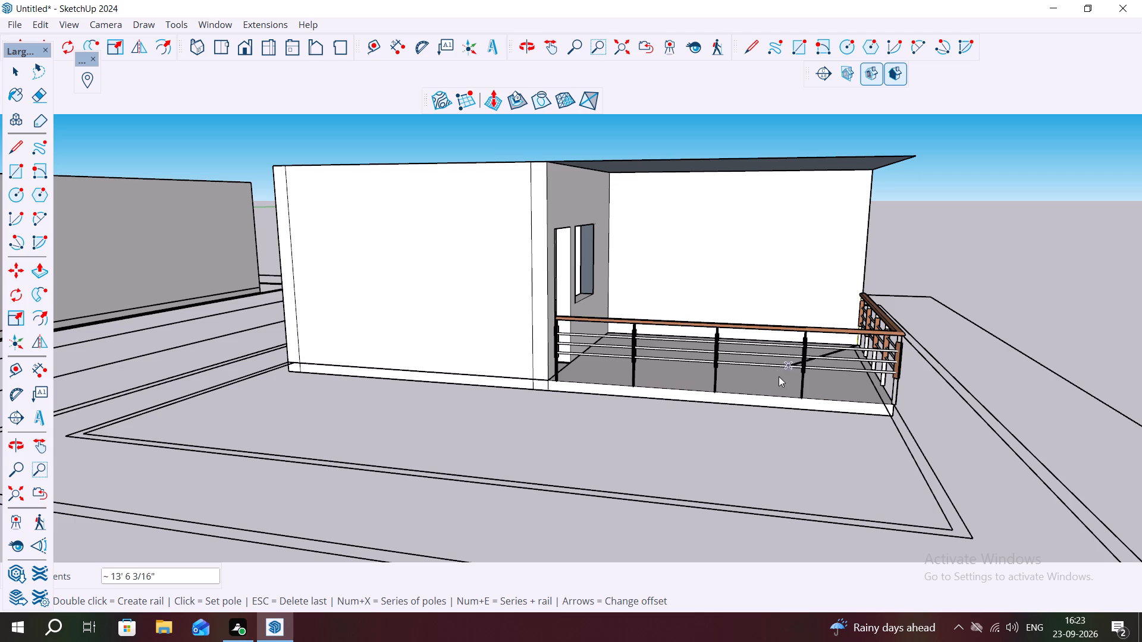
key("Escape")
key("space")
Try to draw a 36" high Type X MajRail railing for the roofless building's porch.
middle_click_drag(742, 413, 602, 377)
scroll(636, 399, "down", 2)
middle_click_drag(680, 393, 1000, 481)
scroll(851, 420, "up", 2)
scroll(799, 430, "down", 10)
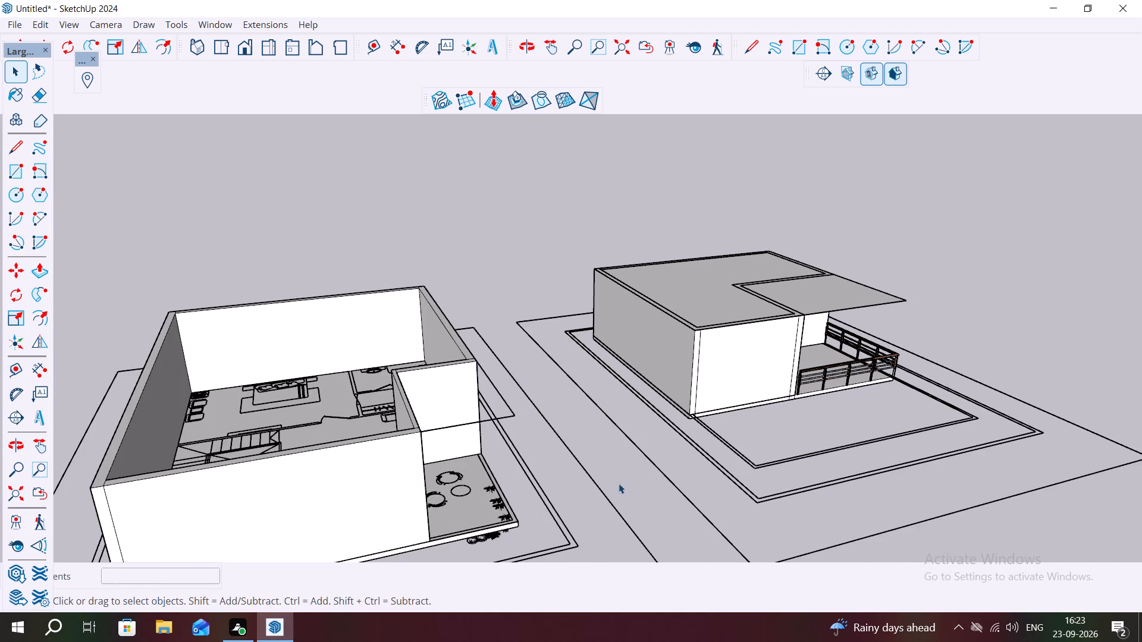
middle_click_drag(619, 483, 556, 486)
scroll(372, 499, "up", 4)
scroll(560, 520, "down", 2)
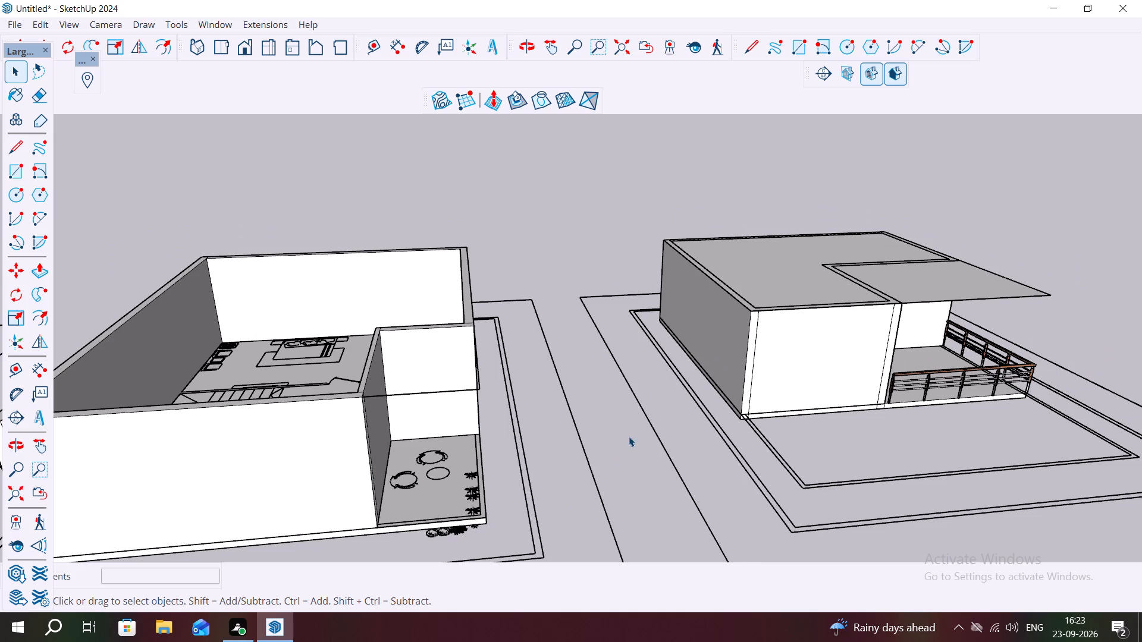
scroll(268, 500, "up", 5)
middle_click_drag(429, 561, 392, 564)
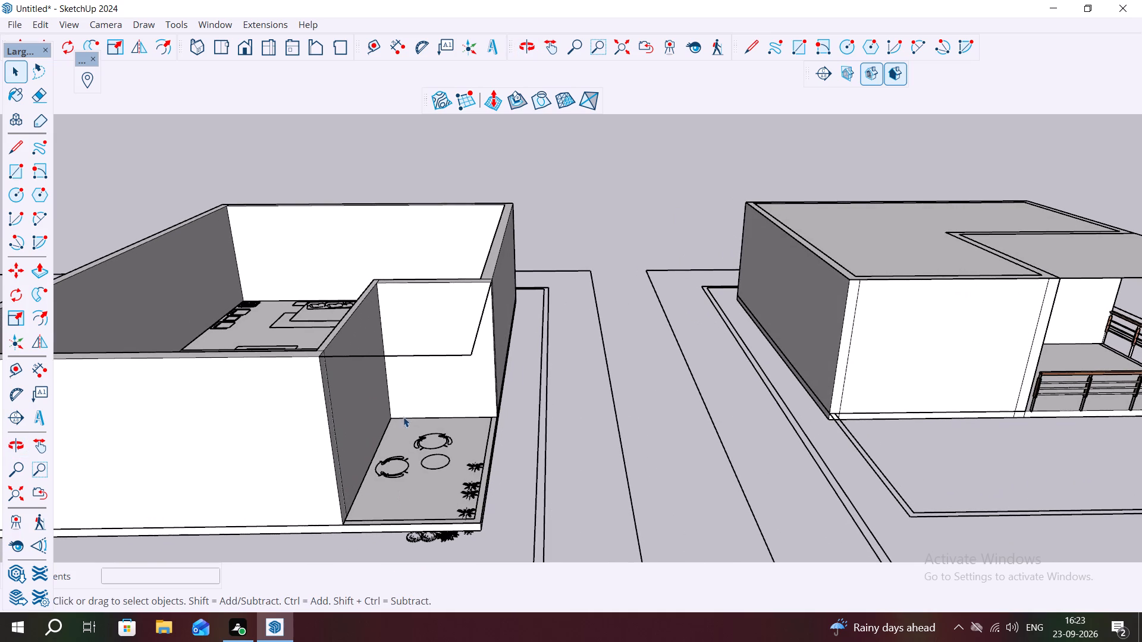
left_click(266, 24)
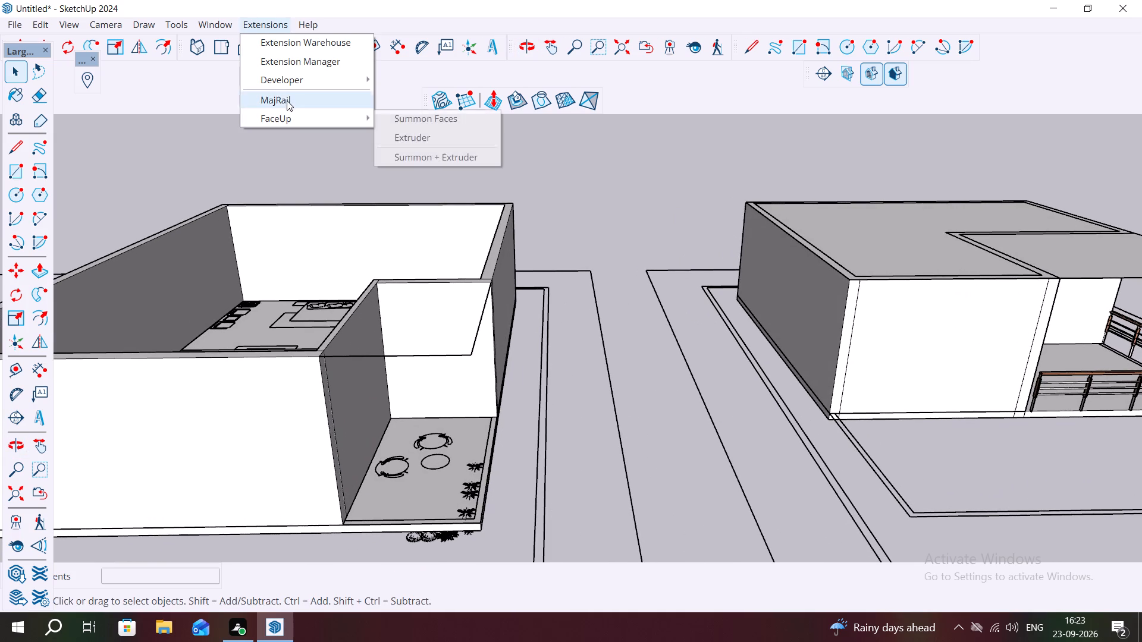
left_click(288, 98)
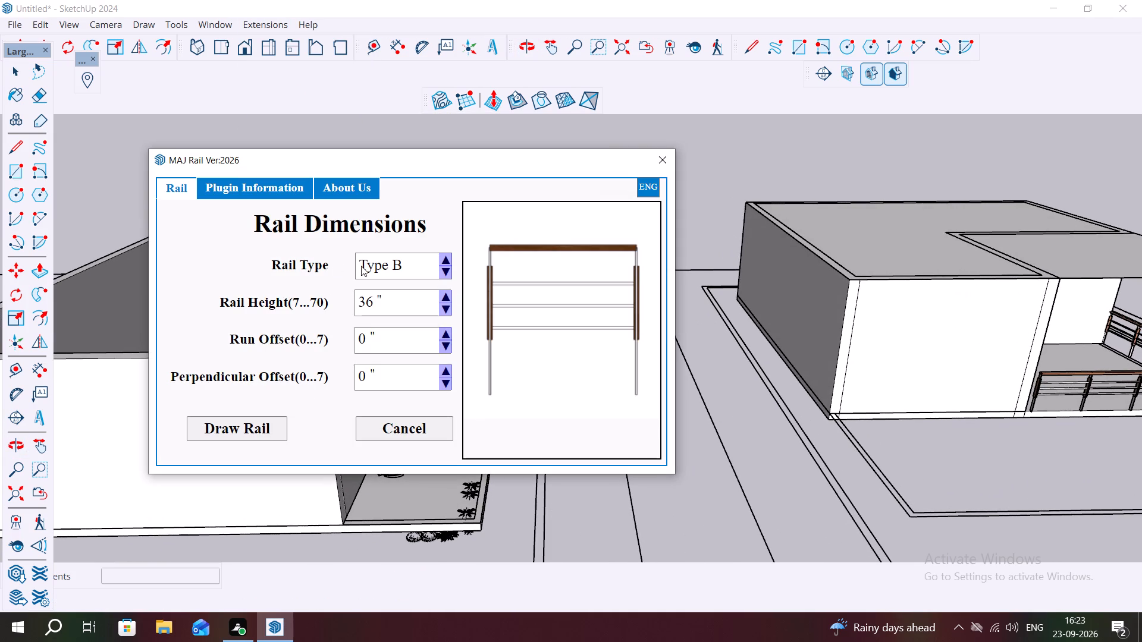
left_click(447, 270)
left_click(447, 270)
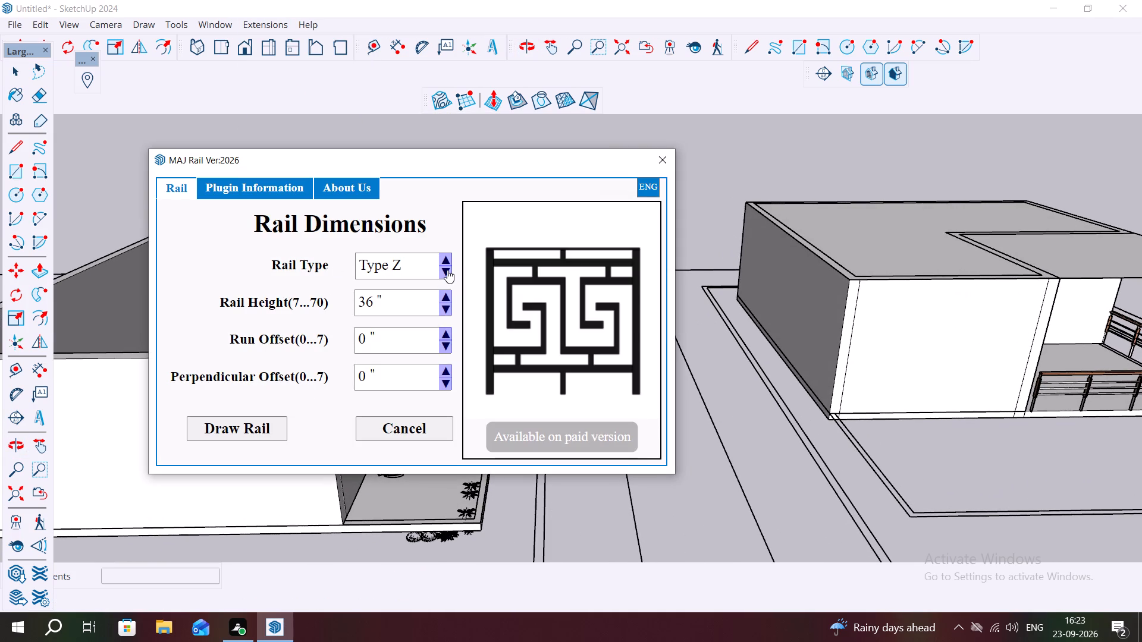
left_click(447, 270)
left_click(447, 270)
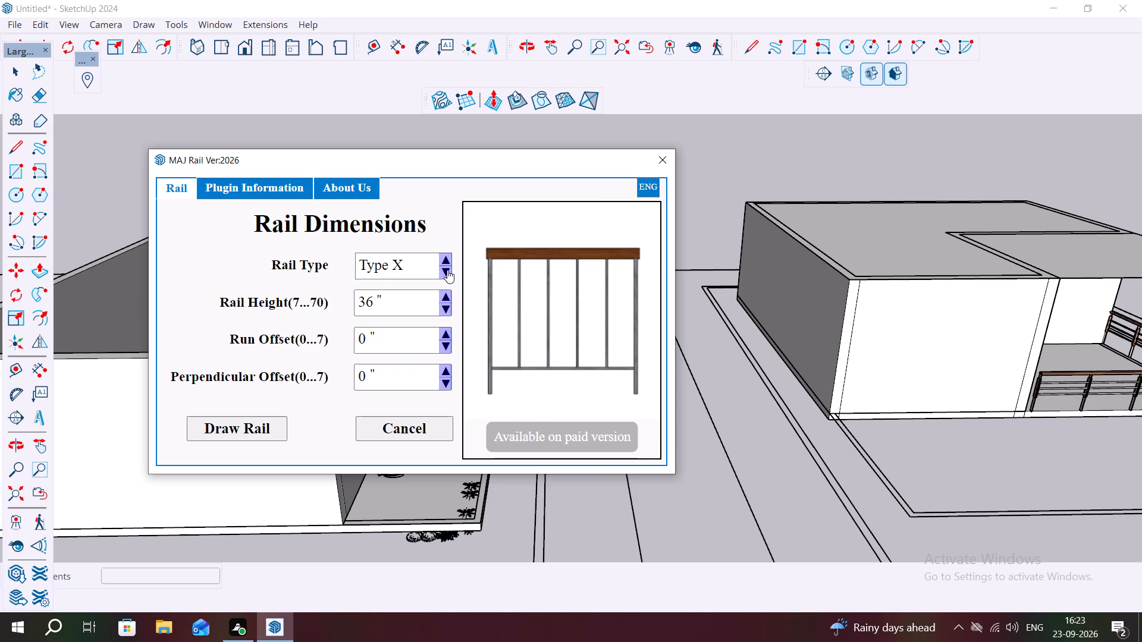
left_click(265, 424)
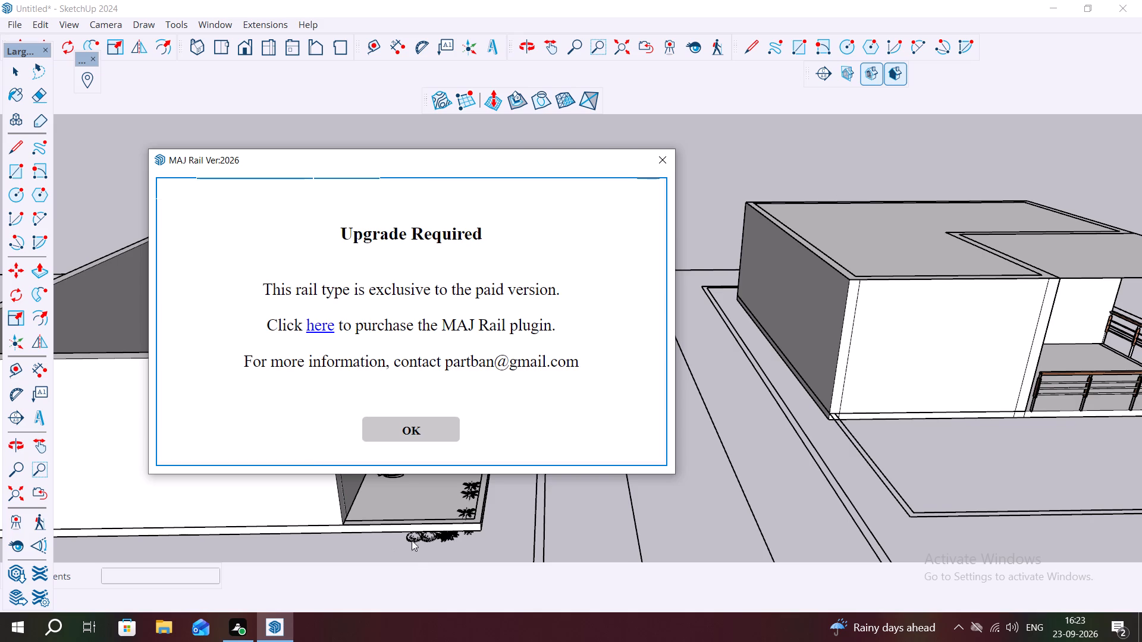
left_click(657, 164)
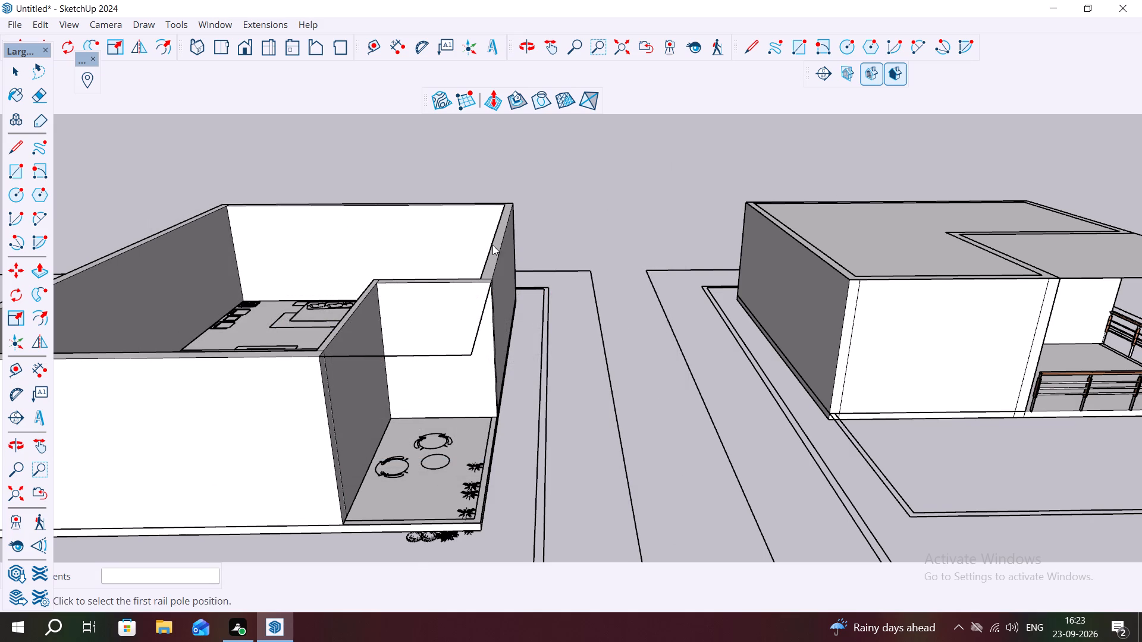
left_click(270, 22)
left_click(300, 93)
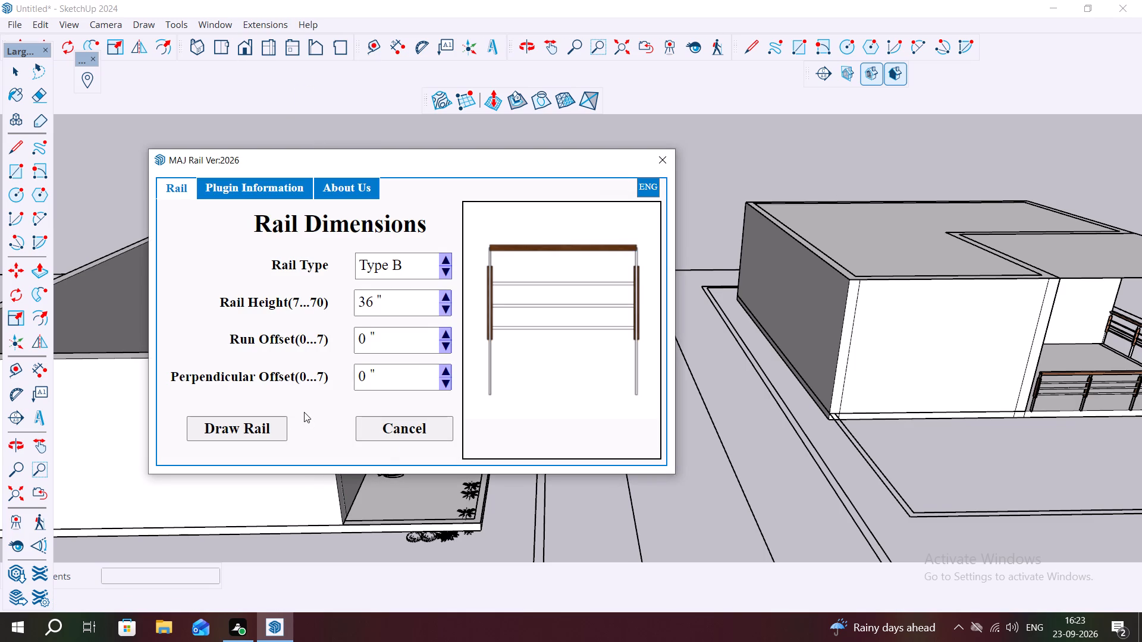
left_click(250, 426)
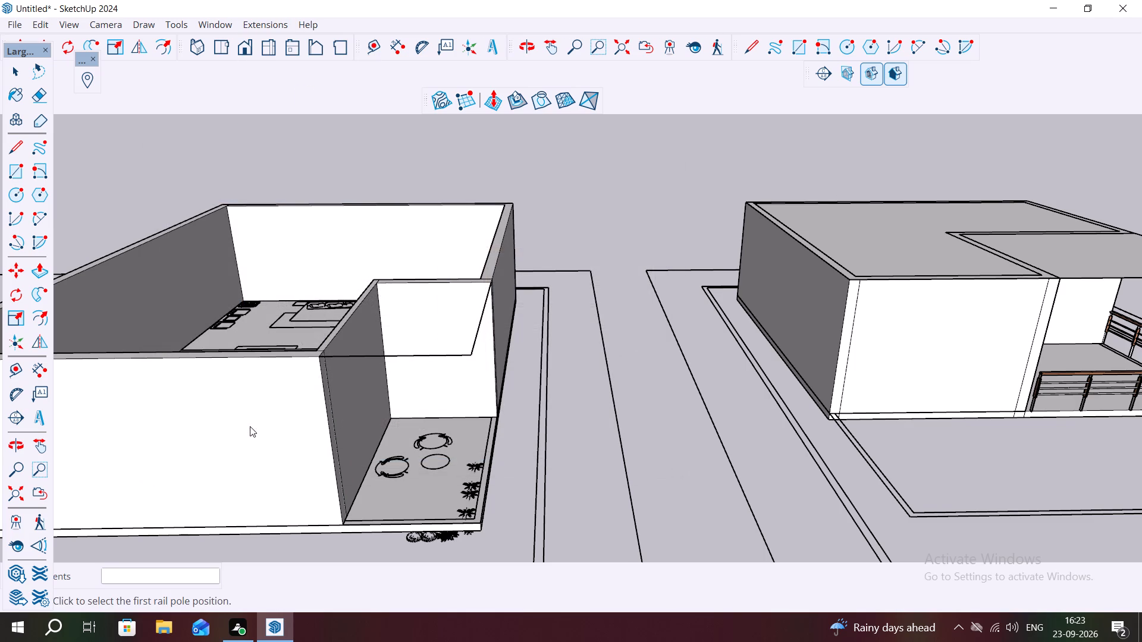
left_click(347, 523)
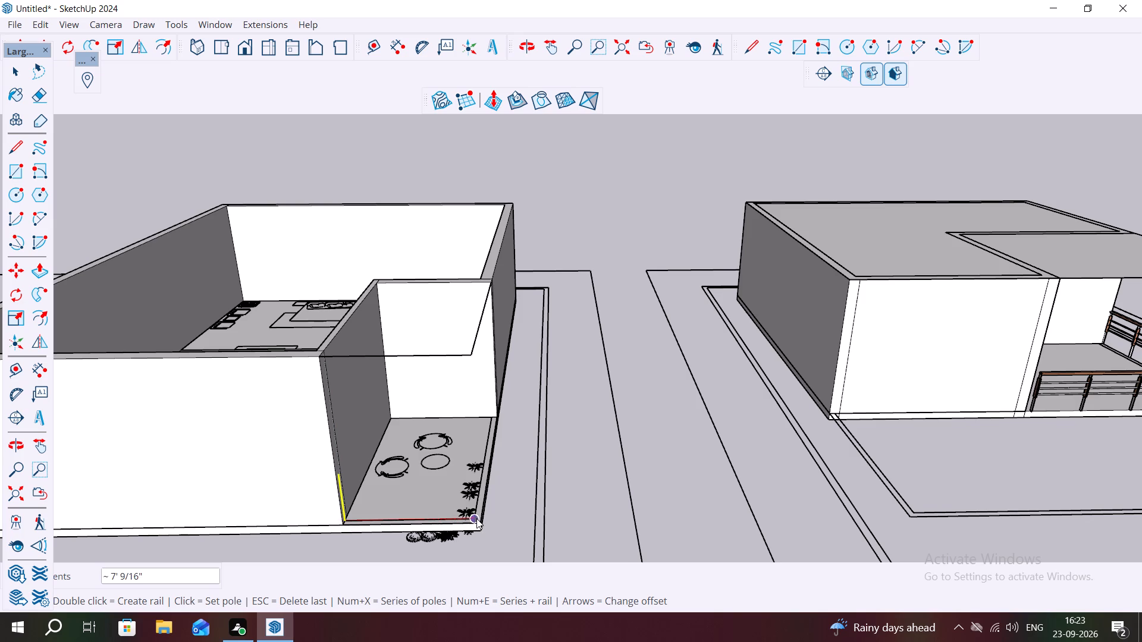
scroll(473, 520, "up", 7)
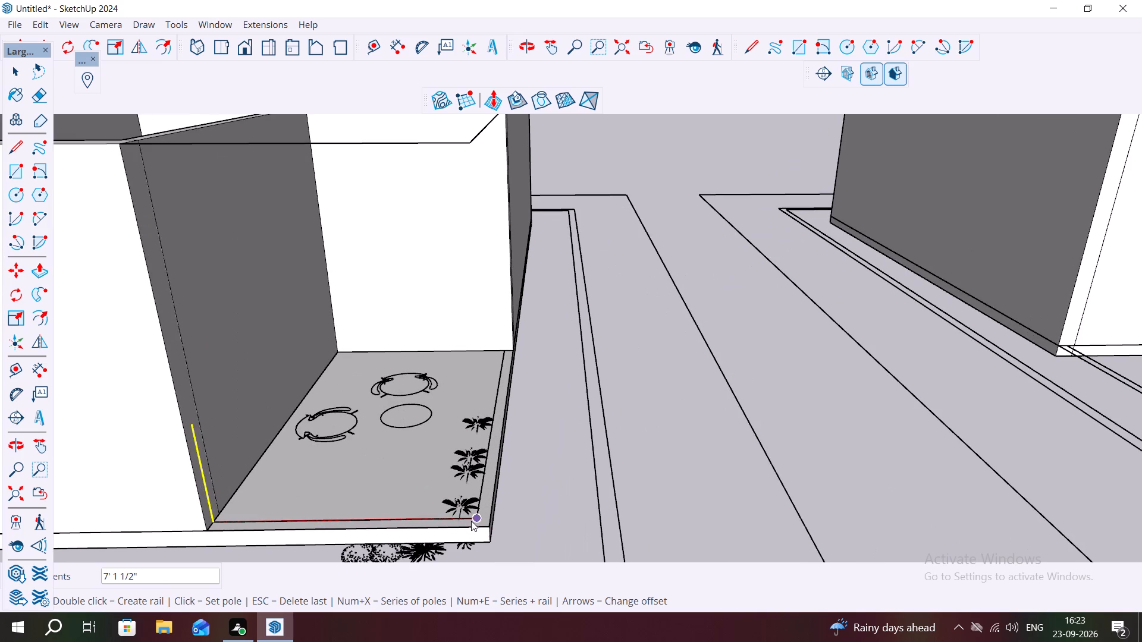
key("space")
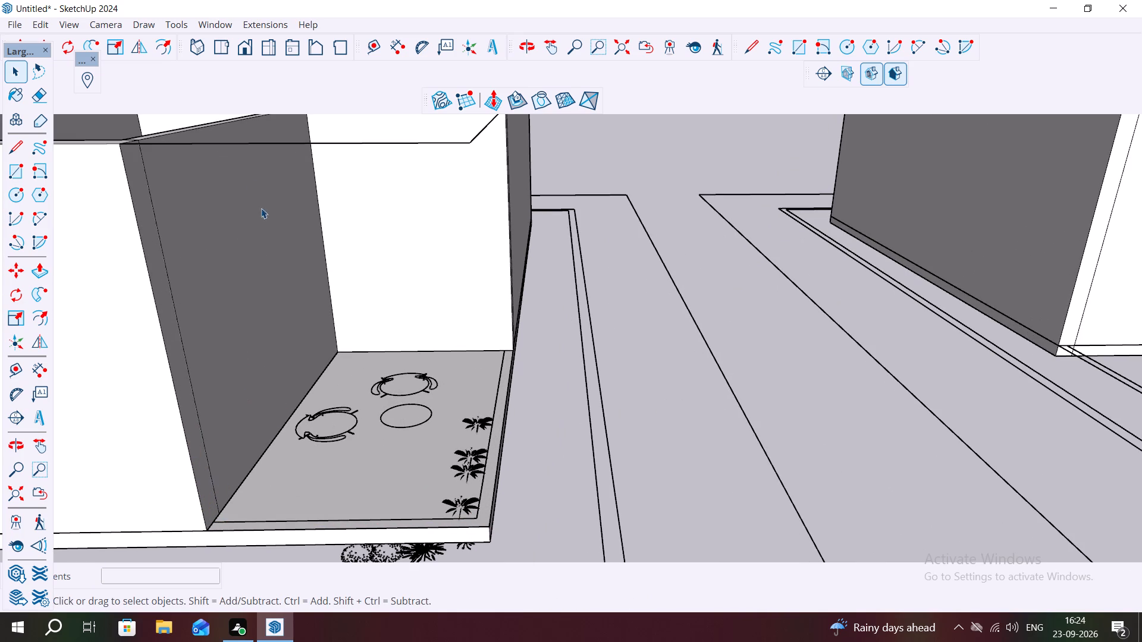
Start a 36" high Type B MajRail railing at the roofless building's porch wall corner and place a 4x pole series along the front edge.
left_click(258, 29)
left_click(262, 103)
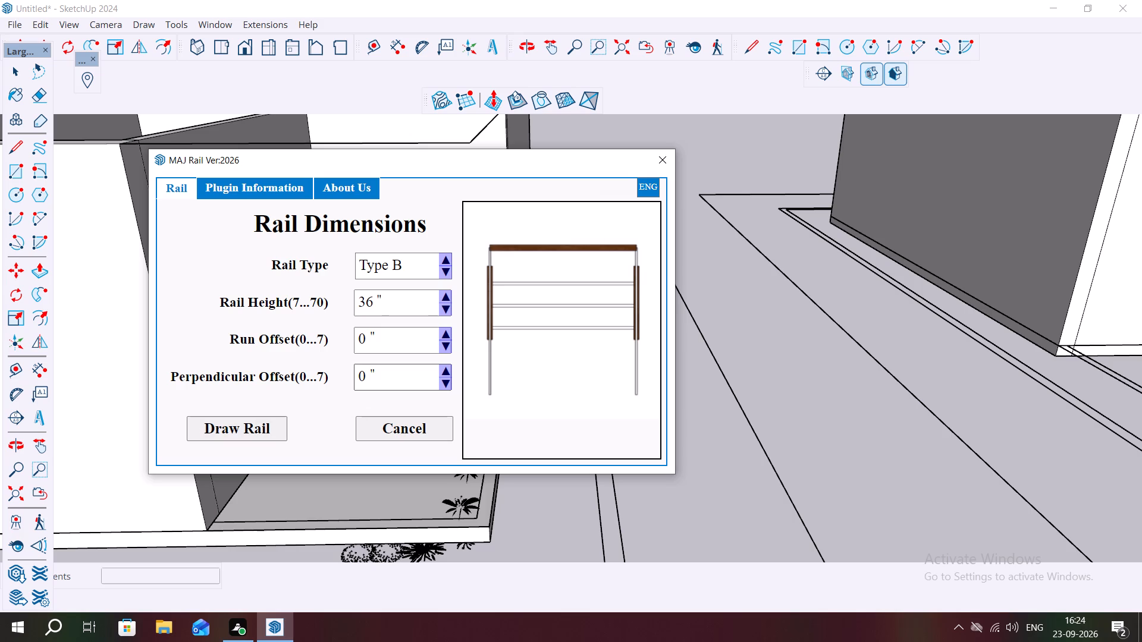
left_click(444, 258)
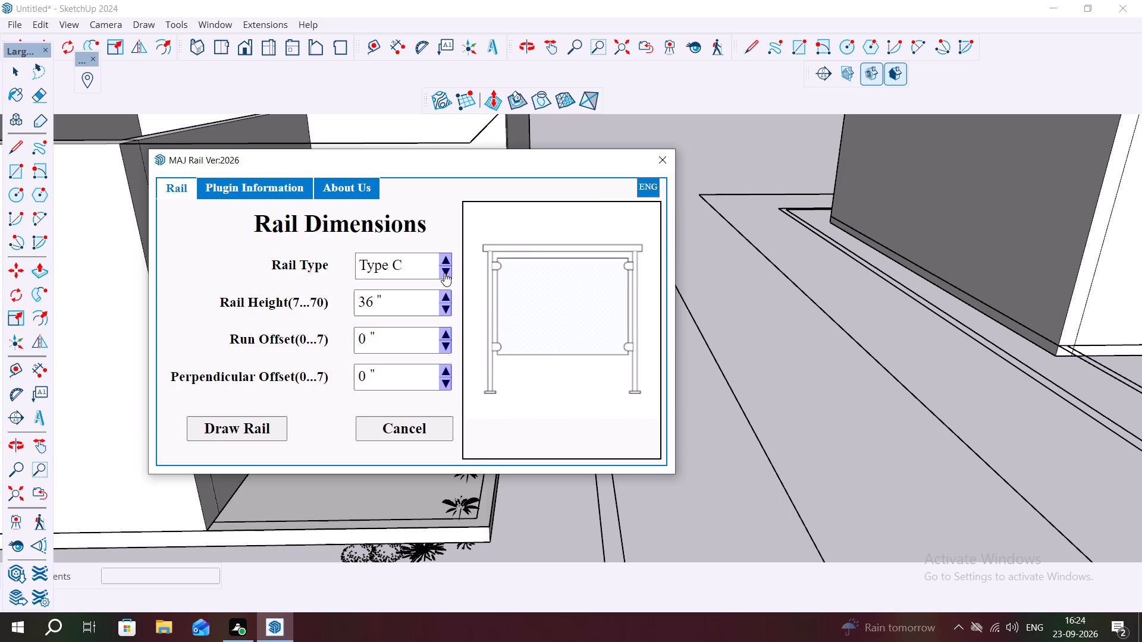
left_click(444, 273)
triple_click(444, 273)
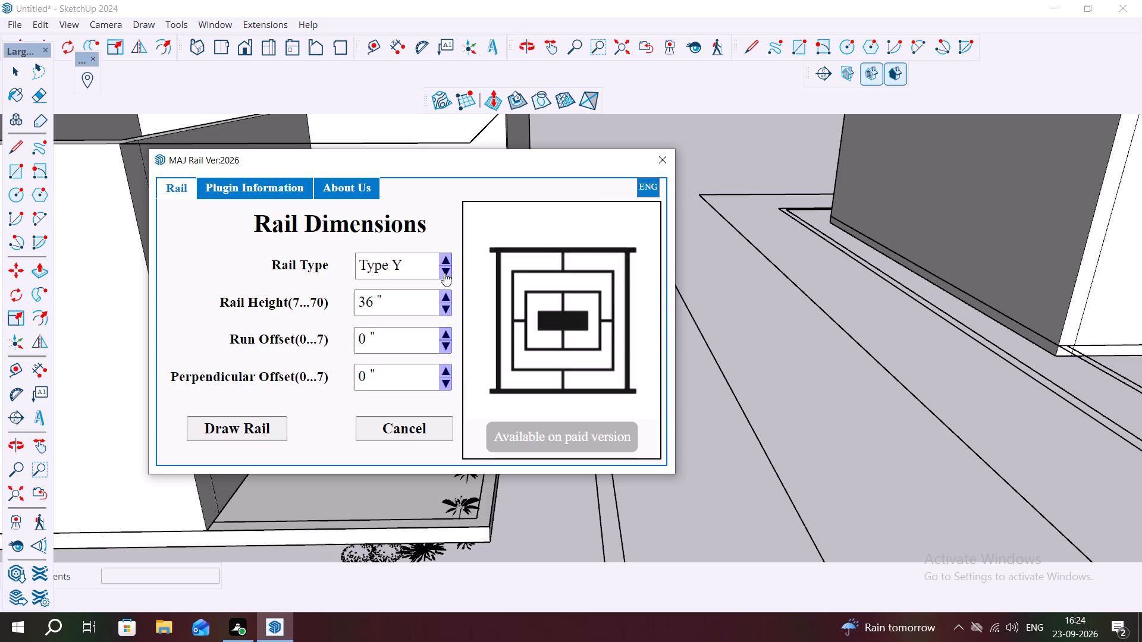
left_click(444, 273)
left_click(444, 273)
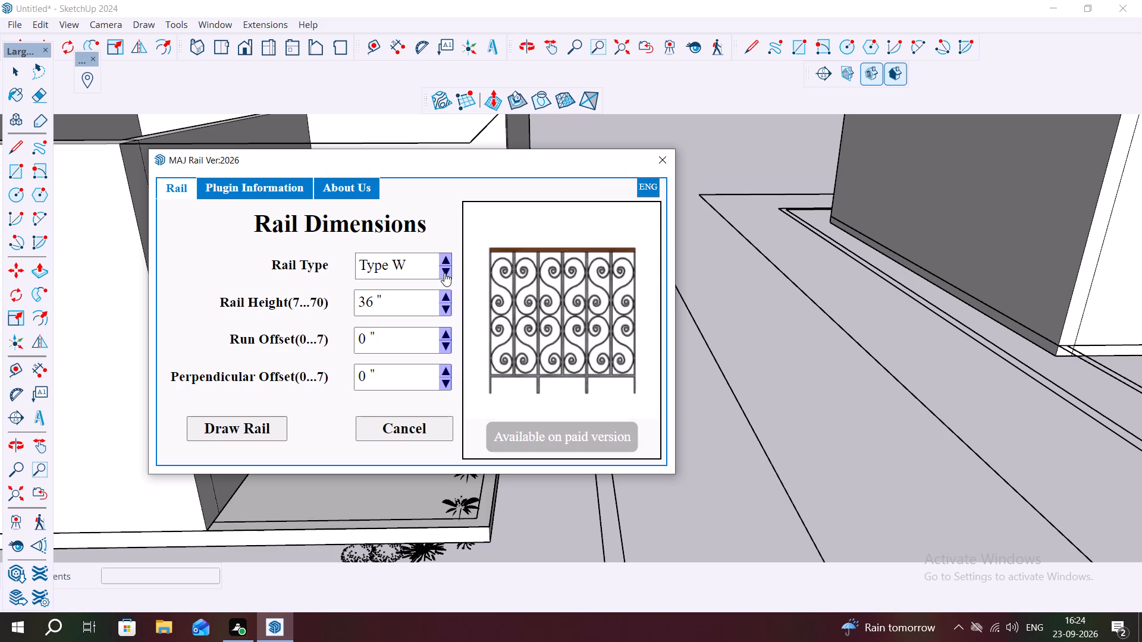
left_click(444, 273)
triple_click(445, 257)
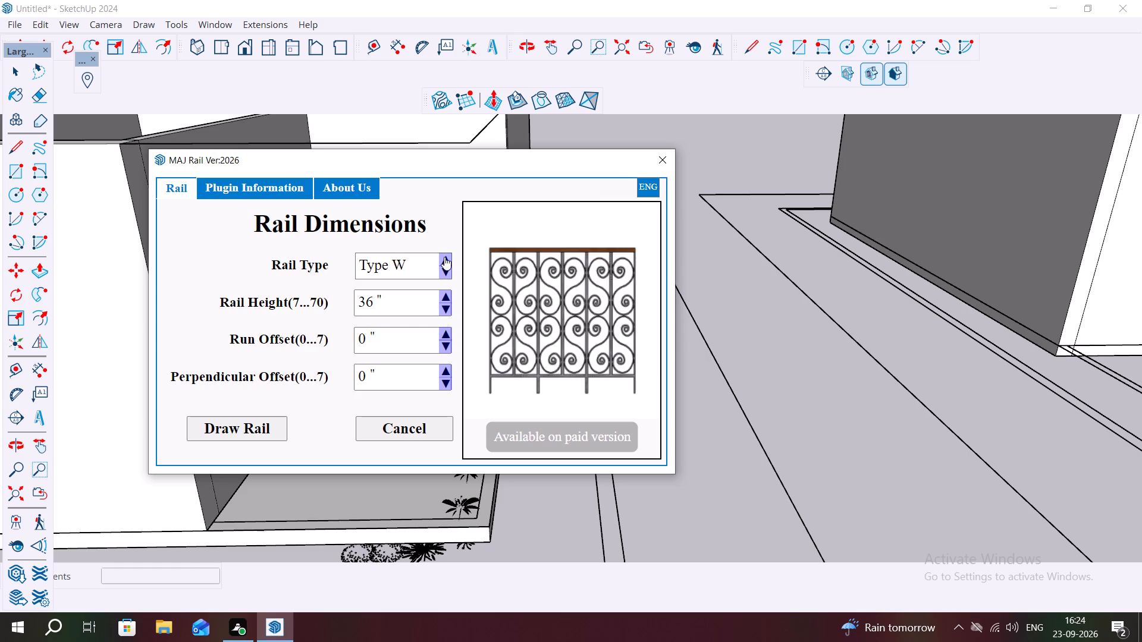
triple_click(444, 257)
double_click(444, 257)
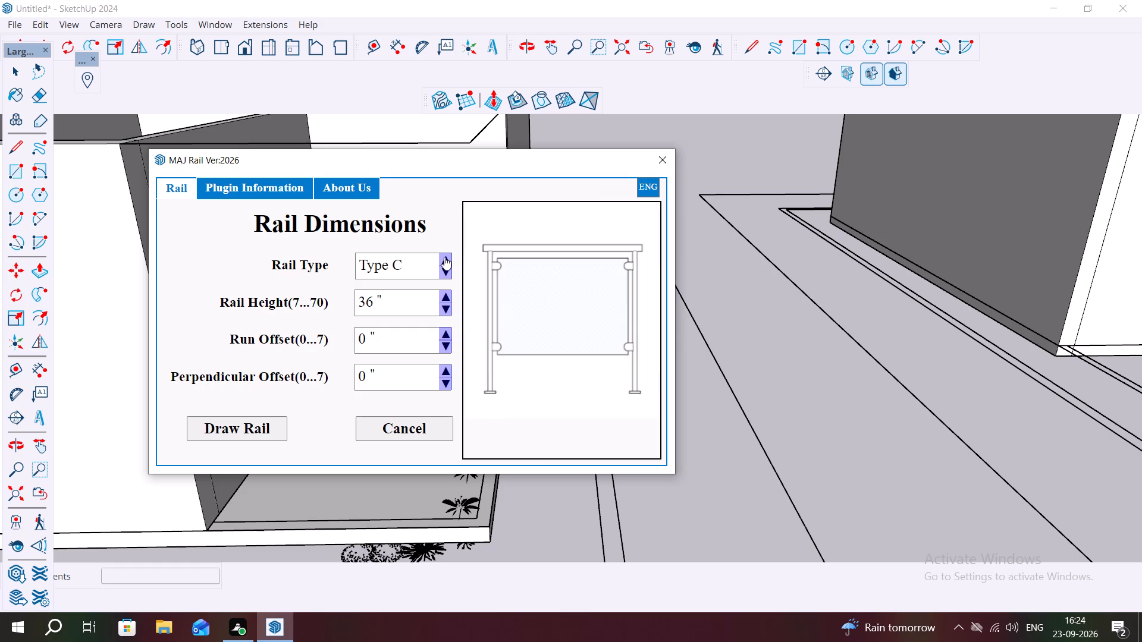
triple_click(442, 273)
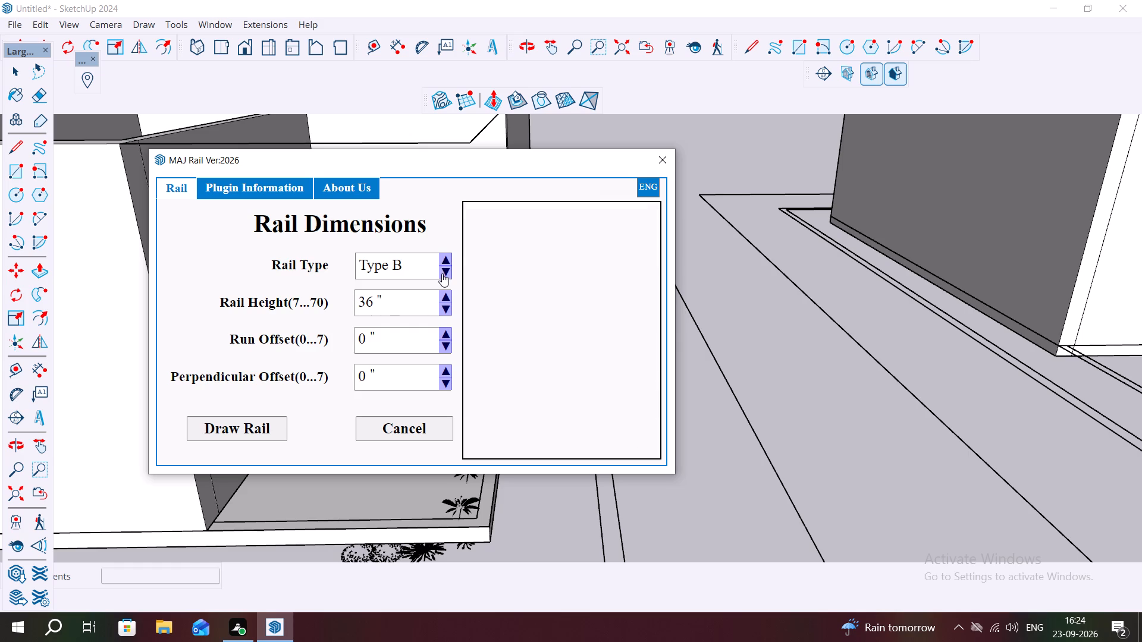
left_click(444, 257)
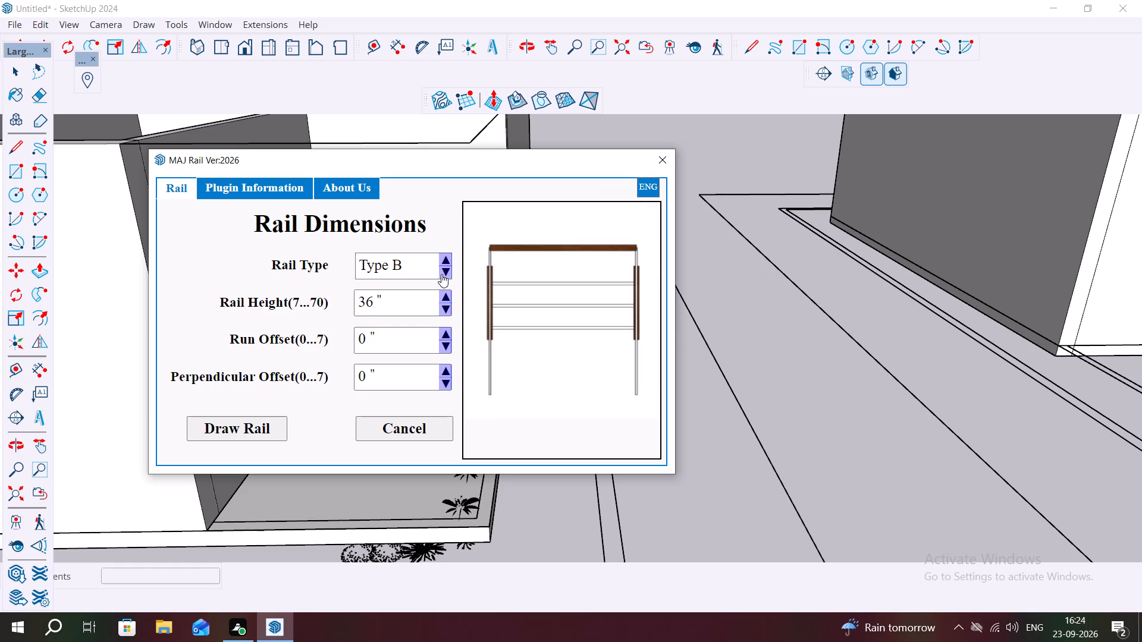
left_click(247, 426)
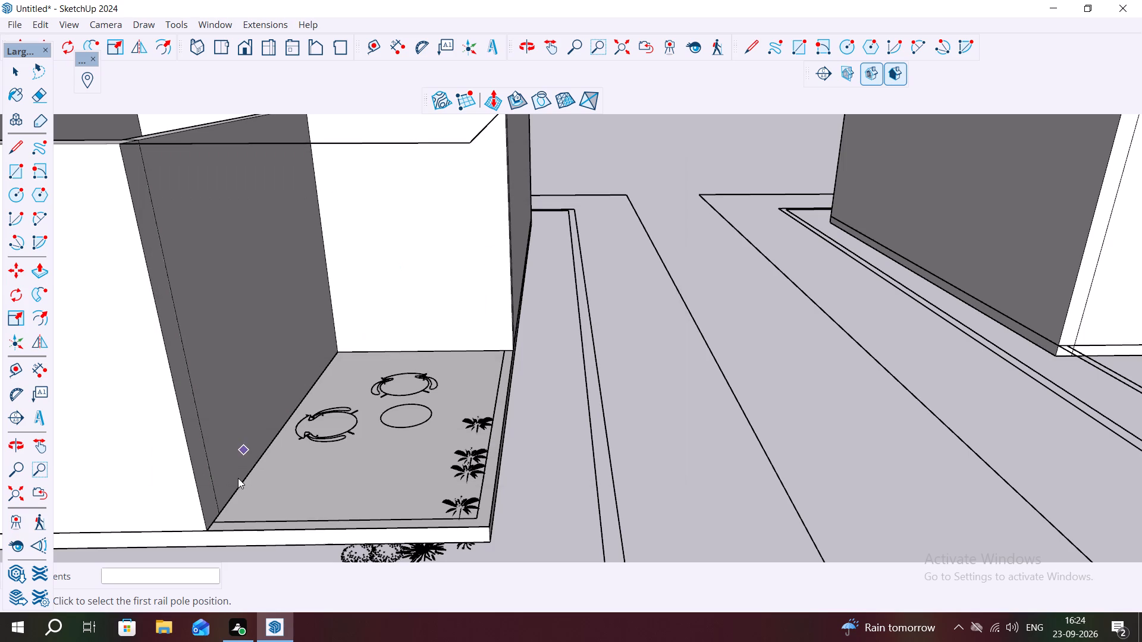
left_click(208, 530)
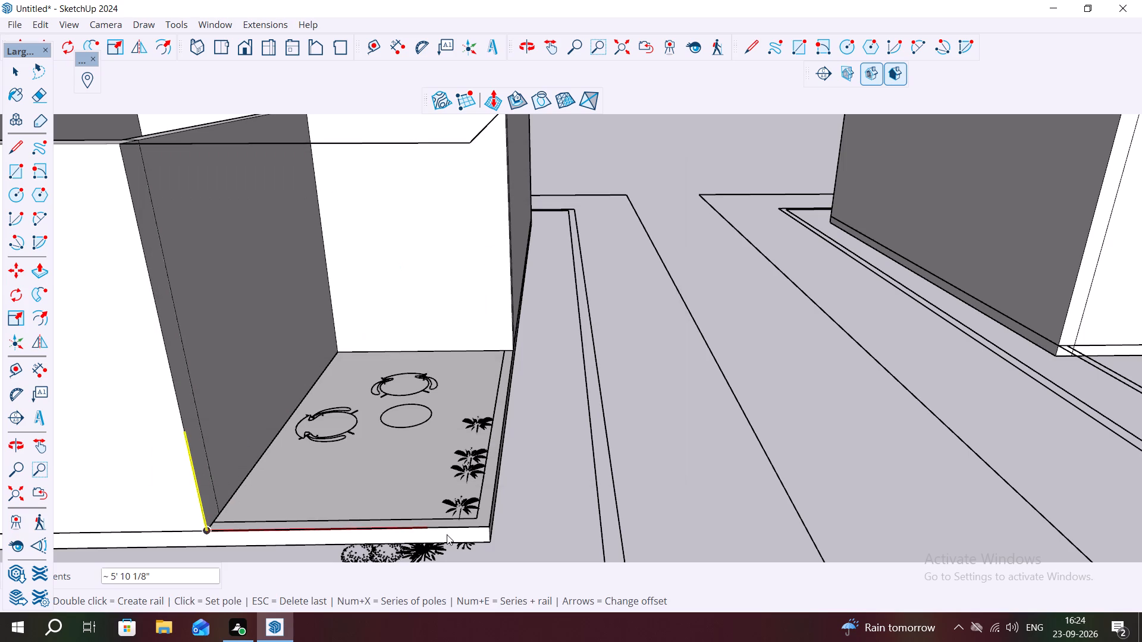
type("4X")
key("Return")
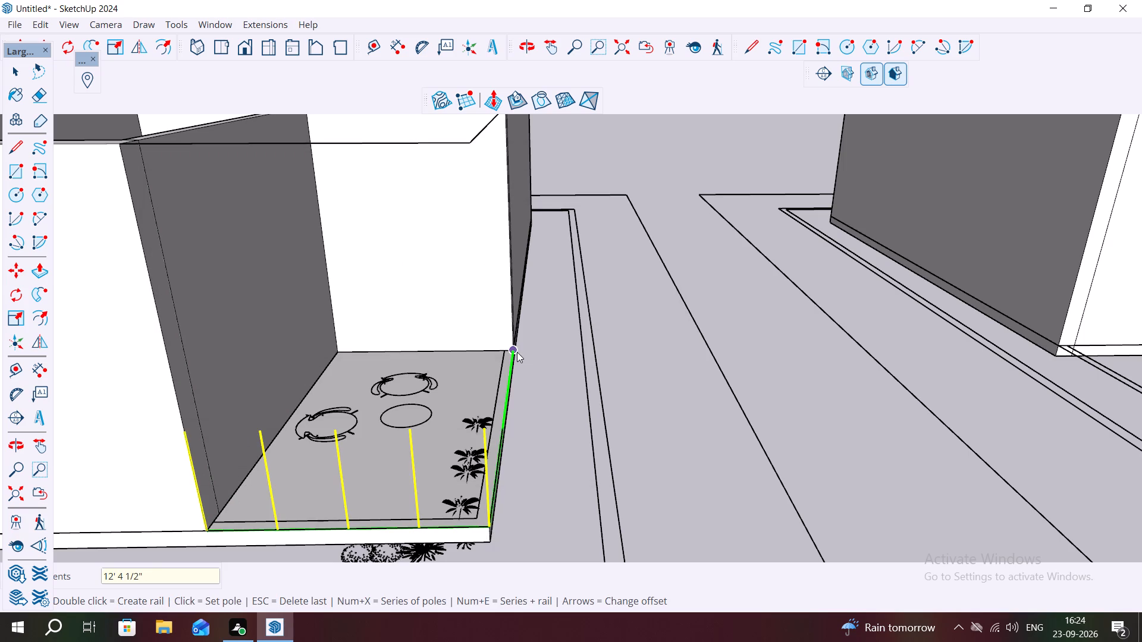
Continue the poles with a 4x series along the porch's side edge to the back wall and create the rail.
type("4X")
key("Return")
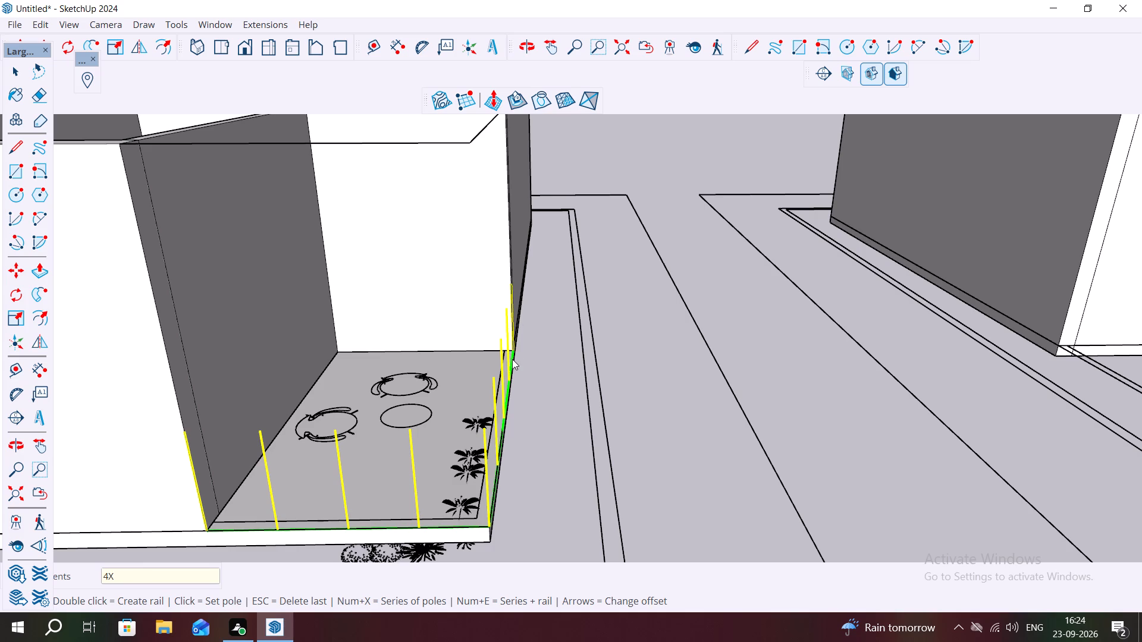
left_click(515, 350)
double_click(515, 350)
key("Escape")
key("space")
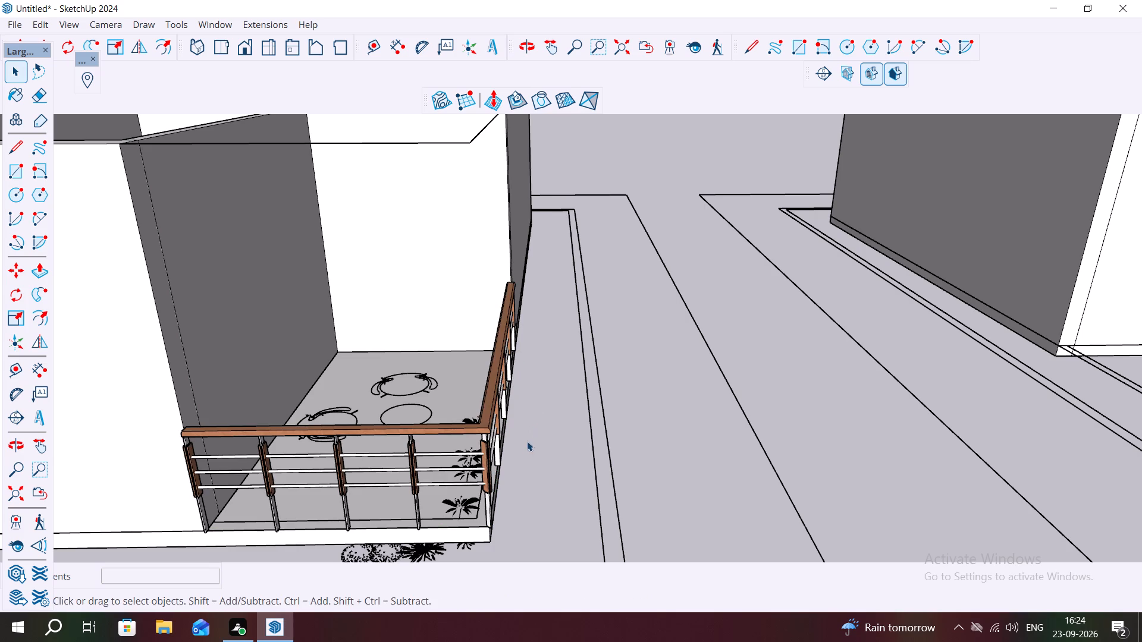
Open the new railing's group and move the railing about 3" inward from the porch slab's outer side edge.
middle_click_drag(526, 448, 420, 391)
scroll(285, 341, "up", 8)
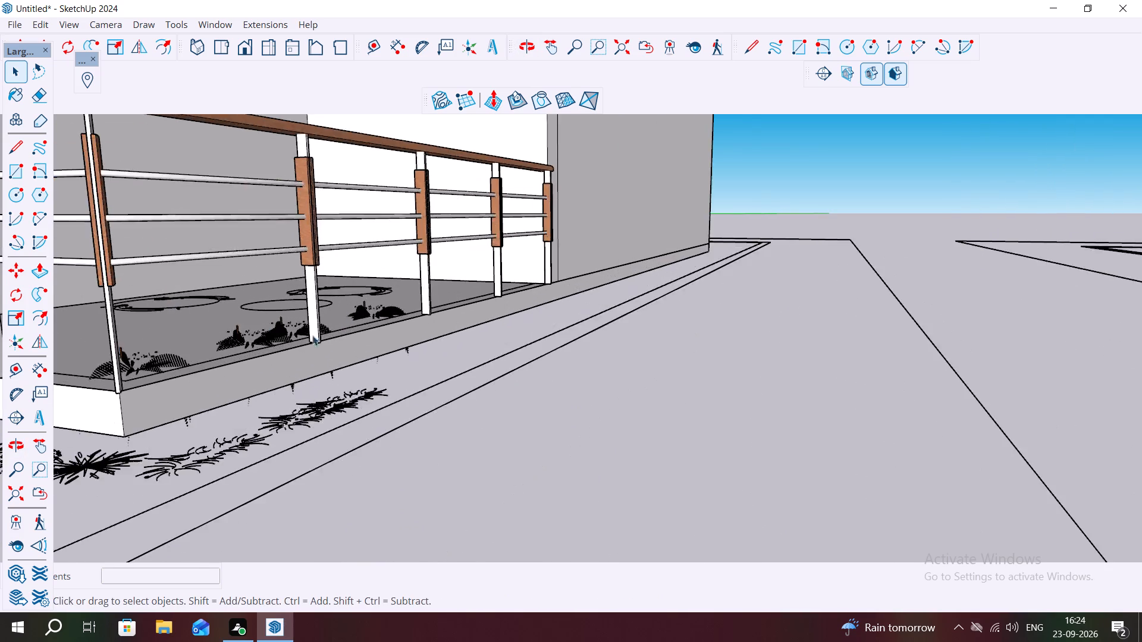
scroll(312, 335, "up", 5)
middle_click_drag(309, 328, 350, 338)
scroll(356, 369, "up", 8)
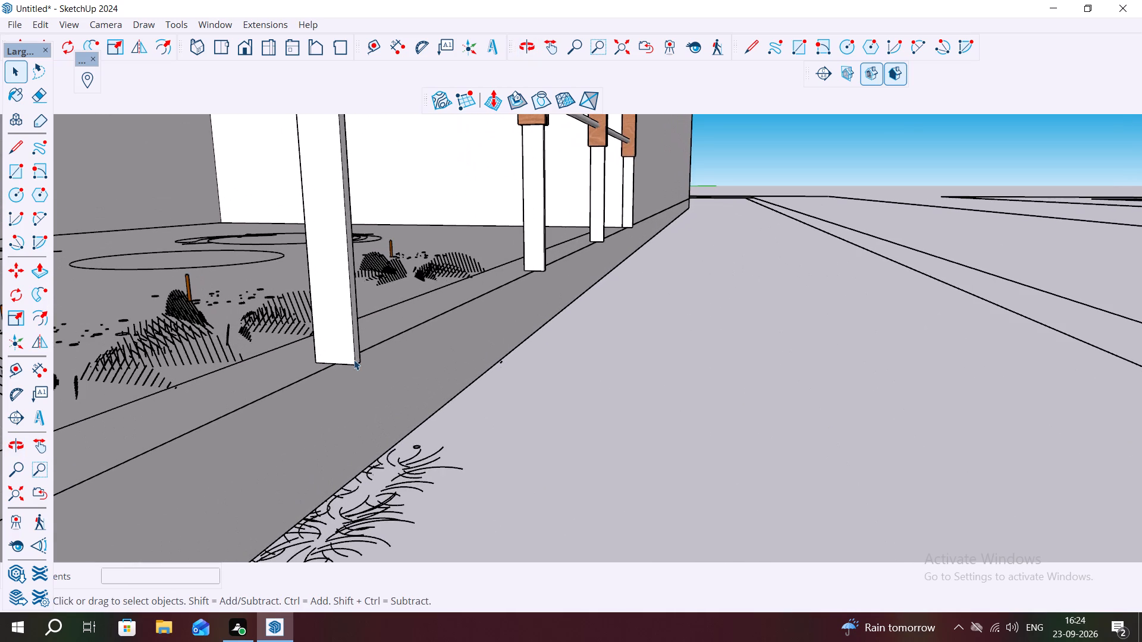
double_click(353, 359)
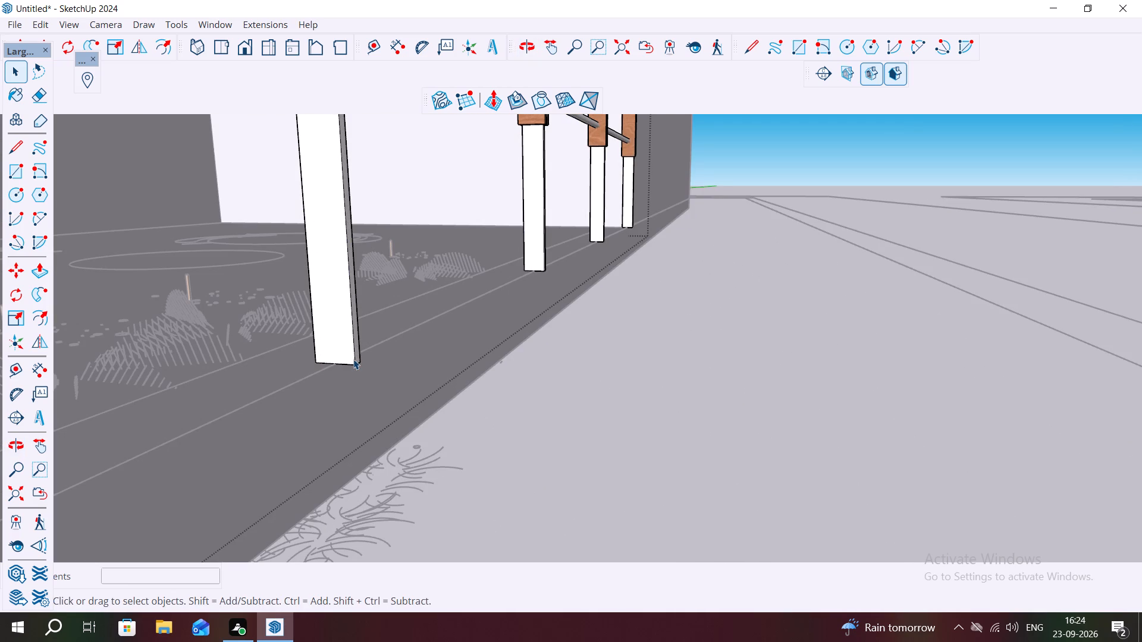
key("m")
left_click(356, 362)
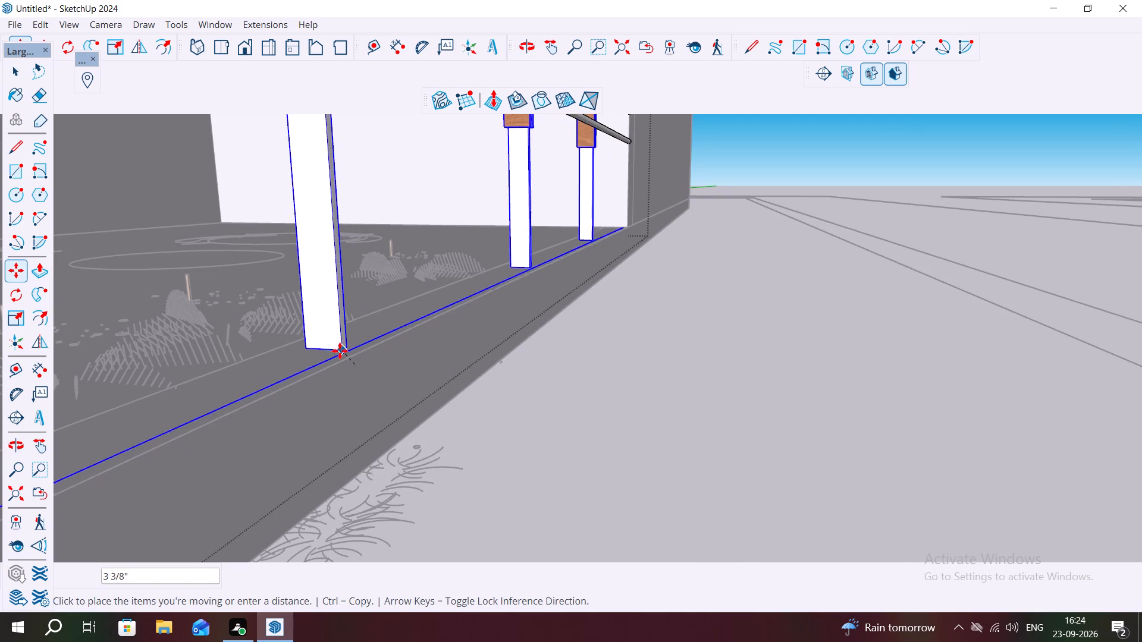
scroll(331, 351, "up", 7)
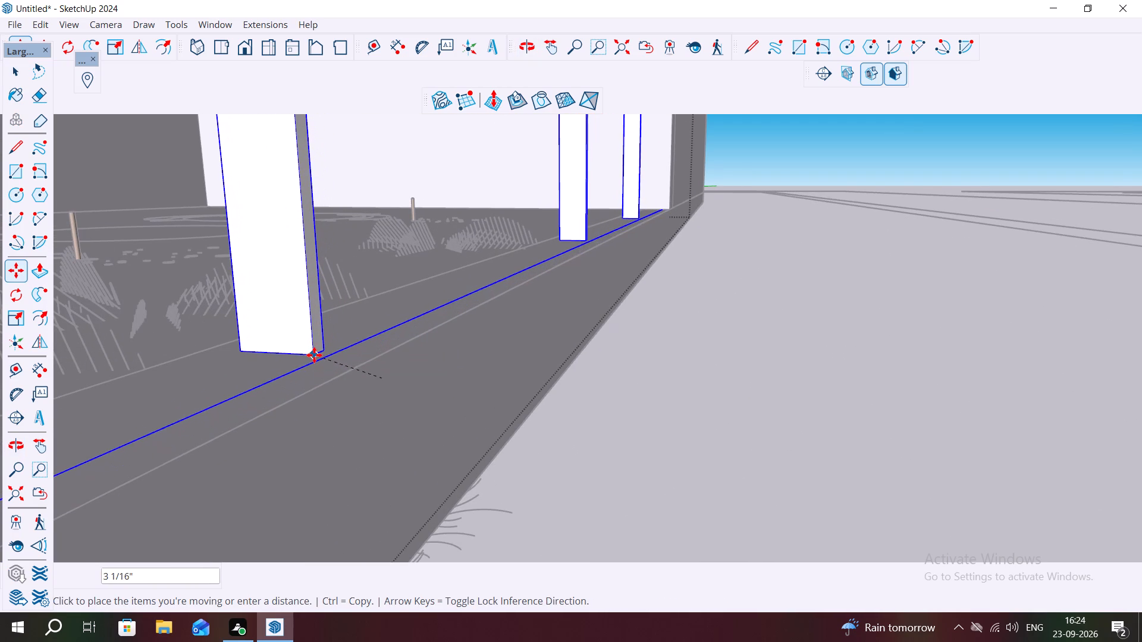
left_click(314, 355)
scroll(396, 367, "down", 15)
key("space")
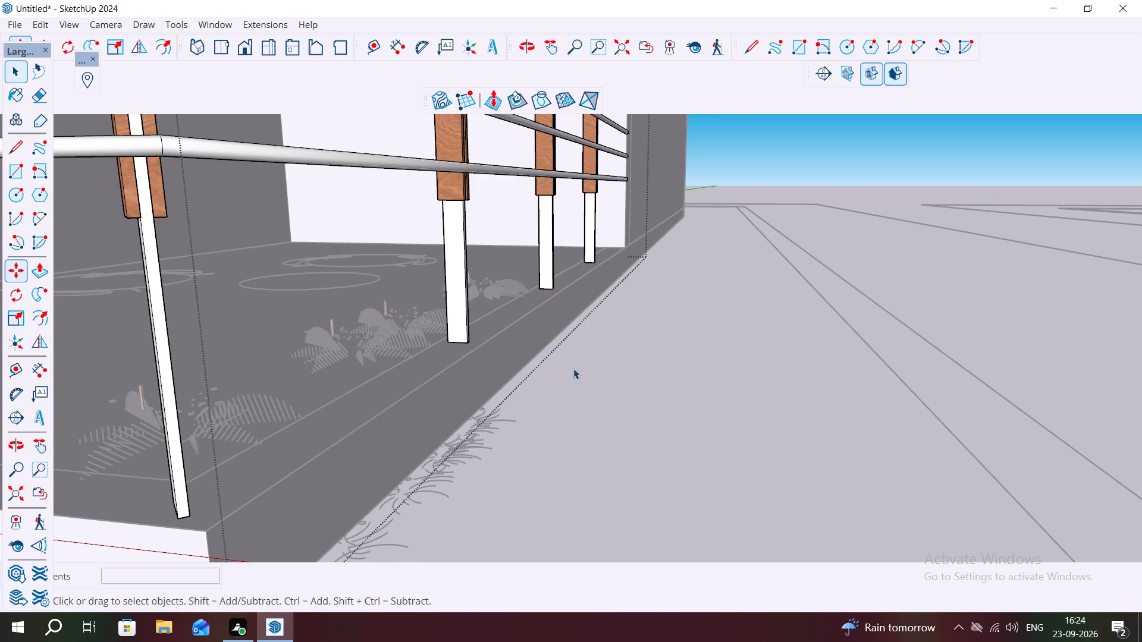
left_click(550, 417)
Examine the repositioned porch railing up close and compare the roofless building with its neighbours.
scroll(535, 386, "down", 6)
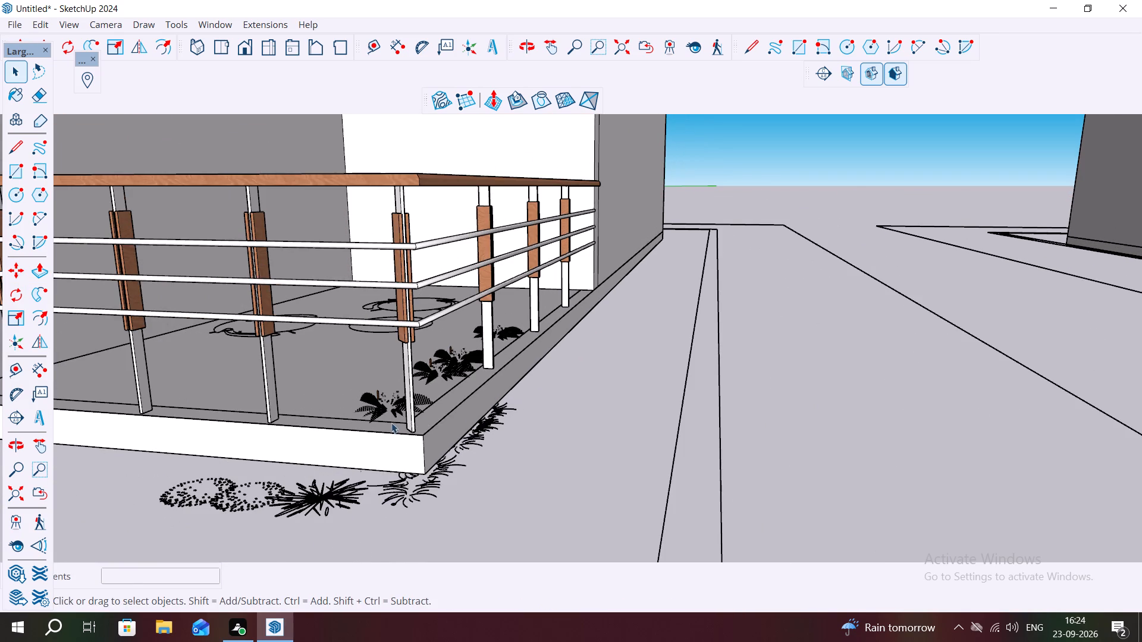
middle_click_drag(396, 423, 552, 426)
scroll(510, 420, "down", 10)
middle_click_drag(675, 406, 610, 396)
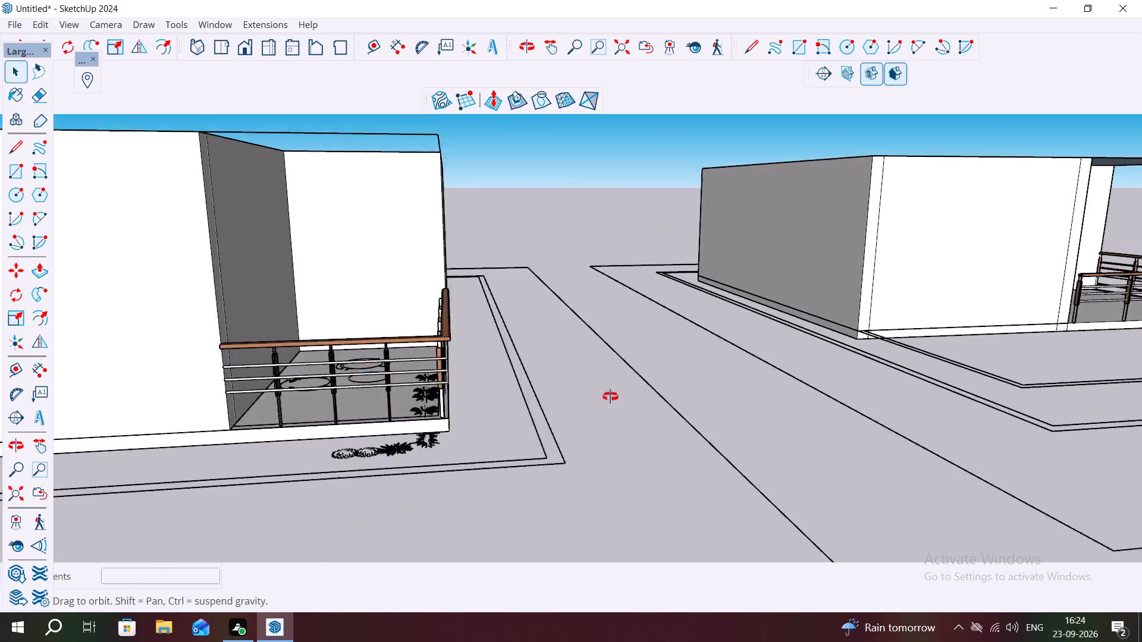
middle_click_drag(610, 396, 607, 396)
scroll(560, 376, "down", 9)
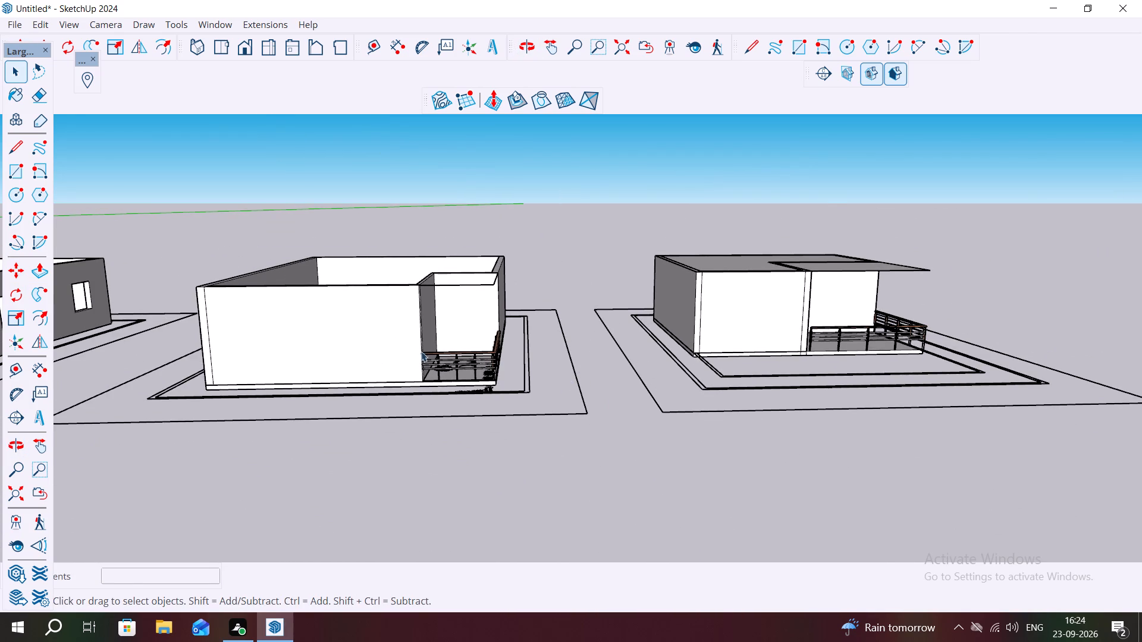
scroll(404, 323, "up", 9)
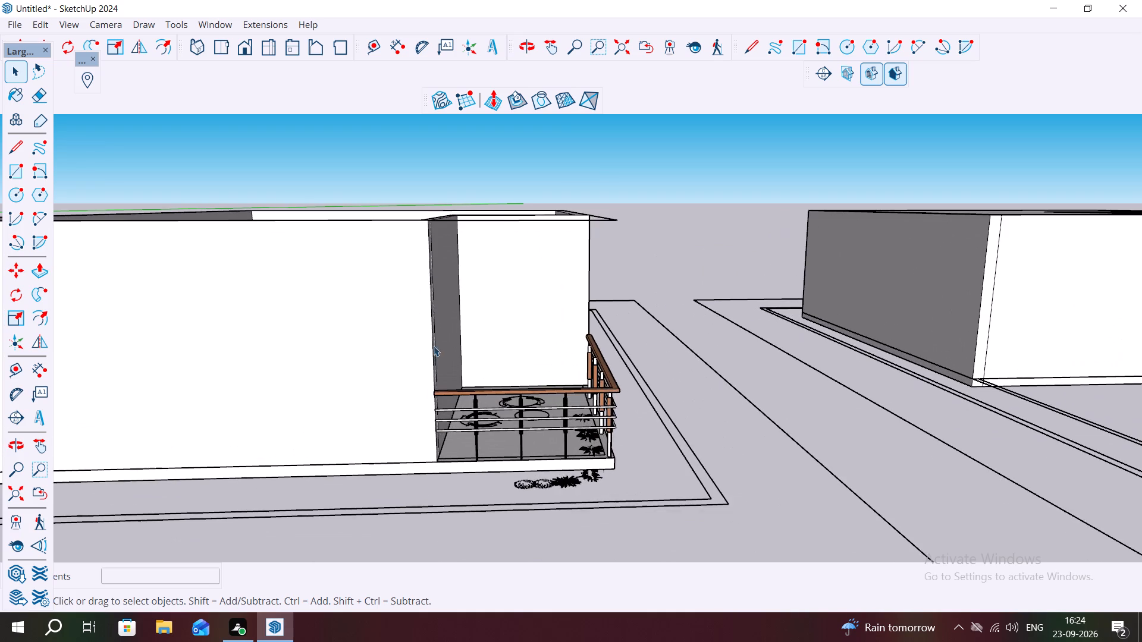
middle_click_drag(426, 332, 371, 354)
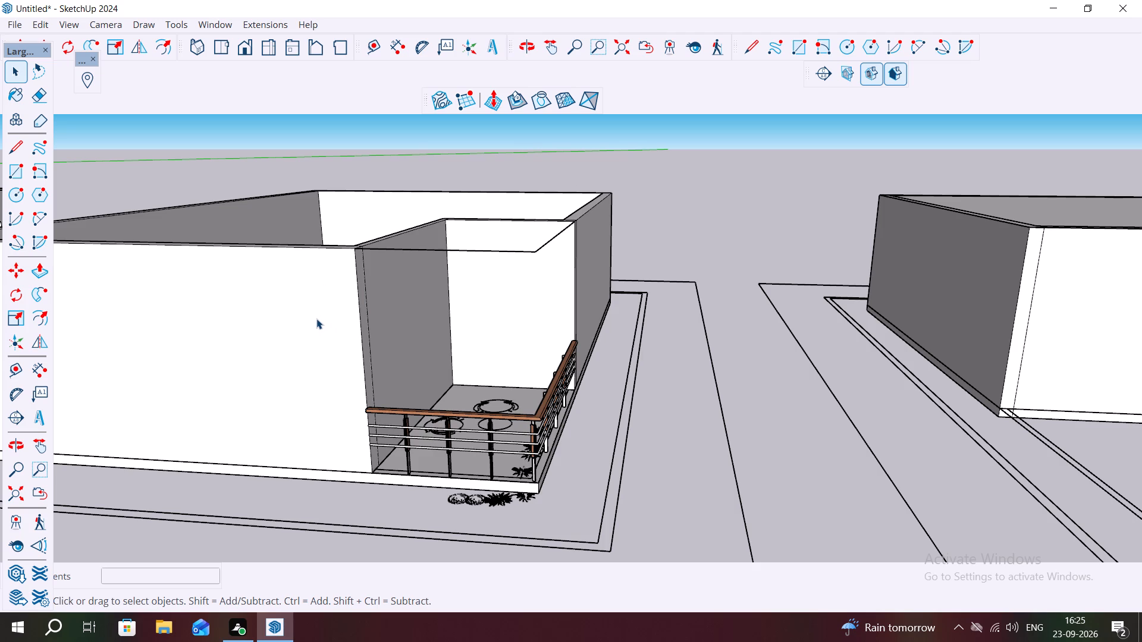
scroll(471, 338, "down", 2)
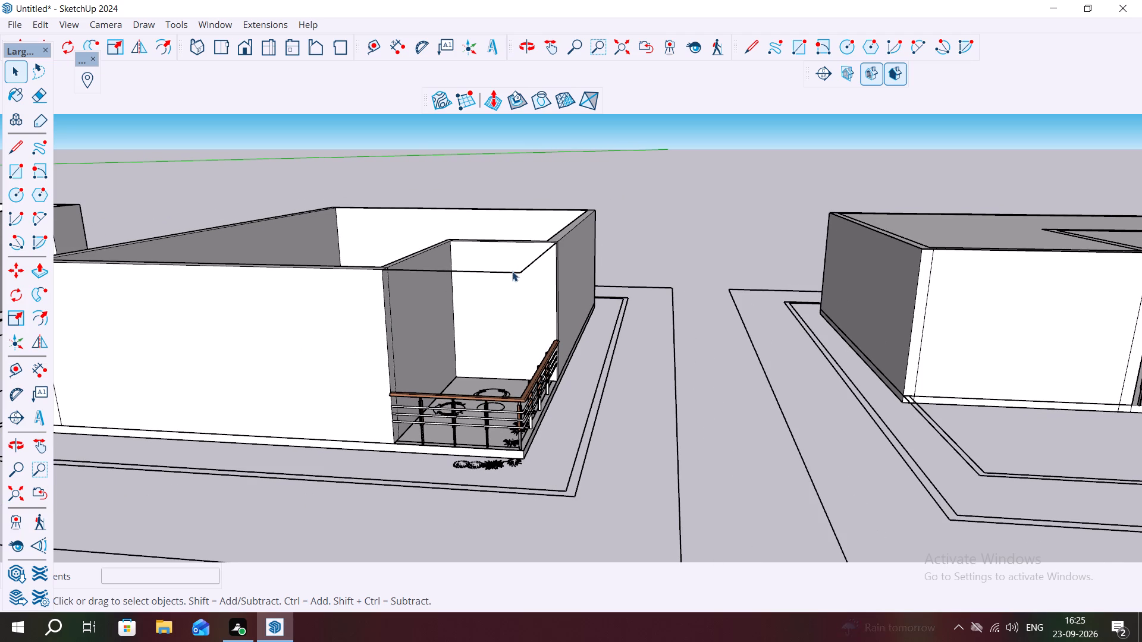
scroll(506, 272, "down", 1)
scroll(401, 280, "down", 2)
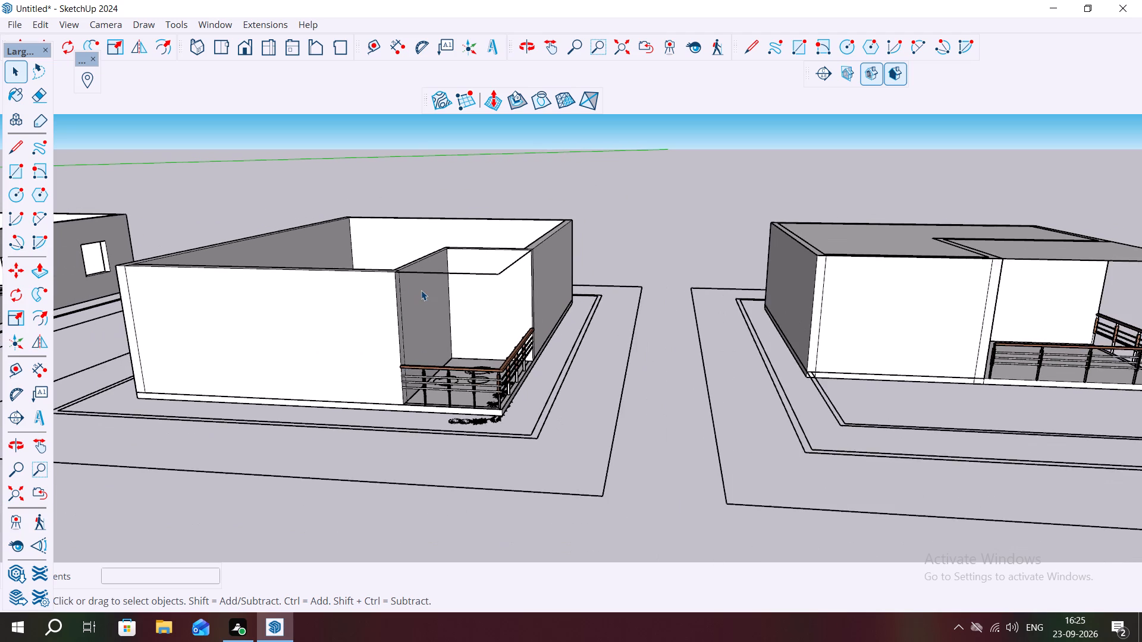
scroll(421, 290, "down", 2)
scroll(368, 297, "down", 2)
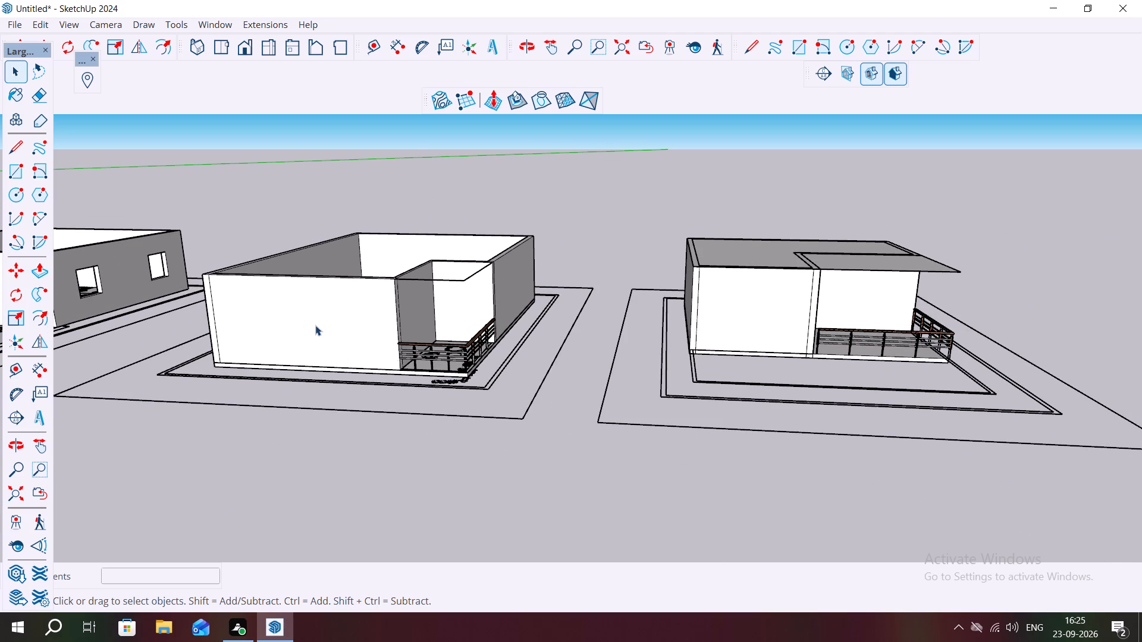
scroll(201, 329, "down", 7)
middle_click_drag(322, 326, 341, 319)
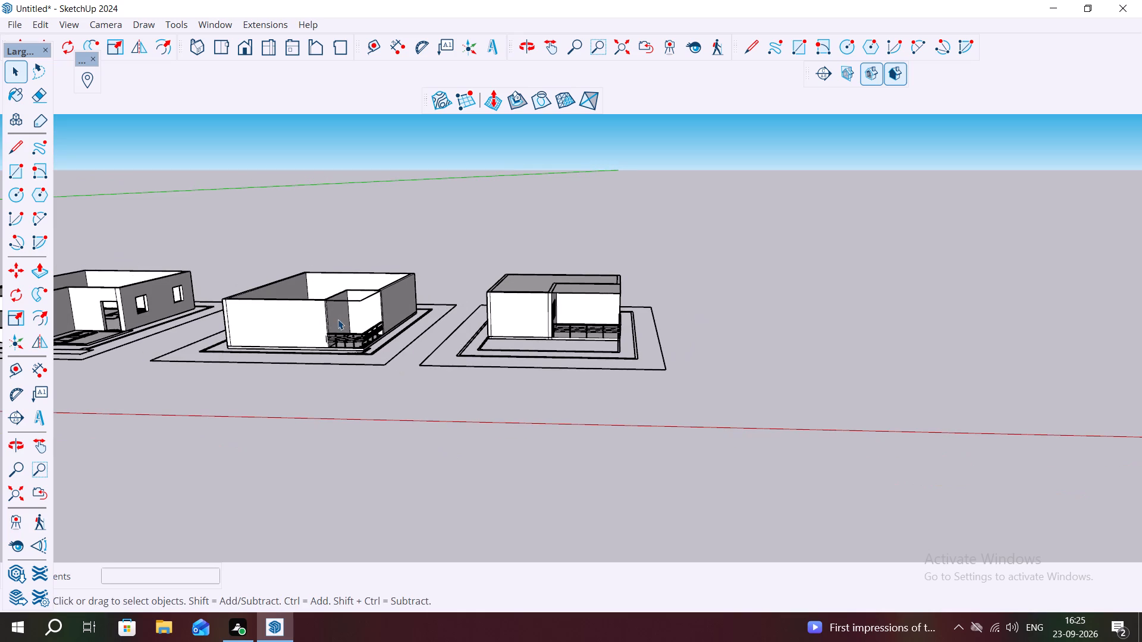
scroll(404, 345, "up", 2)
scroll(545, 365, "down", 4)
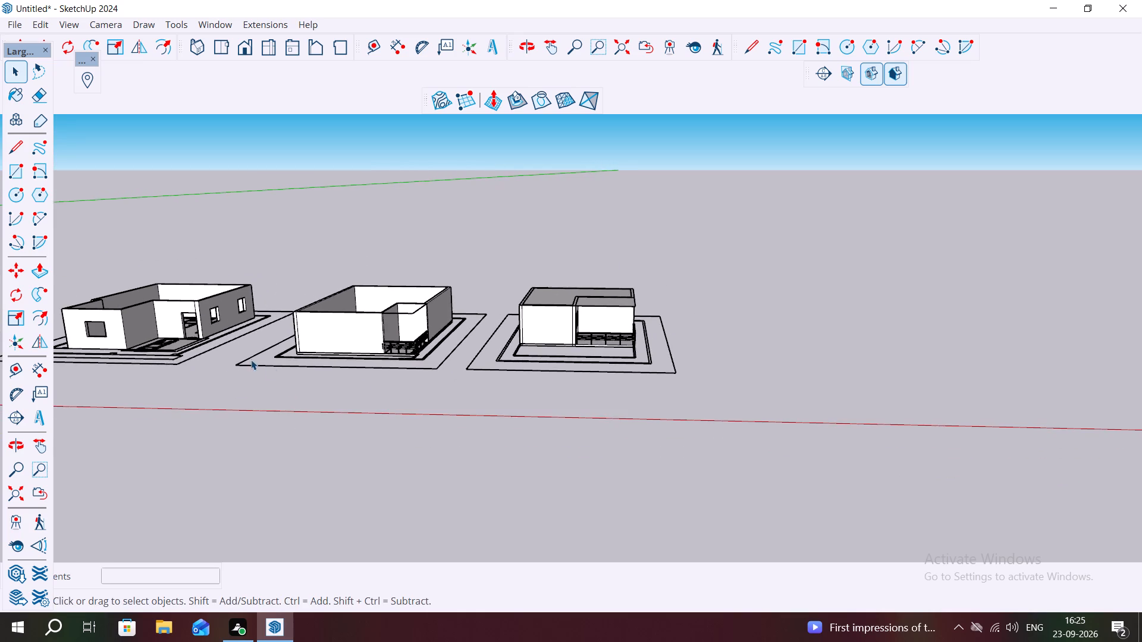
Examine the carport of the building with windows and select only its floor face around the car.
scroll(89, 335, "up", 12)
middle_click_drag(143, 358, 173, 440)
scroll(159, 408, "up", 3)
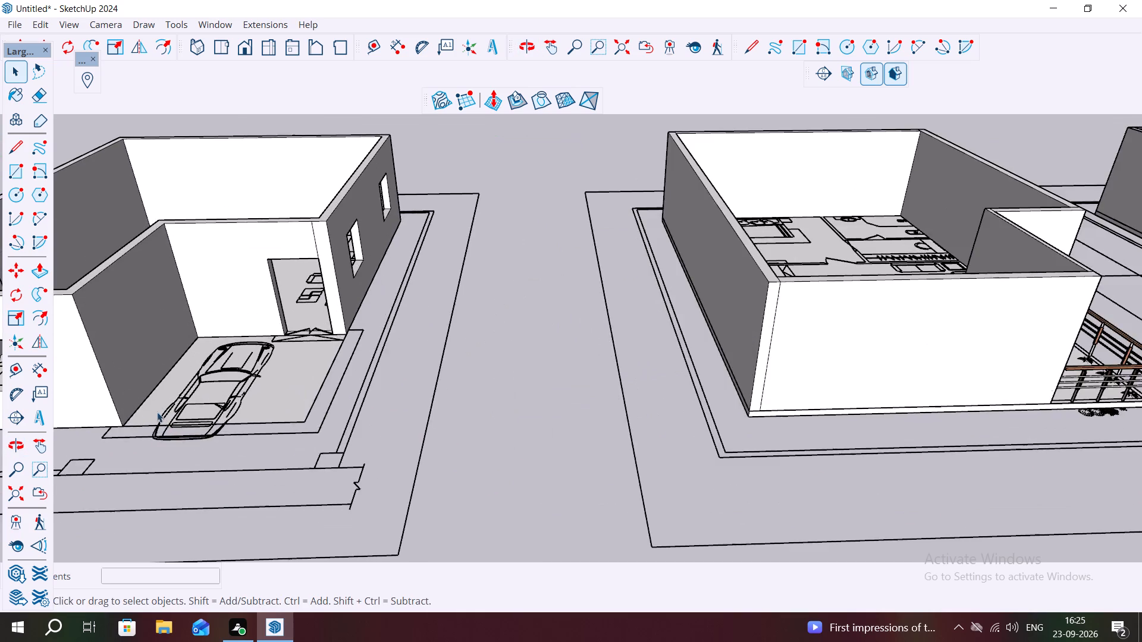
scroll(152, 430, "up", 9)
middle_click_drag(176, 418, 177, 357)
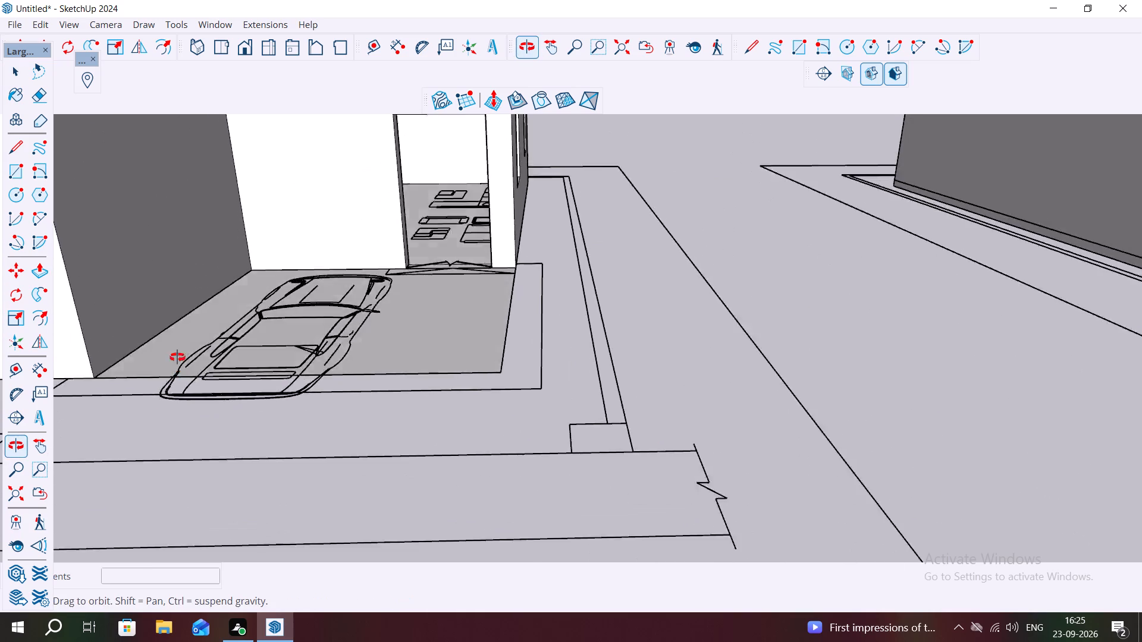
middle_click_drag(177, 357, 230, 261)
middle_click_drag(230, 267, 237, 413)
triple_click(201, 426)
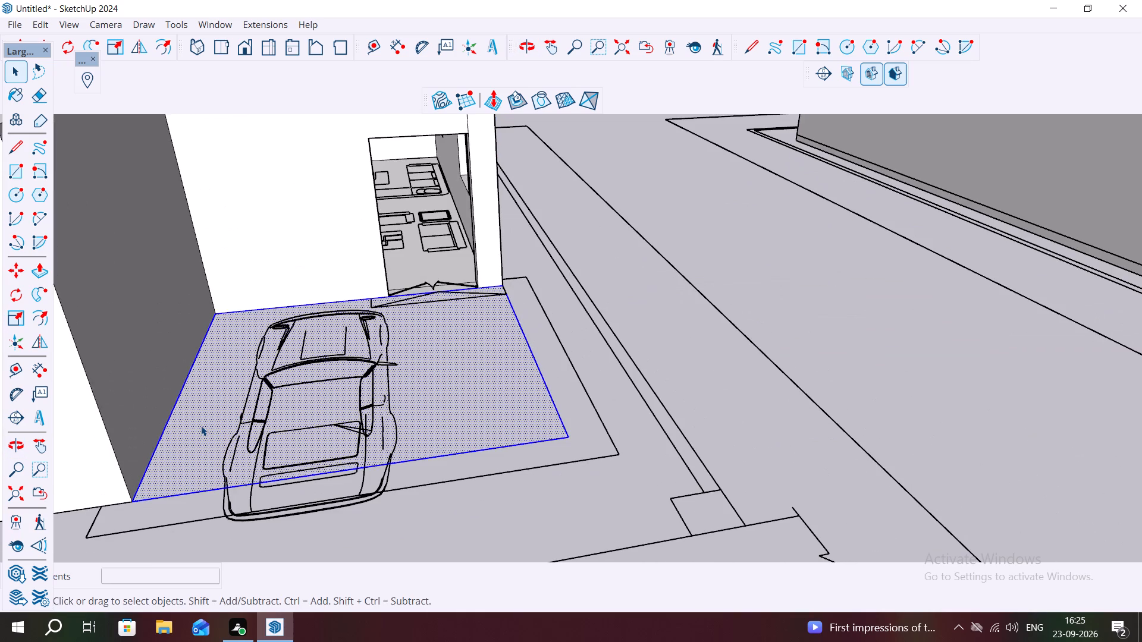
scroll(363, 405, "down", 10)
key("Escape")
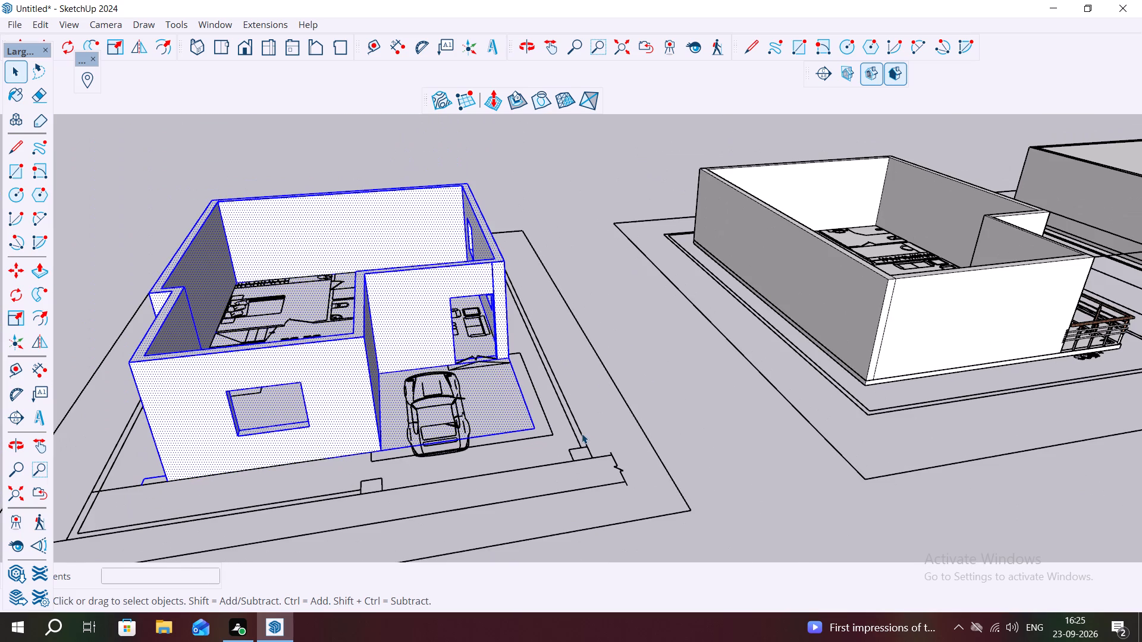
key("space")
left_click(594, 383)
left_click(475, 389)
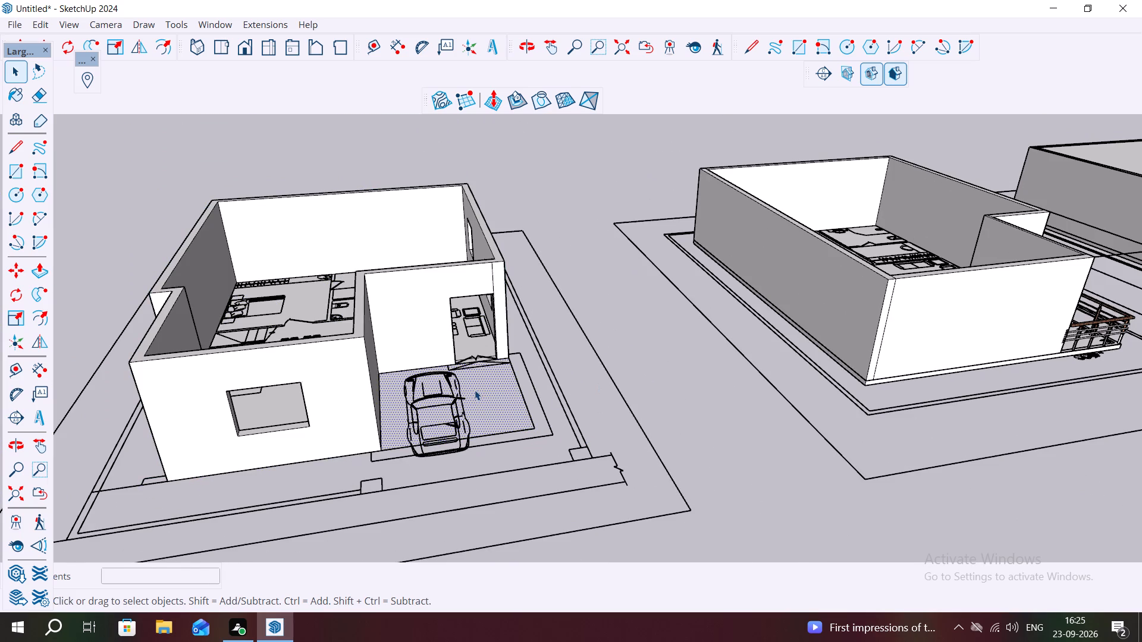
key("Escape")
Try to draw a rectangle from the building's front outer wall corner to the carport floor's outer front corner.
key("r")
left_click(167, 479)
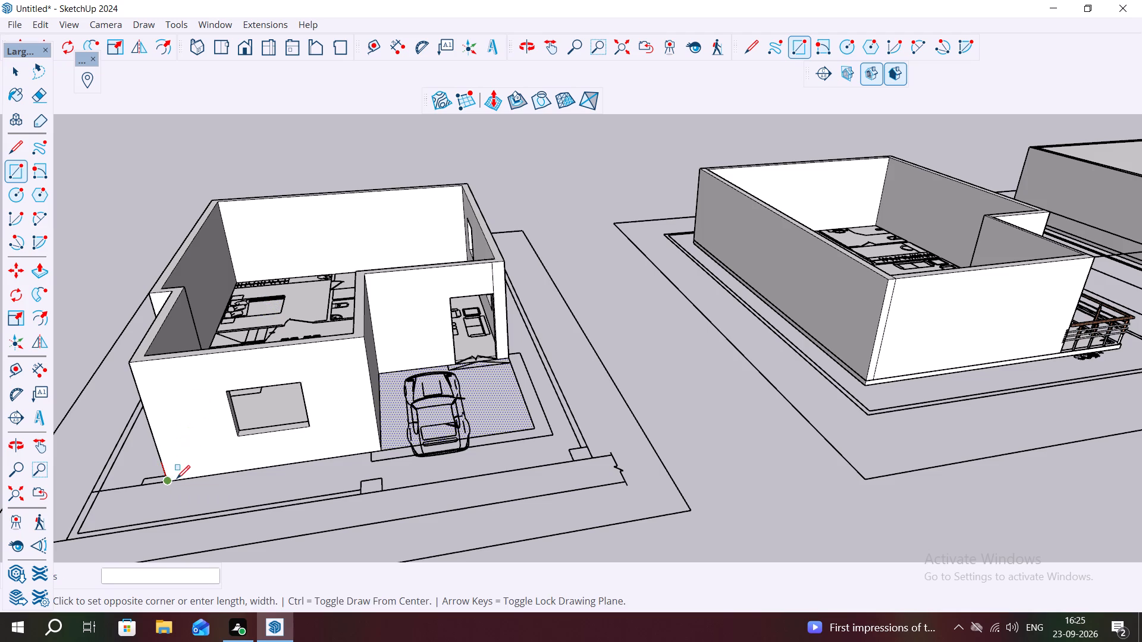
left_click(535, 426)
Draw a 27' 6" by 39' 9" rectangle over the building's footprint, from the front outer wall corner to the diagonally opposite rear wall corner.
middle_click_drag(521, 248, 510, 364)
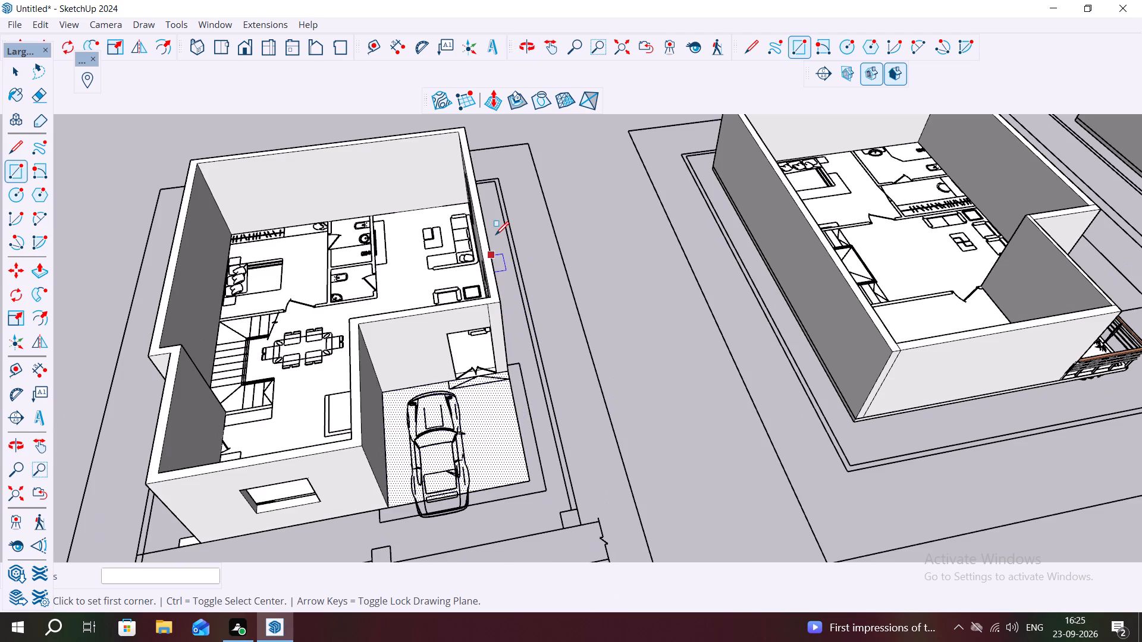
left_click(199, 548)
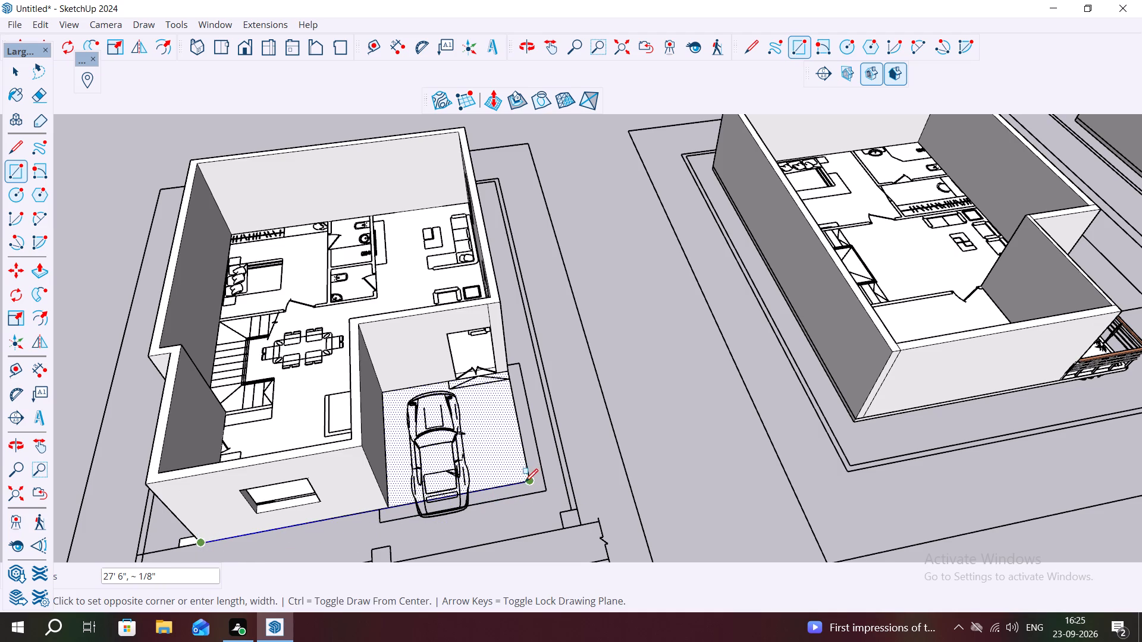
left_click(527, 483)
scroll(488, 225, "up", 2)
middle_click_drag(488, 223, 490, 237)
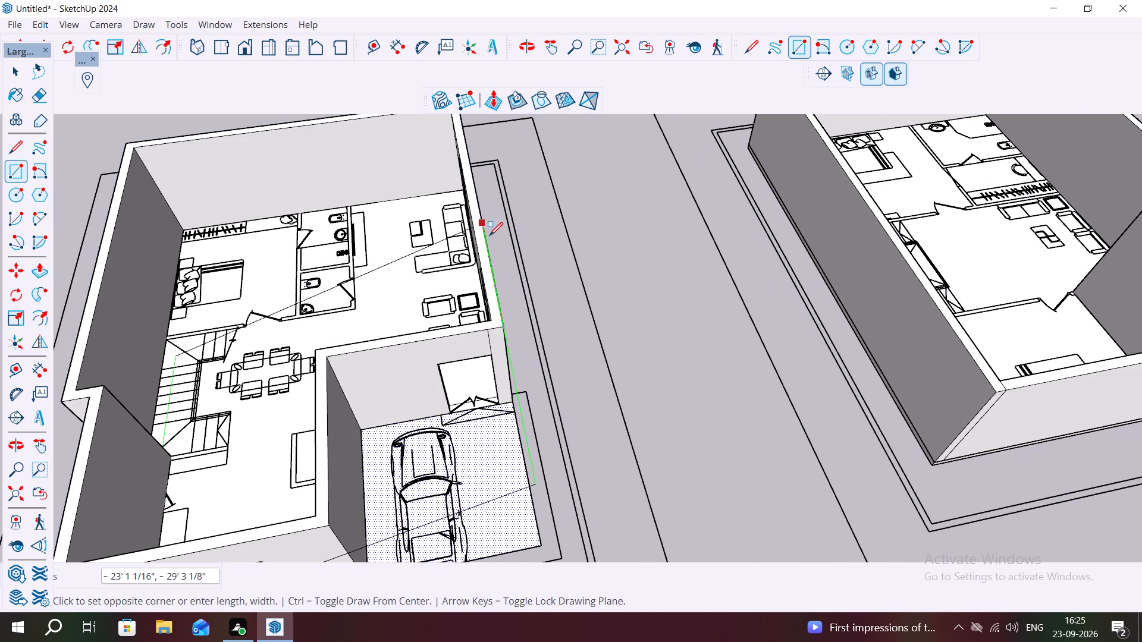
scroll(512, 146, "up", 14)
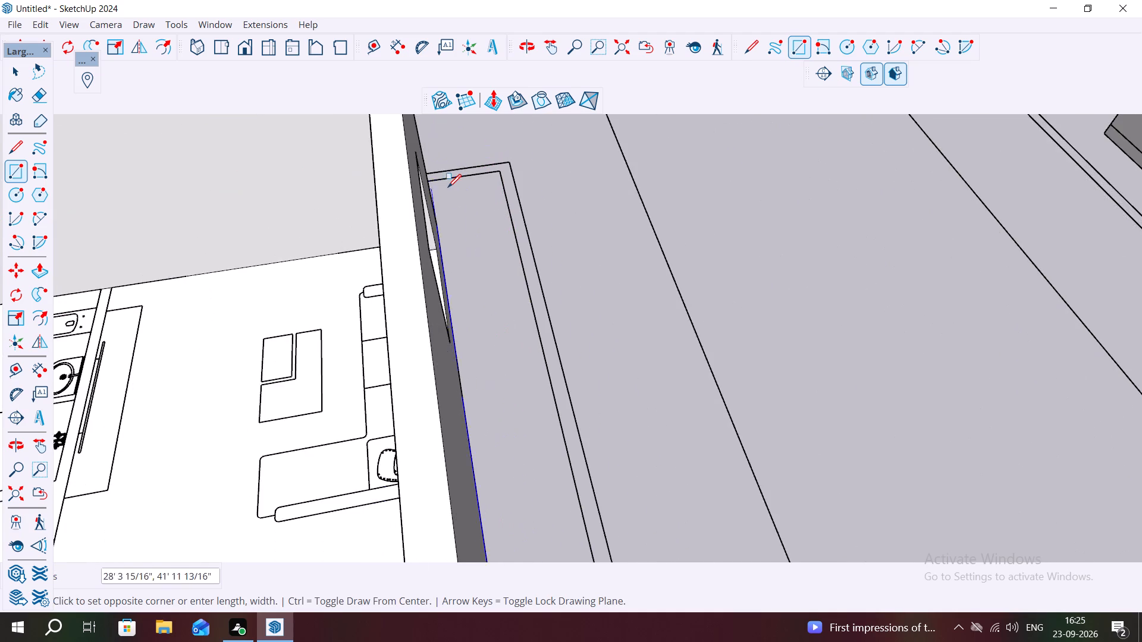
scroll(448, 187, "up", 2)
scroll(434, 234, "up", 7)
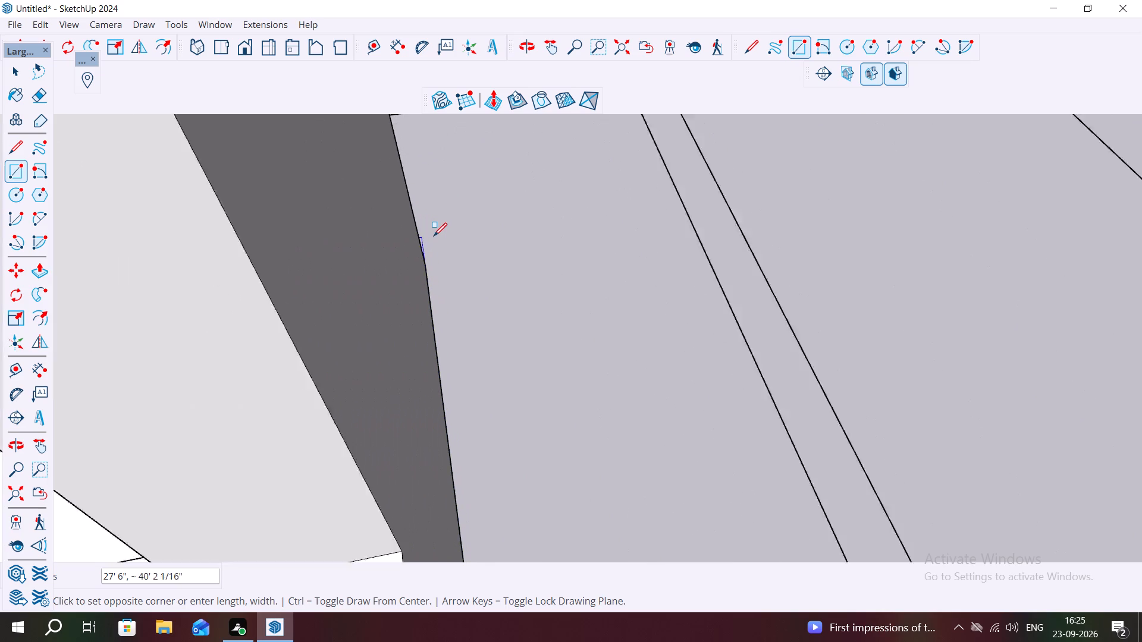
scroll(434, 236, "up", 5)
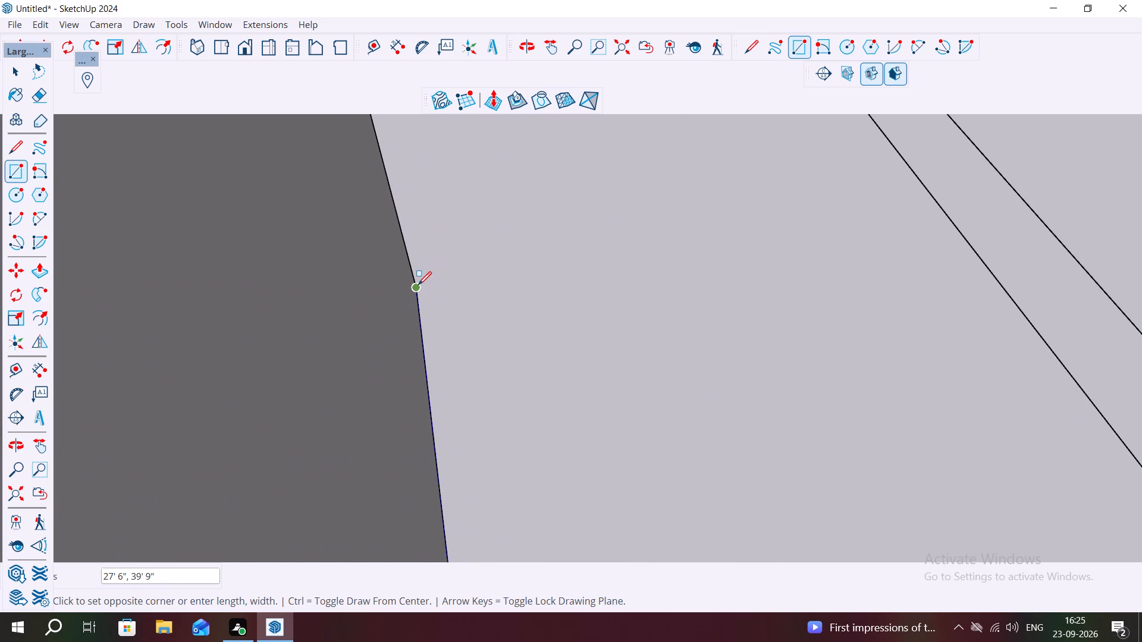
left_click(418, 284)
scroll(455, 229, "down", 17)
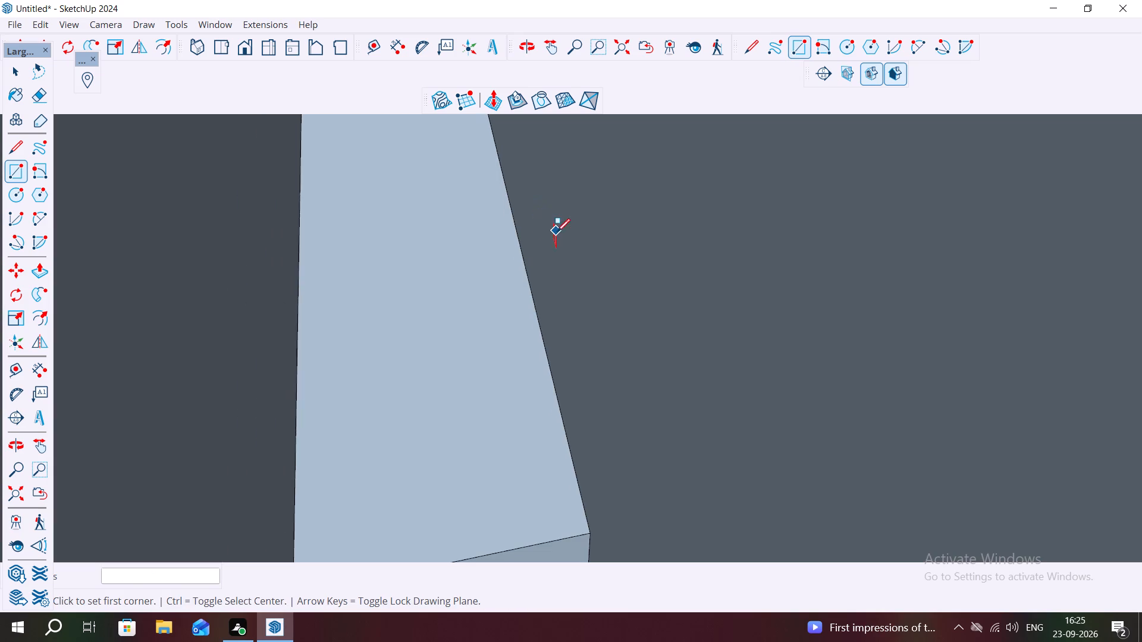
scroll(545, 237, "down", 3)
key("Escape")
key("space")
scroll(478, 262, "down", 4)
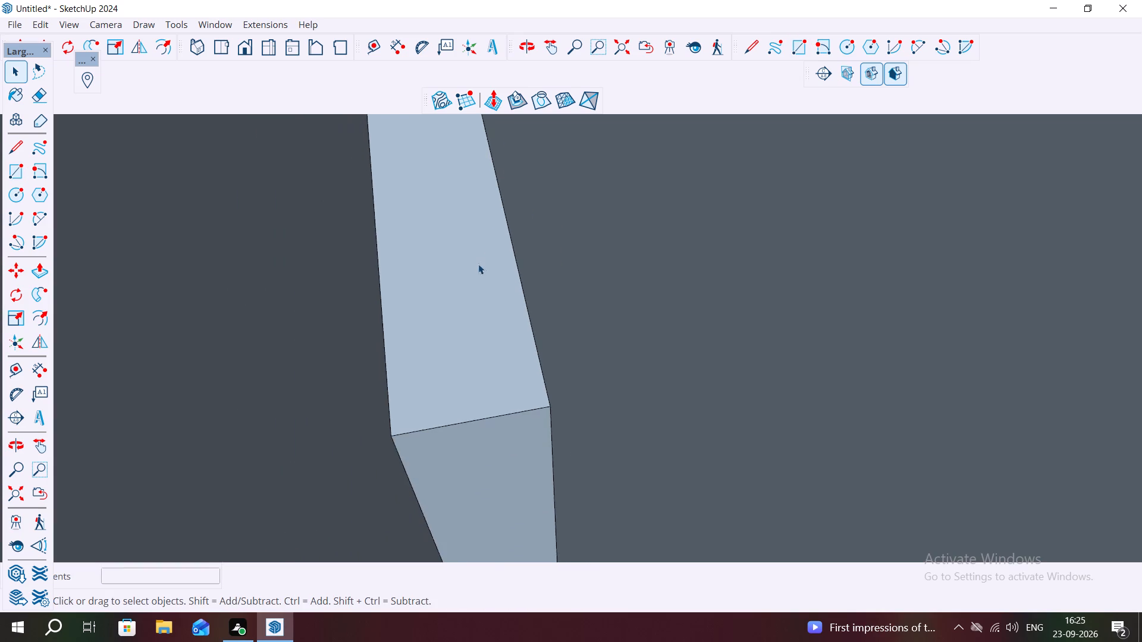
scroll(478, 264, "down", 20)
scroll(478, 264, "down", 5)
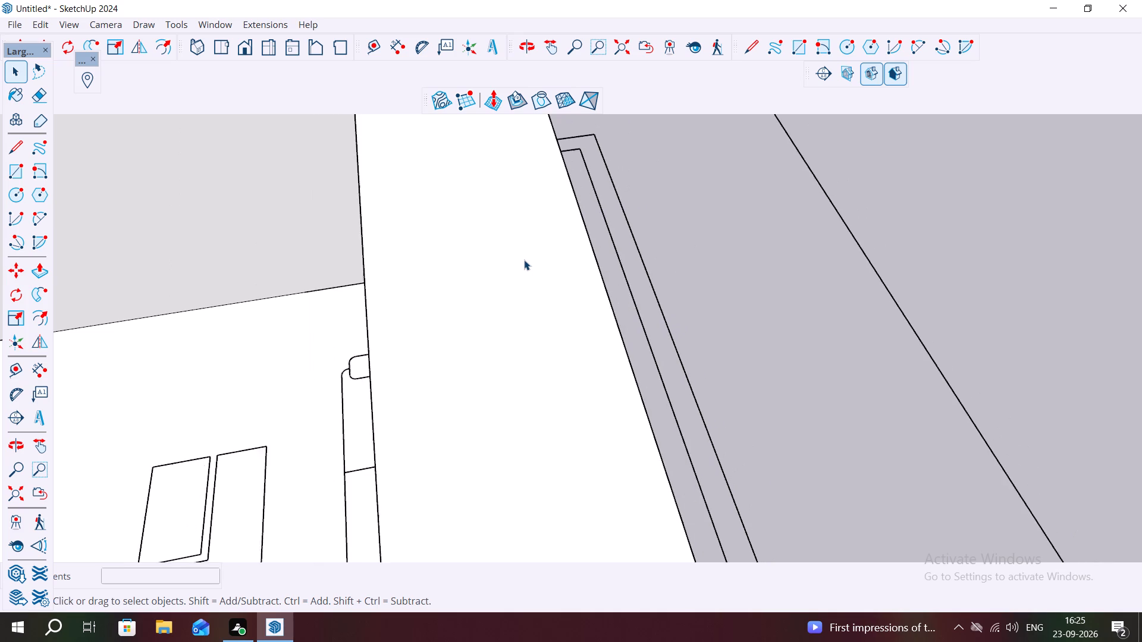
scroll(524, 260, "down", 20)
scroll(524, 260, "down", 5)
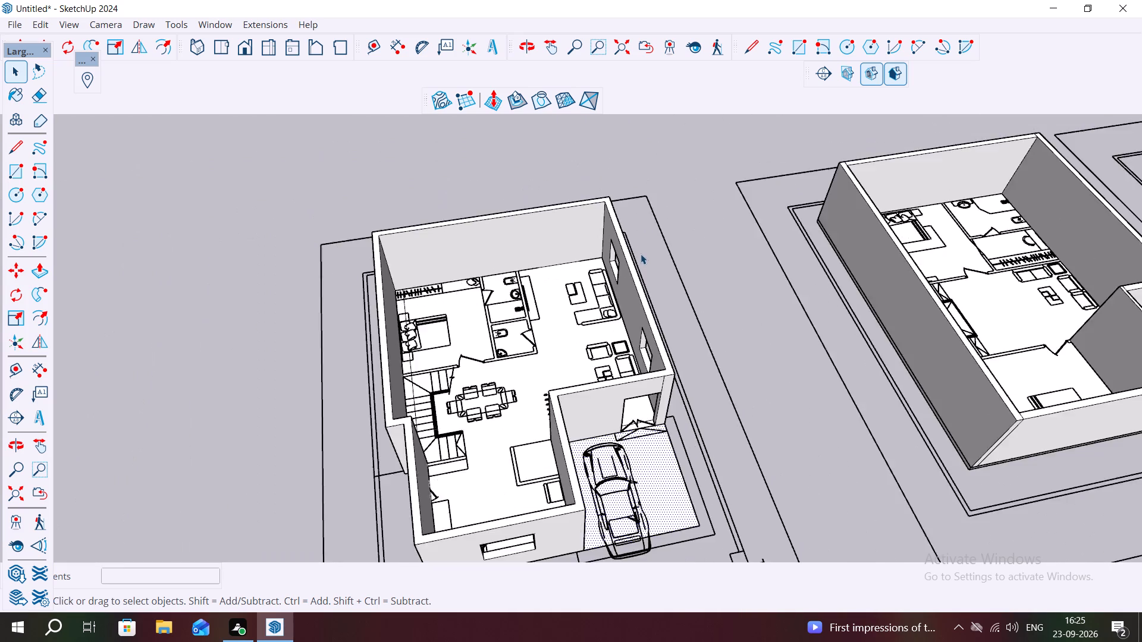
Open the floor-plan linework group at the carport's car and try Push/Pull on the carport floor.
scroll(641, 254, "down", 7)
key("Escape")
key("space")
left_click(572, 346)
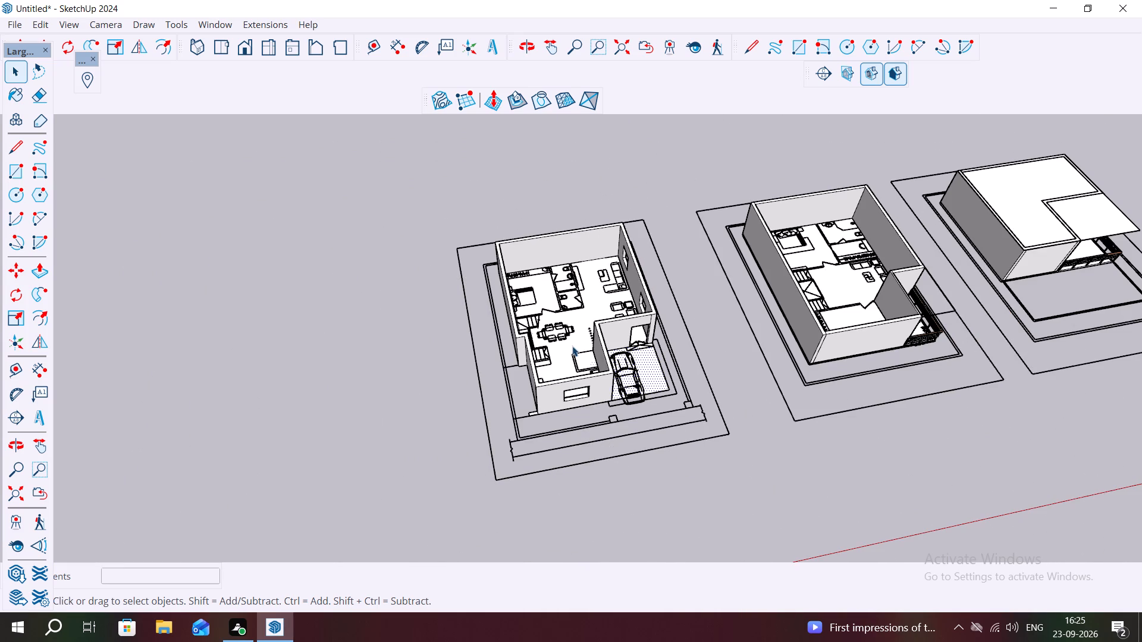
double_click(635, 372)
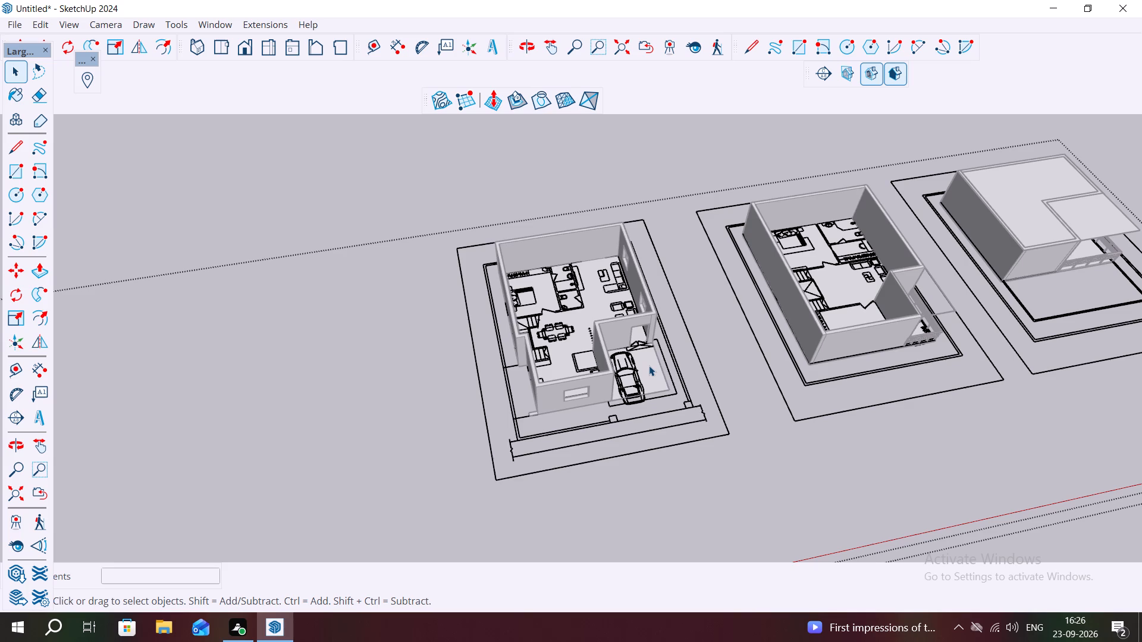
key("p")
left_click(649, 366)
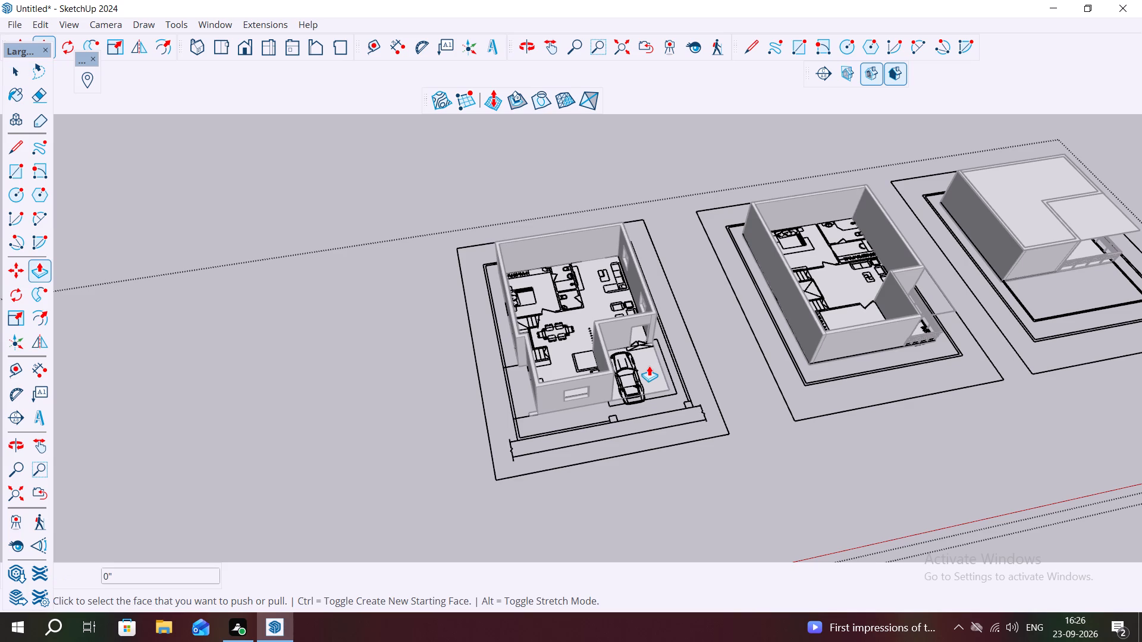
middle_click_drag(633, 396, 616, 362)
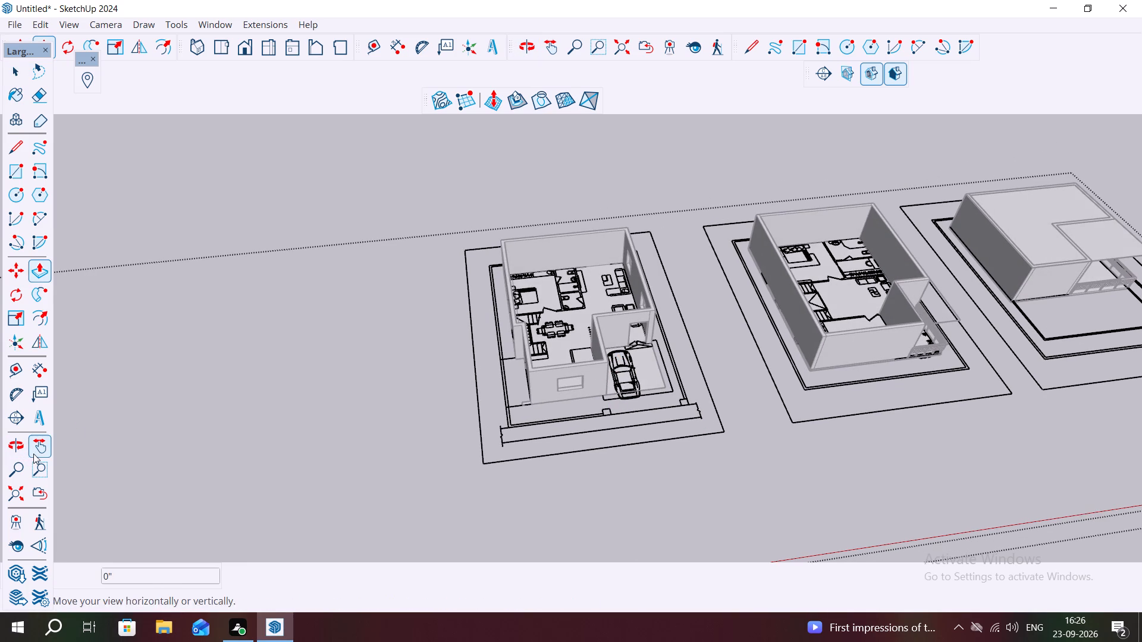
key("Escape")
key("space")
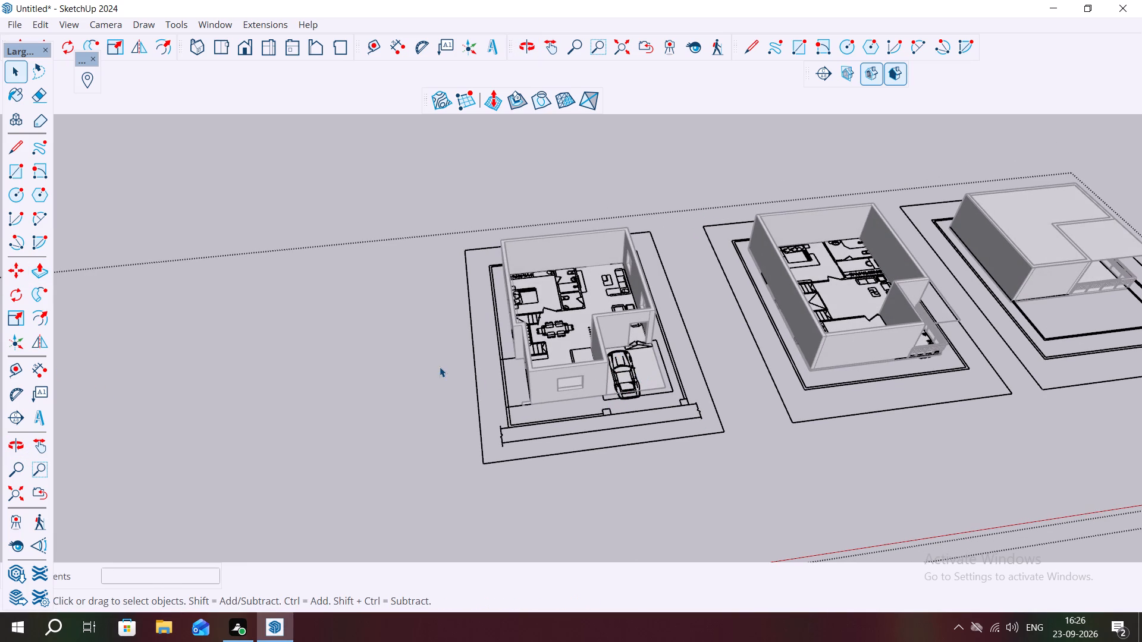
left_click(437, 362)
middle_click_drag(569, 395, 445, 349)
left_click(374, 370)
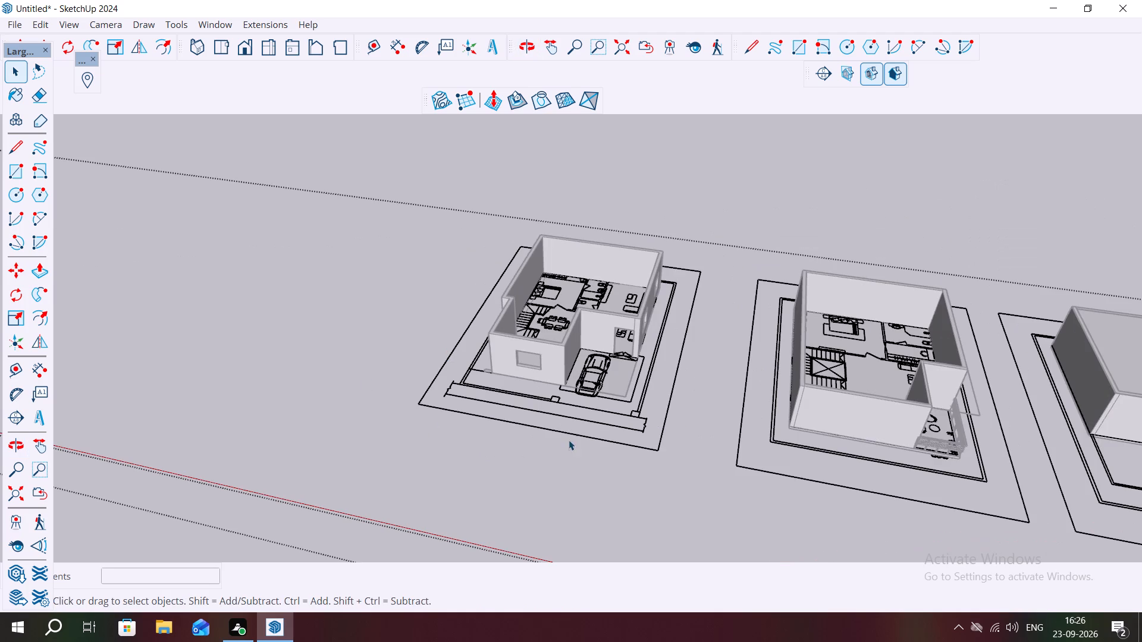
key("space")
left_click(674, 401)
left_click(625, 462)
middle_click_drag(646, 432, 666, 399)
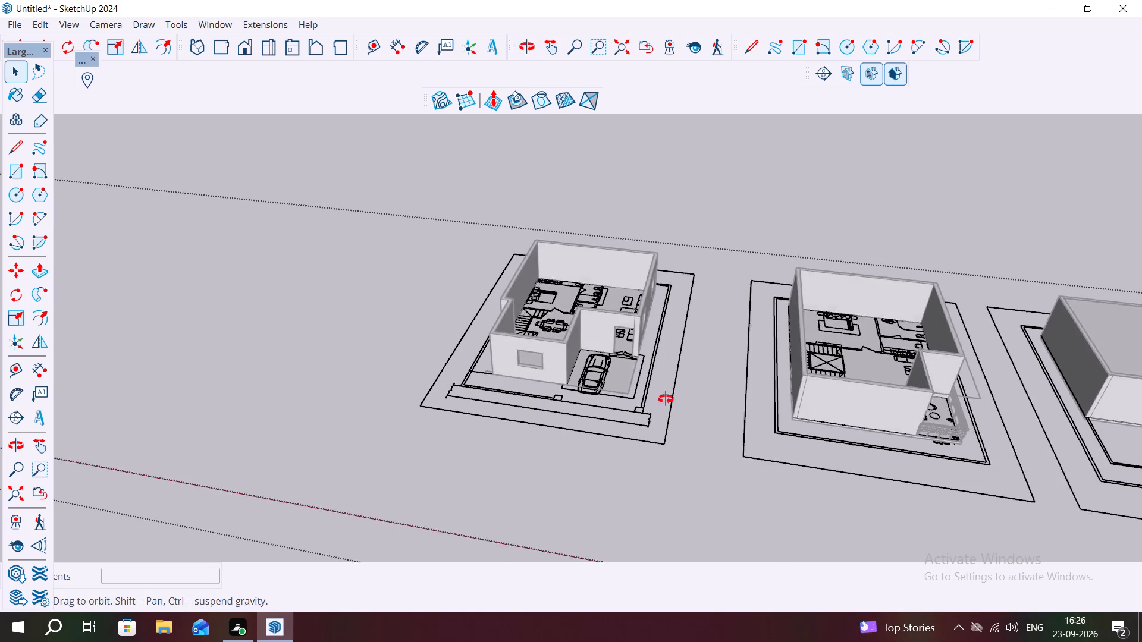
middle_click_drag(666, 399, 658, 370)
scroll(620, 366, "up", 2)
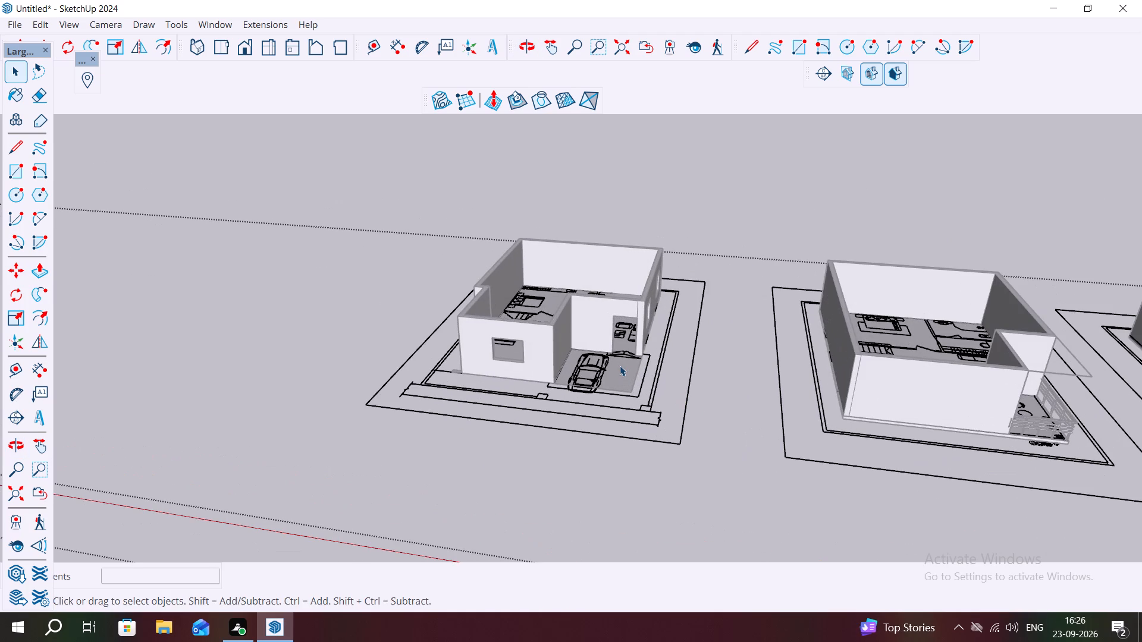
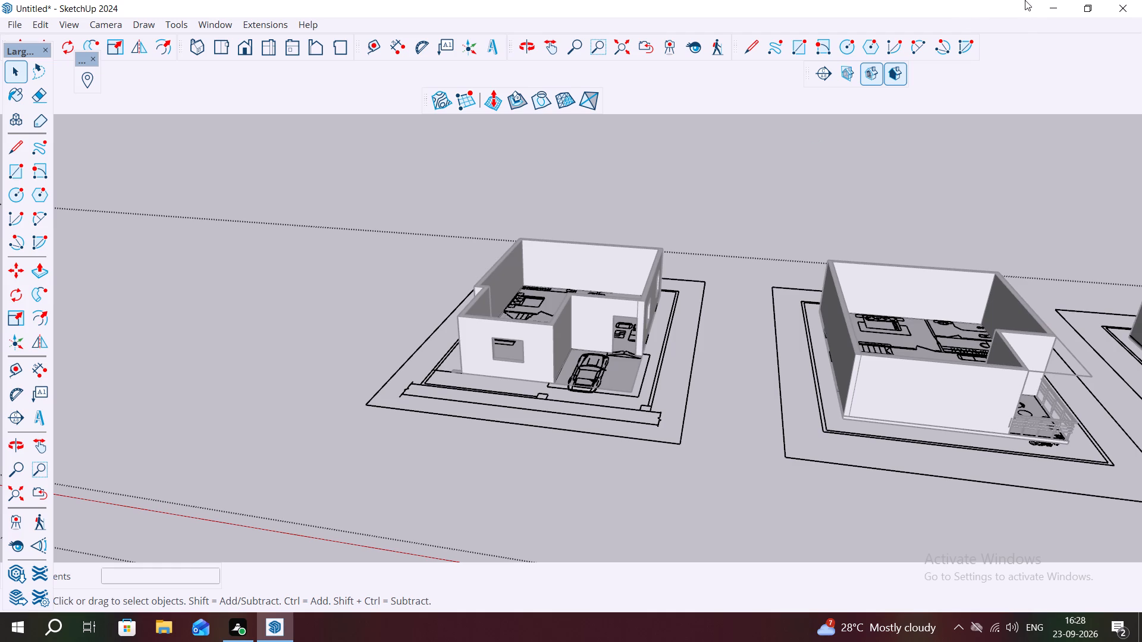
Close the open linework group and examine the building with windows, its walls, room layout and carport.
left_click(758, 291)
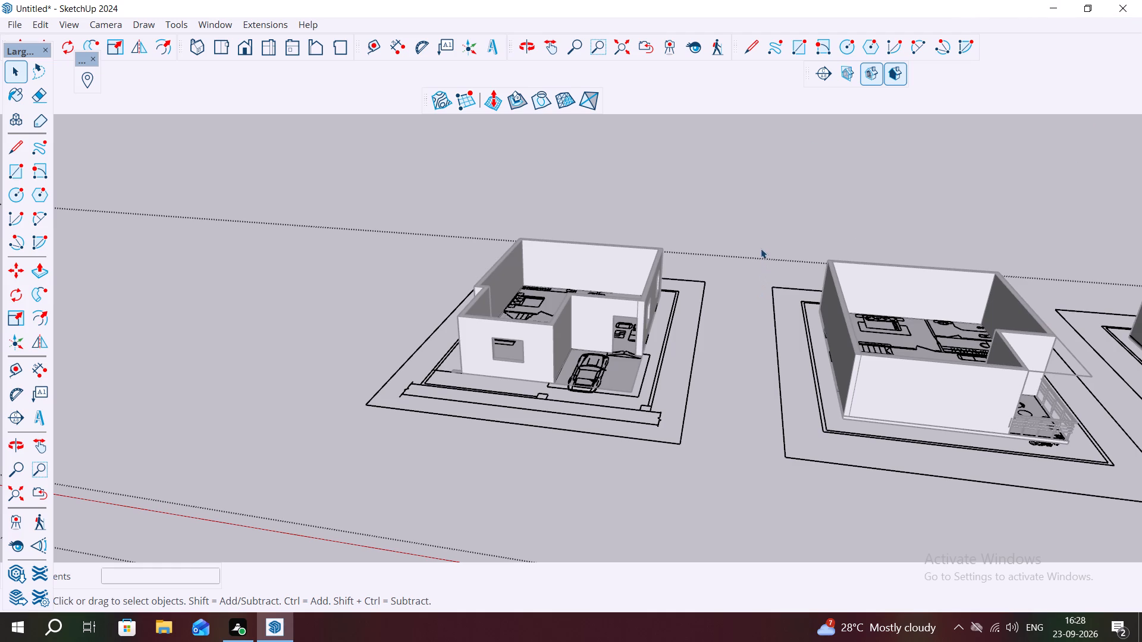
left_click(758, 247)
scroll(676, 228, "down", 4)
middle_click_drag(605, 244, 688, 254)
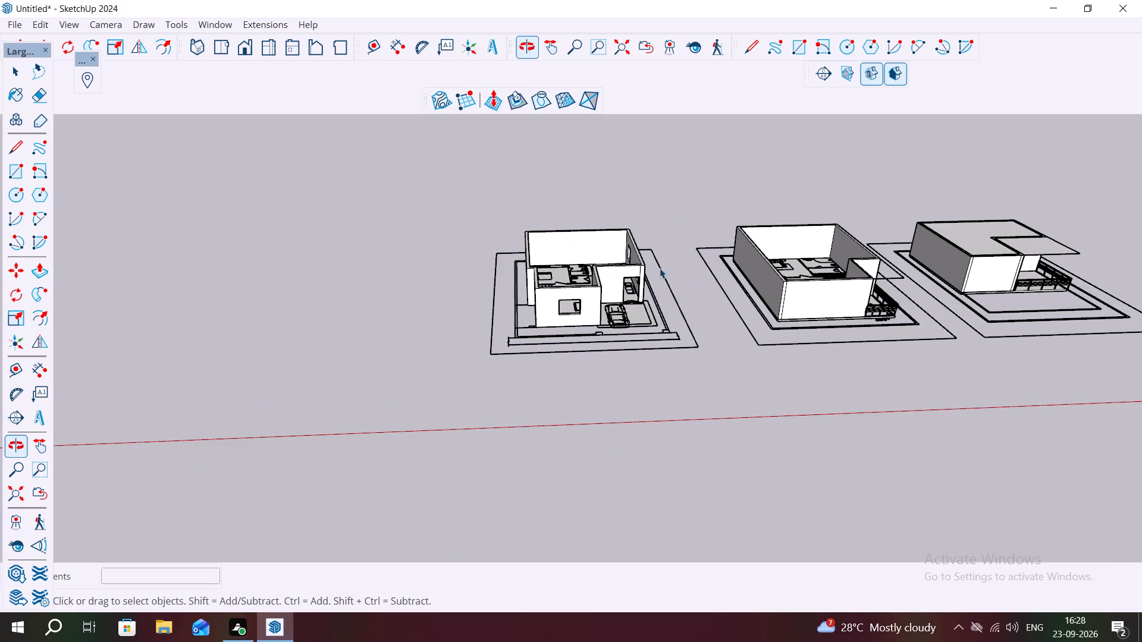
scroll(623, 272, "up", 11)
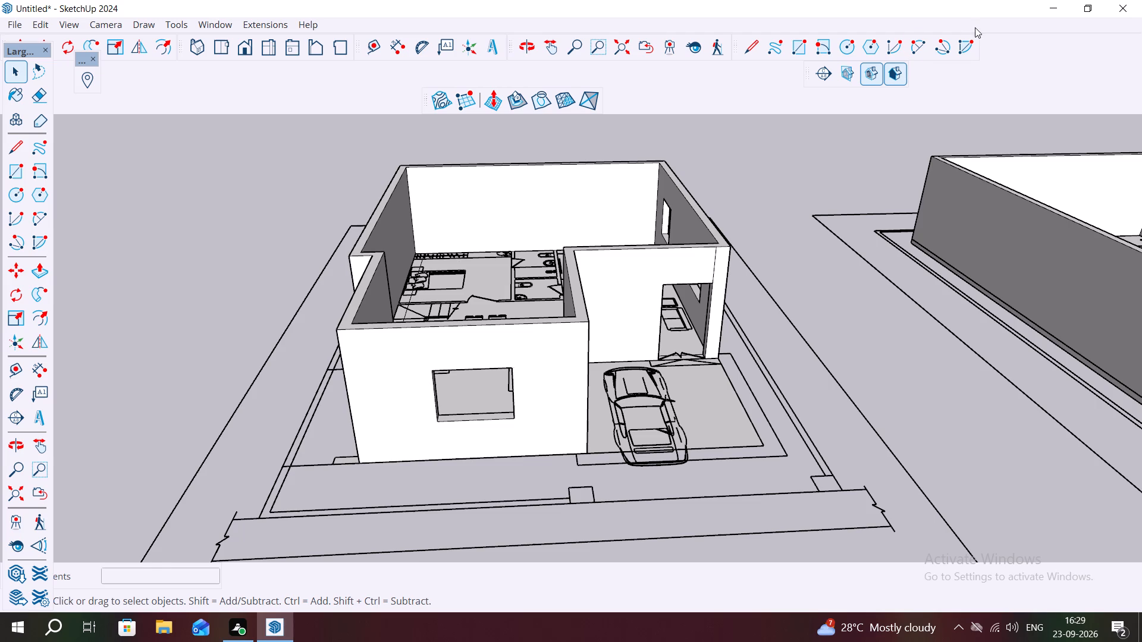
scroll(711, 246, "up", 1)
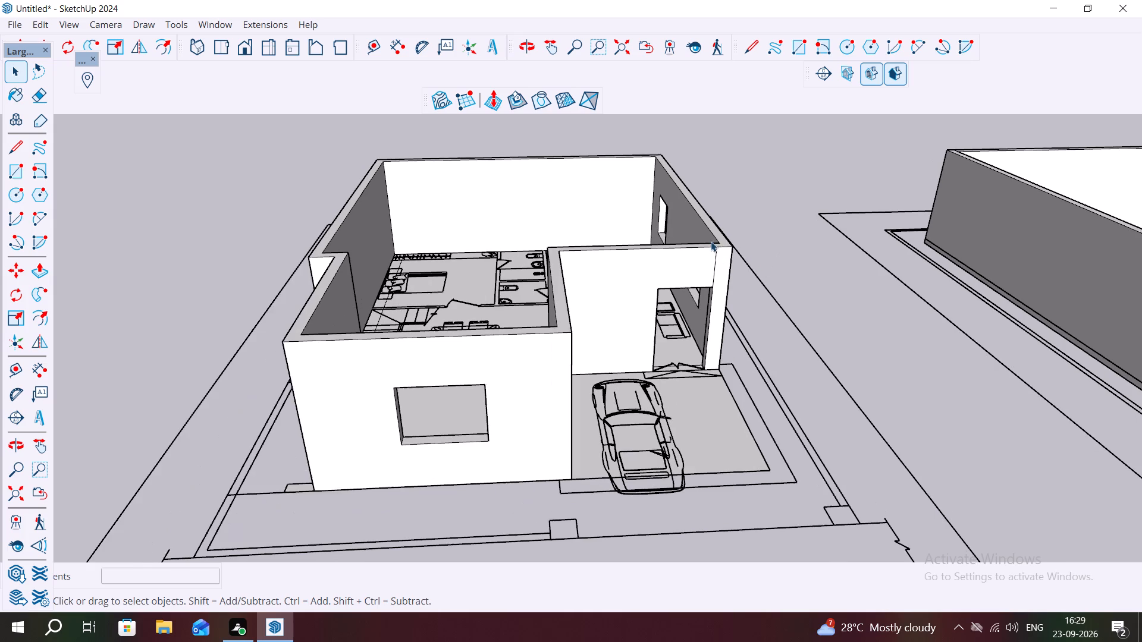
middle_click_drag(710, 245, 675, 209)
scroll(674, 209, "down", 5)
scroll(644, 152, "down", 6)
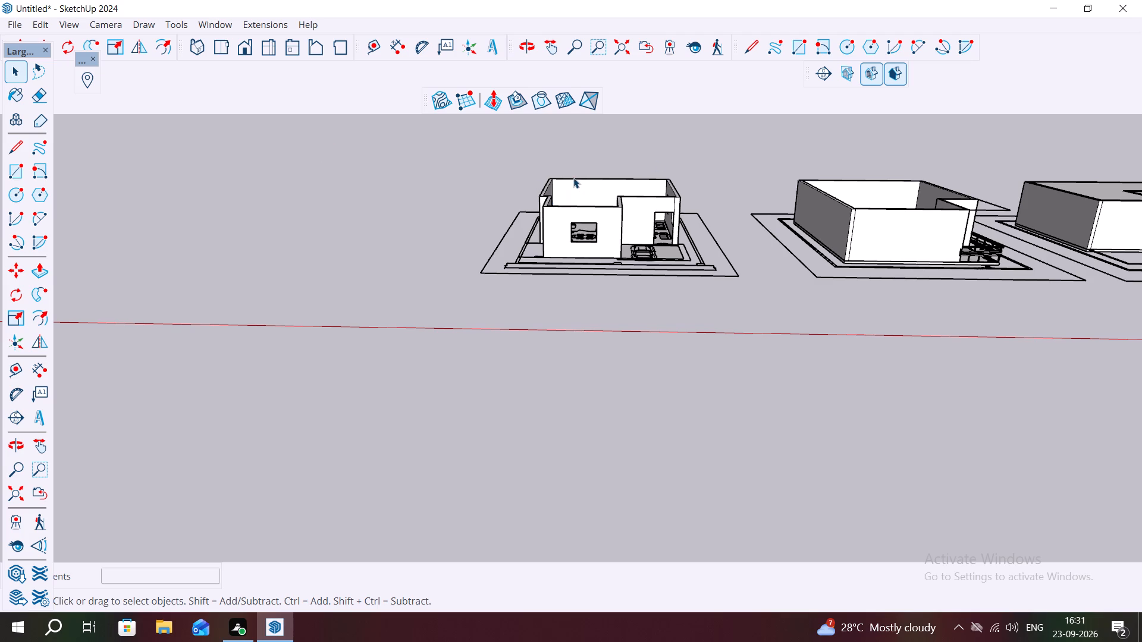
middle_click_drag(570, 228, 566, 279)
scroll(585, 198, "up", 1)
middle_click_drag(585, 198, 600, 273)
scroll(555, 178, "up", 2)
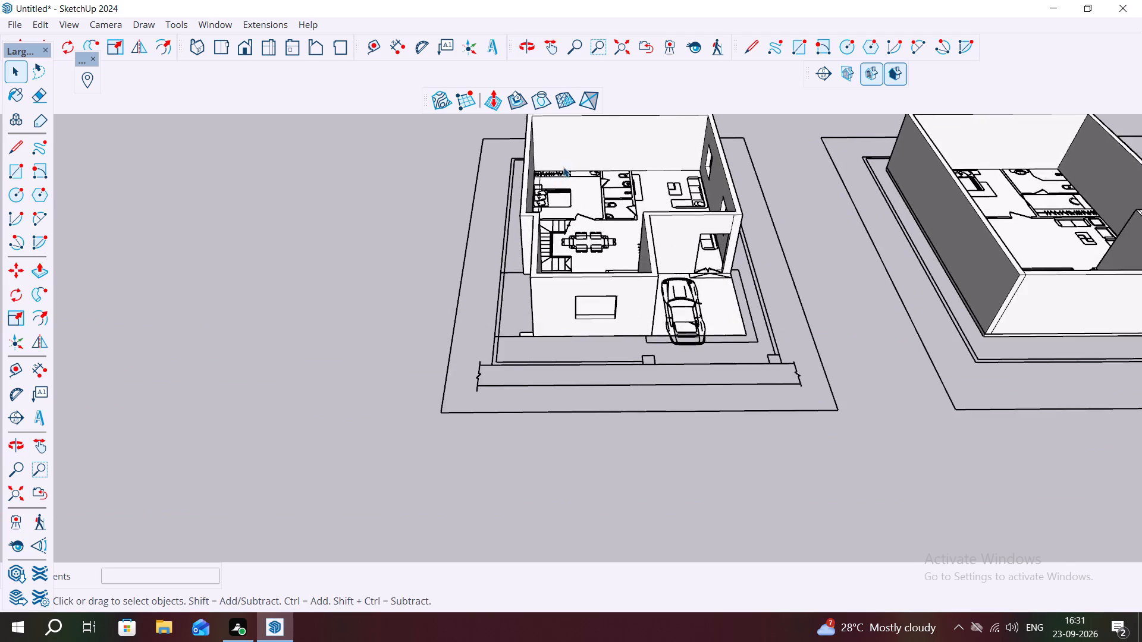
scroll(563, 163, "up", 6)
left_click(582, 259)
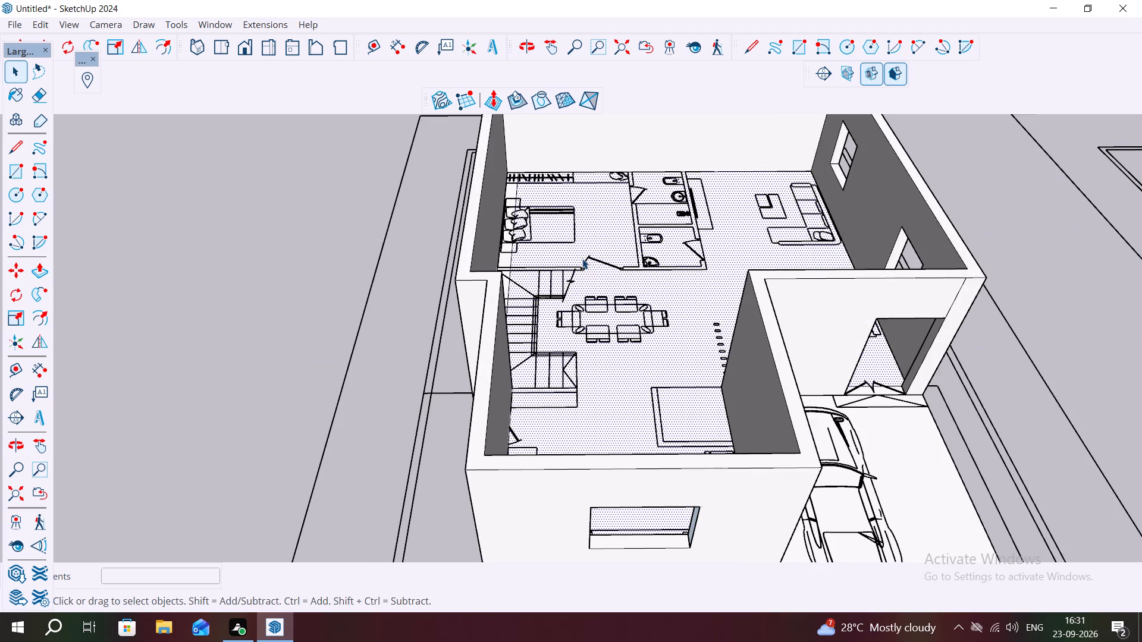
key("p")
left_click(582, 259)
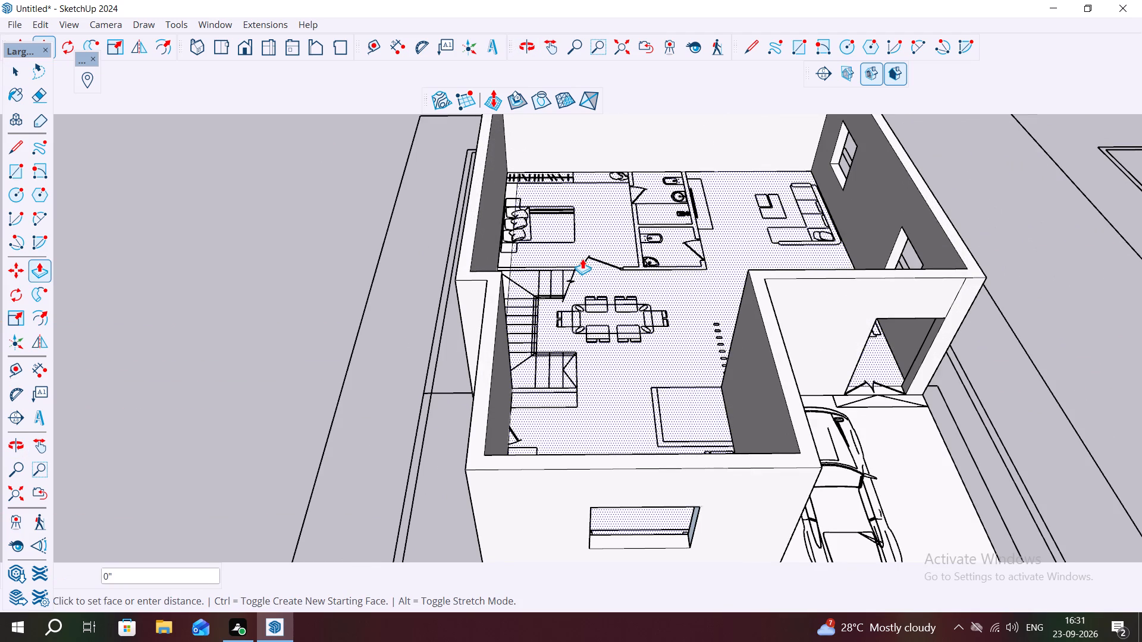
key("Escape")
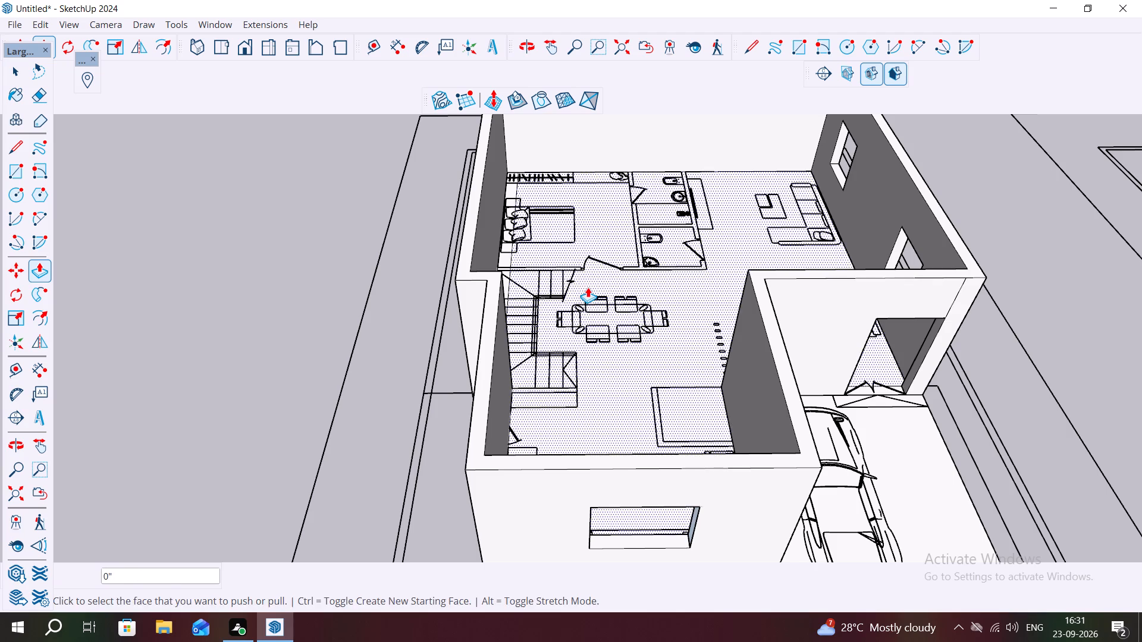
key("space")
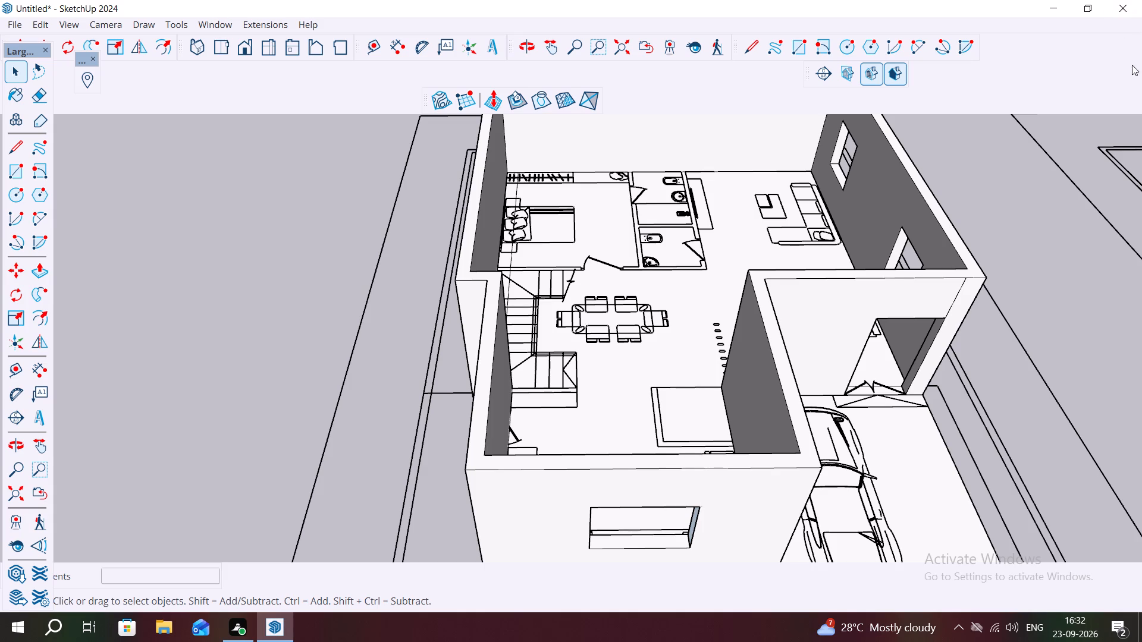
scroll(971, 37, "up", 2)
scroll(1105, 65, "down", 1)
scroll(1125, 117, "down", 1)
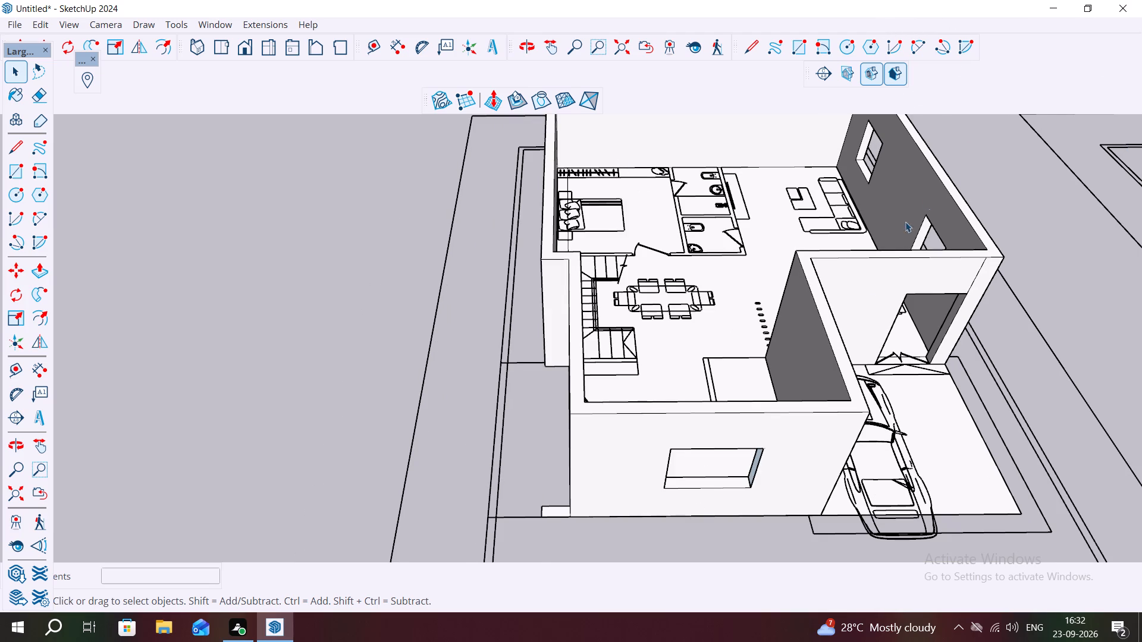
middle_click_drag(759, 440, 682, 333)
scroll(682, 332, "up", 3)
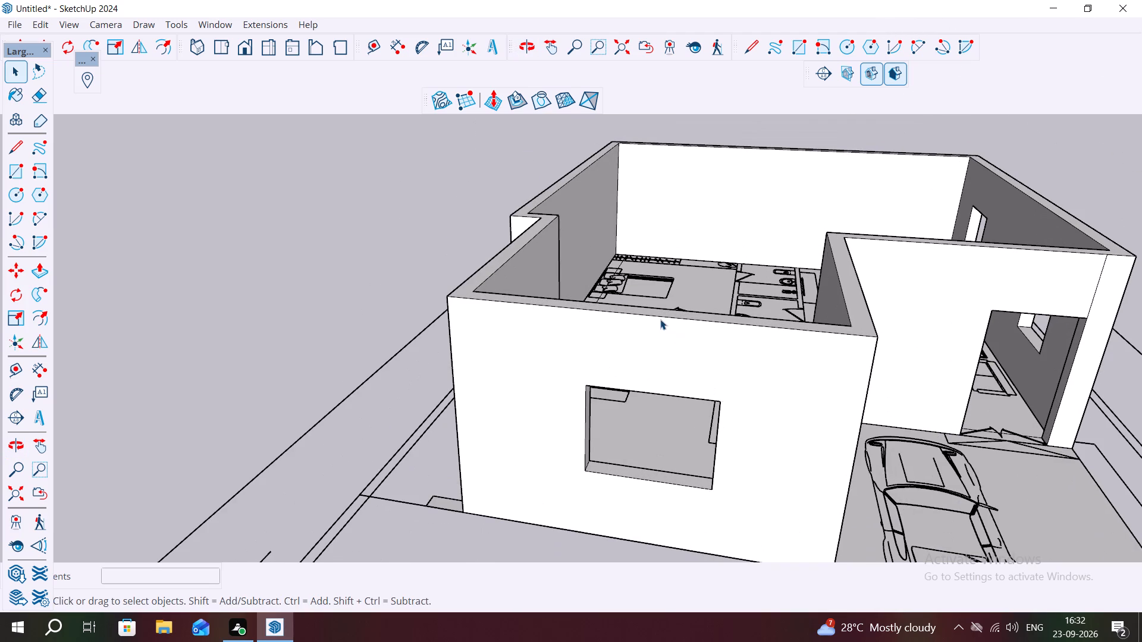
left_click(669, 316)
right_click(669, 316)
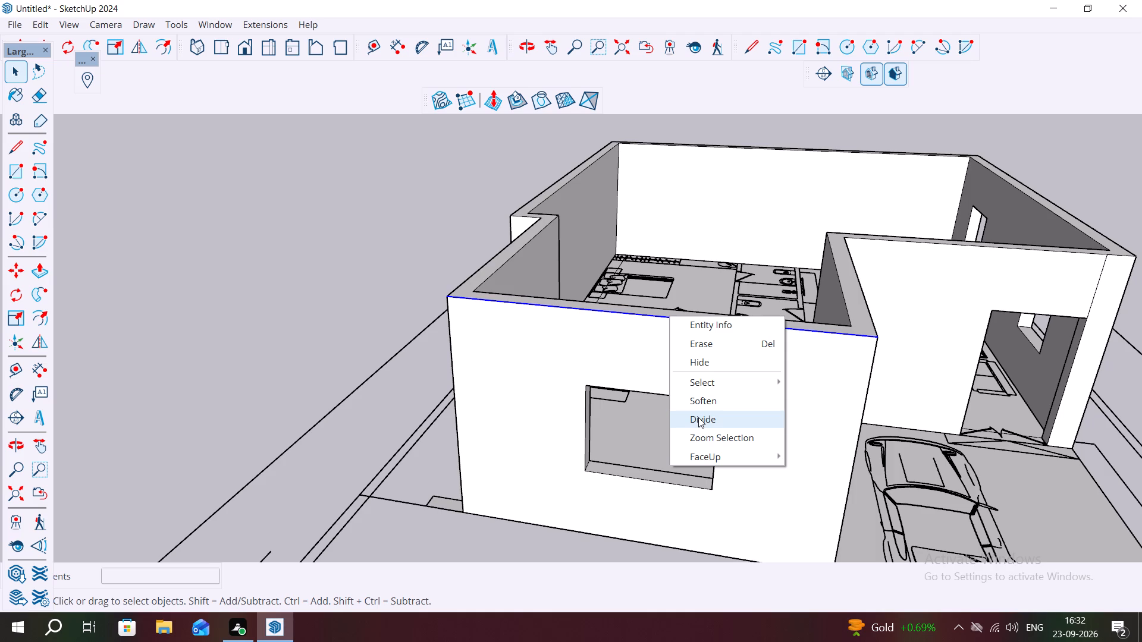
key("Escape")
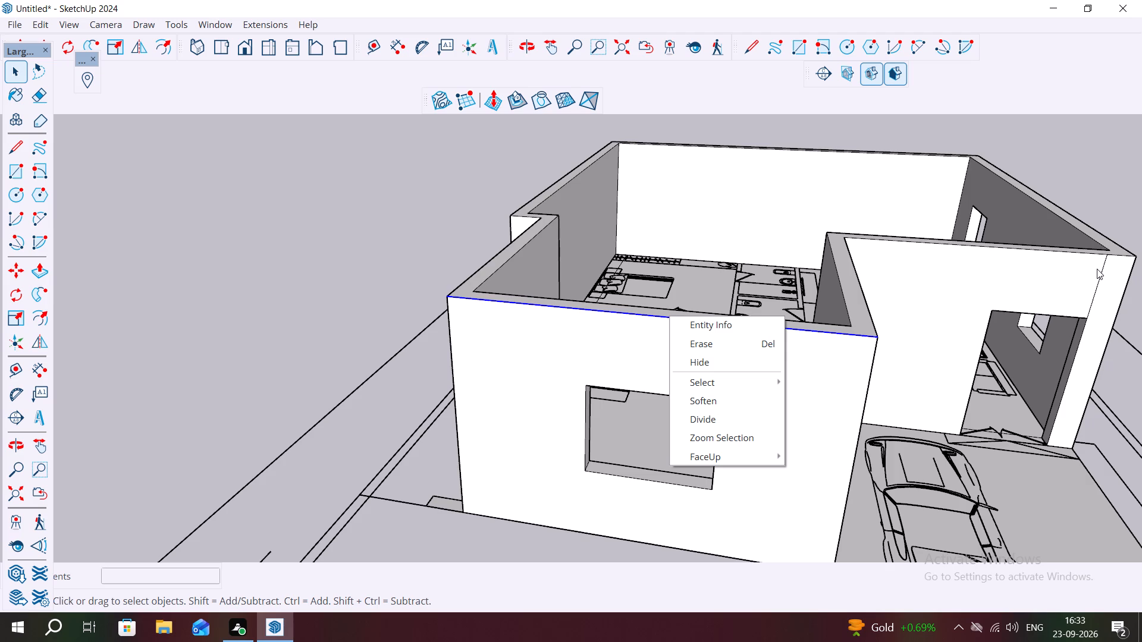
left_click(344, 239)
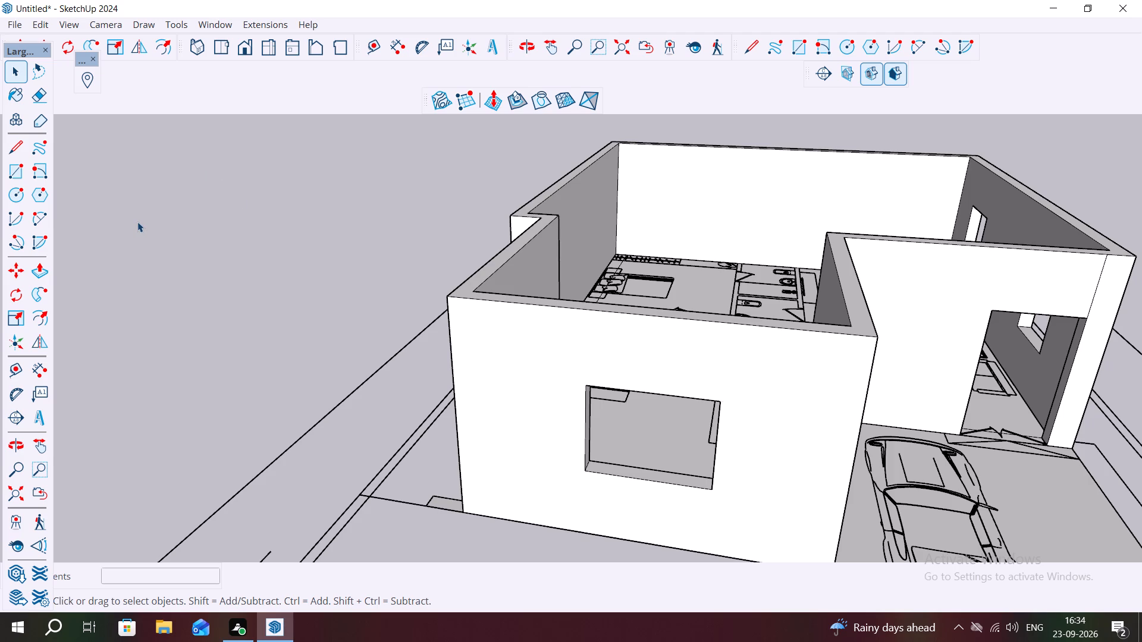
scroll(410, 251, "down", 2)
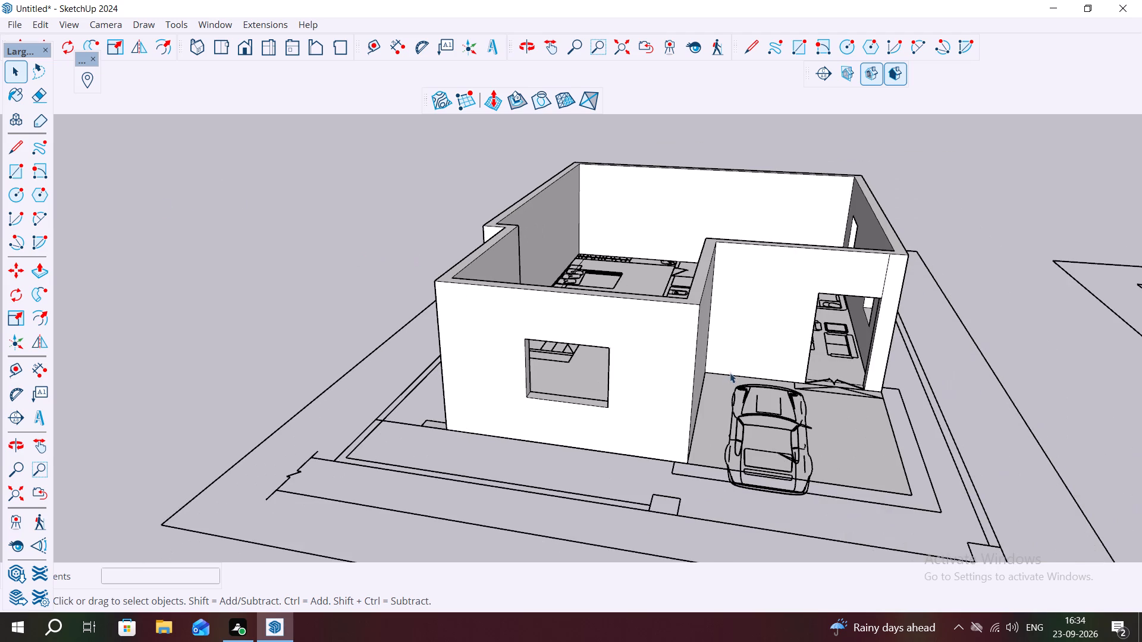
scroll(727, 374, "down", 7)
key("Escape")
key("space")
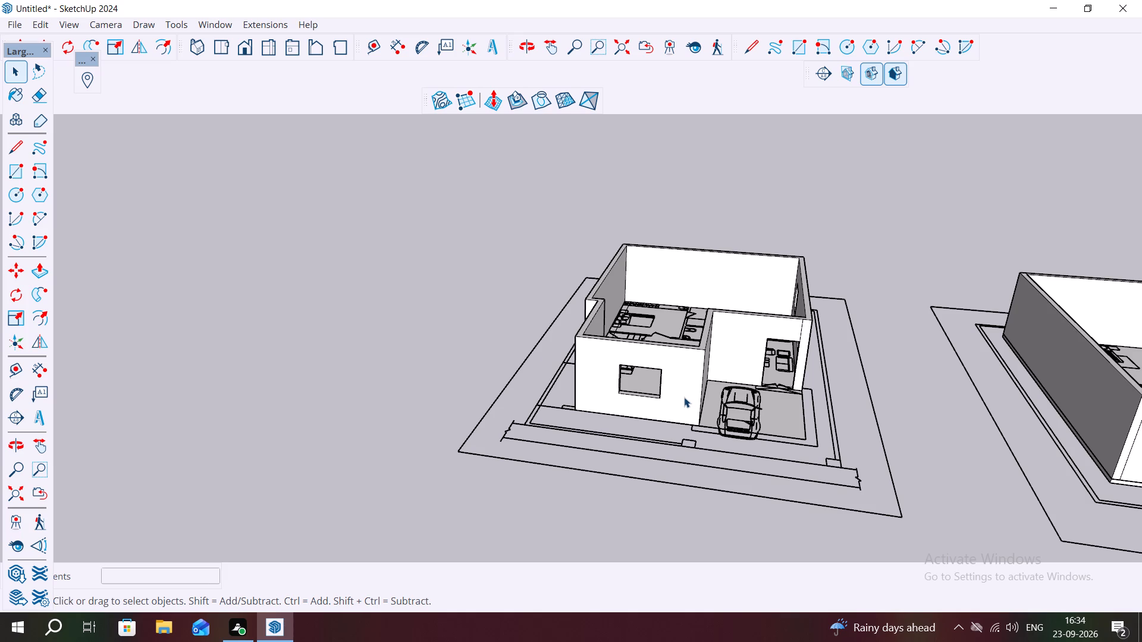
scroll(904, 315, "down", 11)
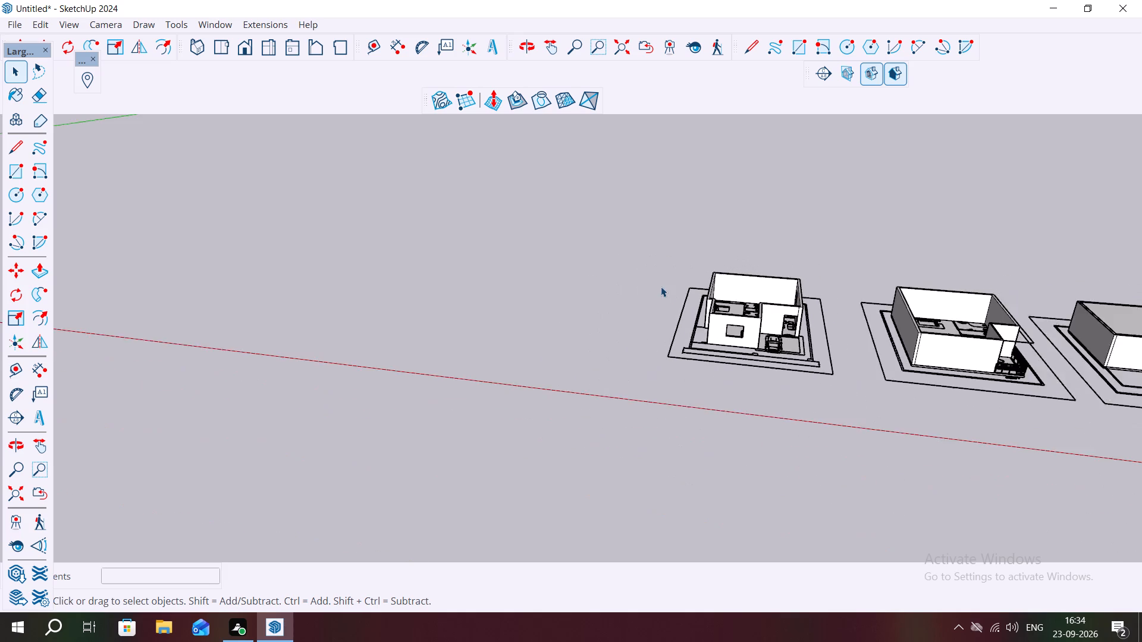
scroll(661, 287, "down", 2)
Open the neighbouring windowless building's group and compare its porch slab with the carport floor of the building with windows.
double_click(849, 323)
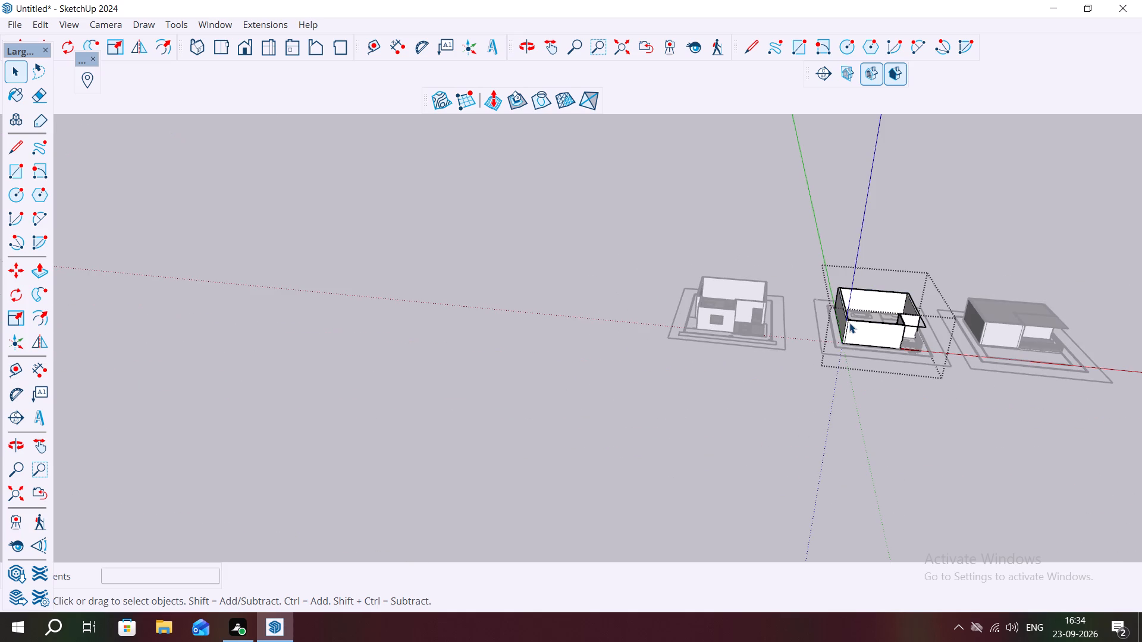
middle_click_drag(891, 328, 770, 264)
scroll(858, 333, "up", 13)
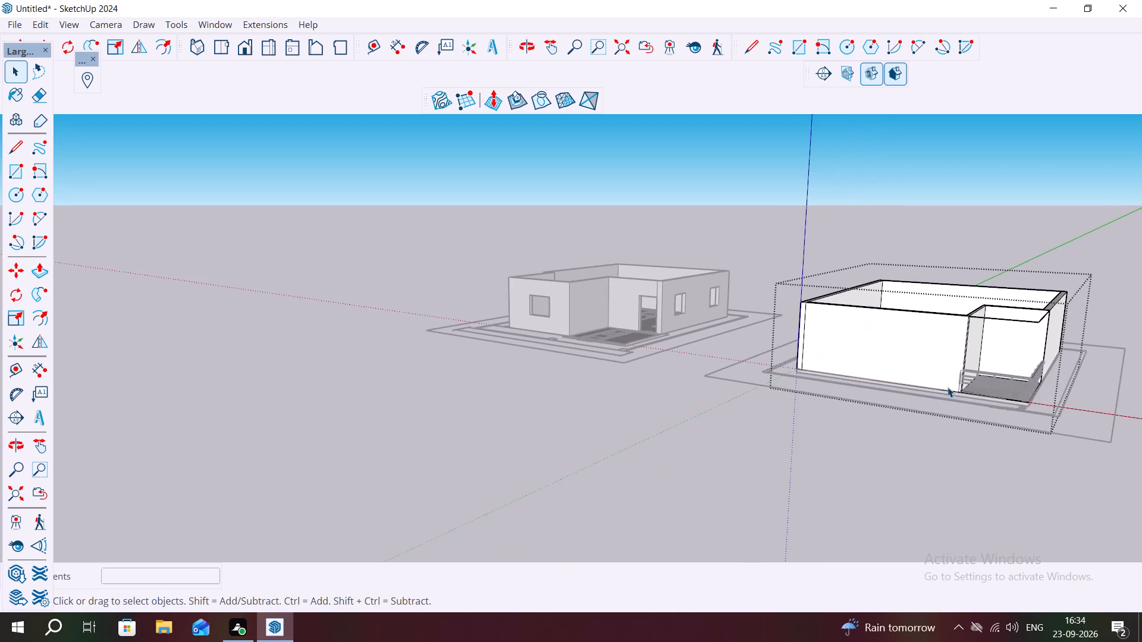
scroll(948, 387, "up", 1)
middle_click_drag(948, 387, 971, 433)
scroll(958, 403, "up", 9)
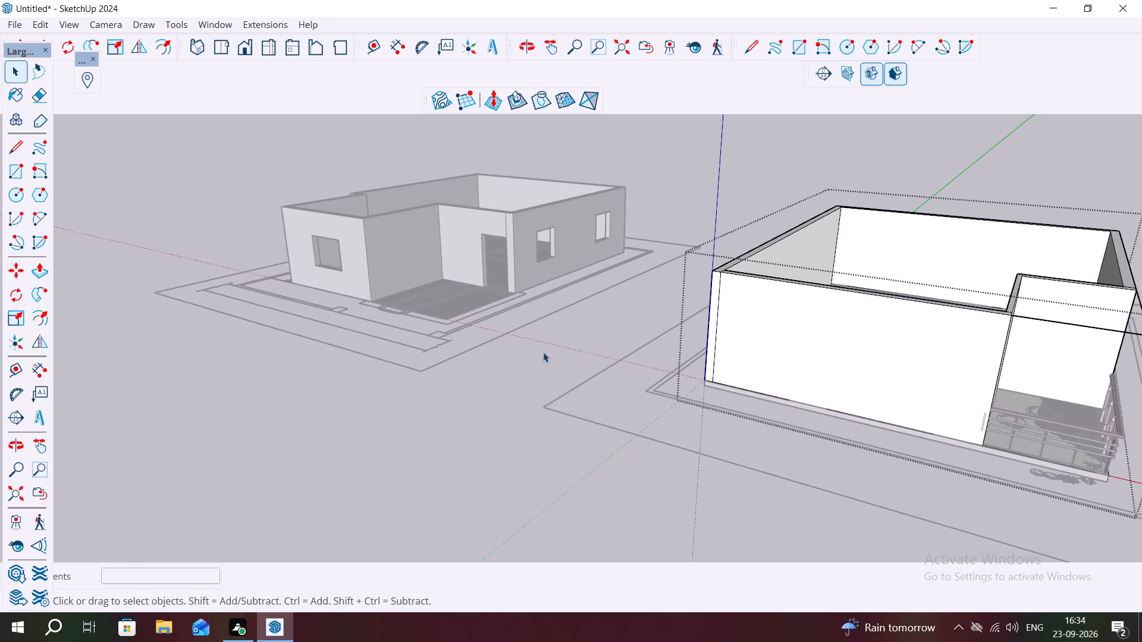
scroll(415, 300, "up", 3)
key("Escape")
key("space")
double_click(430, 310)
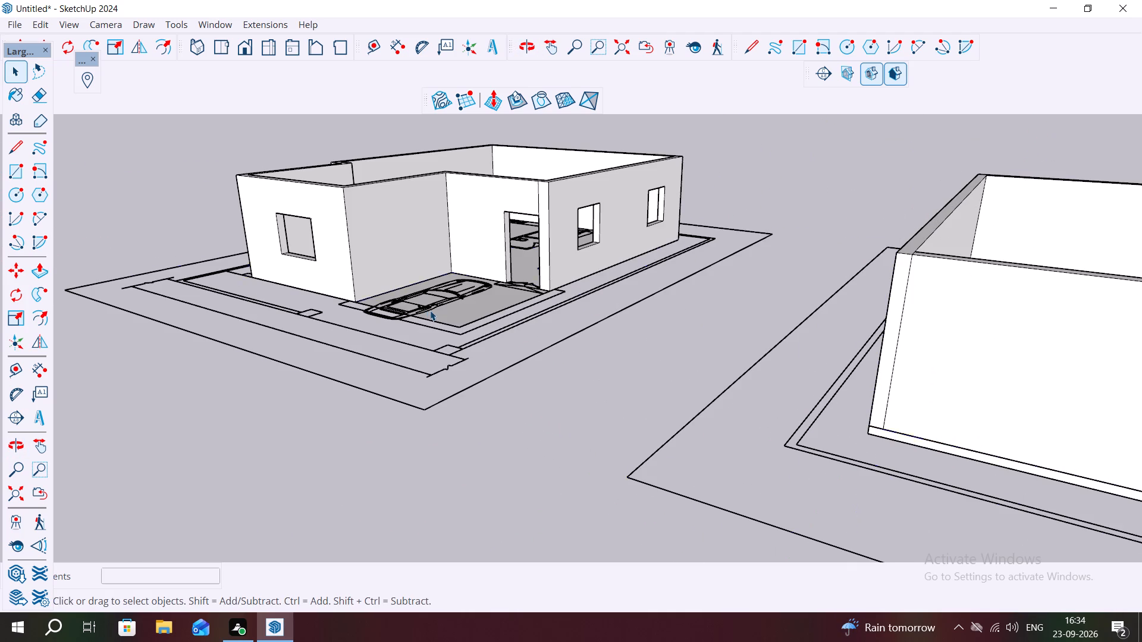
double_click(444, 319)
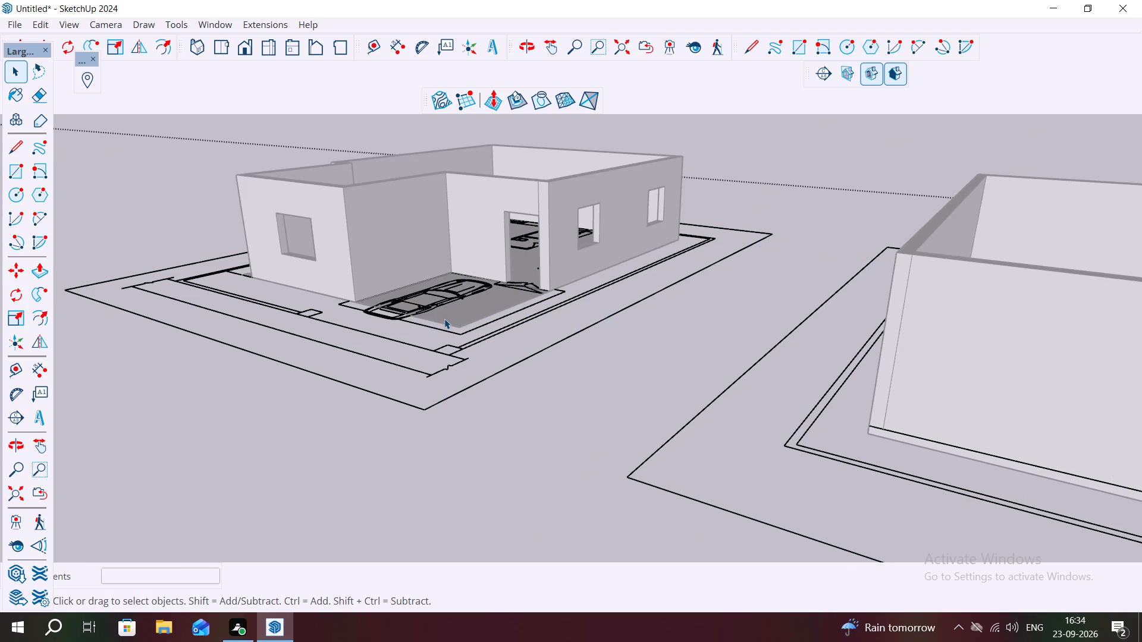
Undo the recent edits back to before the railing was added to the neighbouring windowless building's porch.
key("ctrl+z")
key("z")
key("ctrl+z")
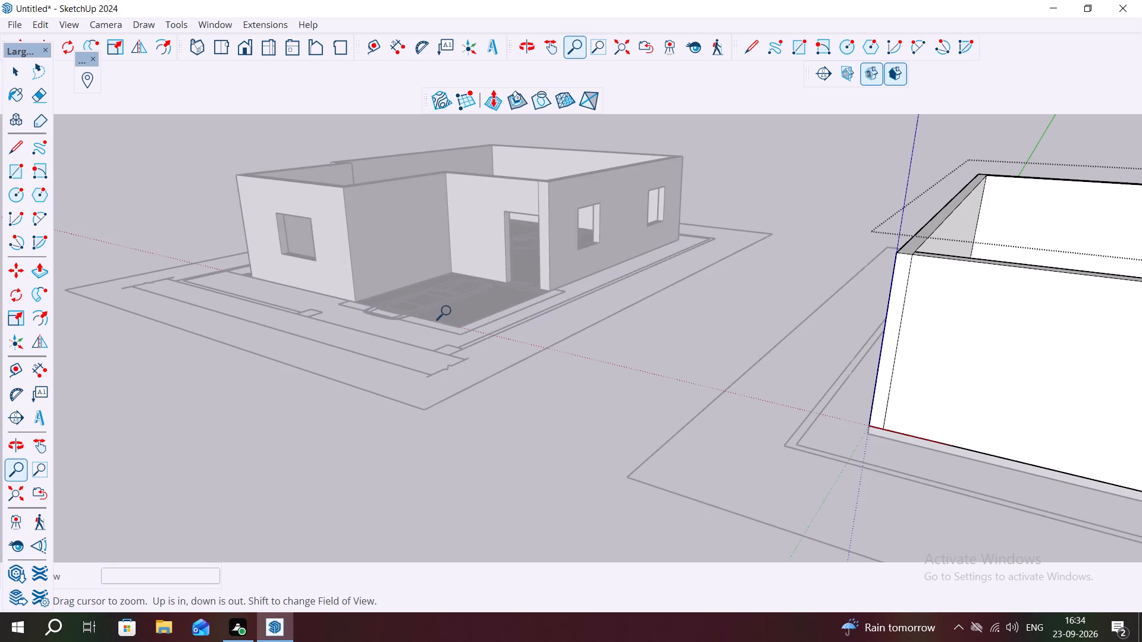
key("ctrl+z")
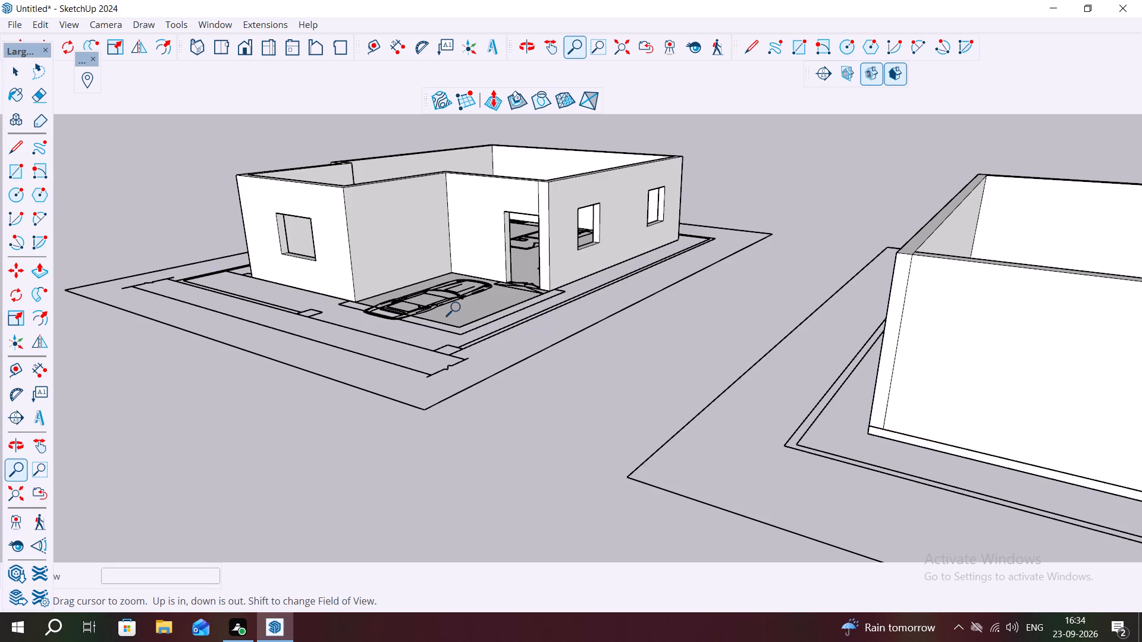
key("ctrl+z")
key("z")
key("ctrl+z")
key("ctrl+z")
key("ctrl+z")
key("ctrl+z")
key("ctrl+z")
key("z")
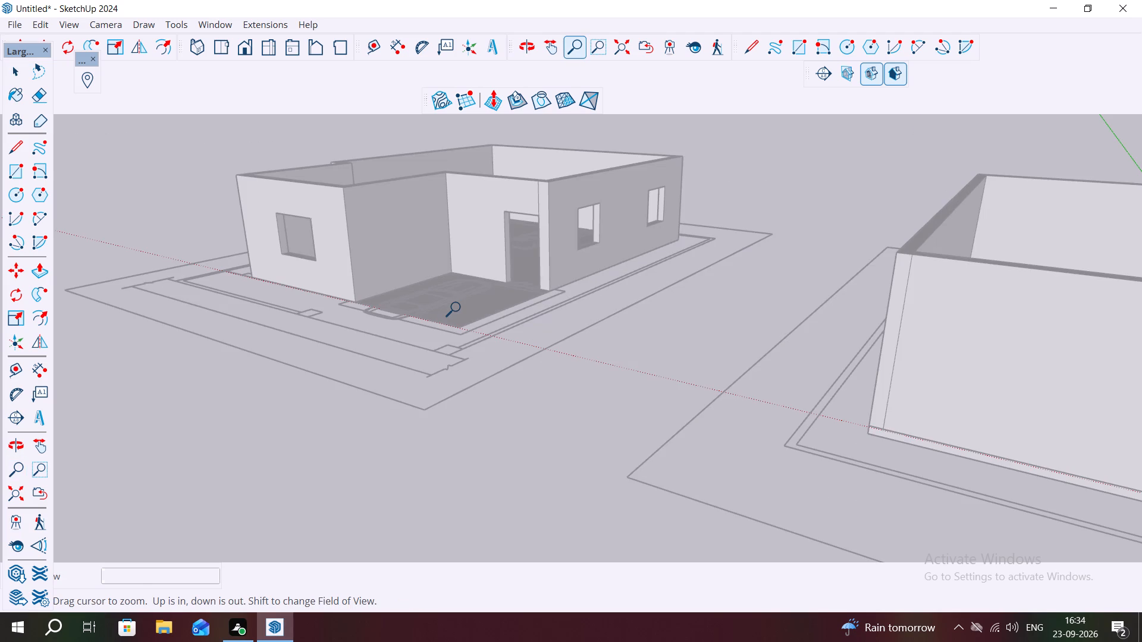
key("ctrl+z")
key("ctrl+z")
key("ctrl+z")
key("ctrl+z")
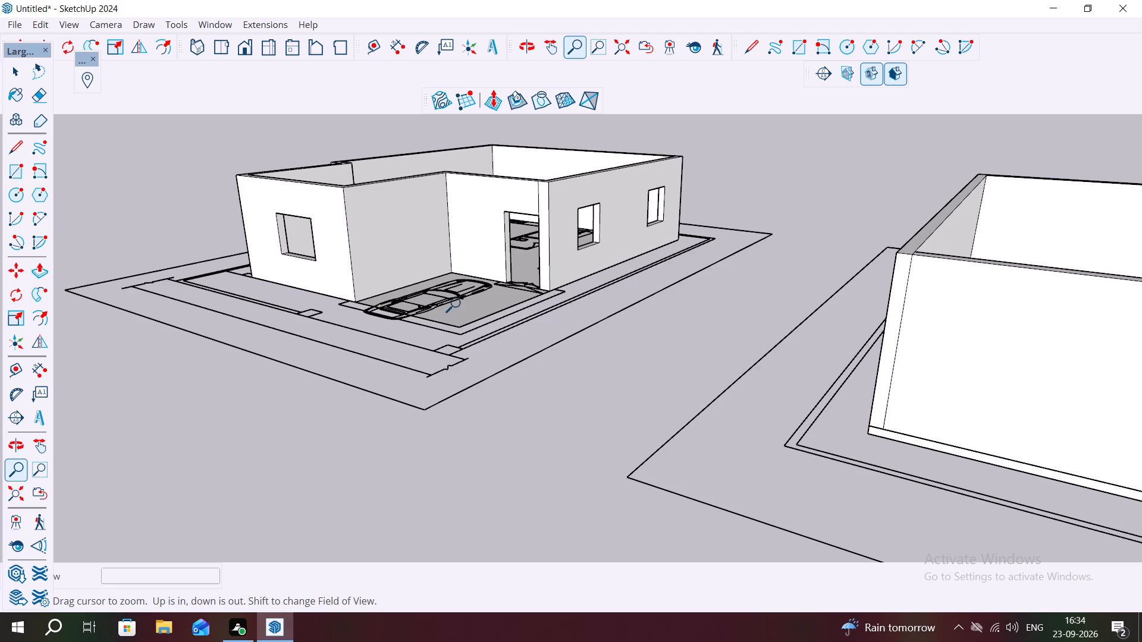
key("ctrl+z")
key("ctrl+z")
Open the windowless building's floor slab group and make a nested group of the whole slab.
scroll(463, 304, "down", 3)
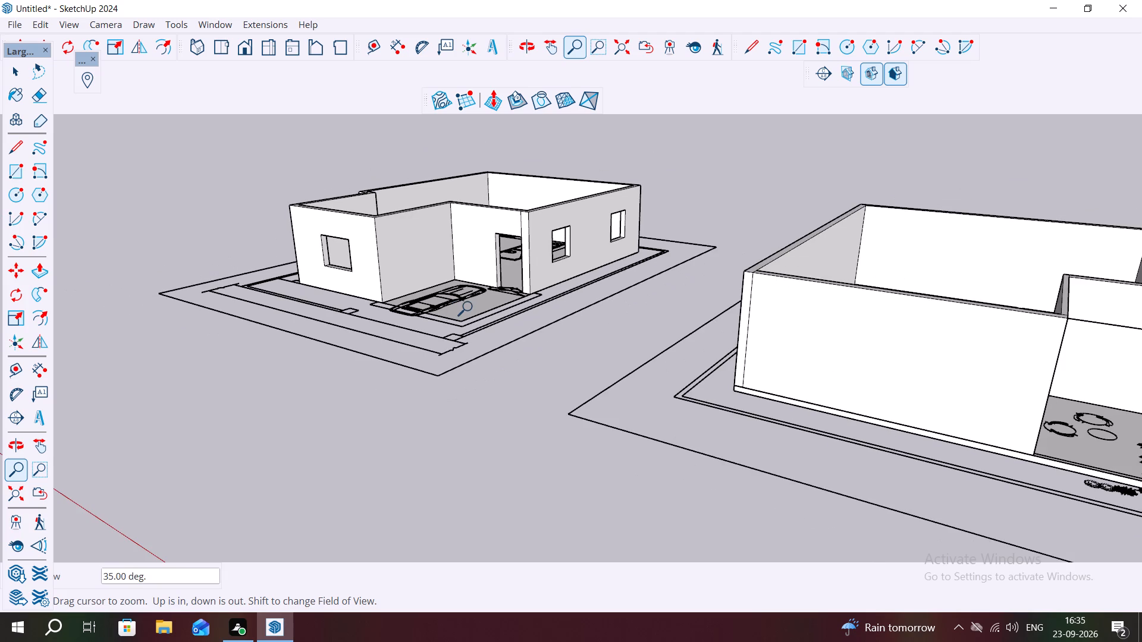
key("space")
left_click(473, 314)
scroll(486, 309, "down", 3)
middle_click_drag(631, 314, 653, 323)
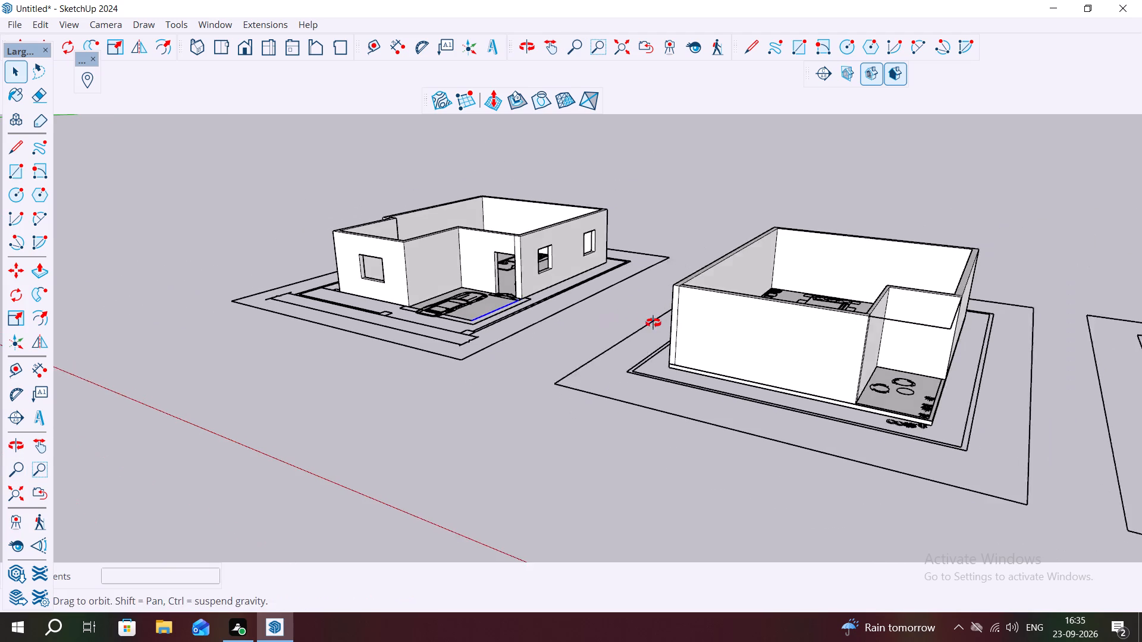
middle_click_drag(653, 323, 660, 329)
middle_click_drag(921, 418, 917, 366)
scroll(926, 382, "up", 6)
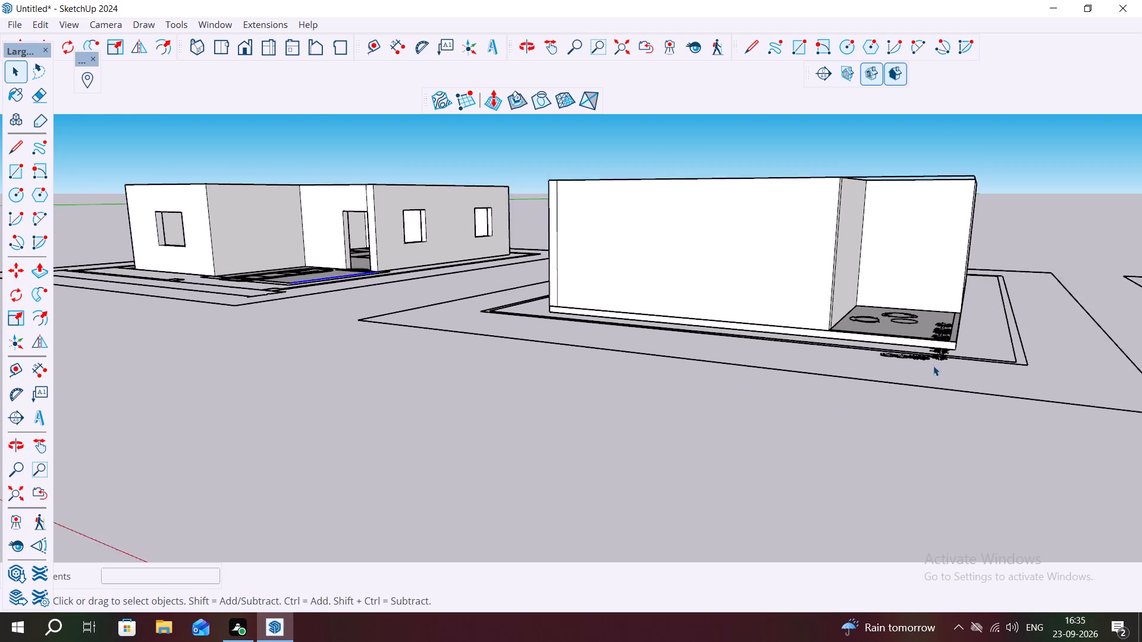
scroll(933, 366, "up", 3)
key("Escape")
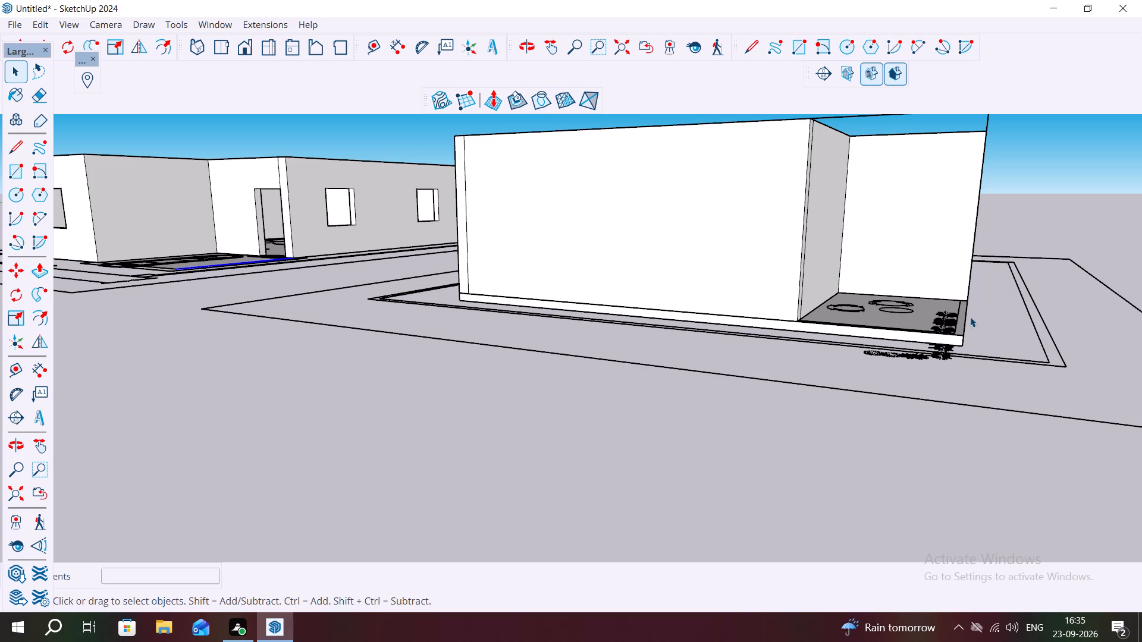
key("m")
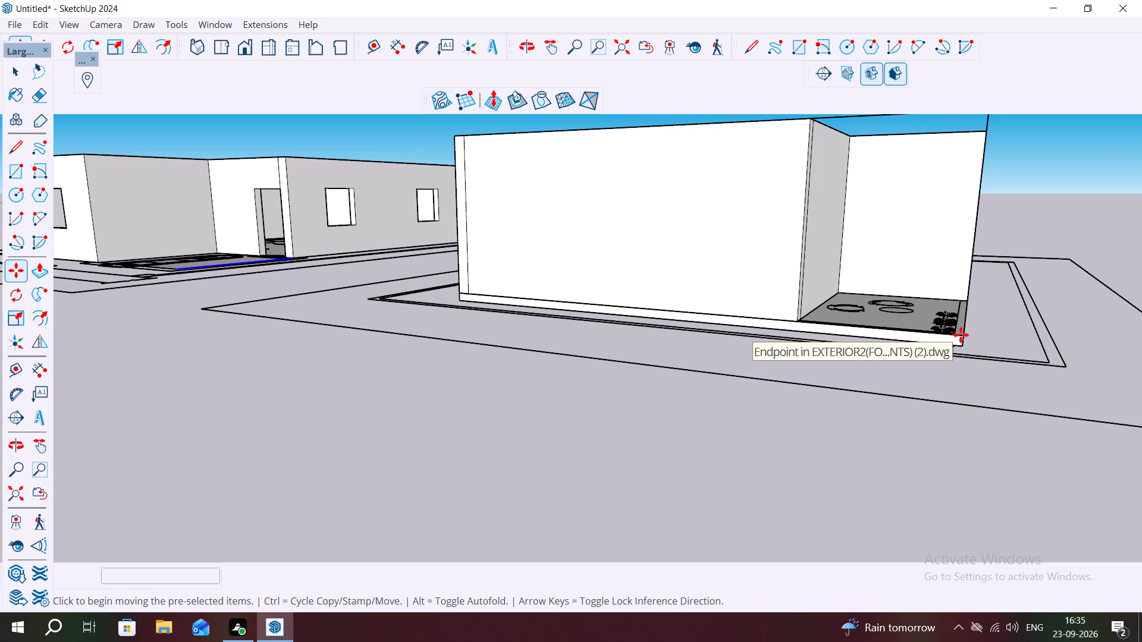
key("space")
double_click(945, 340)
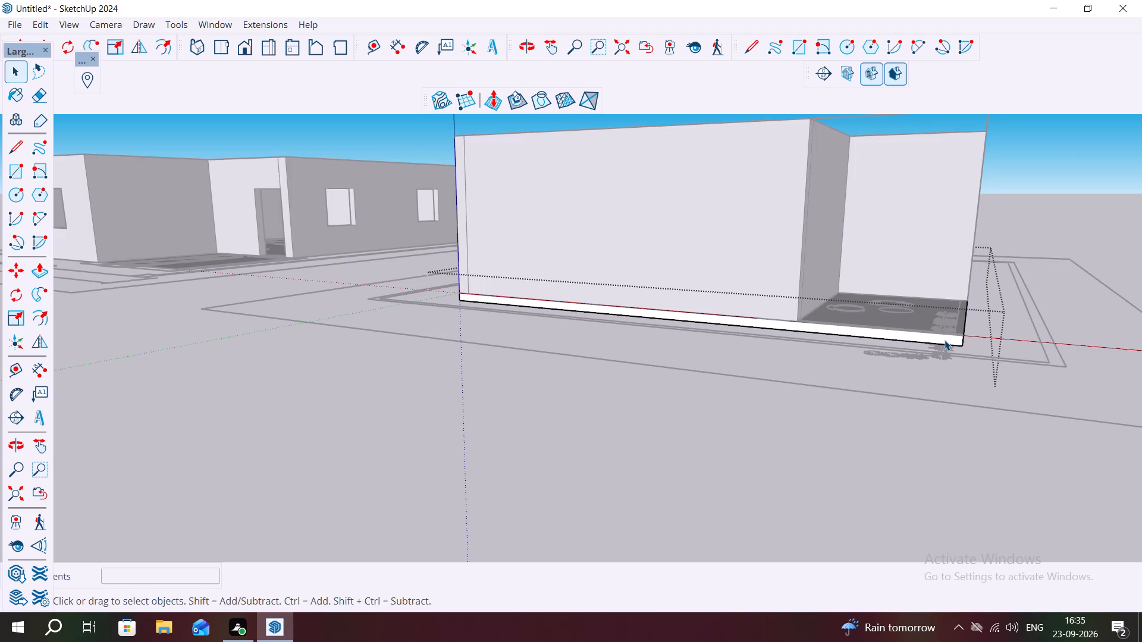
double_click(945, 340)
left_click(945, 340)
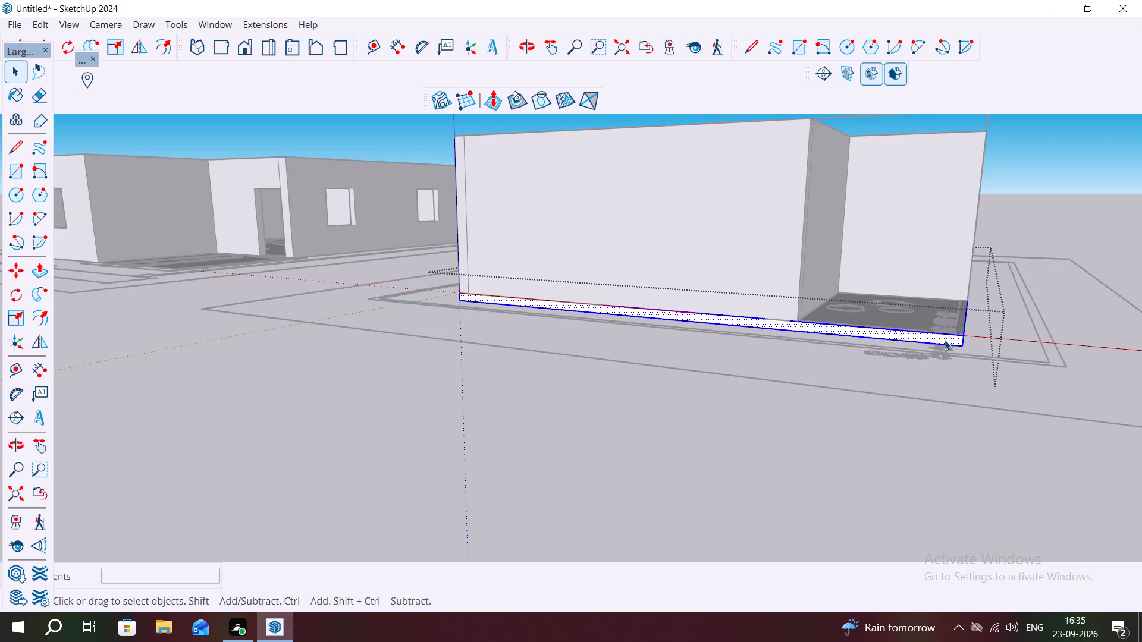
right_click(945, 340)
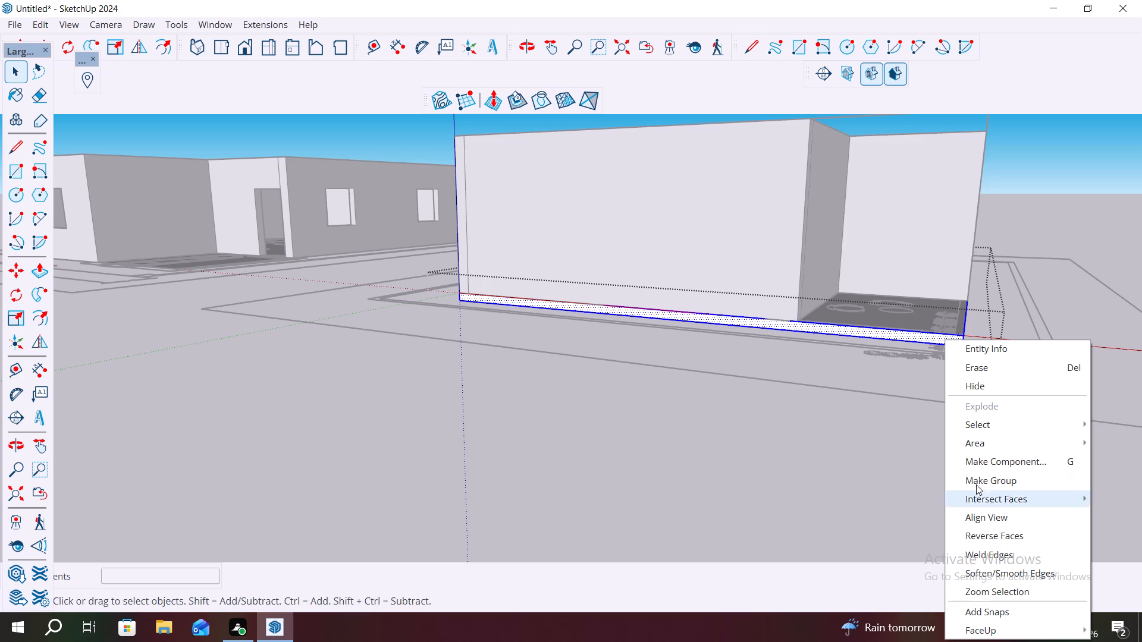
left_click(990, 476)
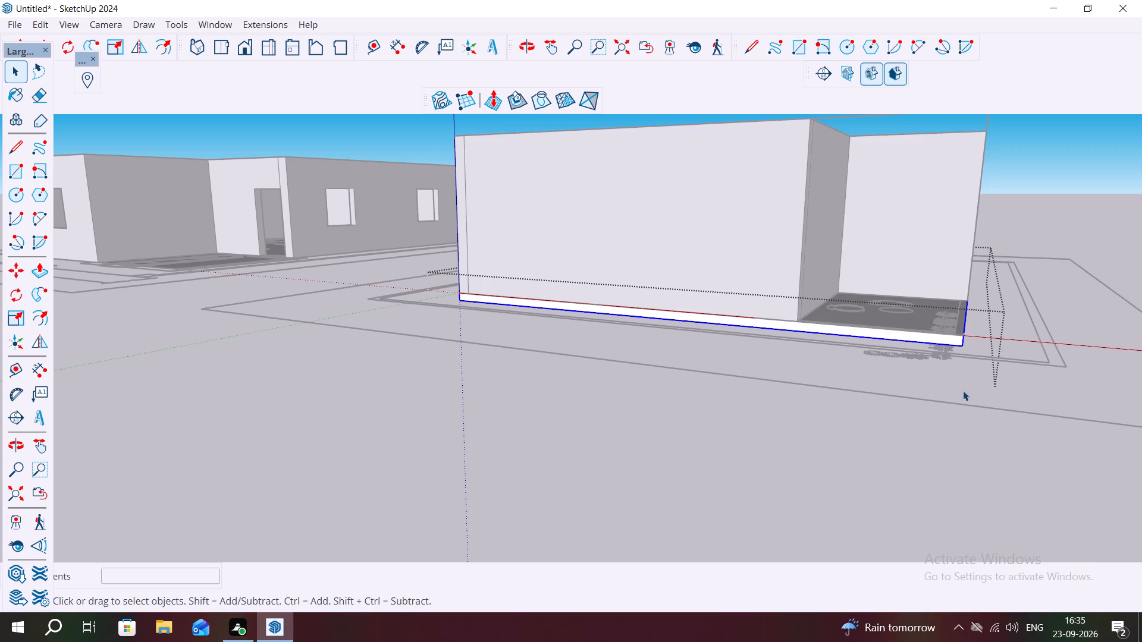
Copy the slab group by its bottom front corner to the windowed building's carport, about 58' 11" away.
key("m")
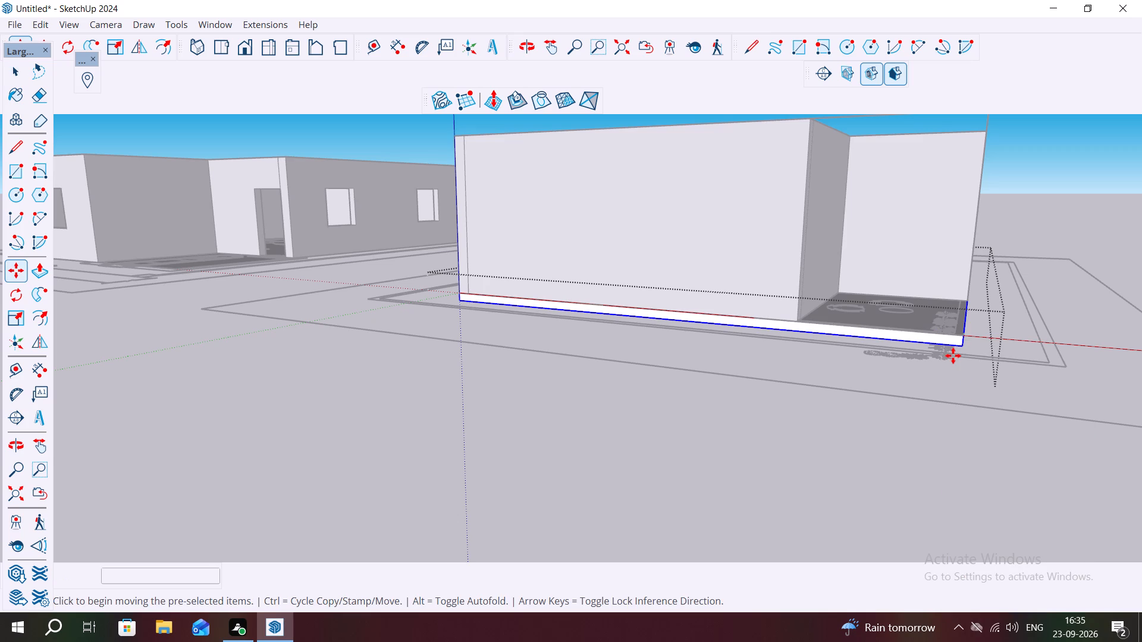
left_click(964, 342)
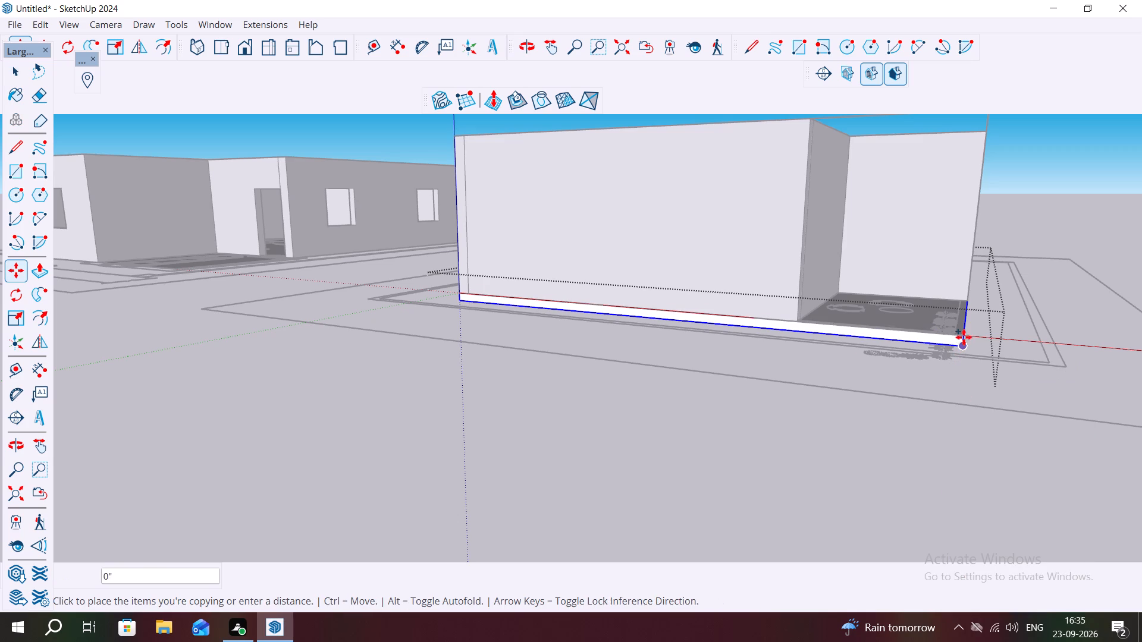
scroll(261, 225, "down", 3)
middle_click_drag(196, 238, 315, 279)
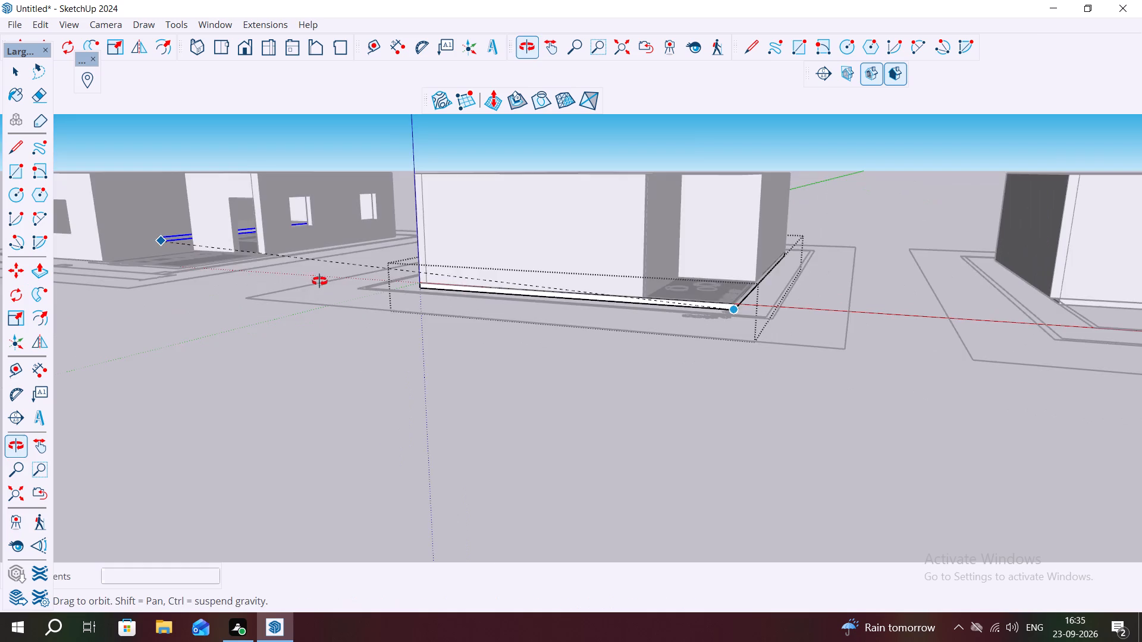
scroll(214, 295, "up", 3)
scroll(158, 313, "up", 8)
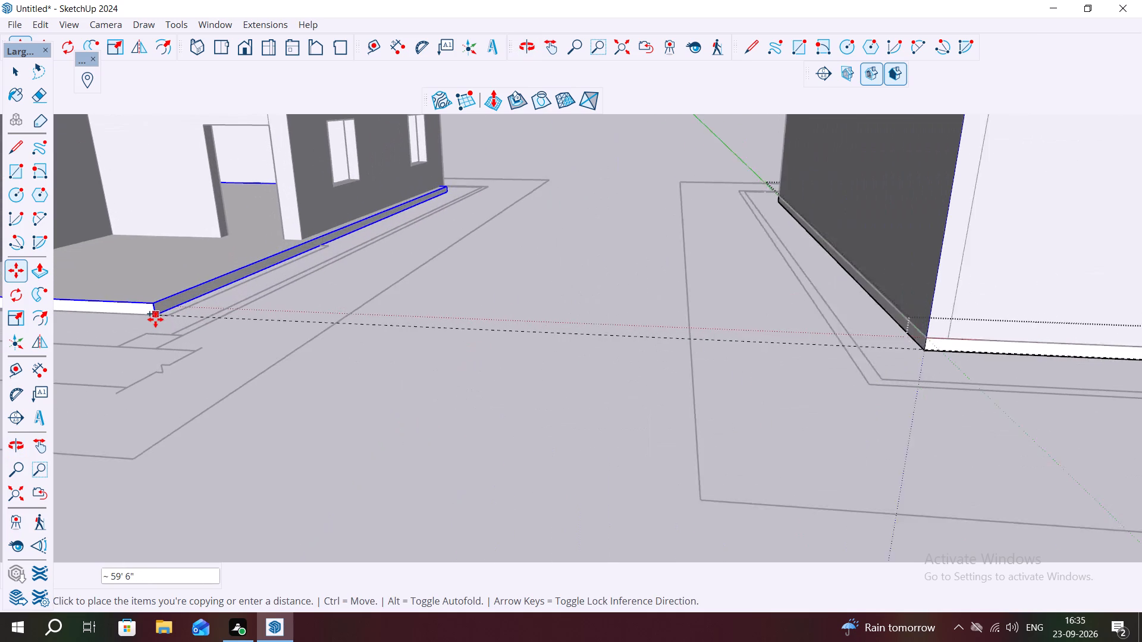
scroll(155, 319, "up", 3)
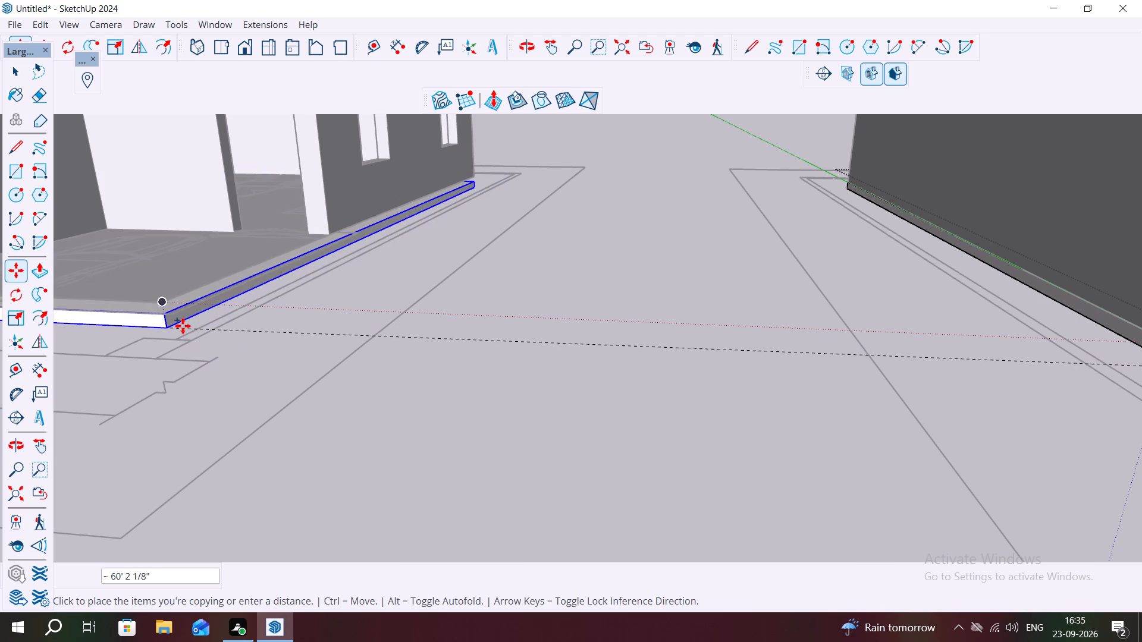
scroll(181, 326, "up", 7)
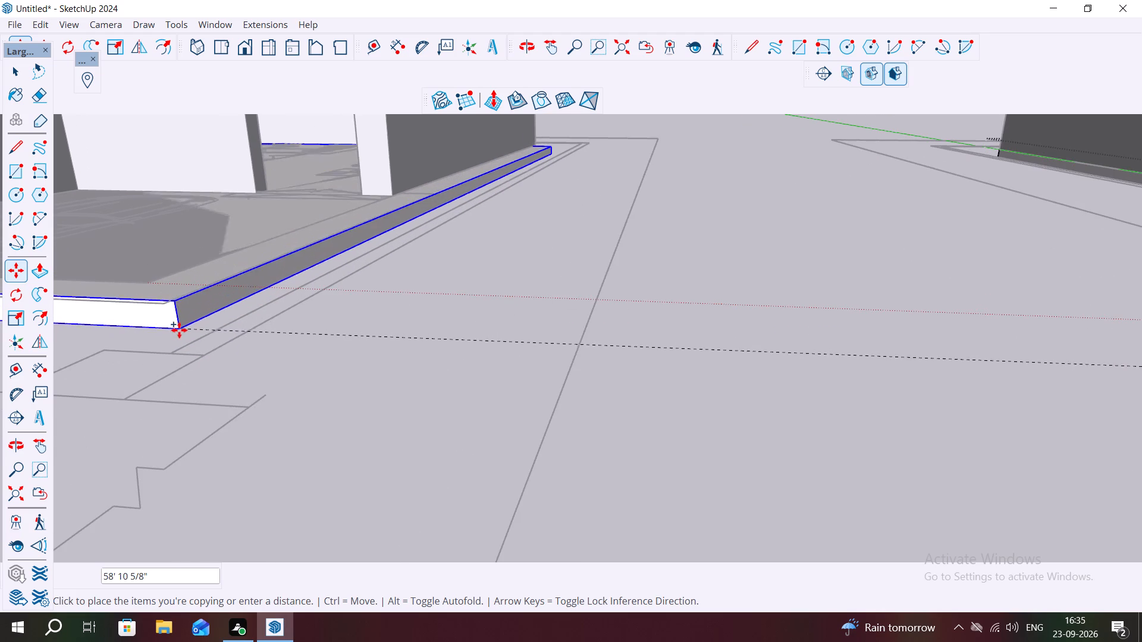
scroll(173, 329, "up", 4)
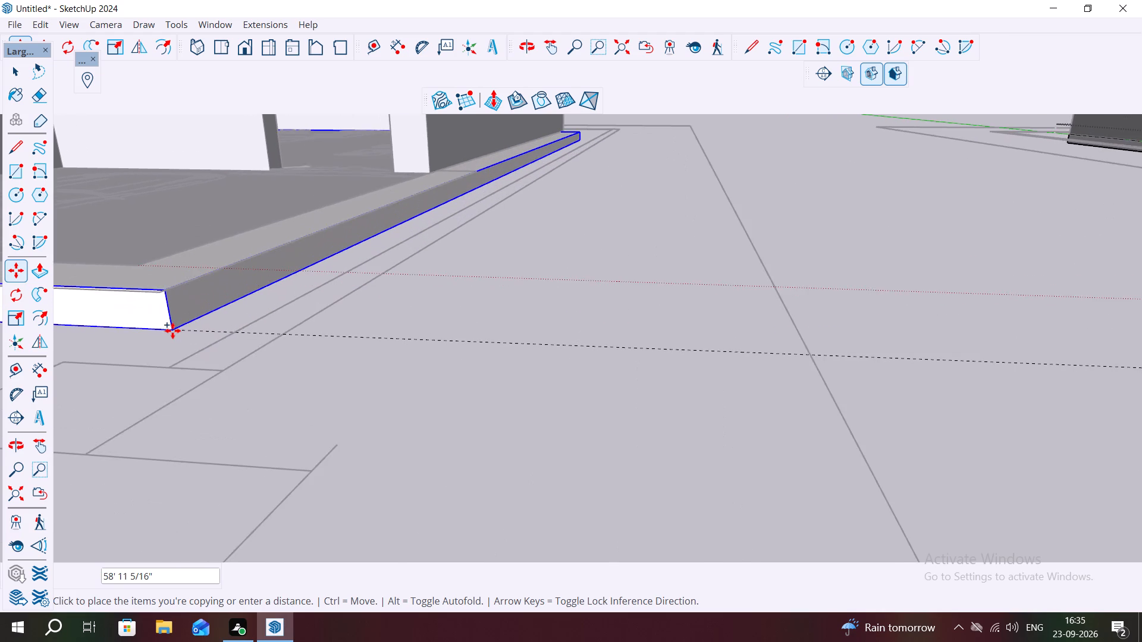
scroll(172, 331, "up", 1)
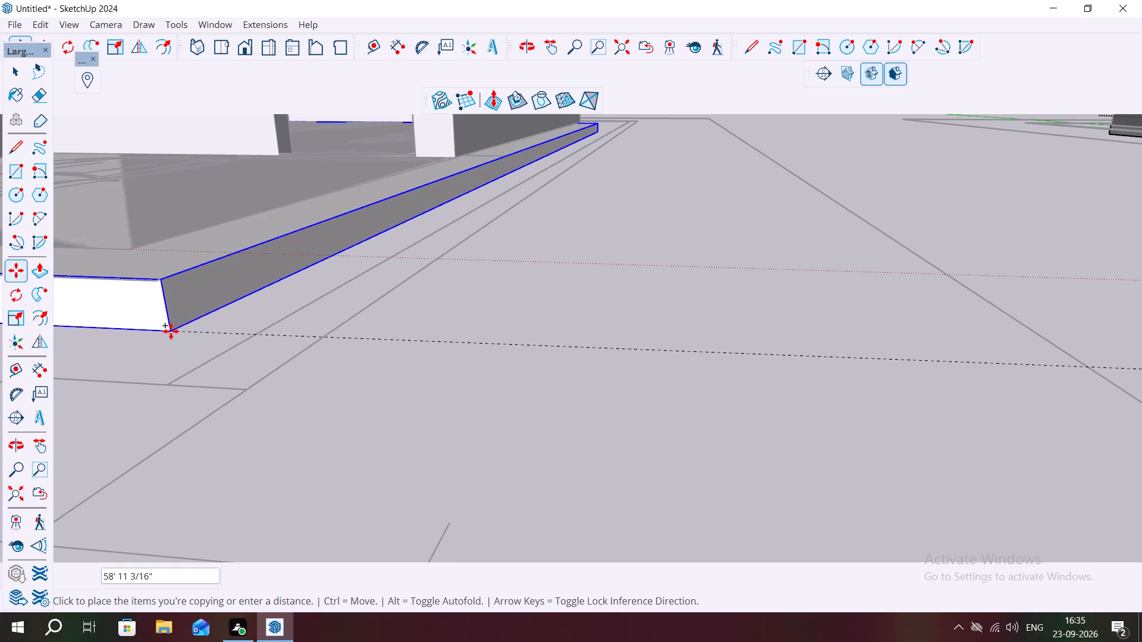
scroll(171, 331, "up", 4)
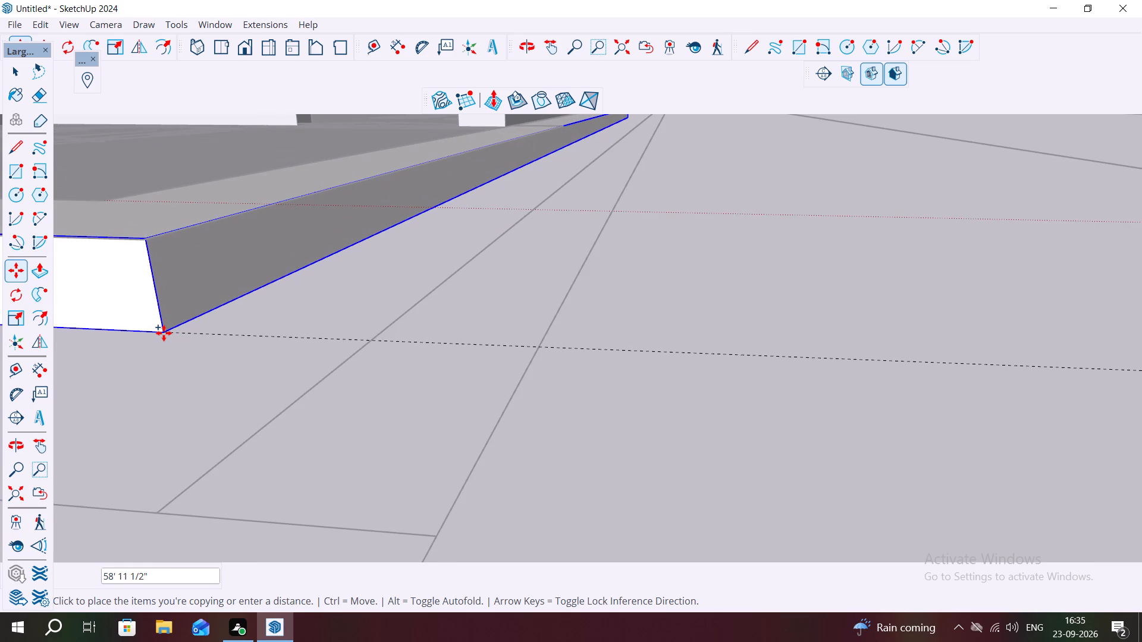
left_click(164, 334)
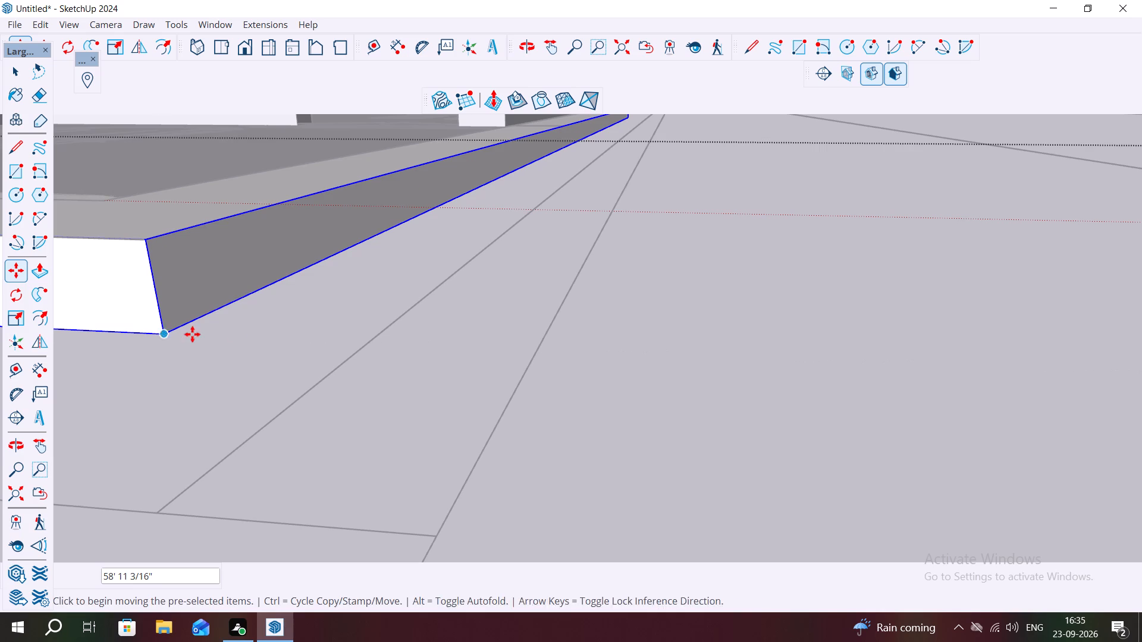
scroll(281, 320, "down", 7)
key("Escape")
key("space")
Close the open slab group and return to the whole model.
left_click(485, 341)
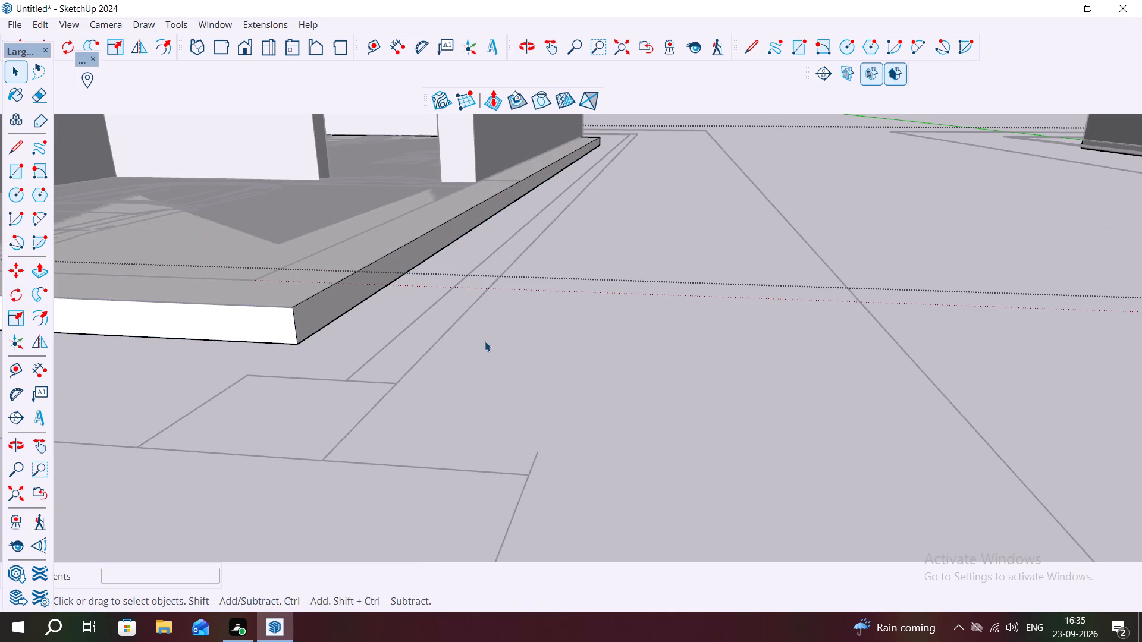
scroll(620, 327, "down", 10)
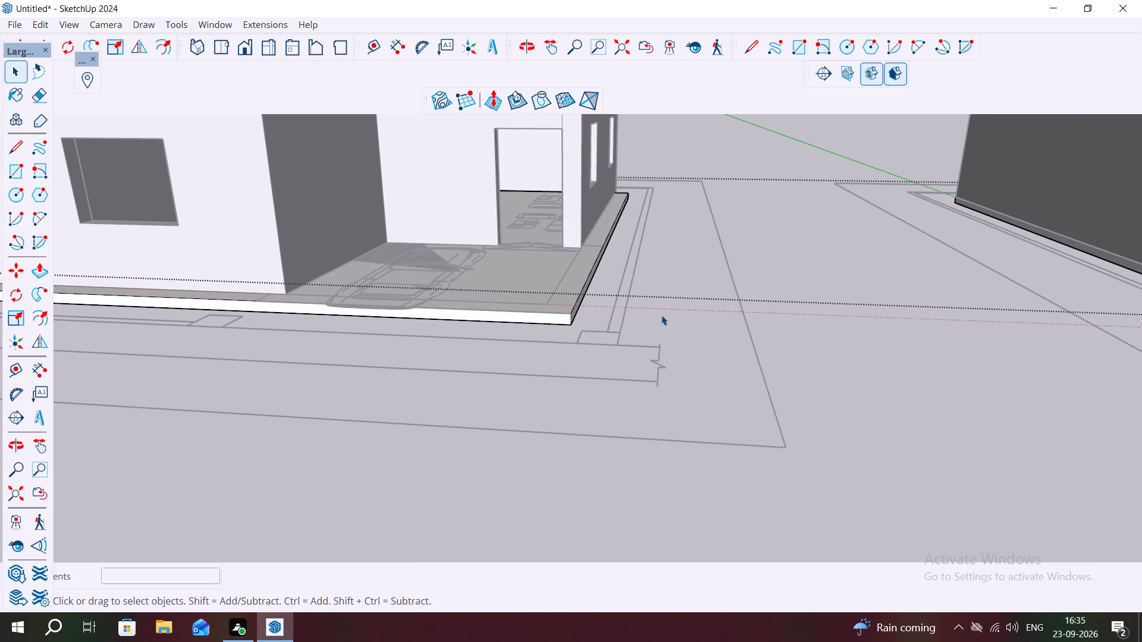
left_click(661, 315)
left_click(427, 231)
key("space")
left_click(679, 217)
scroll(761, 313, "down", 1)
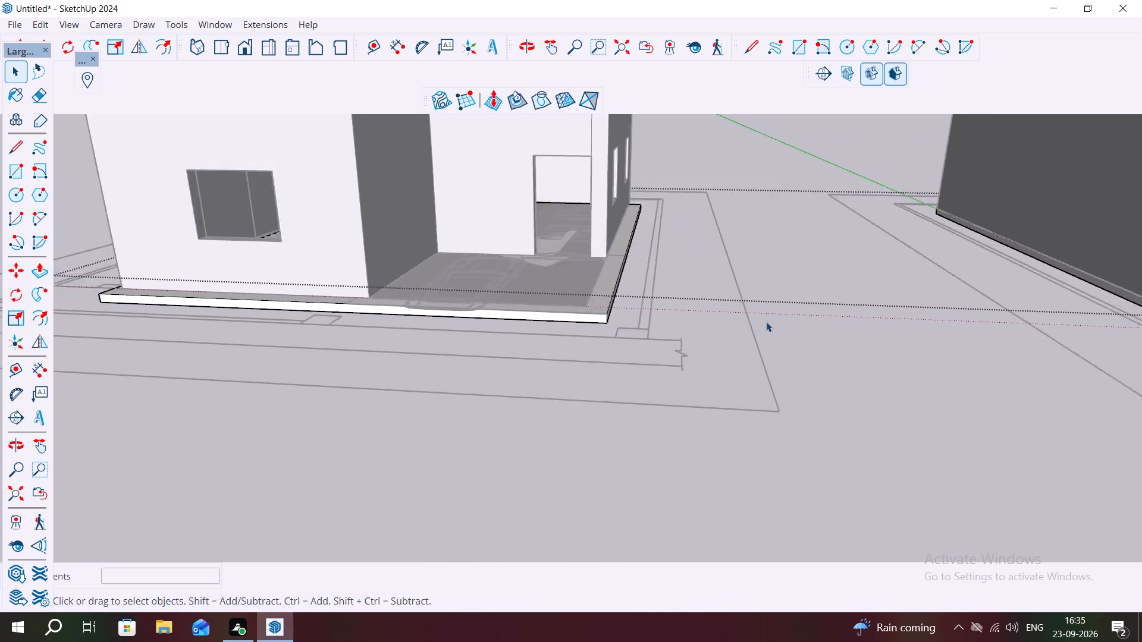
scroll(766, 322, "down", 7)
left_click(319, 203)
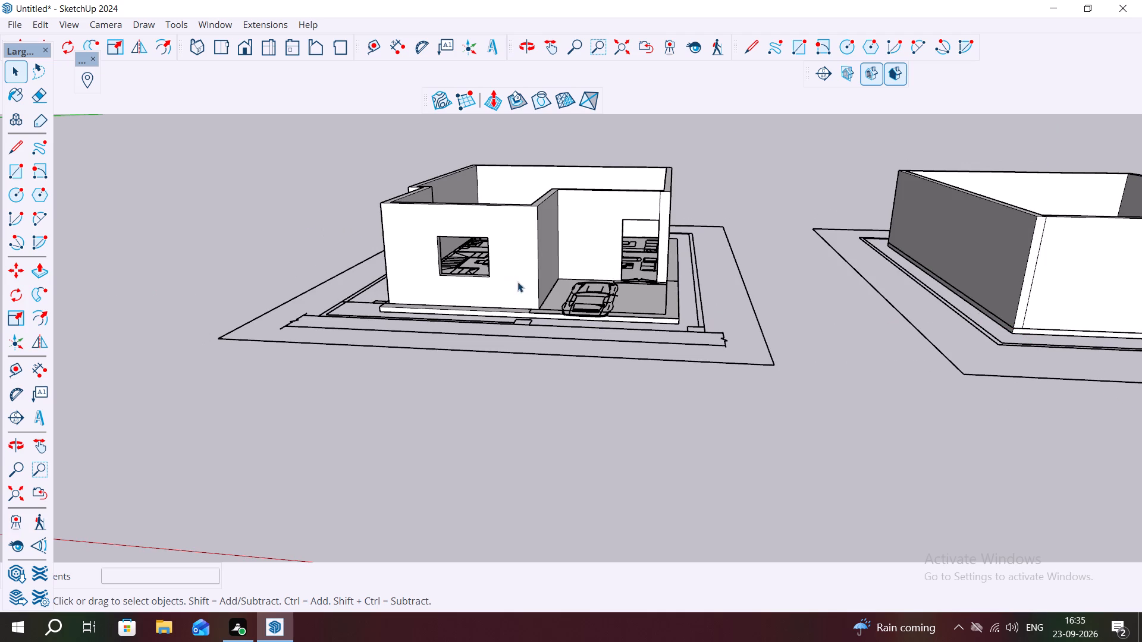
Move the floor slab group along the green axis by about 8 1/16" toward the windowed building's front wall.
middle_click_drag(524, 286, 525, 321)
scroll(513, 329, "up", 8)
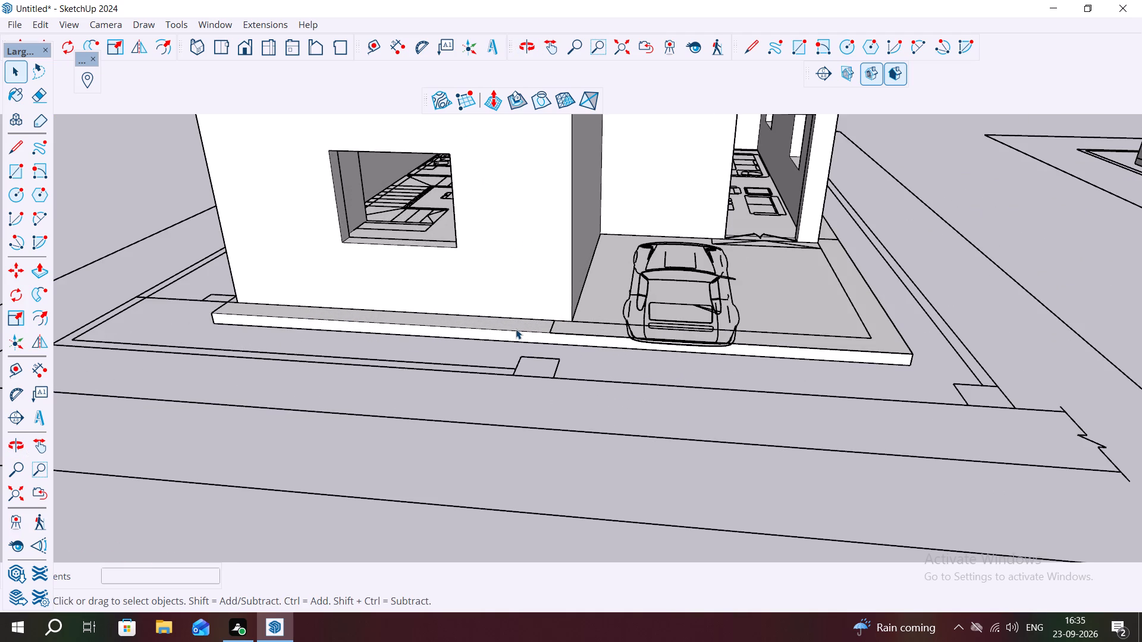
left_click(521, 329)
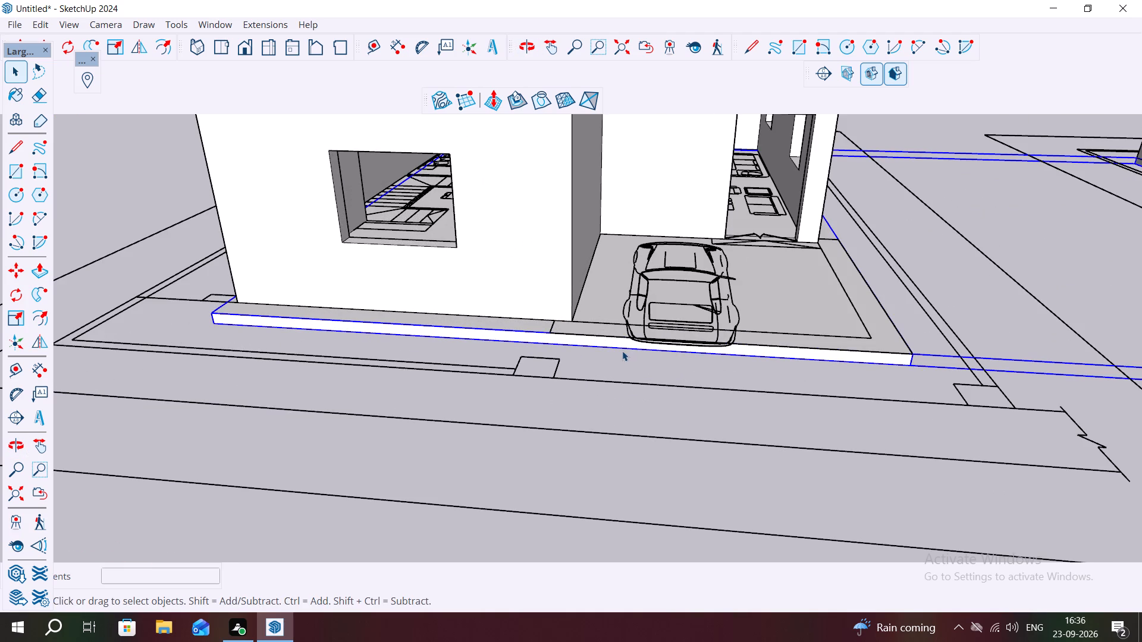
key("m")
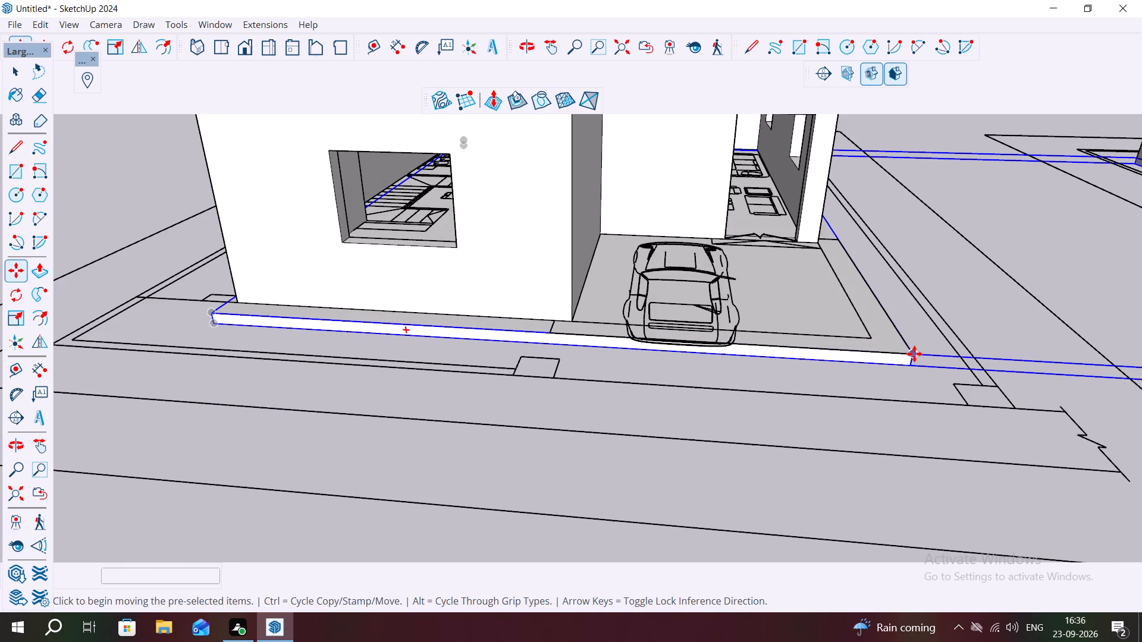
left_click(913, 353)
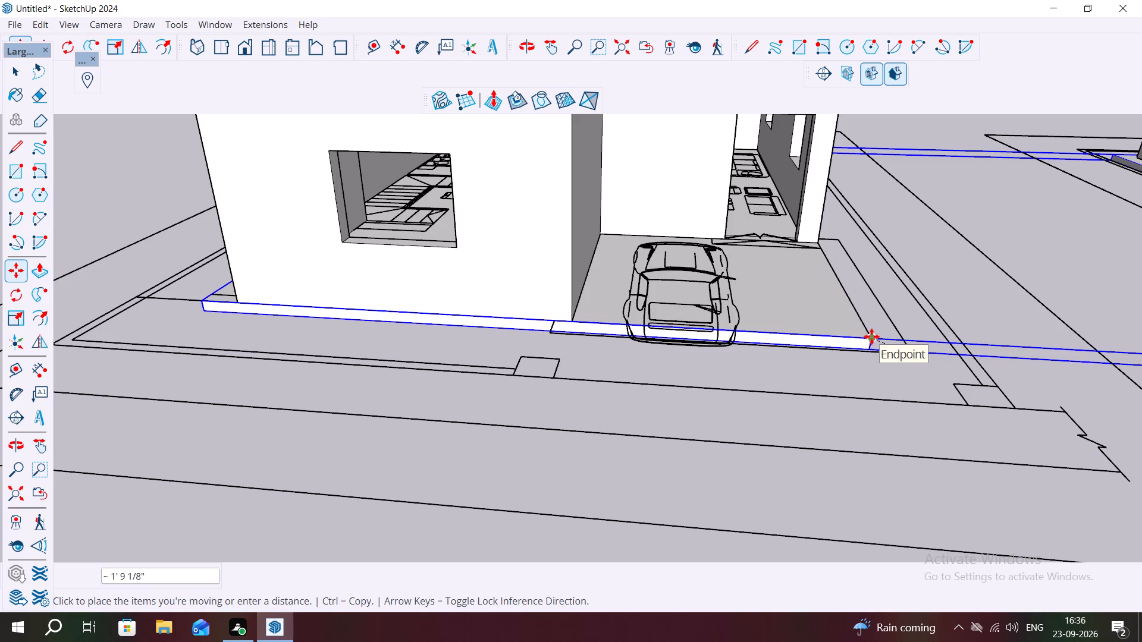
left_click(914, 343)
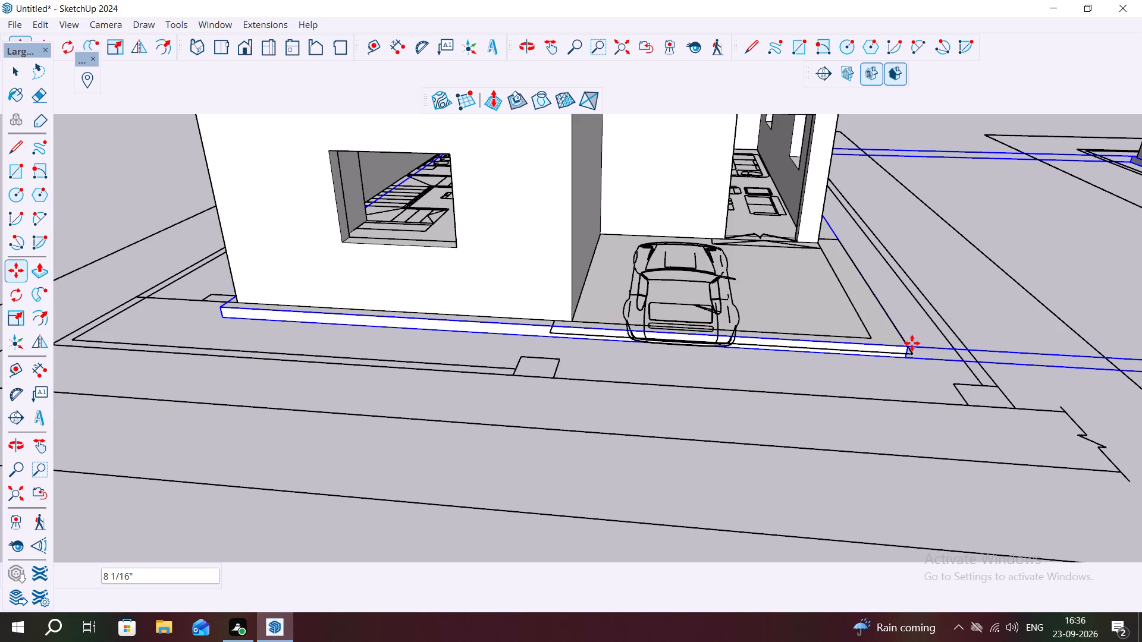
key("Escape")
scroll(583, 321, "up", 3)
key("space")
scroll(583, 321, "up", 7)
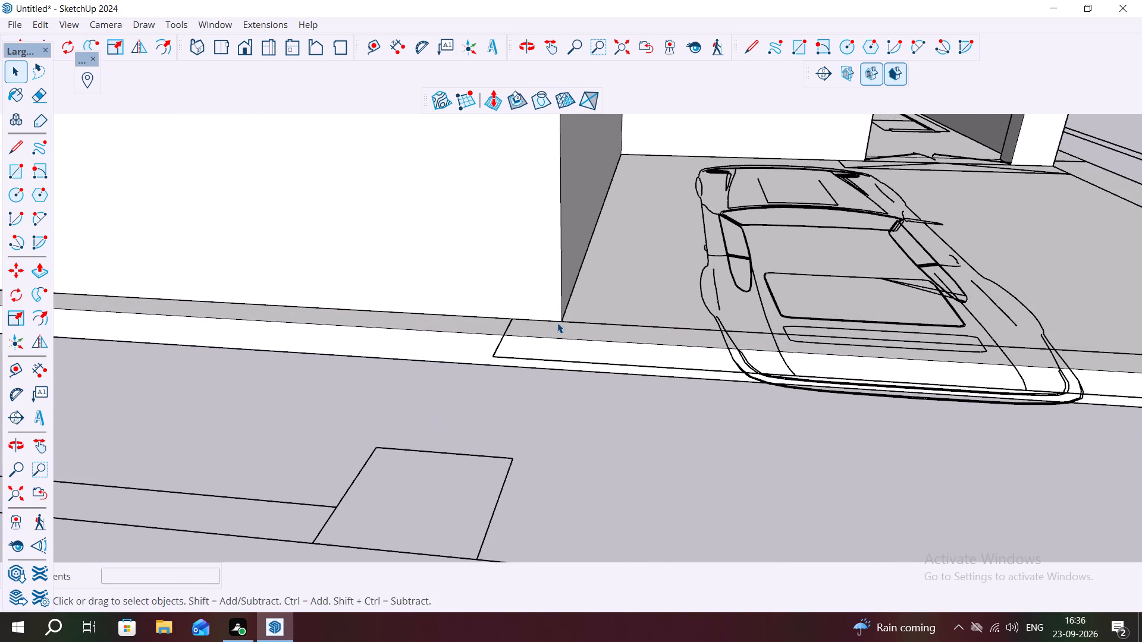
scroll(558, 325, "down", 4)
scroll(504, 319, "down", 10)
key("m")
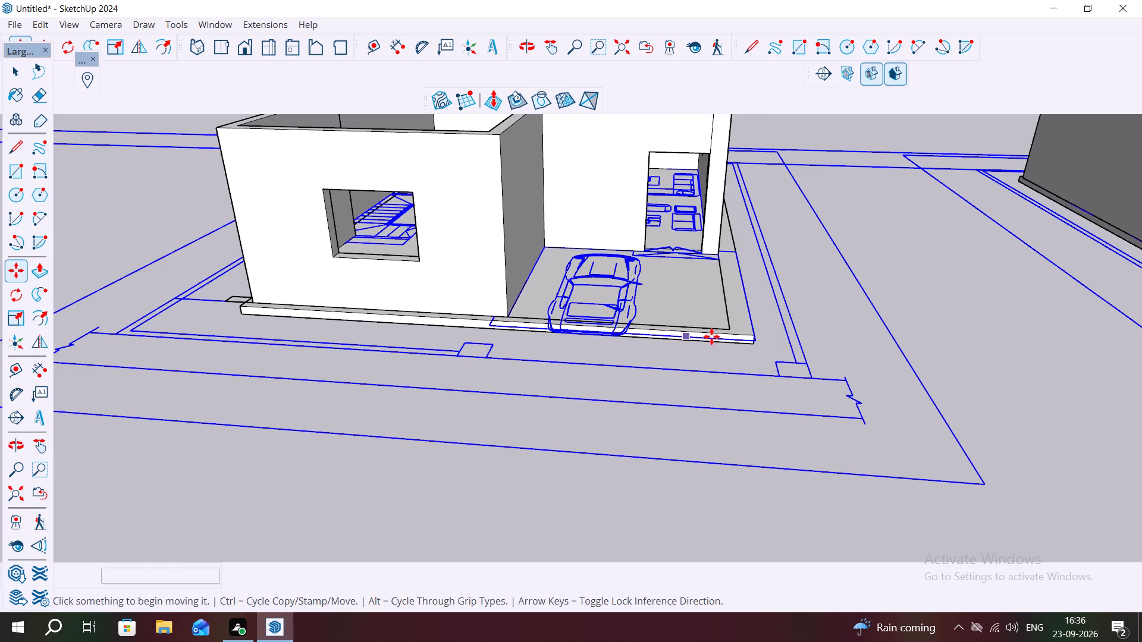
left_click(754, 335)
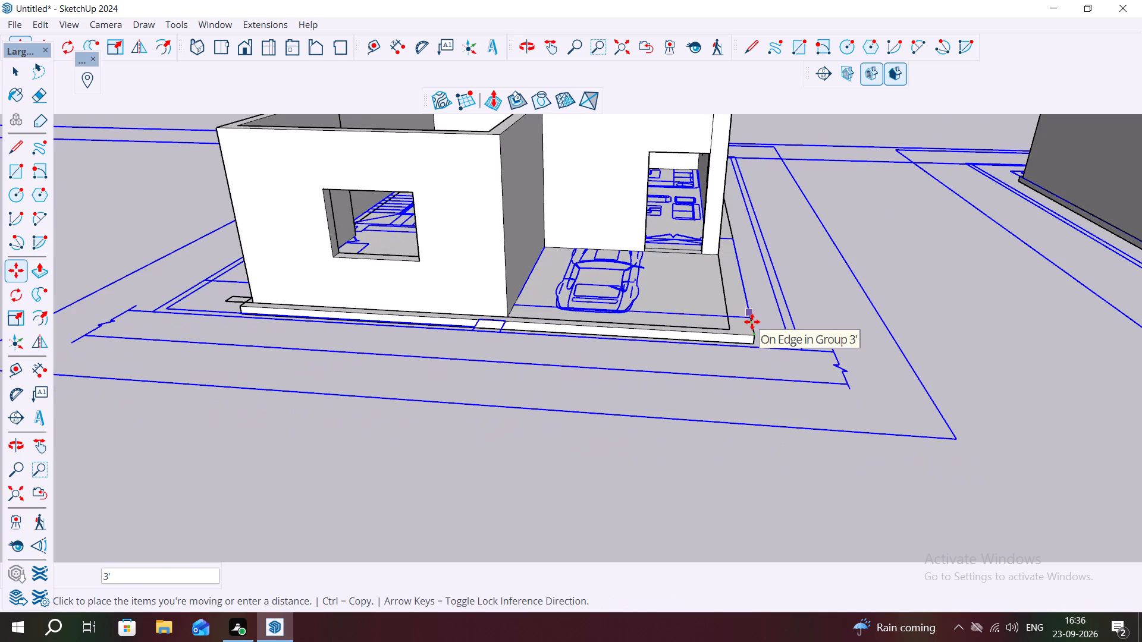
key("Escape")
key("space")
Move the floor slab group in two shifts, about 6 3/4" and about 2 5/8", toward the carport outline's outer front corner.
scroll(750, 336, "up", 3)
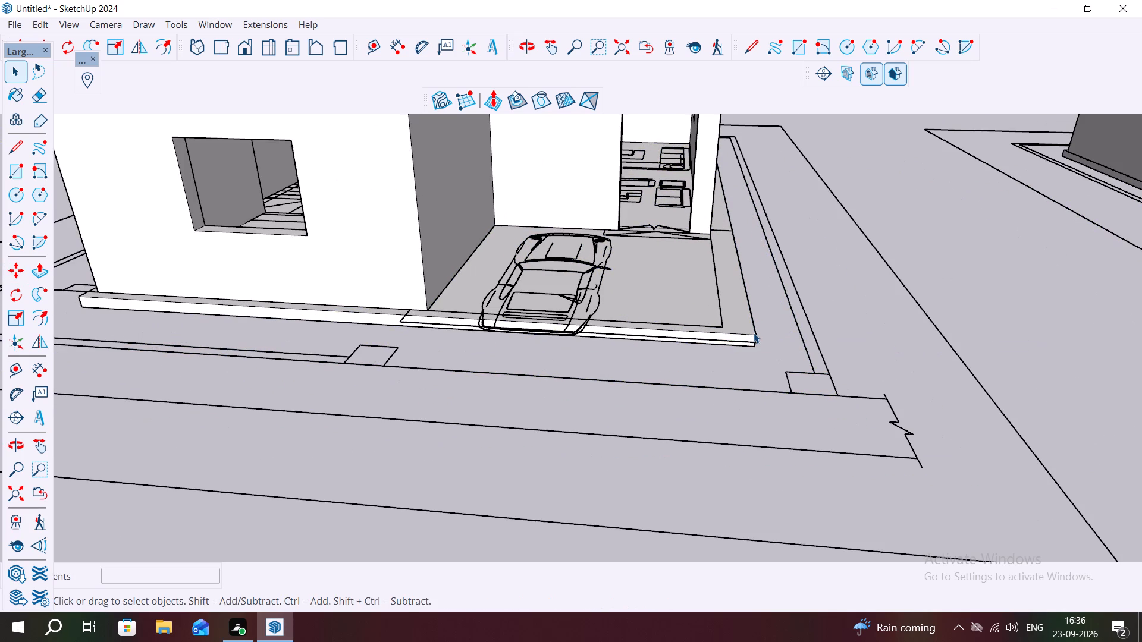
left_click(754, 333)
key("m")
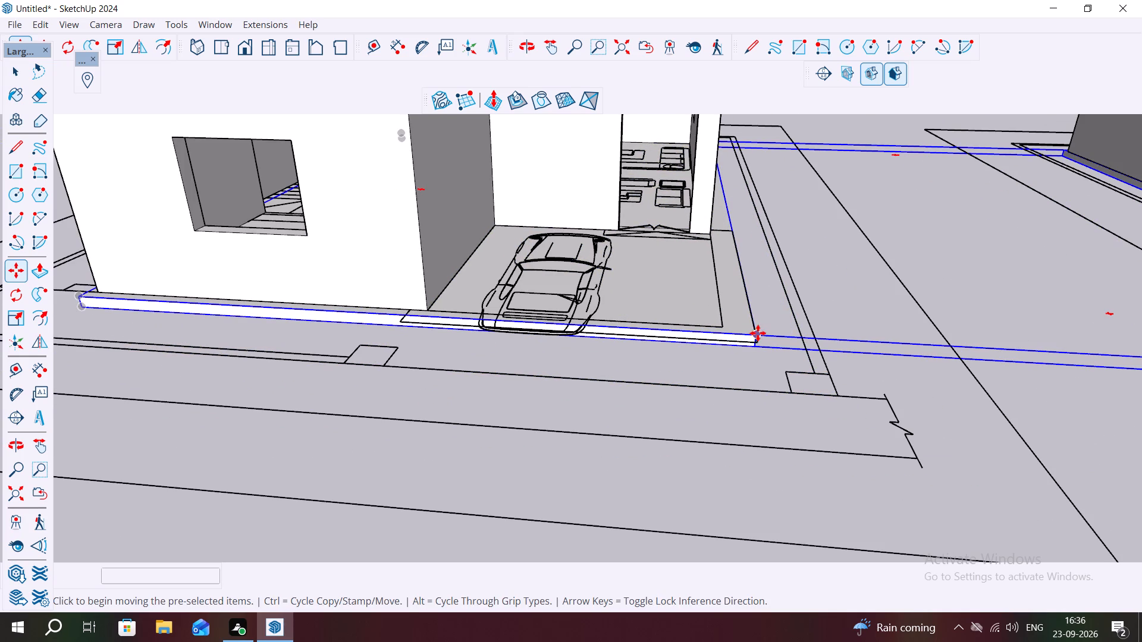
left_click(758, 333)
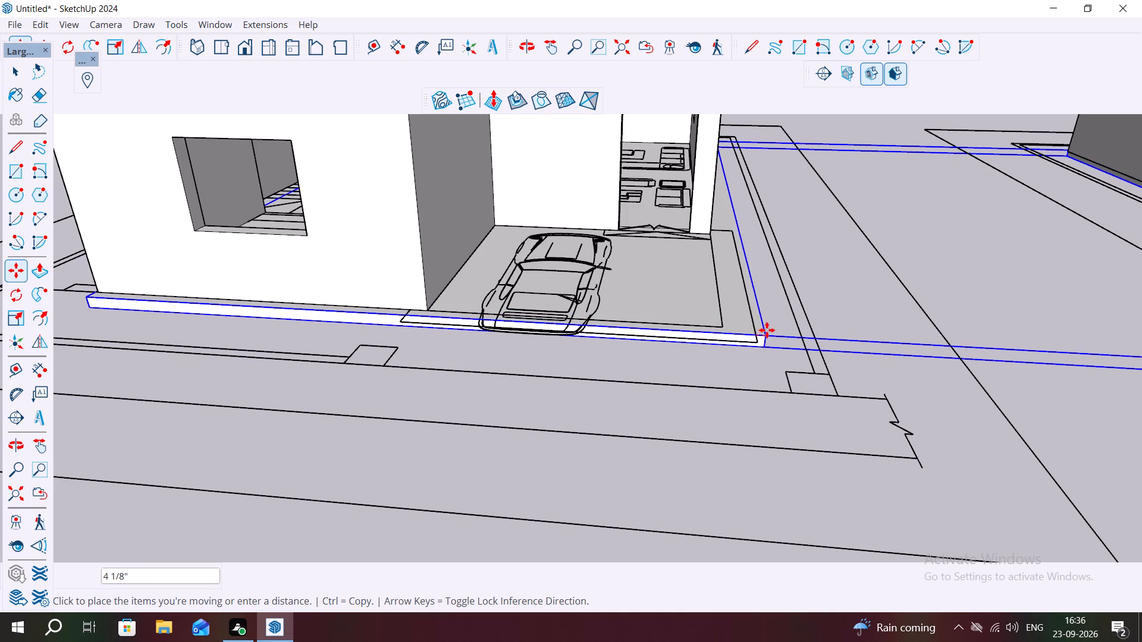
scroll(756, 323, "up", 4)
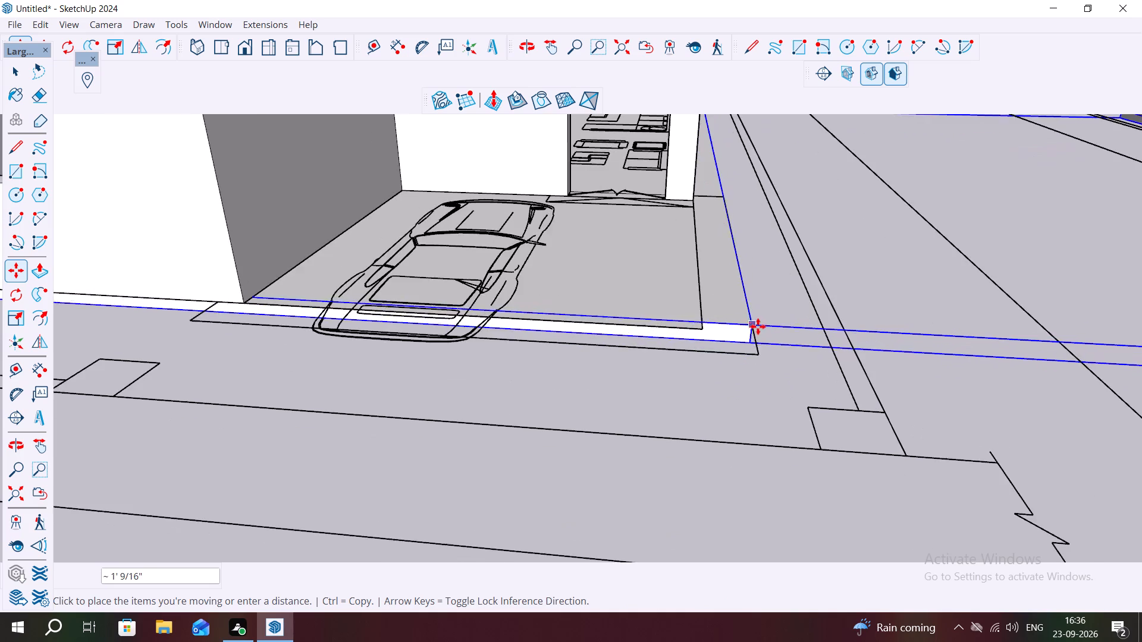
scroll(758, 326, "up", 3)
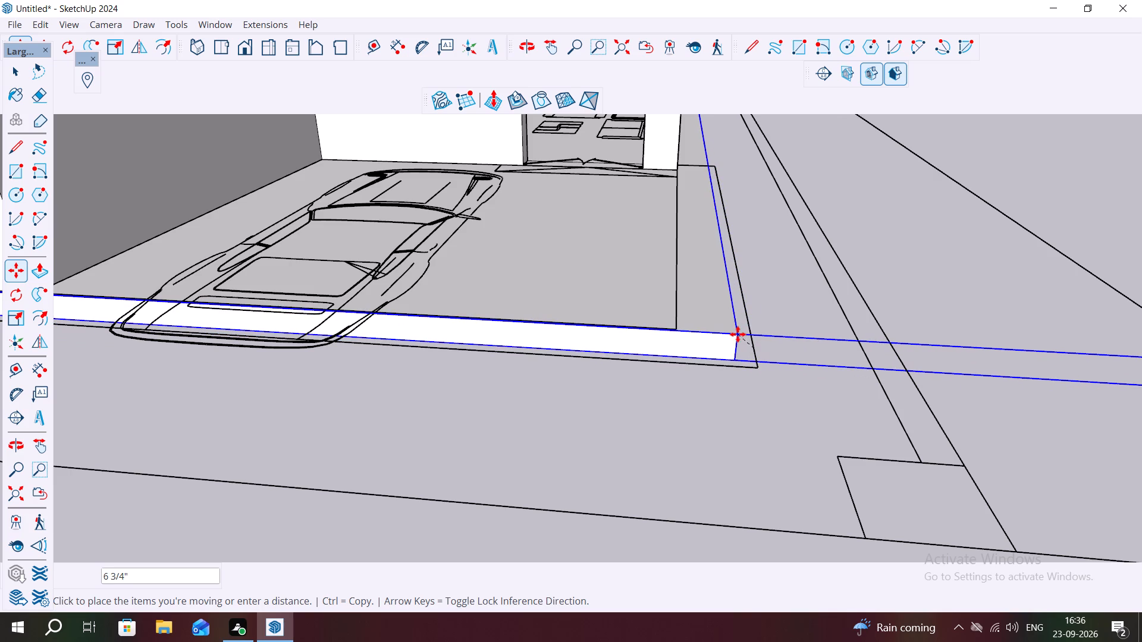
left_click(738, 334)
left_click(735, 358)
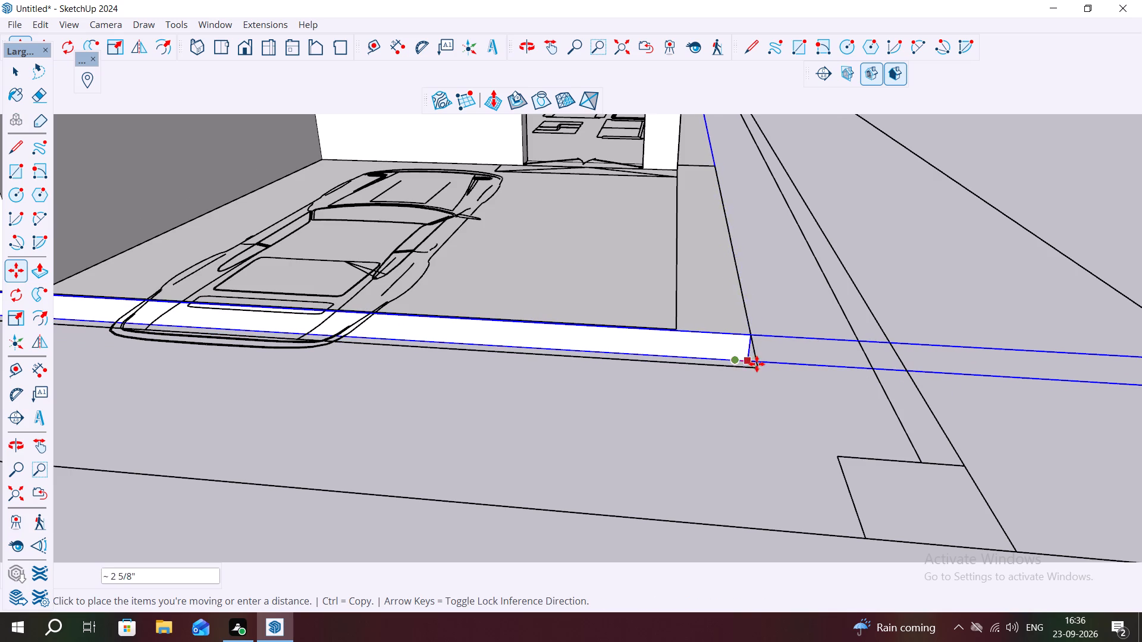
left_click(757, 364)
scroll(779, 341, "down", 13)
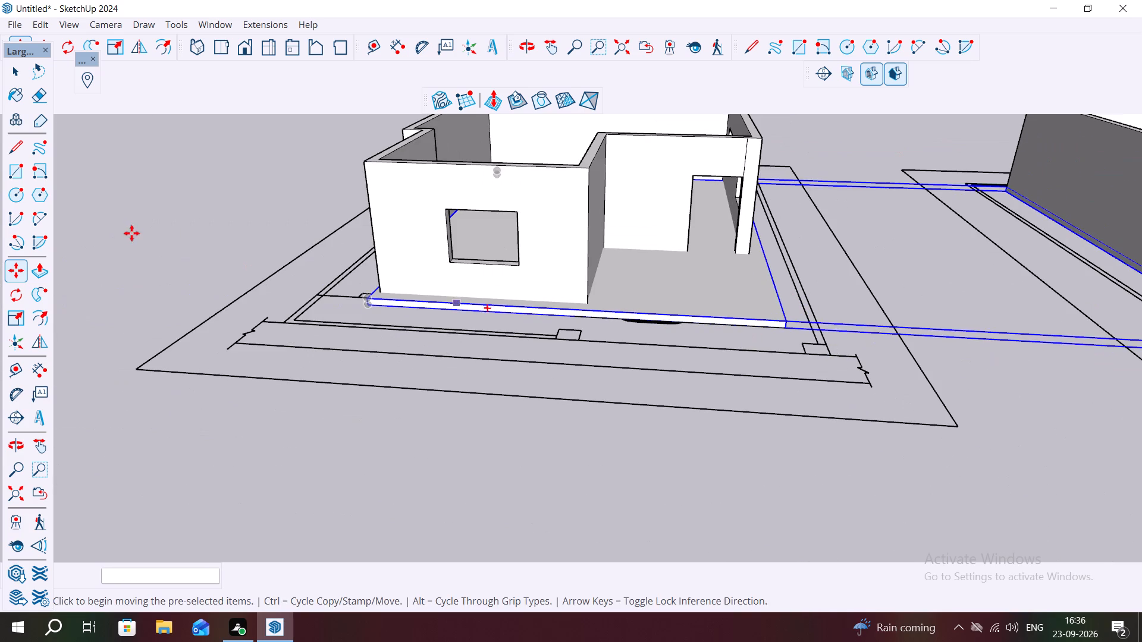
key("Escape")
key("space")
Start a Type B, 36" high MAJ rail from the front wall corner across the carport front, 13' 6" long, divided into 4 spans.
scroll(600, 275, "up", 1)
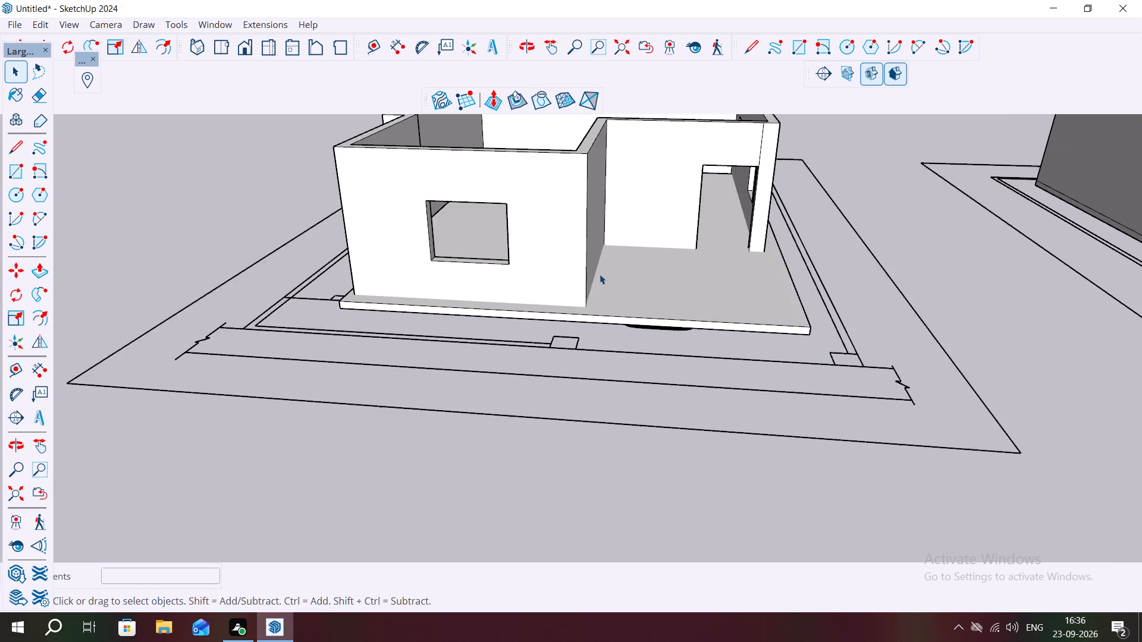
middle_click_drag(598, 273, 561, 265)
scroll(628, 279, "up", 3)
scroll(523, 260, "down", 6)
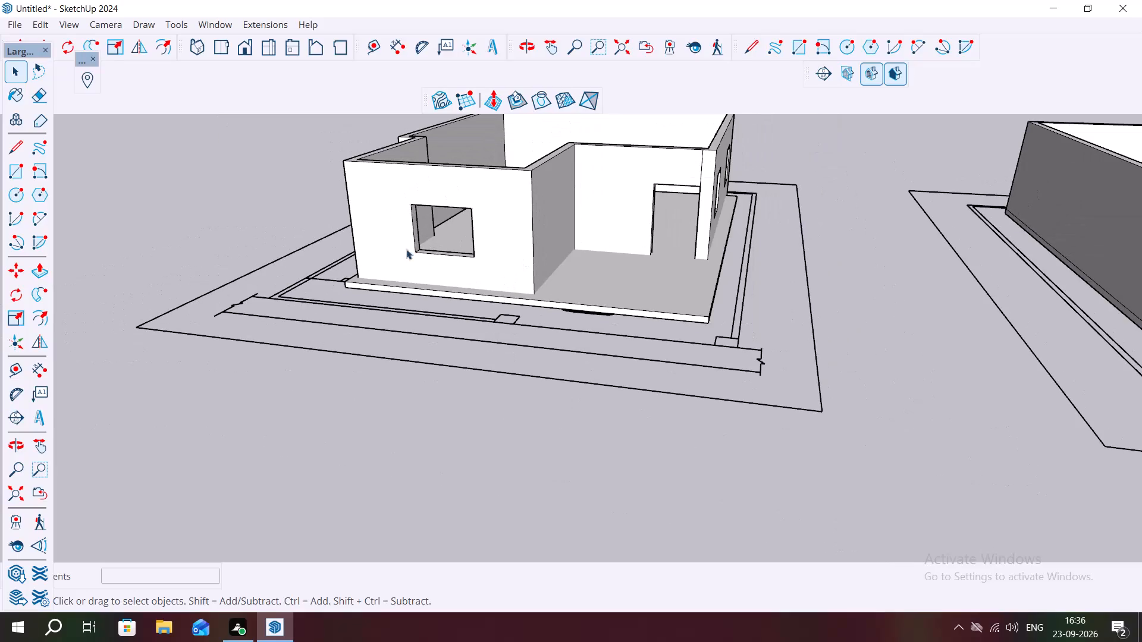
left_click(217, 19)
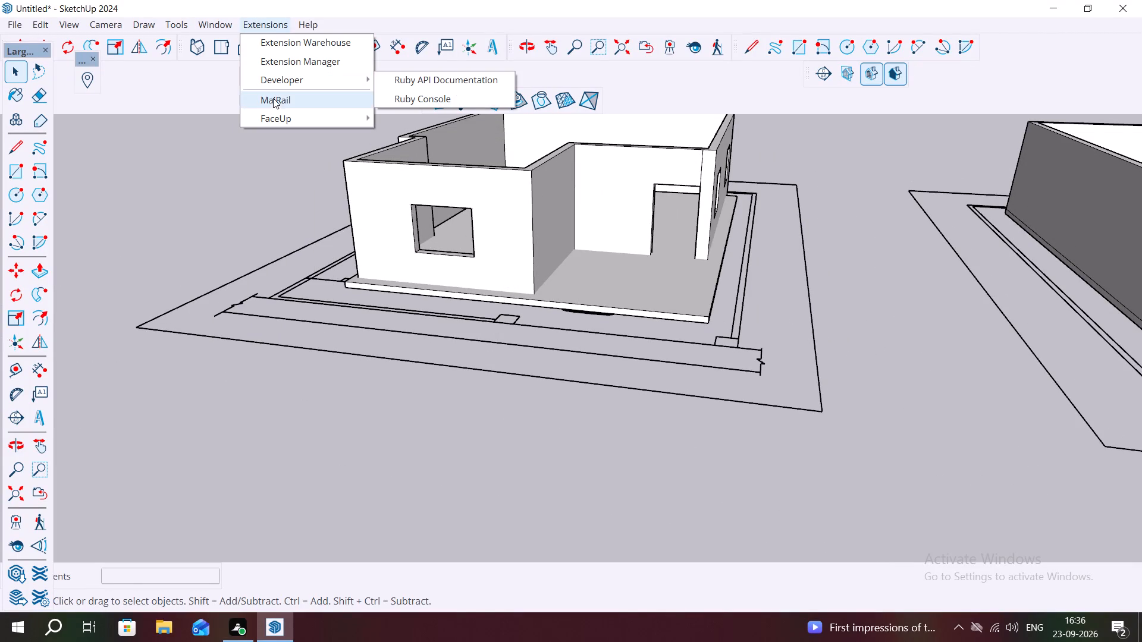
left_click(274, 103)
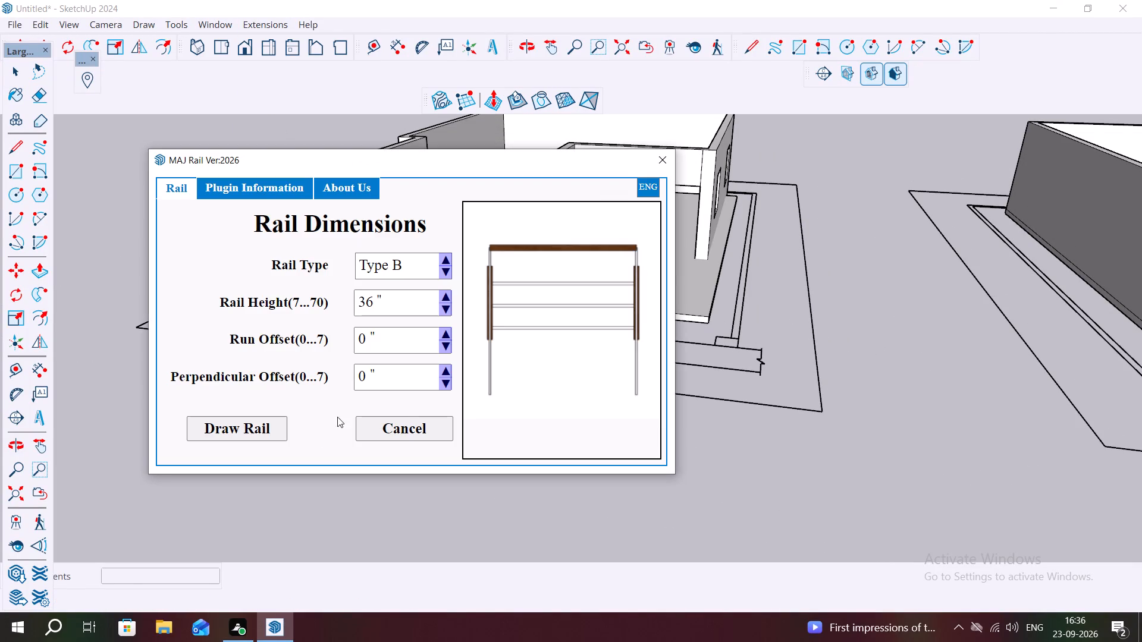
left_click(241, 427)
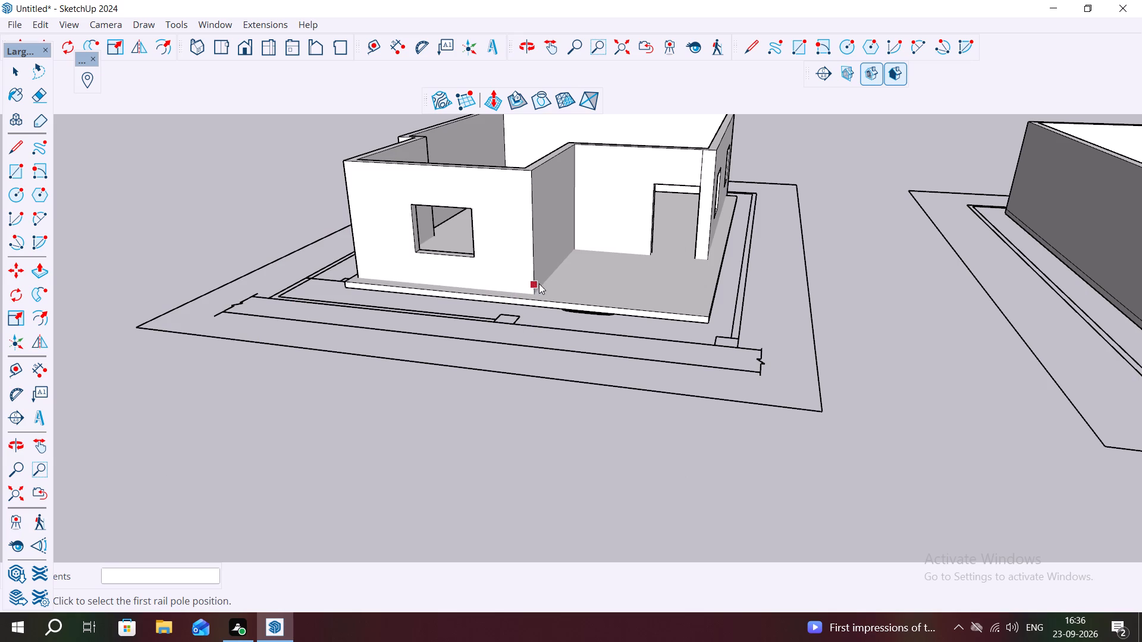
middle_click_drag(541, 284, 554, 333)
scroll(538, 317, "up", 3)
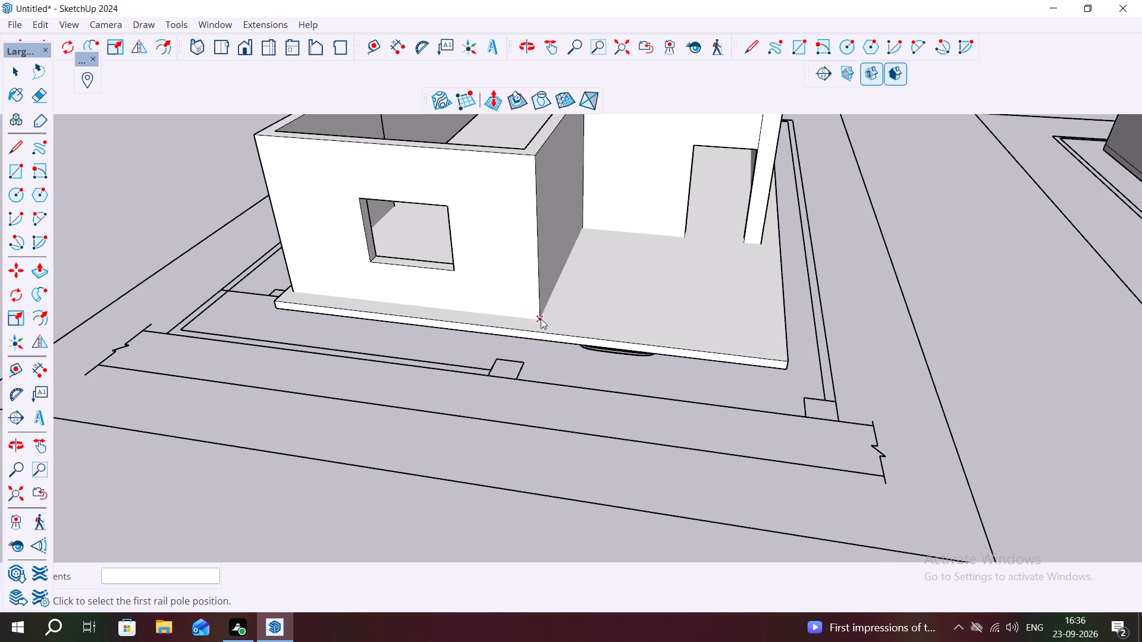
left_click(541, 319)
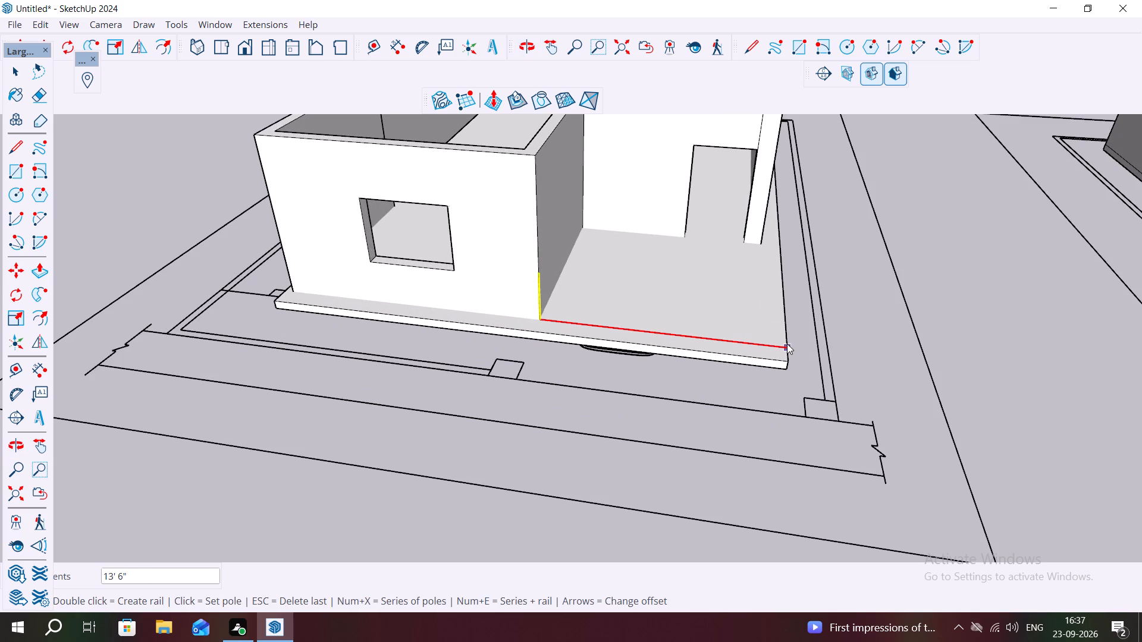
type("4X")
key("space")
key("Return")
key("Return")
key("4")
key("x")
key("Return")
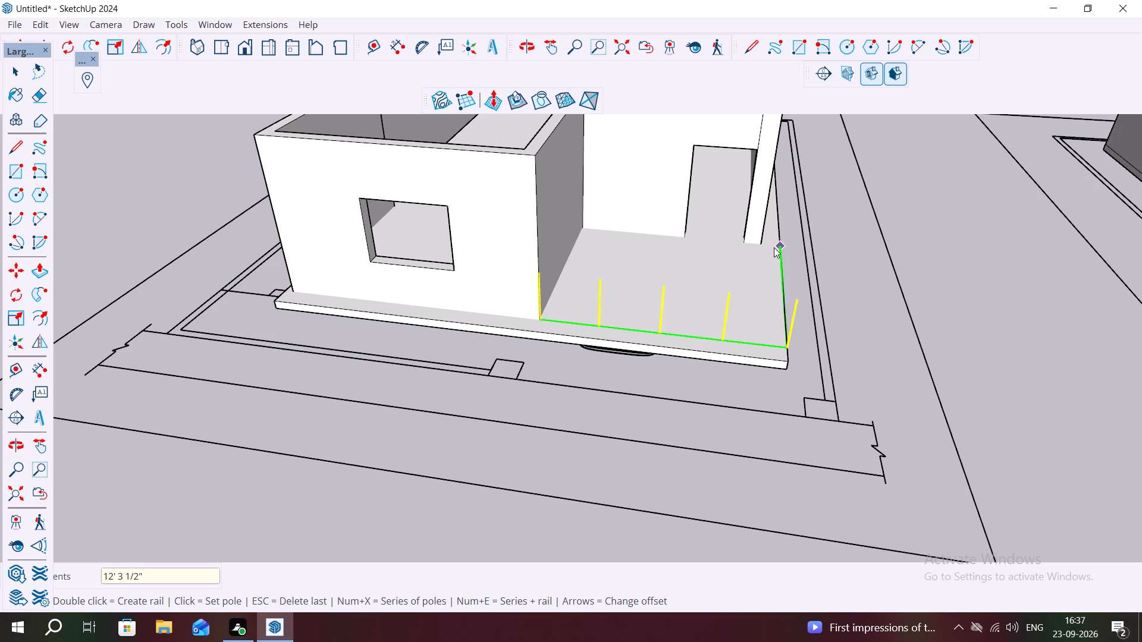
Continue the rail along the carport's open side for 12' 3 1/2" in 4 spans and generate the railing.
type("4X")
key("Return")
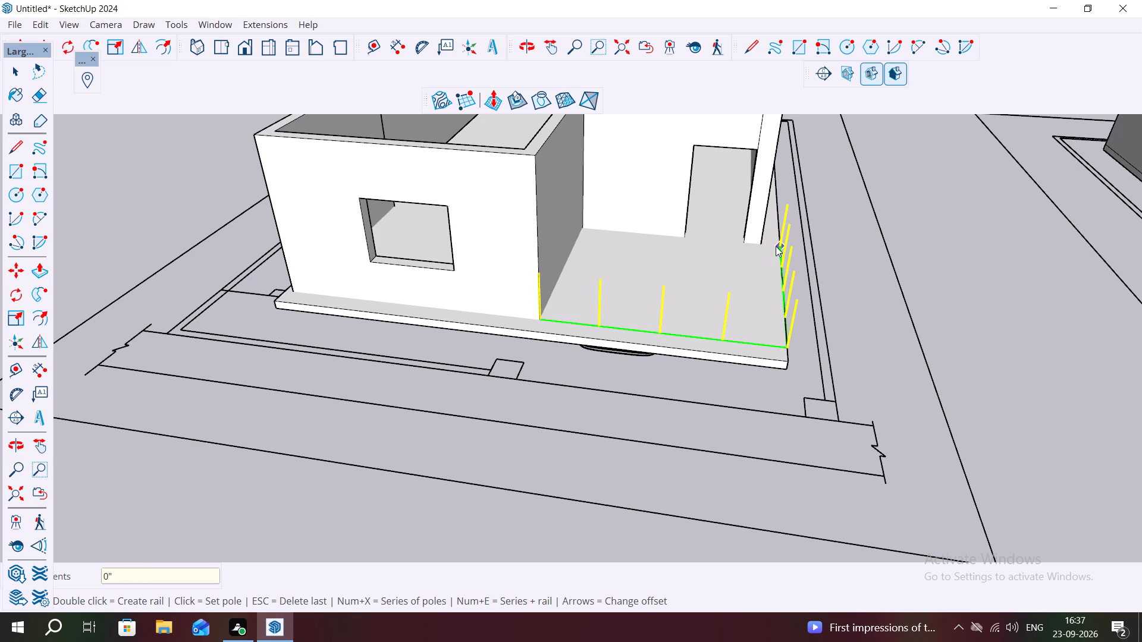
triple_click(776, 246)
key("Escape")
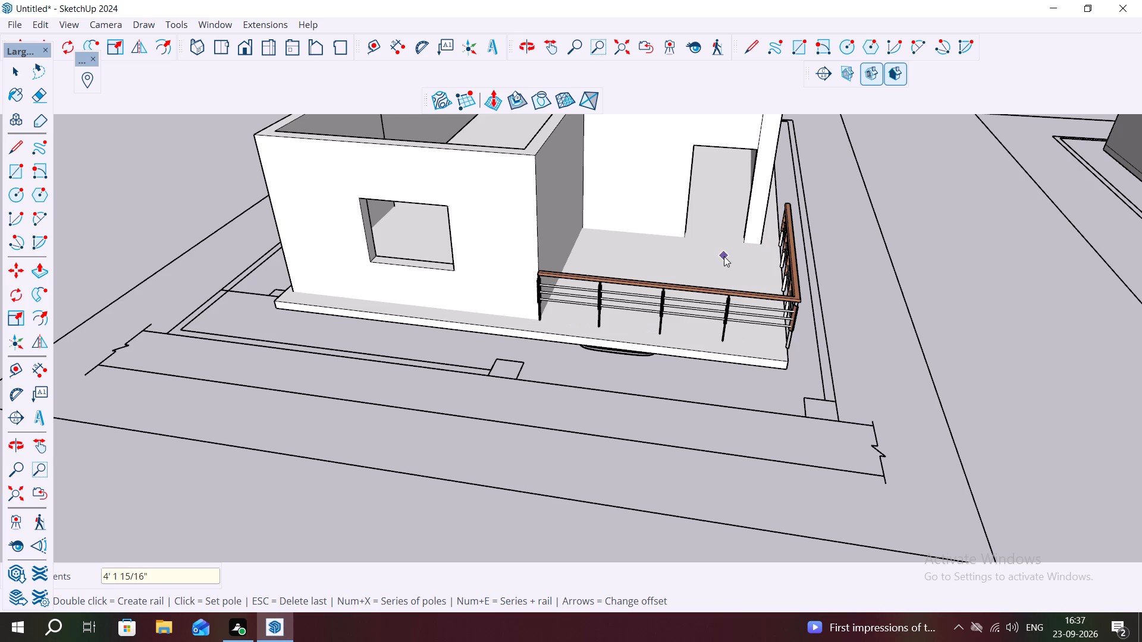
Add a short 2-span rail, about 1' 2 3/16" long, from the side railing's last post to the building's wall corner.
scroll(788, 227, "up", 7)
middle_click_drag(852, 227, 407, 295)
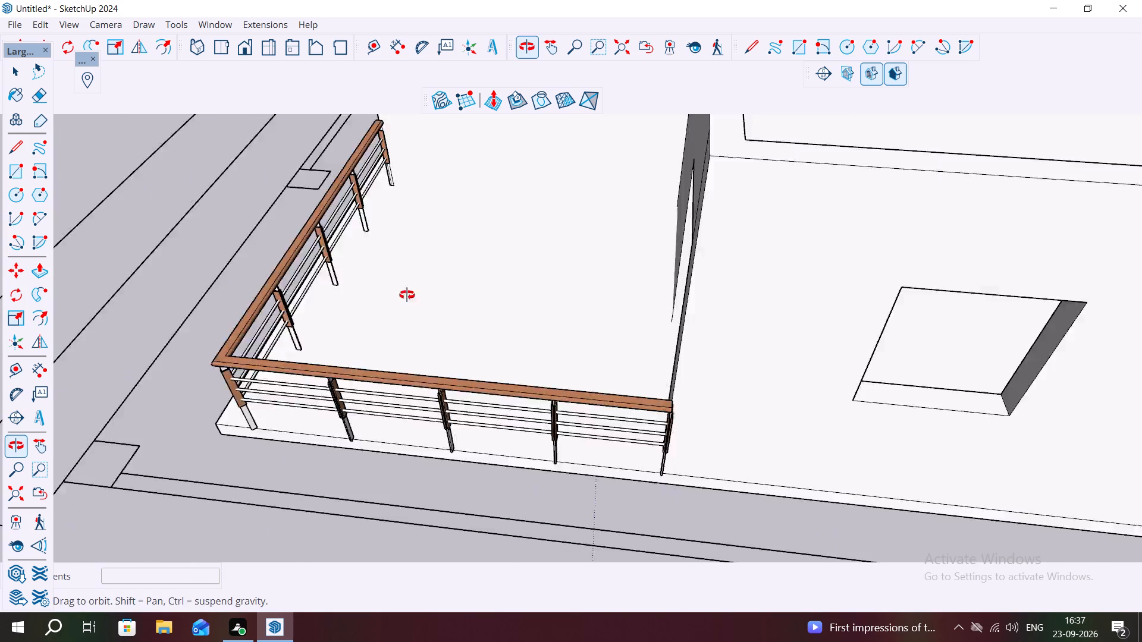
middle_click_drag(407, 295, 259, 297)
scroll(542, 494, "up", 7)
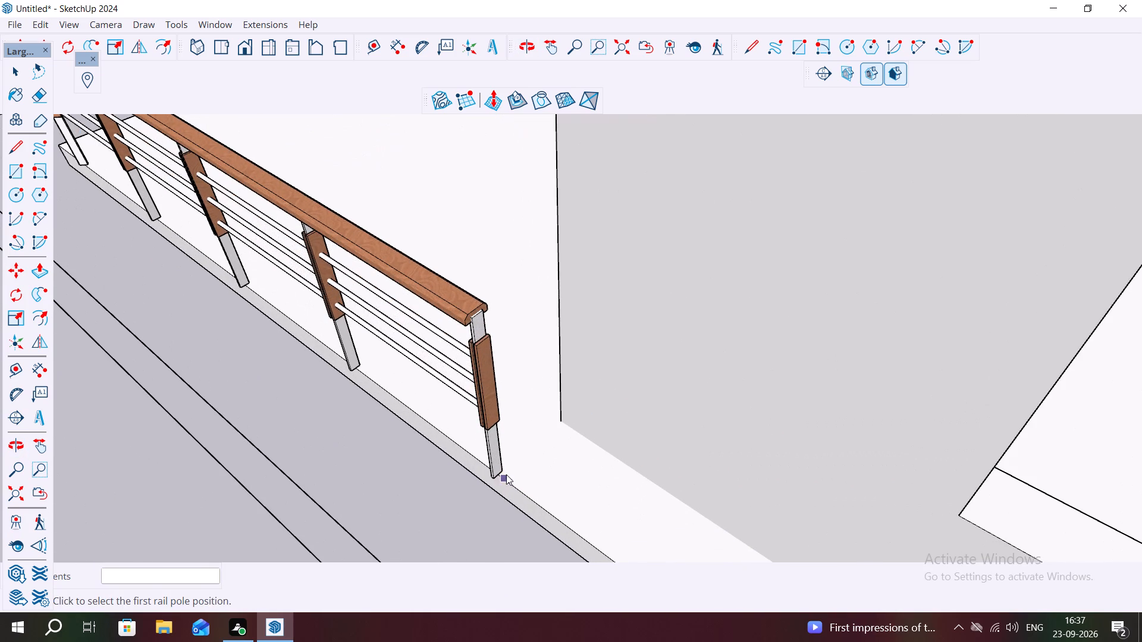
left_click(504, 473)
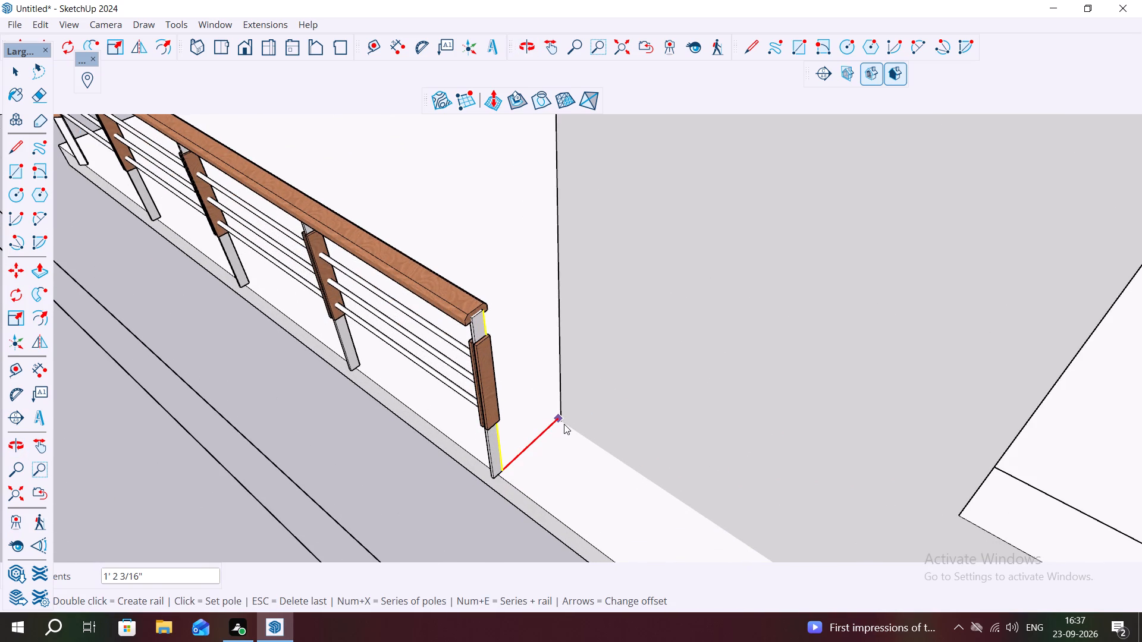
key("2")
key("x")
key("Return")
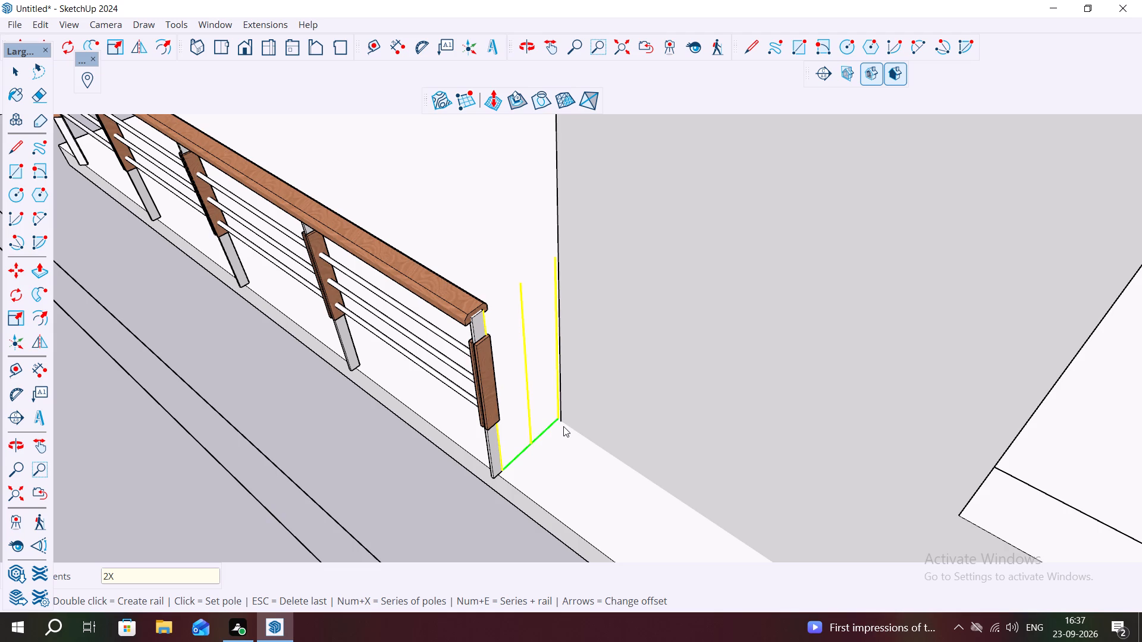
double_click(559, 422)
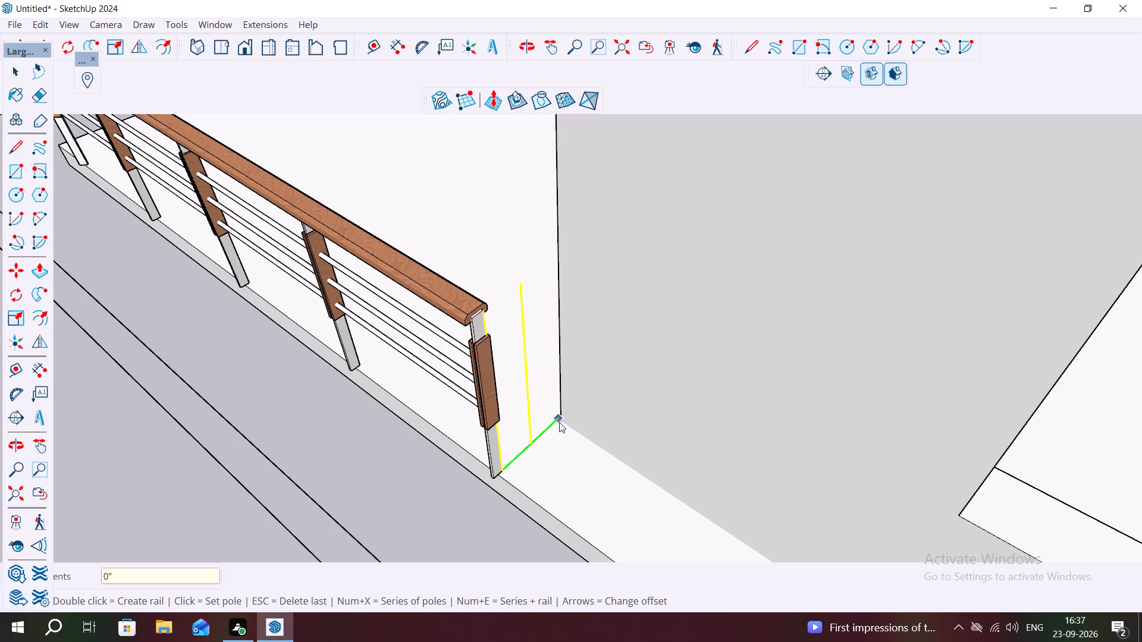
scroll(482, 450, "down", 3)
middle_click_drag(459, 471, 603, 499)
scroll(589, 502, "down", 6)
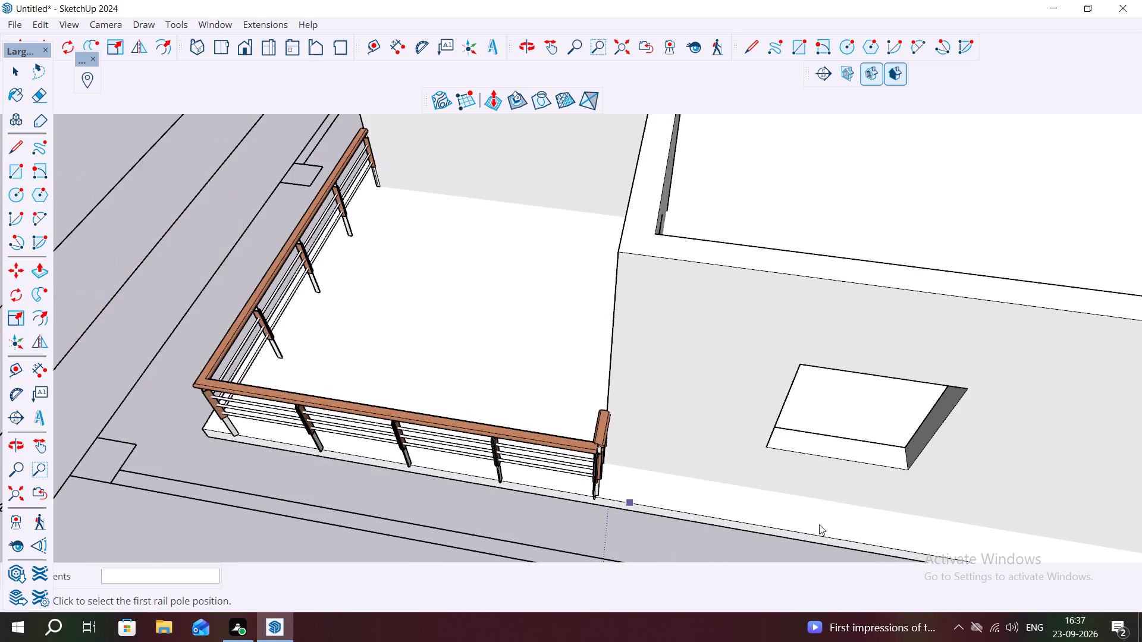
scroll(819, 524, "down", 4)
key("Escape")
key("space")
Open the windowless building's group, select all of its connected wall geometry and make it a nested group.
scroll(587, 389, "down", 9)
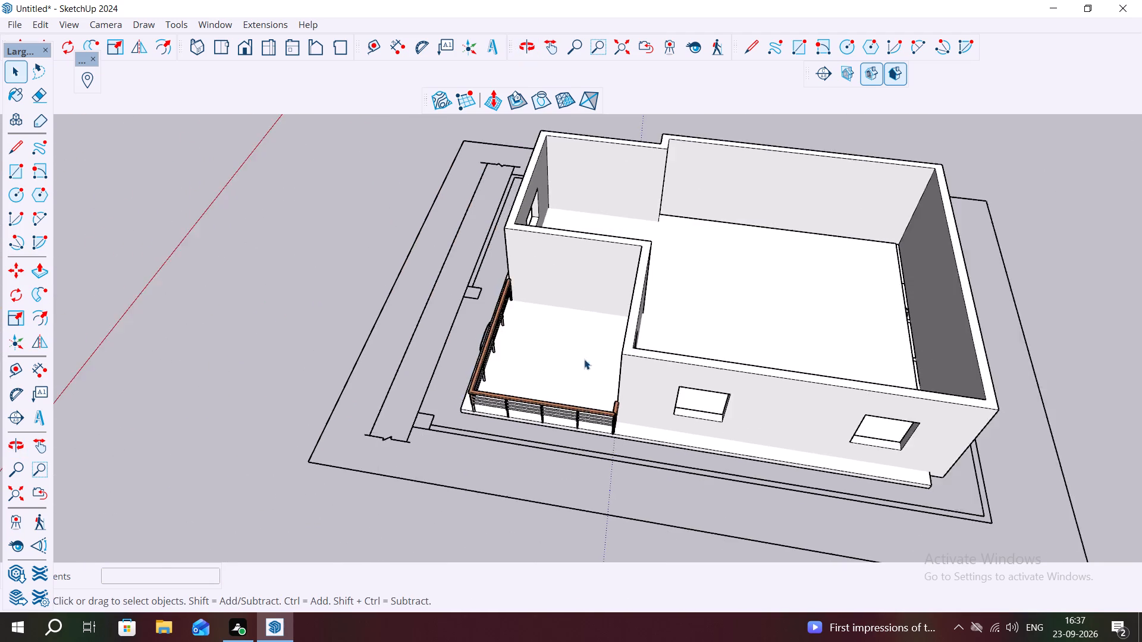
scroll(584, 359, "down", 3)
middle_click_drag(592, 435, 1040, 523)
scroll(867, 476, "down", 3)
scroll(759, 445, "down", 1)
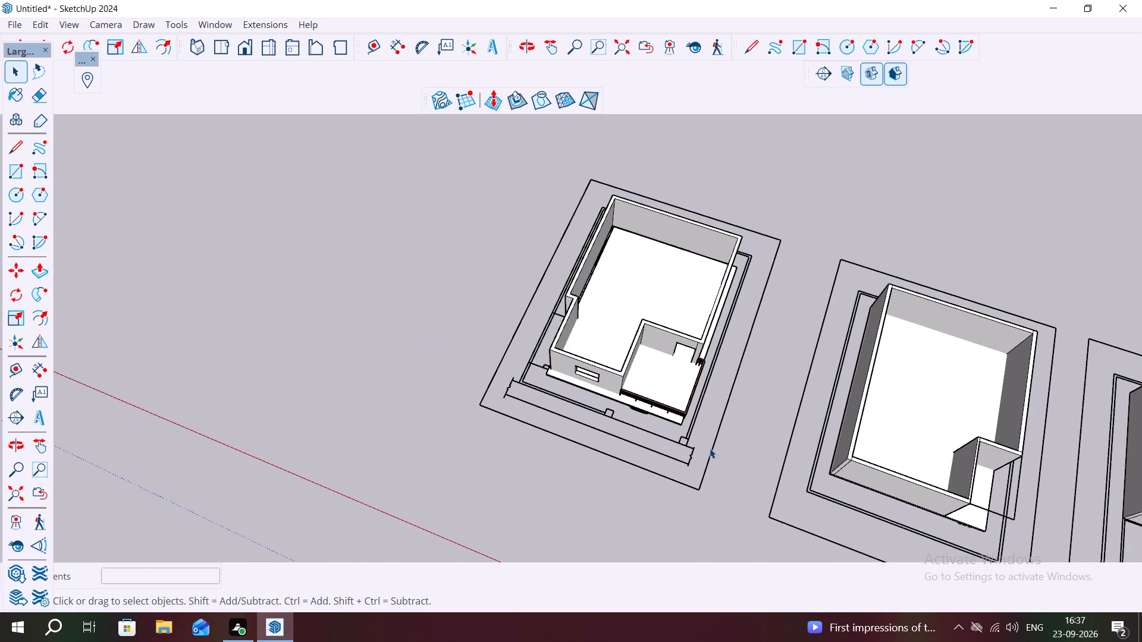
middle_click_drag(717, 430, 729, 368)
double_click(853, 460)
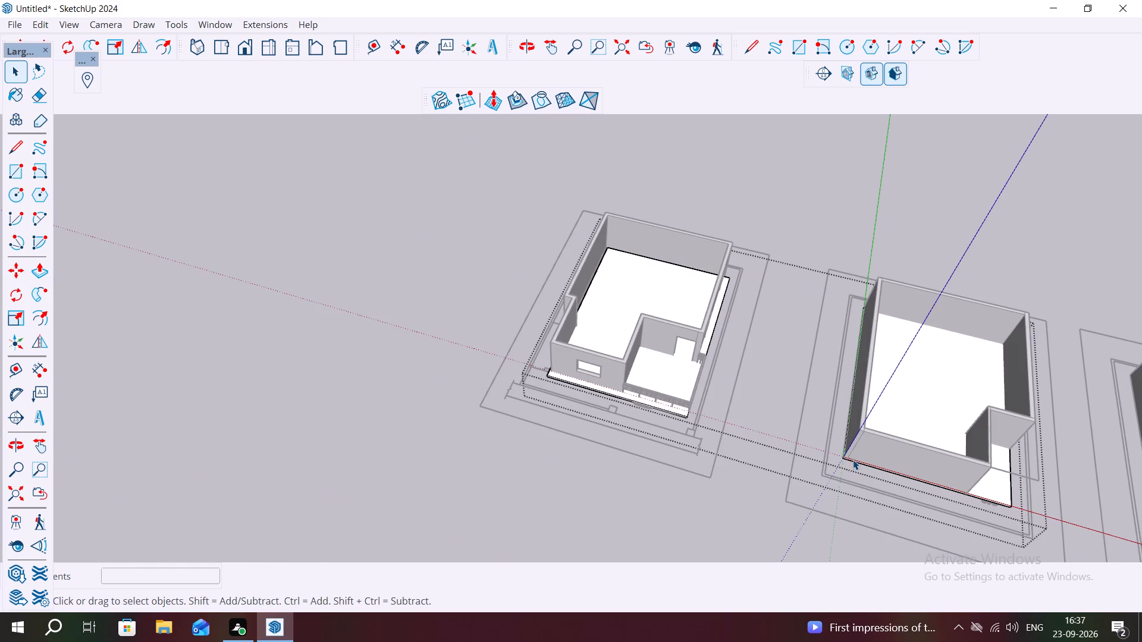
scroll(801, 397, "down", 6)
left_click(878, 411)
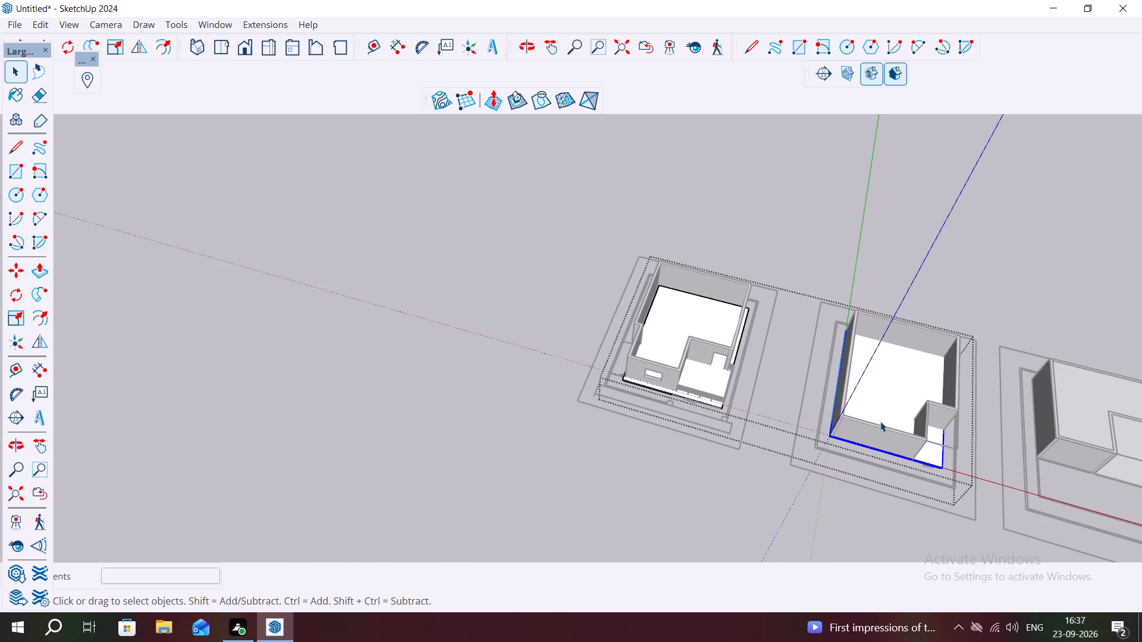
double_click(880, 421)
triple_click(873, 431)
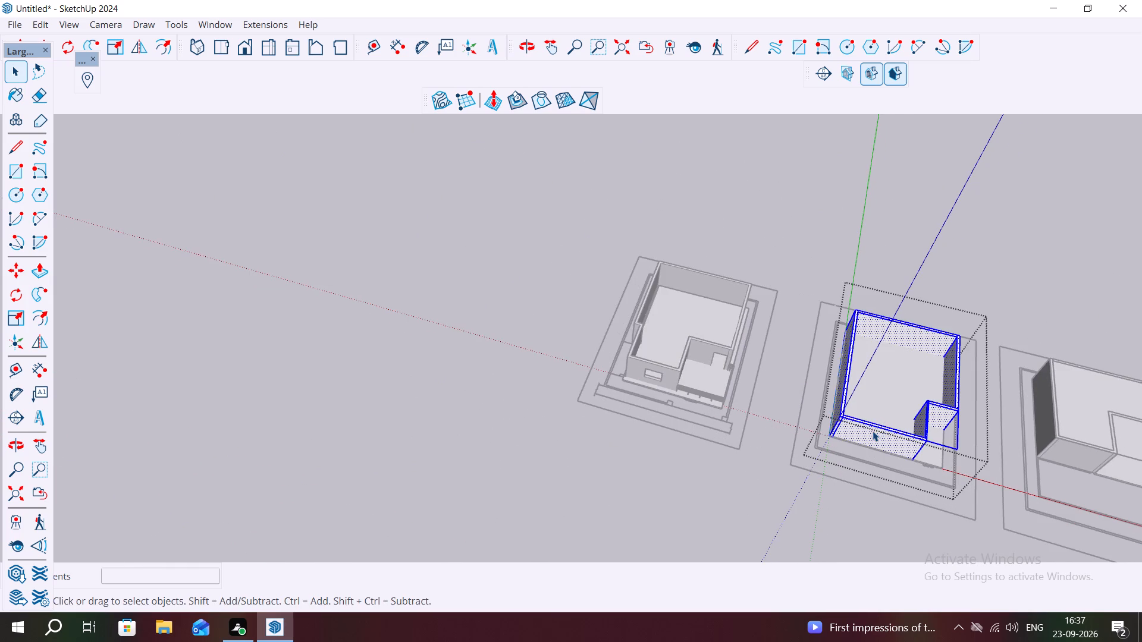
triple_click(873, 431)
double_click(873, 431)
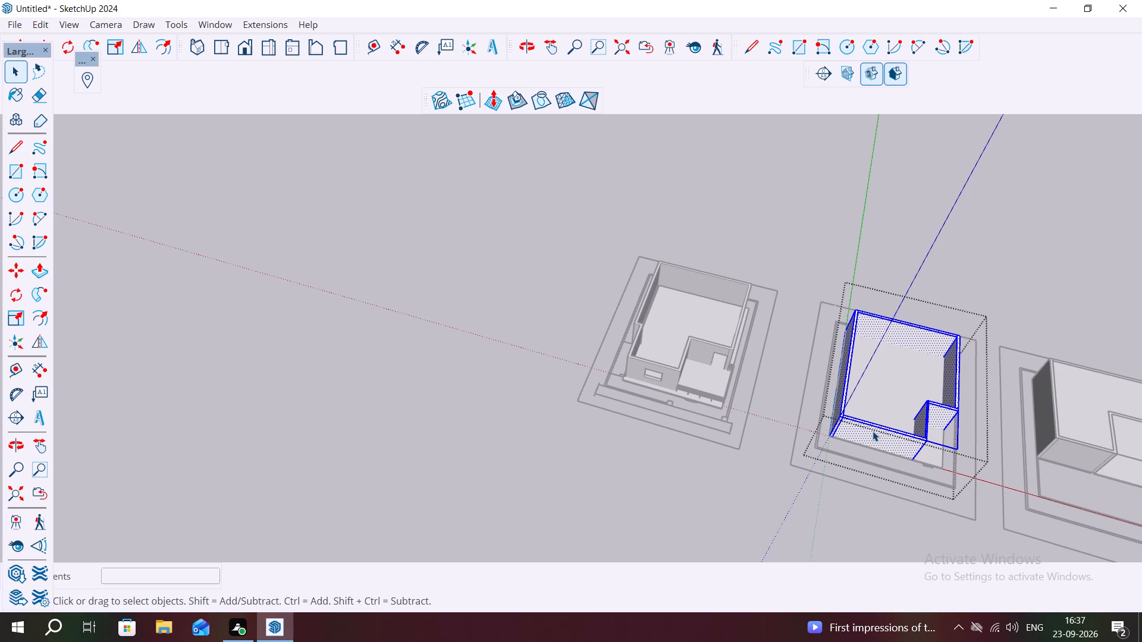
right_click(873, 430)
left_click(928, 271)
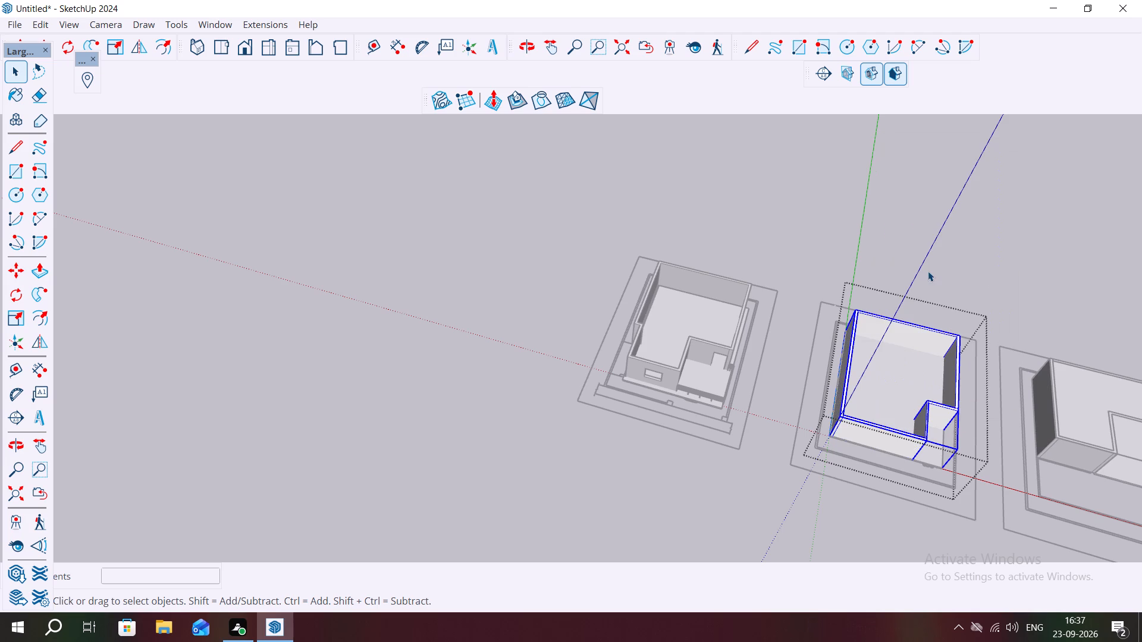
scroll(777, 366, "down", 6)
middle_click_drag(859, 418, 857, 347)
key("Escape")
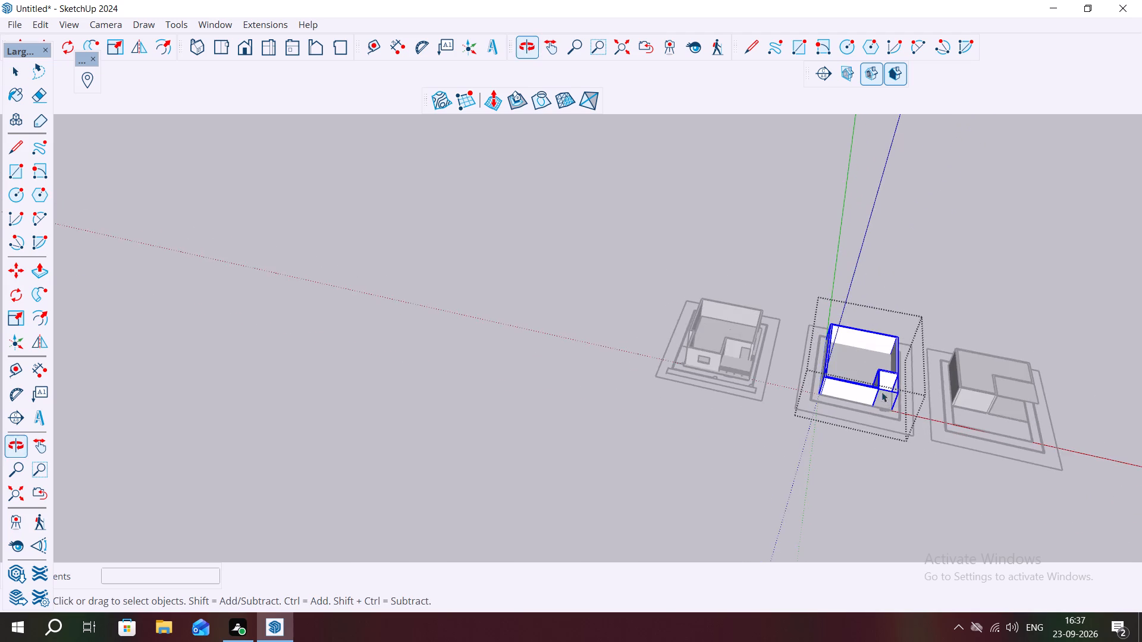
Examine the small group at the windowless building's carport front and the connected geometry inside its wall group.
scroll(890, 408, "up", 6)
triple_click(886, 408)
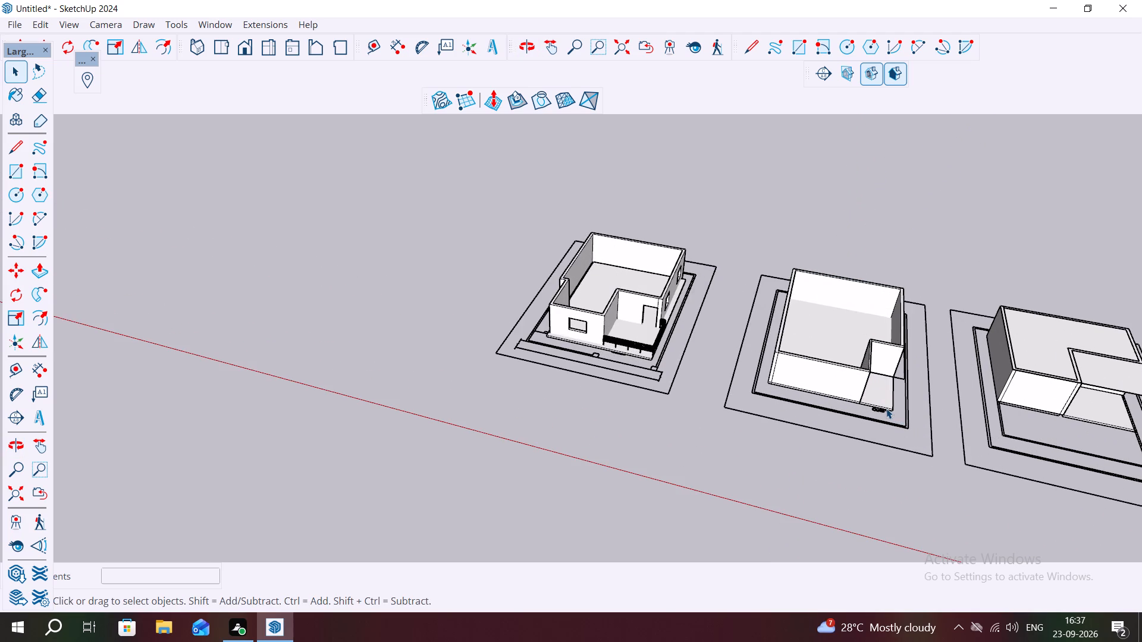
triple_click(887, 408)
double_click(807, 375)
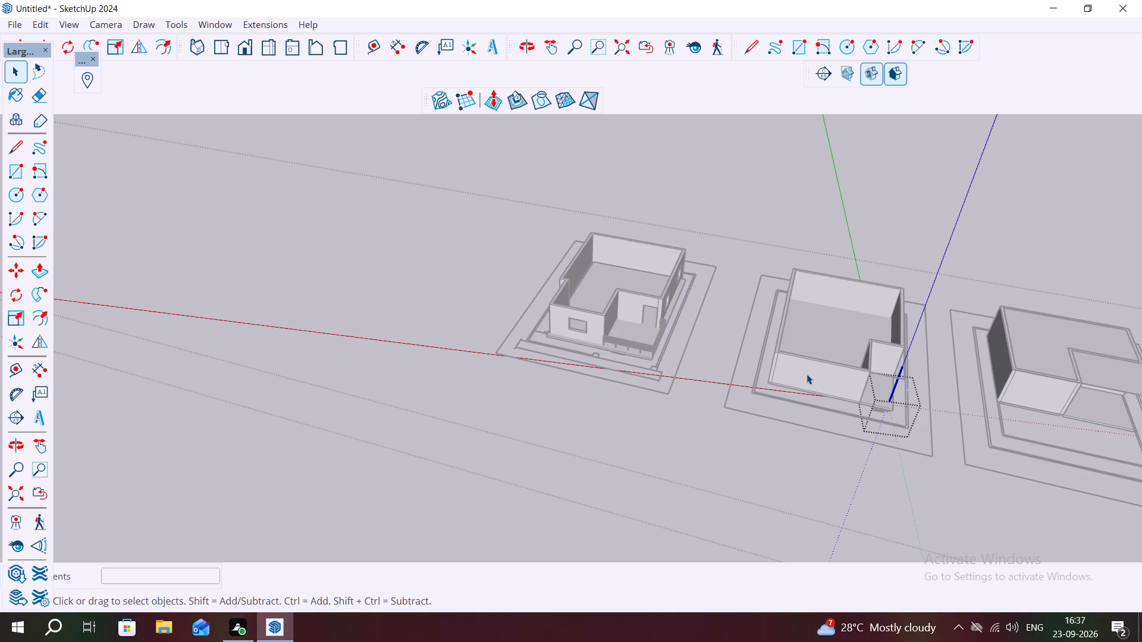
triple_click(807, 372)
left_click(808, 372)
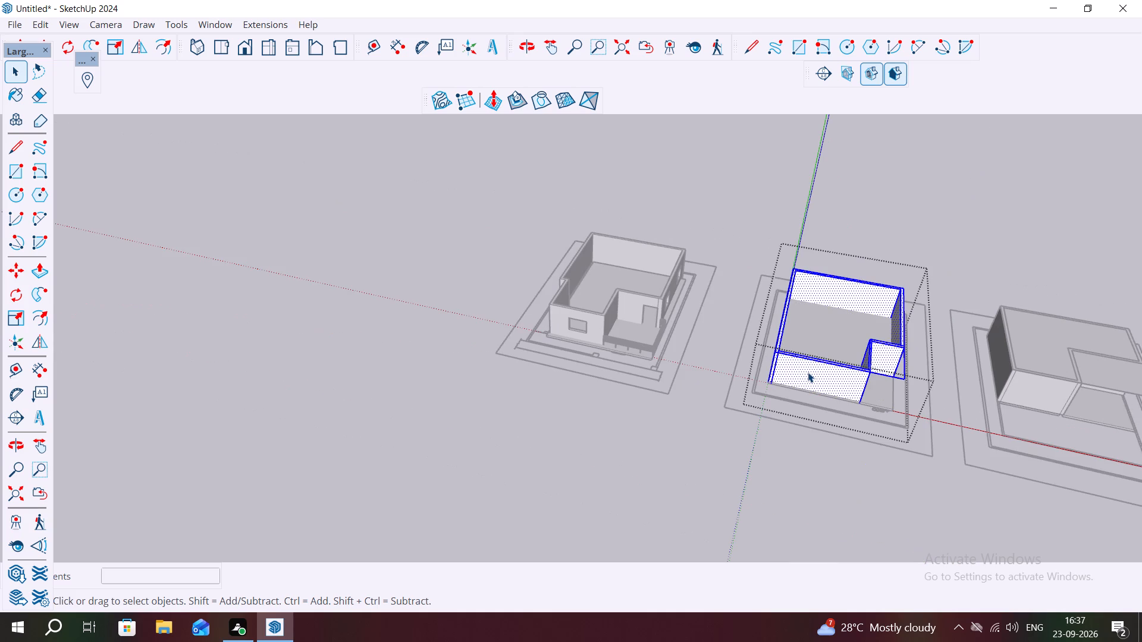
middle_click_drag(773, 377, 785, 278)
scroll(890, 364, "up", 2)
key("Escape")
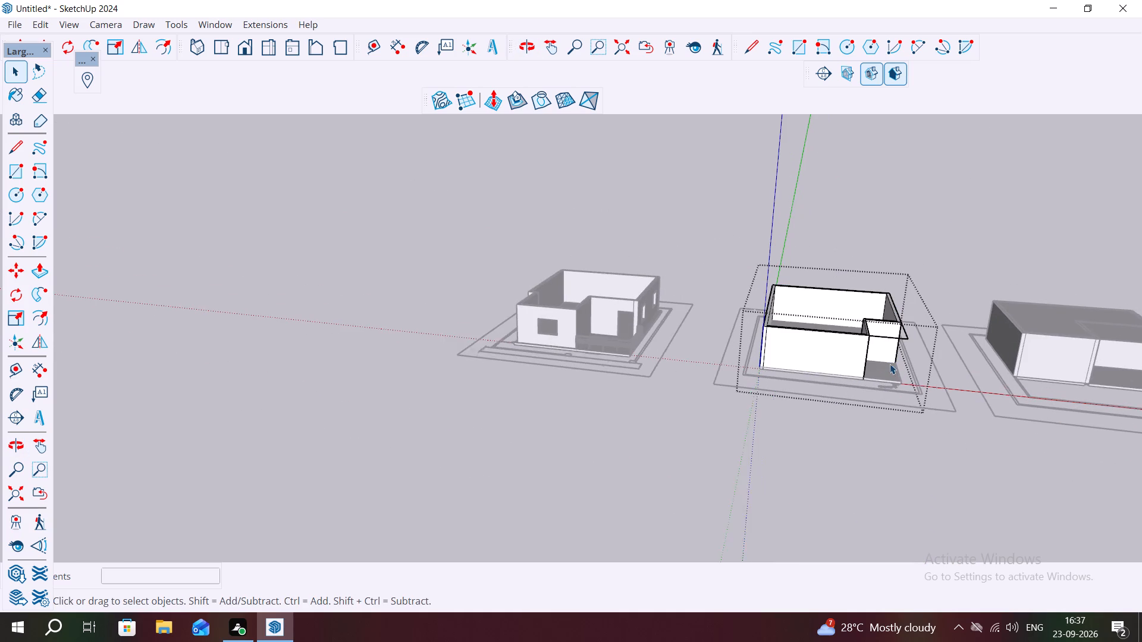
key("space")
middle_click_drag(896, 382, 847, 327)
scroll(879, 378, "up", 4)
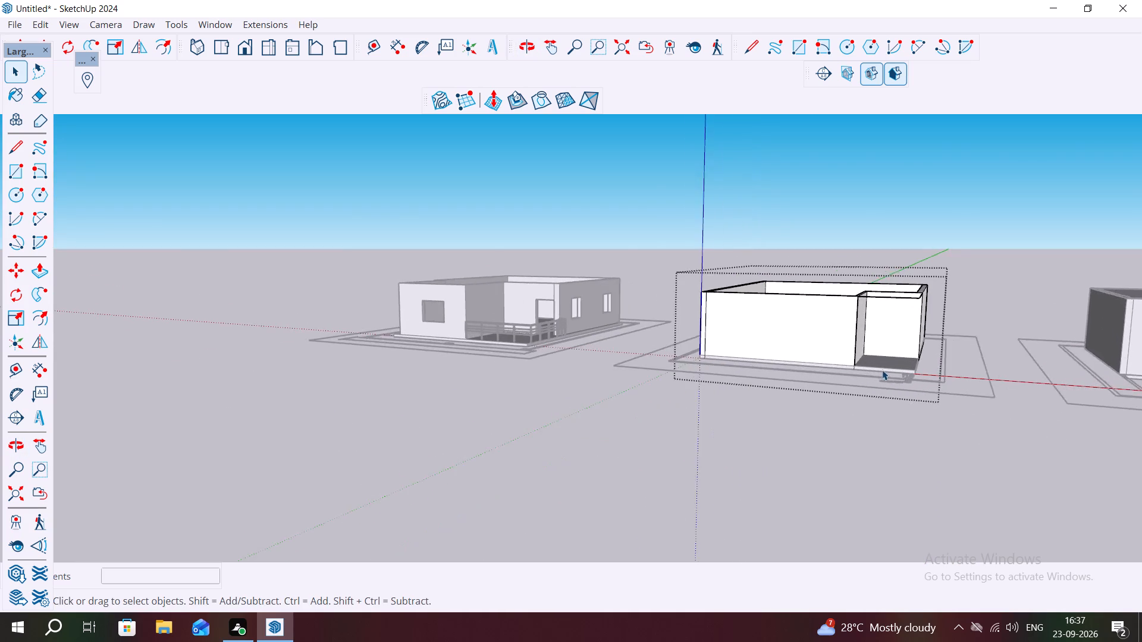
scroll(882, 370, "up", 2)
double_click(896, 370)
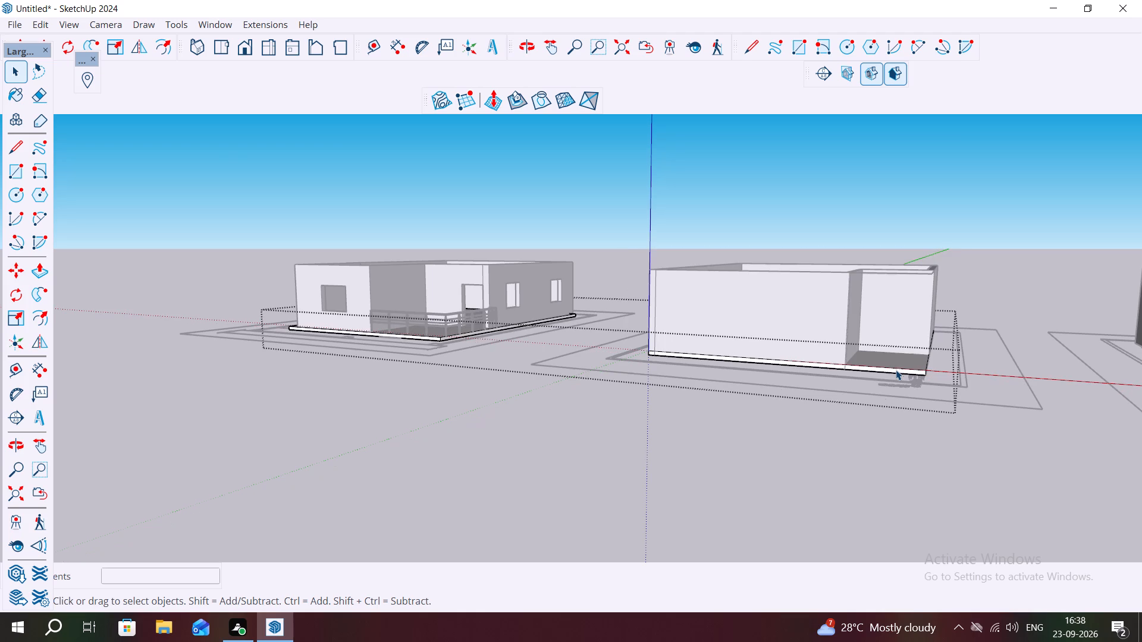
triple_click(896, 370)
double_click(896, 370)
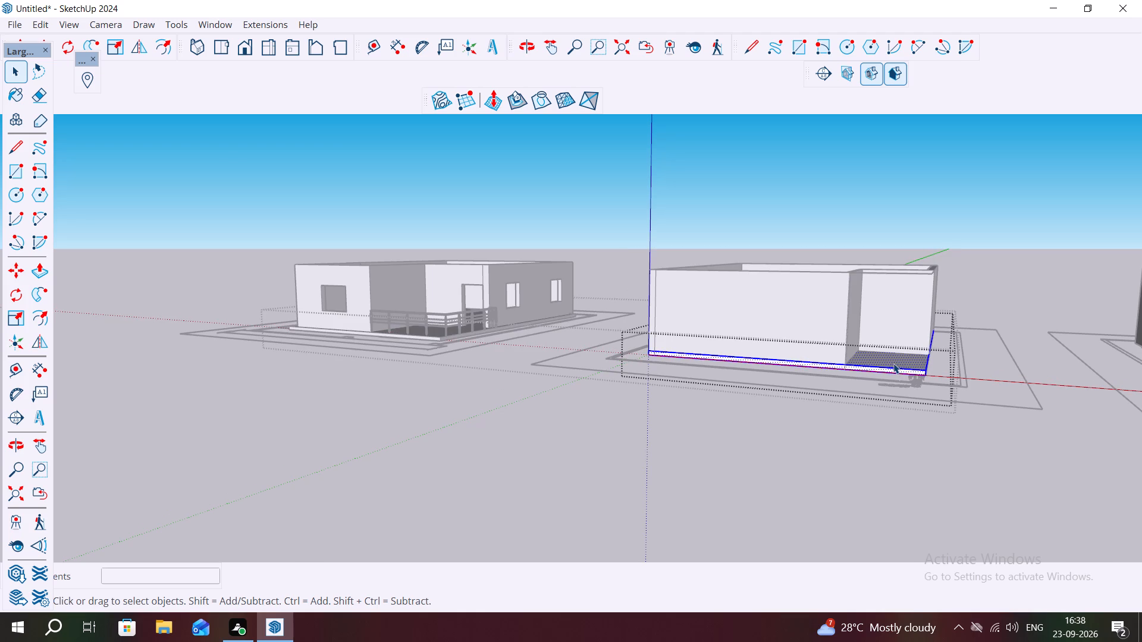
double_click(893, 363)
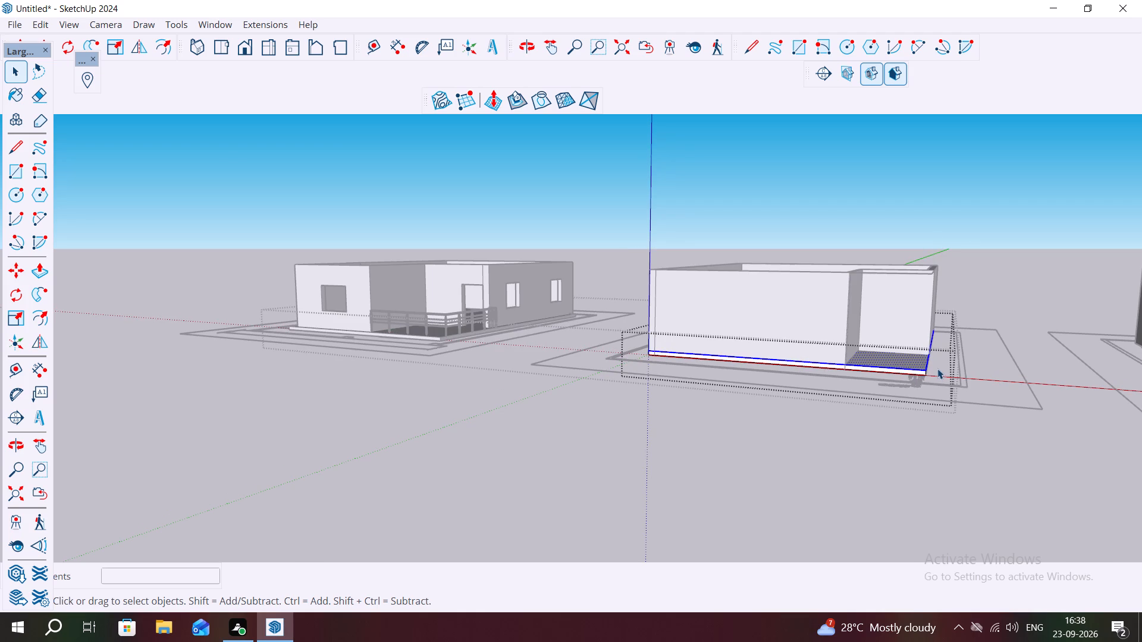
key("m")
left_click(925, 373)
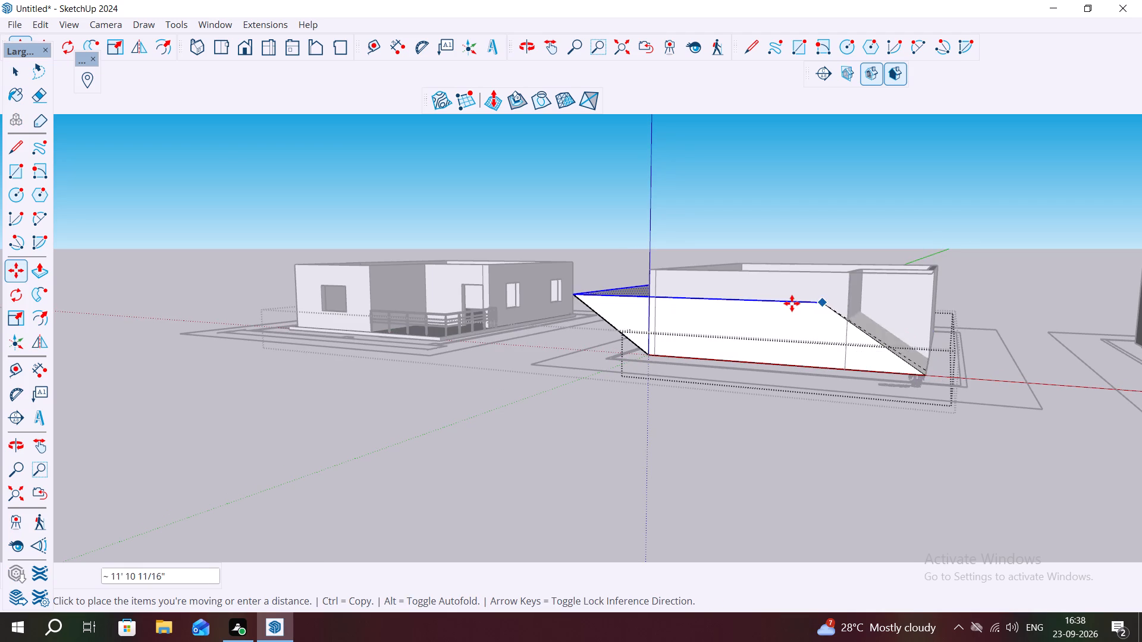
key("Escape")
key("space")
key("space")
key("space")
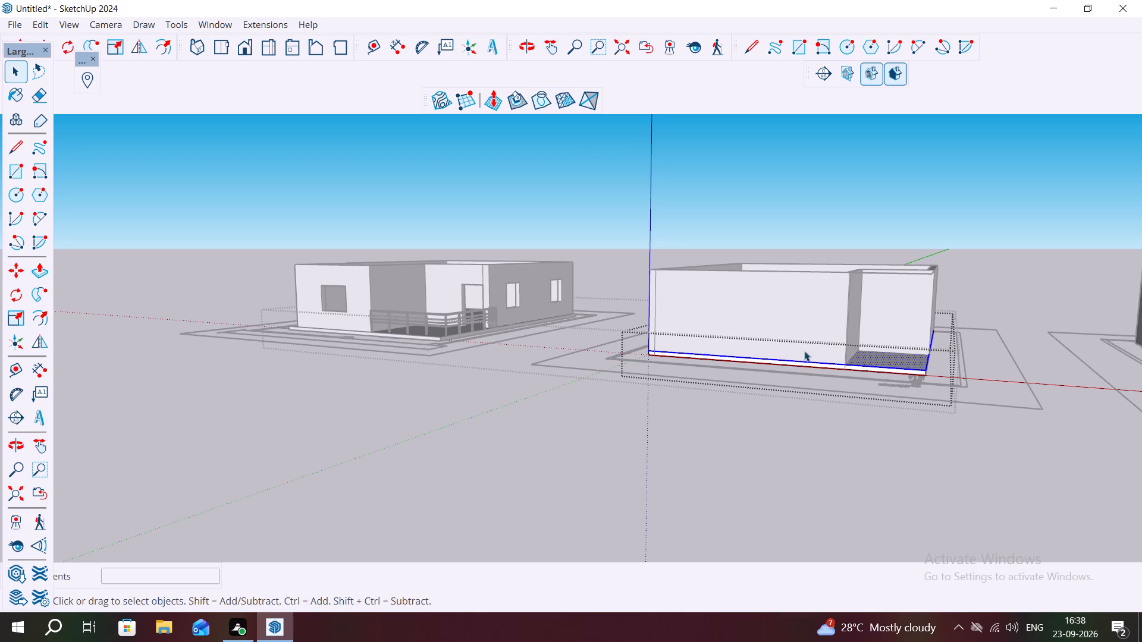
Open the windowless building's wall group again, inspect its connected wall geometry, and leave the group.
left_click(788, 395)
double_click(818, 309)
left_click(818, 309)
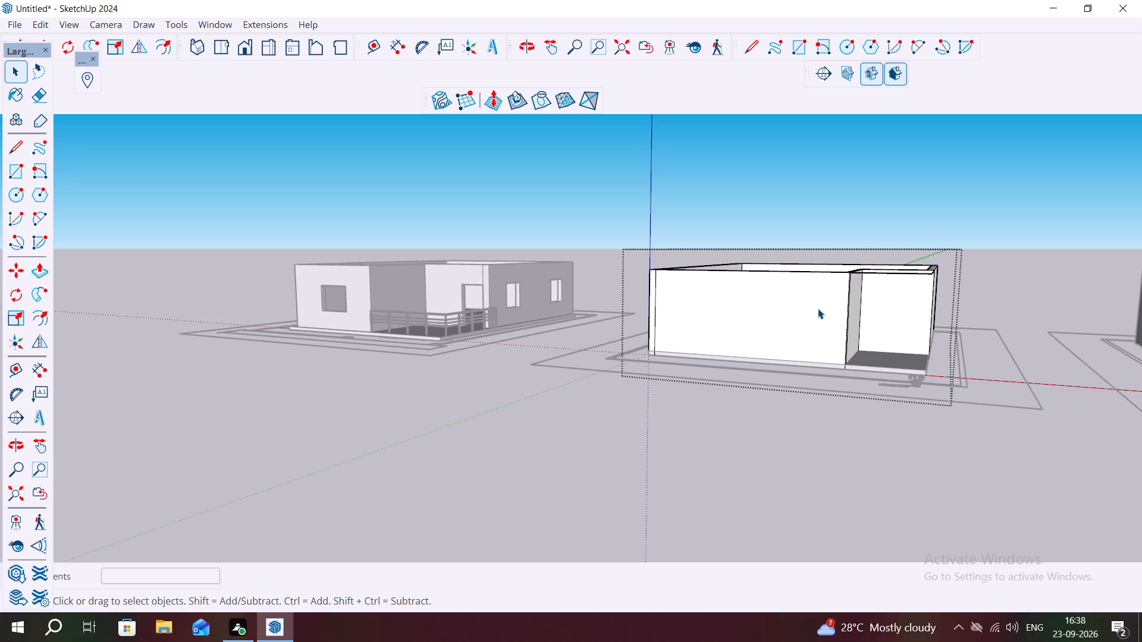
triple_click(818, 309)
triple_click(818, 309)
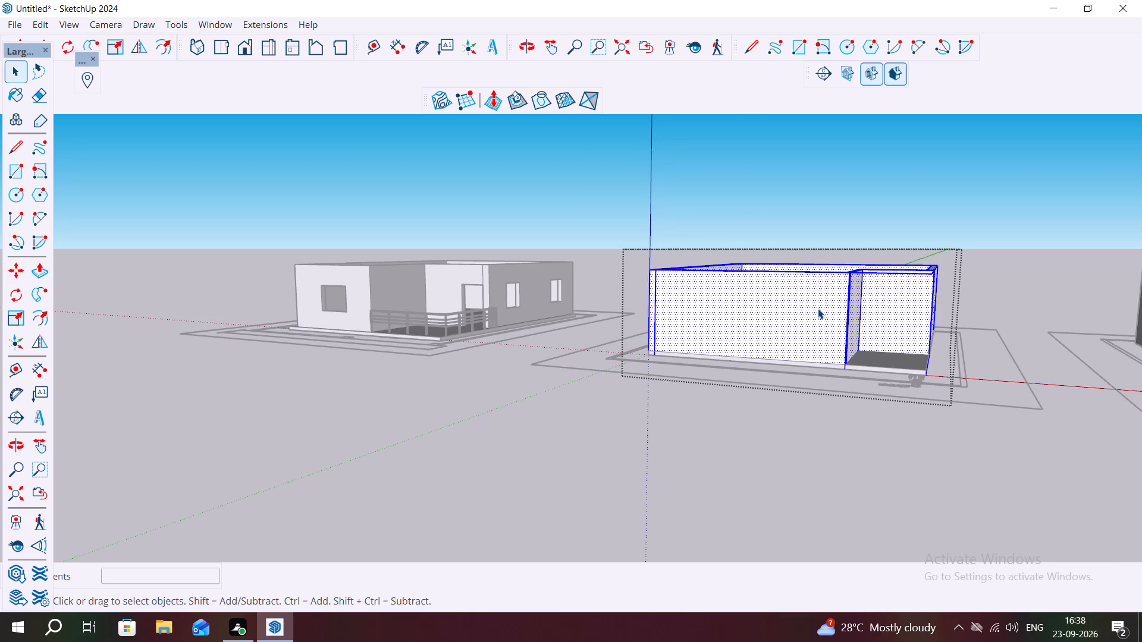
triple_click(818, 309)
double_click(818, 309)
middle_click_drag(781, 301, 782, 379)
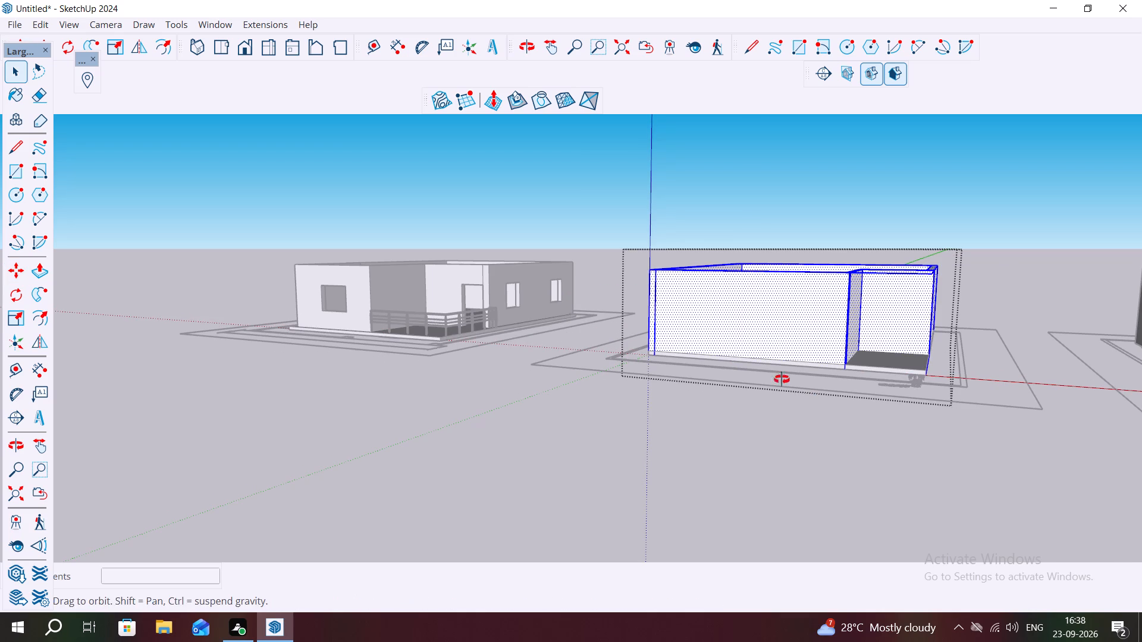
middle_click_drag(782, 379, 793, 475)
scroll(832, 431, "down", 7)
key("Escape")
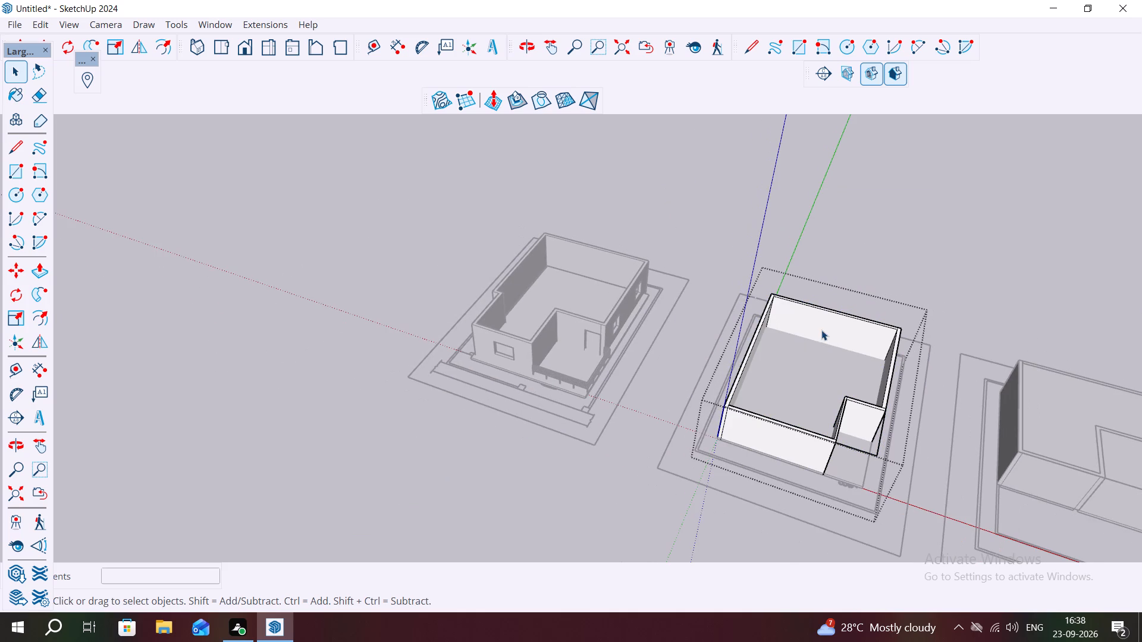
key("space")
left_click(912, 245)
Check how the floor slab and the windowless building's walls are grouped by selecting each and opening the building's group.
middle_click_drag(873, 450, 912, 328)
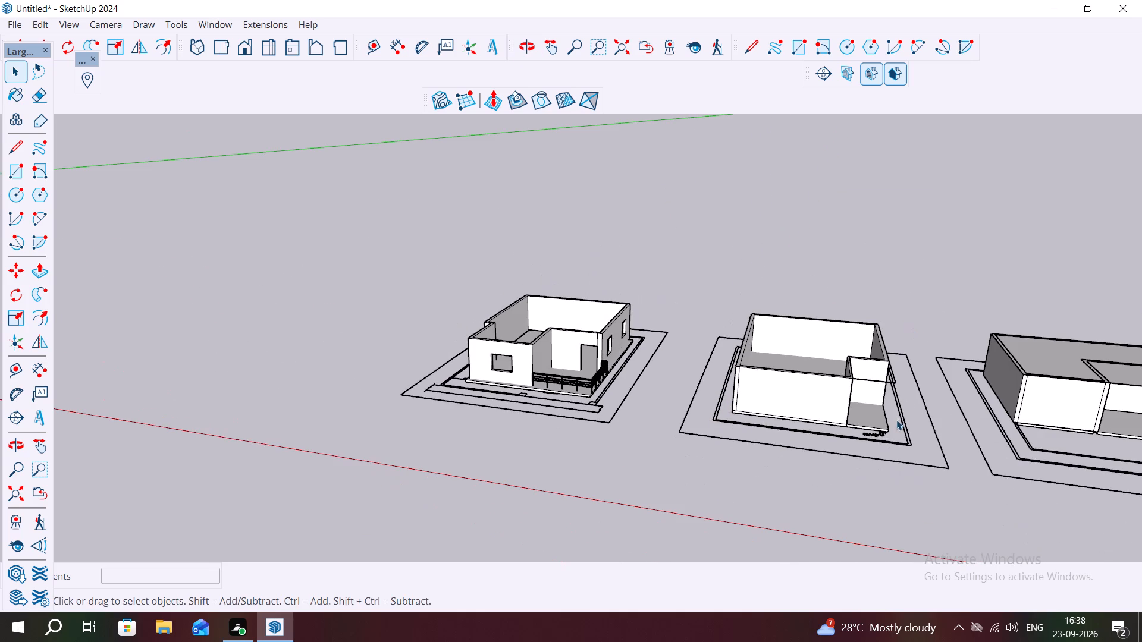
left_click(882, 425)
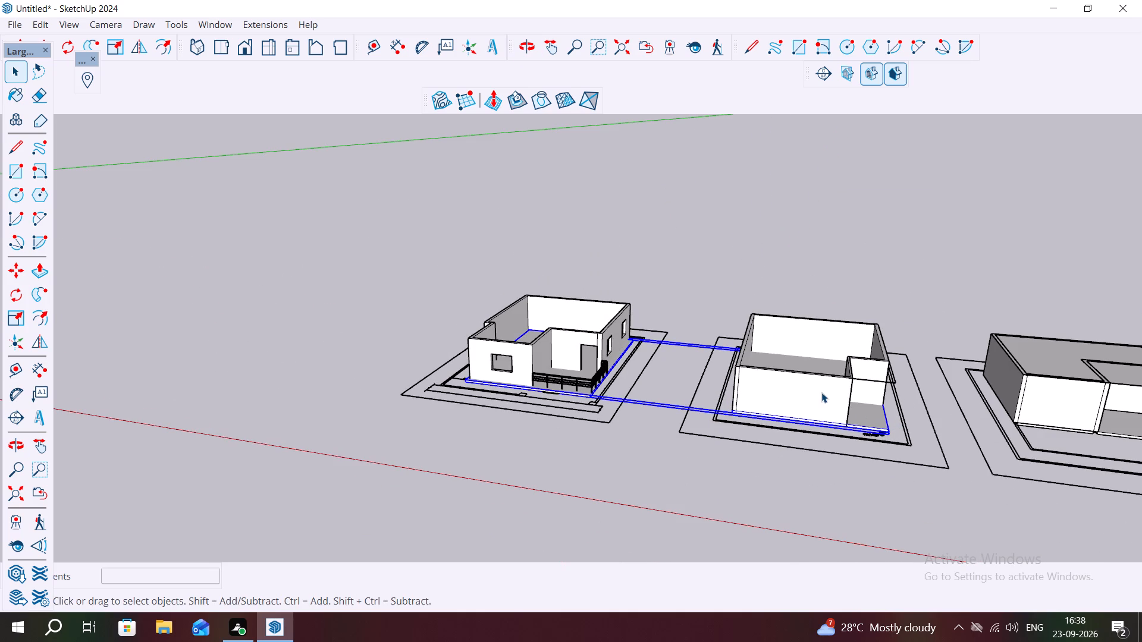
left_click(821, 392)
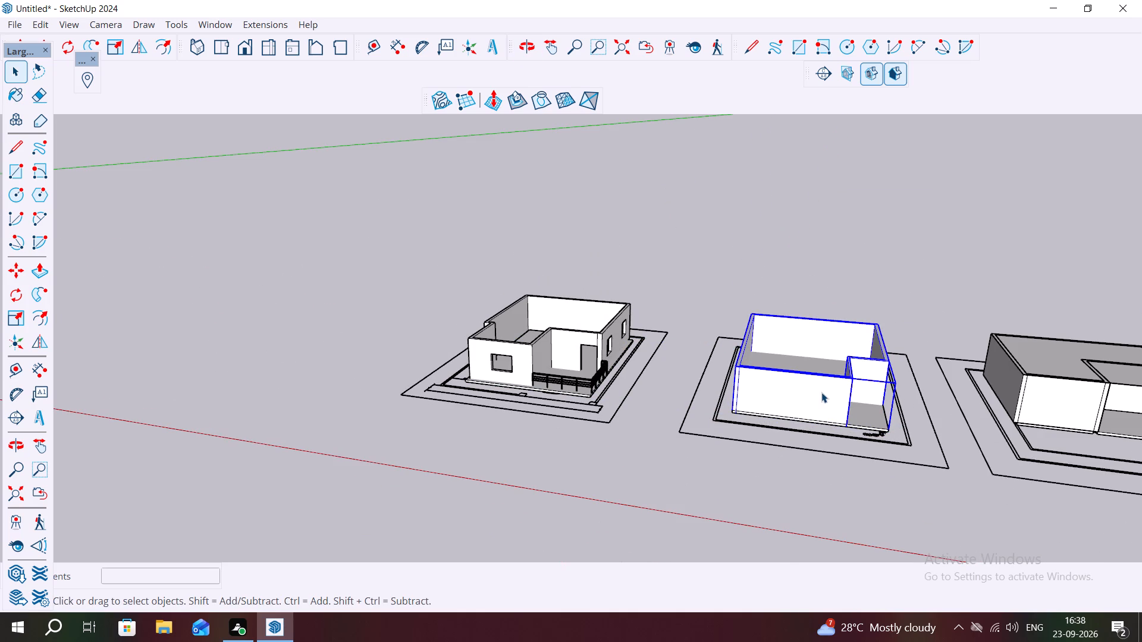
left_click(870, 422, "shift")
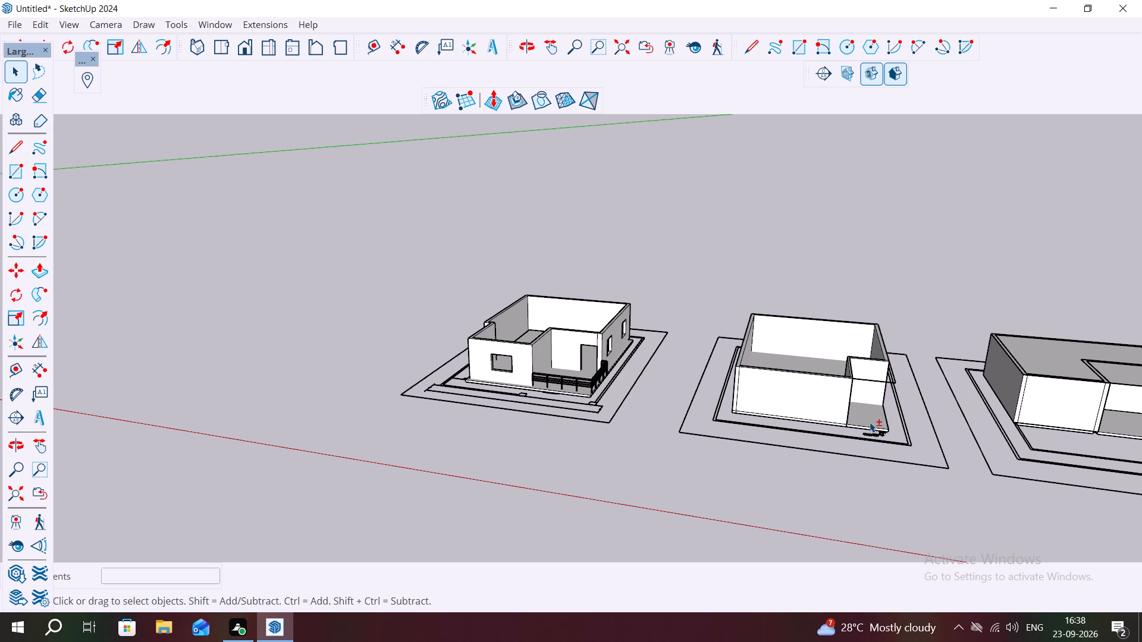
double_click(870, 422, "shift")
left_click(870, 422, "shift")
scroll(868, 411, "down", 1)
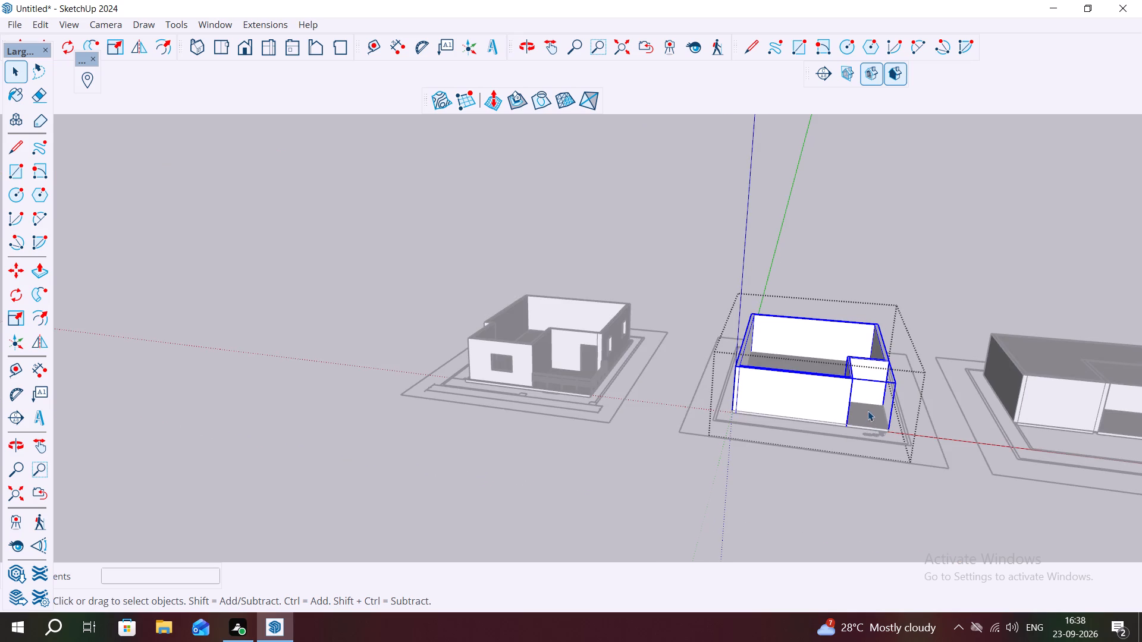
scroll(868, 411, "down", 3)
key("Escape")
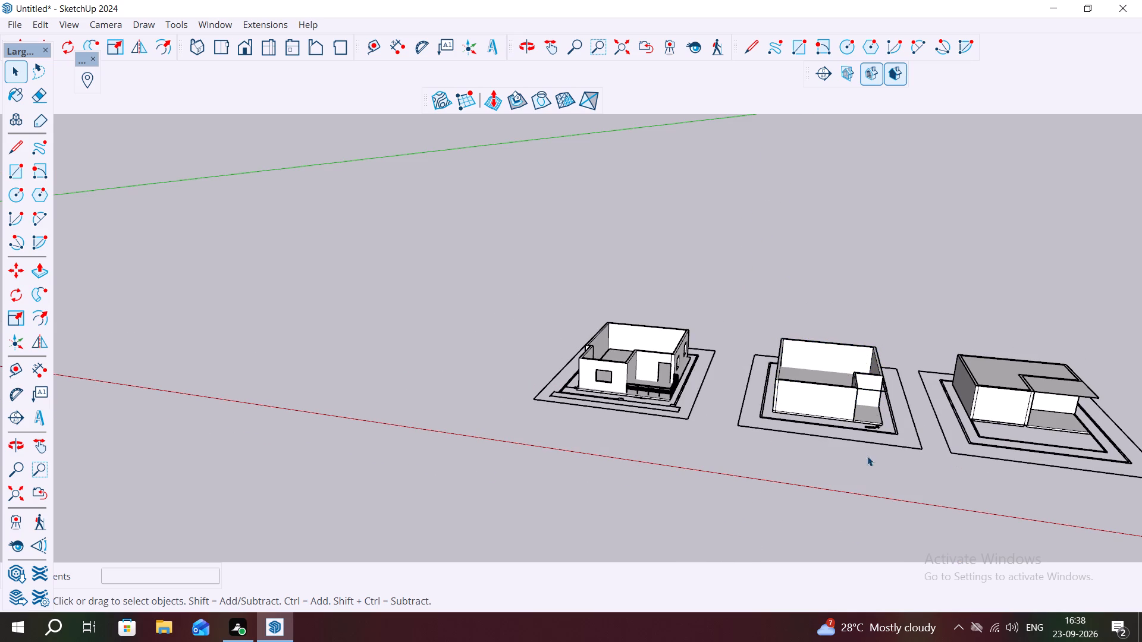
left_click(855, 450)
Inspect the front wall face inside the windowless building's wall group, and close the group.
scroll(846, 422, "up", 13)
left_click(845, 409)
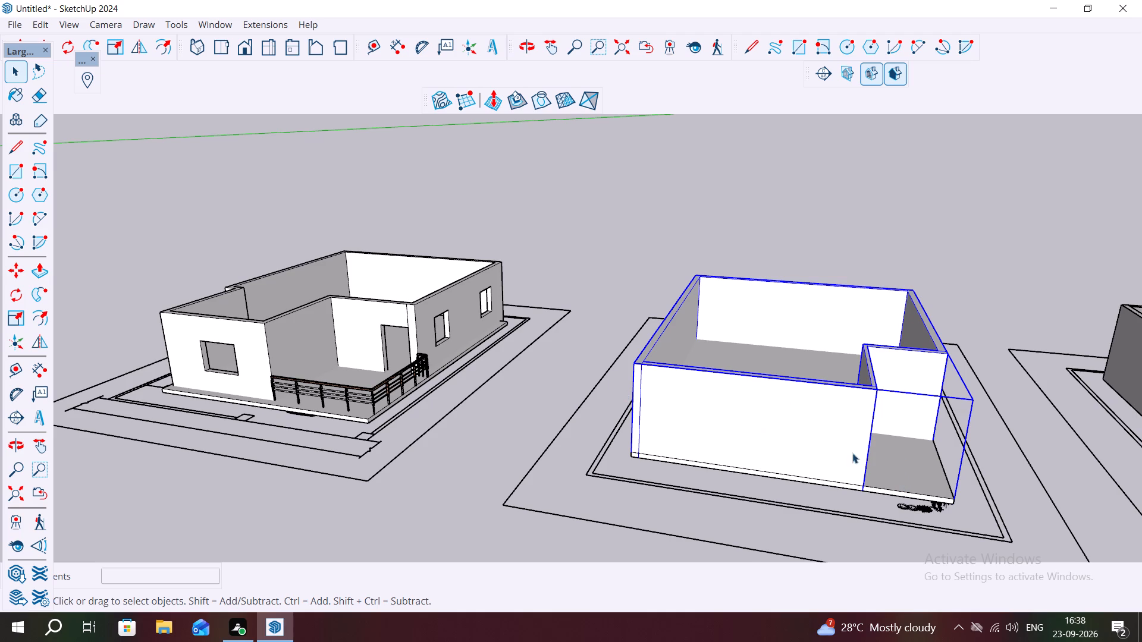
left_click(857, 432)
double_click(858, 438)
left_click(852, 435)
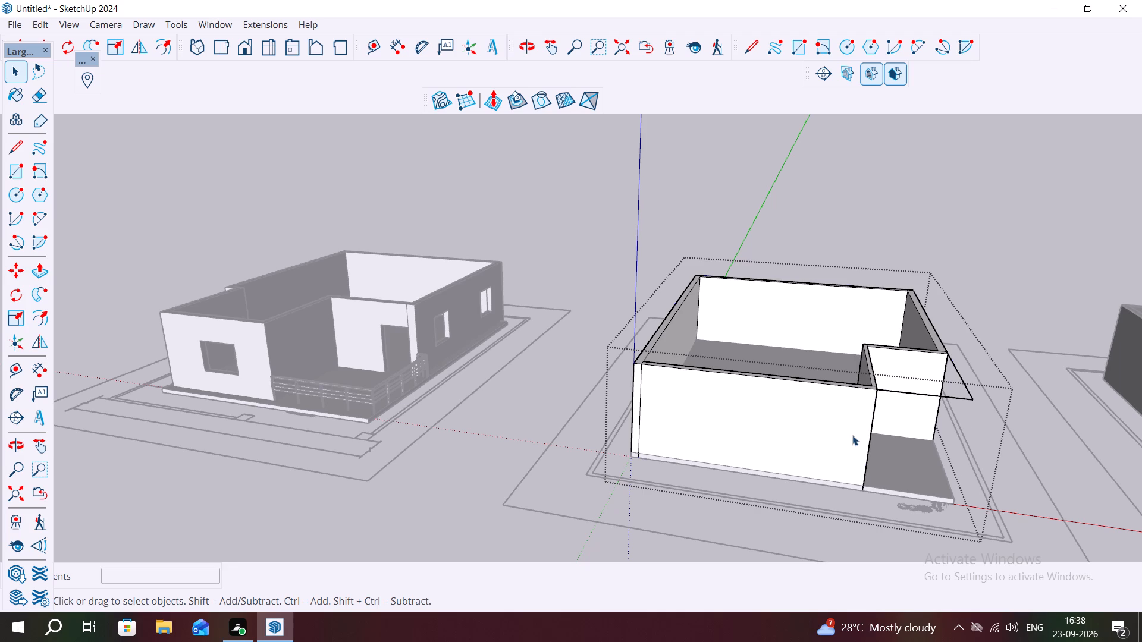
left_click(852, 435)
left_click(841, 449)
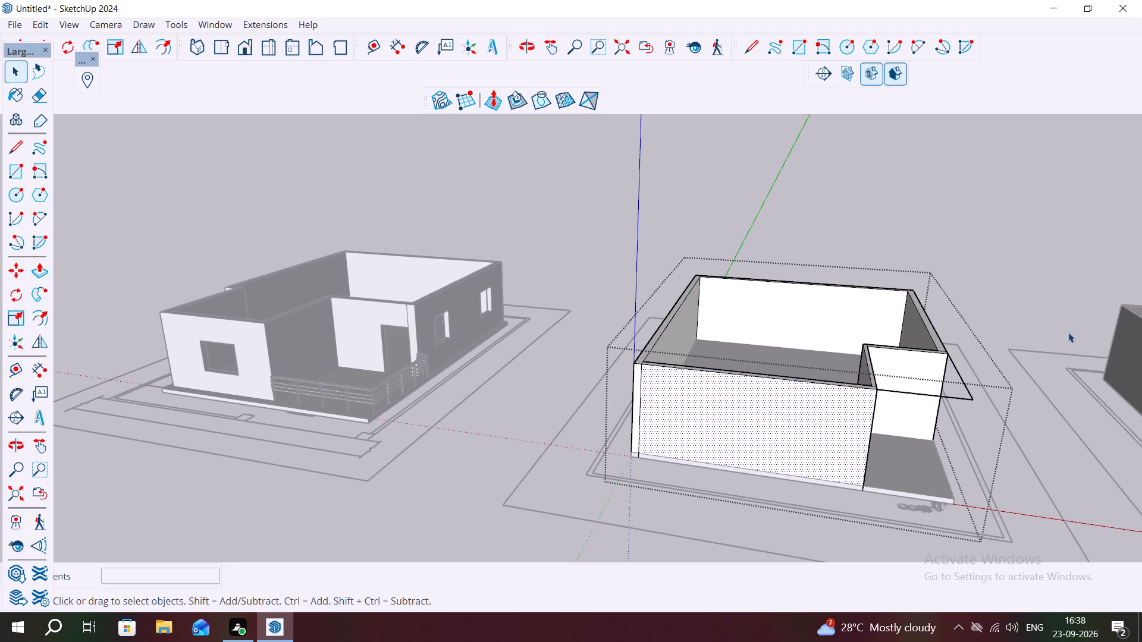
right_click(1069, 332)
right_click(1058, 331)
left_click(981, 210)
right_click(981, 210)
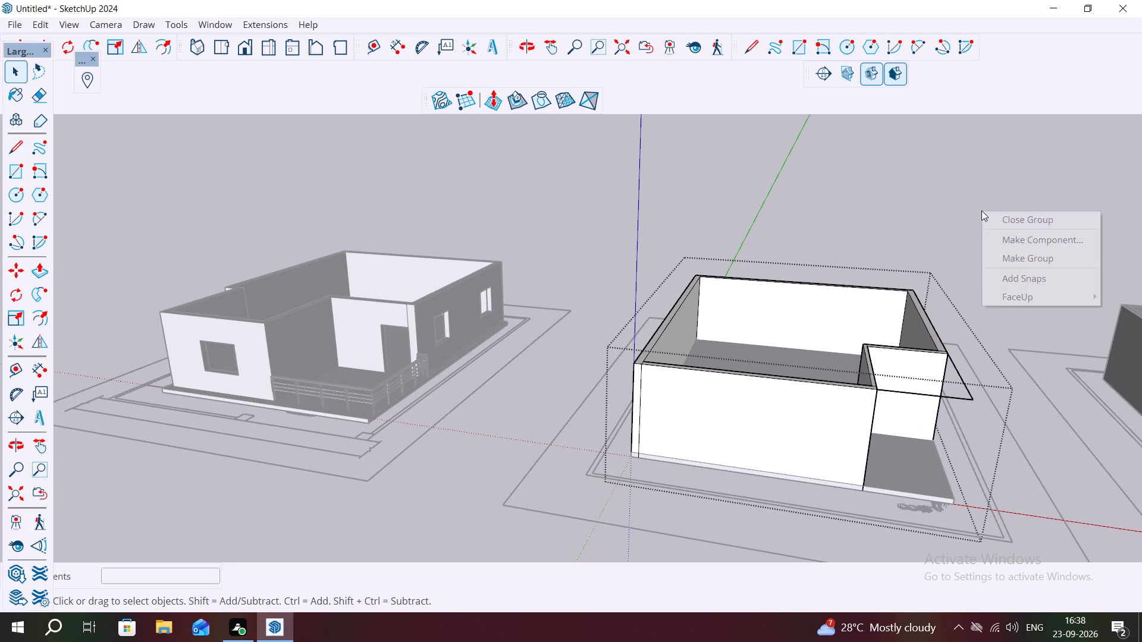
right_click(981, 210)
left_click(981, 210)
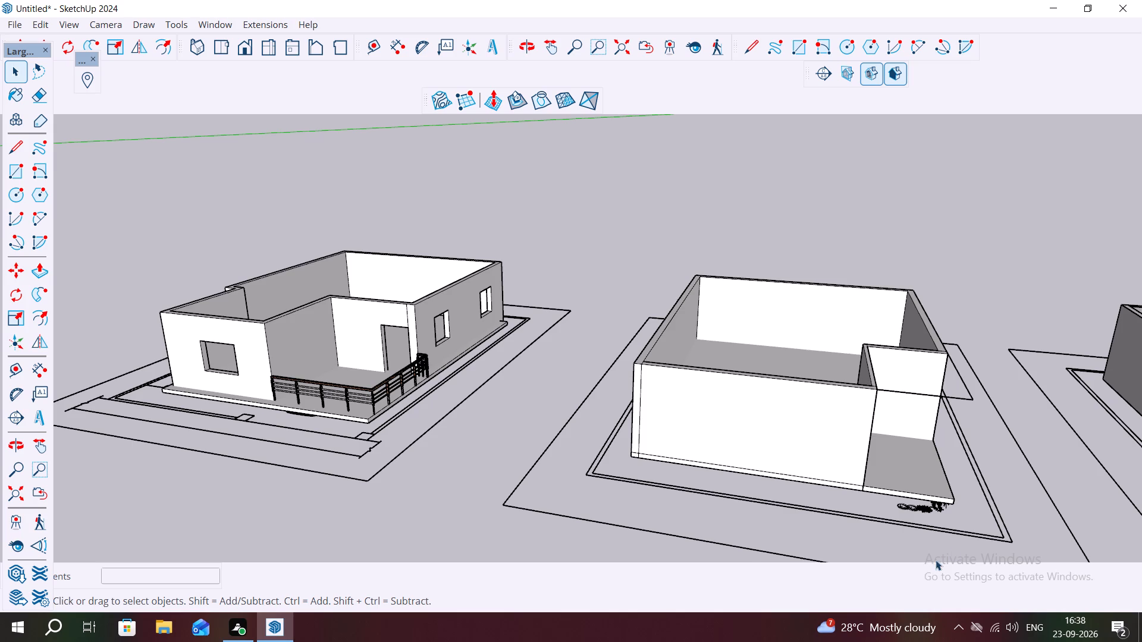
Open the floor slab group and its nested slab under the windowless building to examine their extents, and exit the group.
middle_click_drag(972, 463, 660, 376)
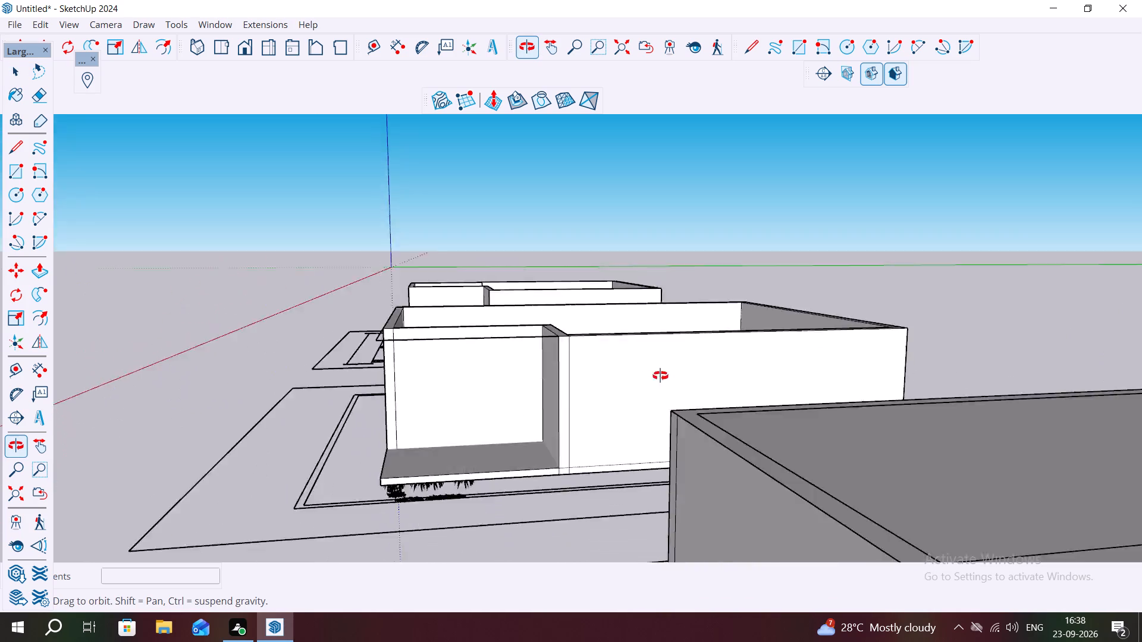
middle_click_drag(660, 376, 686, 440)
left_click(525, 496)
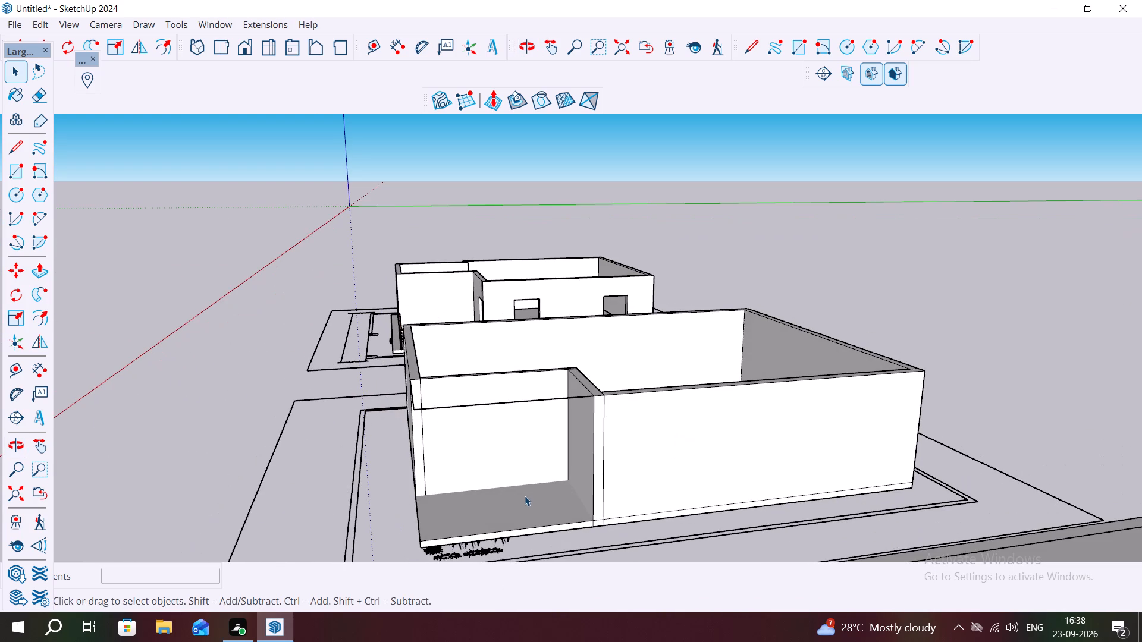
left_click(525, 496)
left_click(558, 402)
left_click(517, 514)
left_click_drag(517, 514, 566, 512)
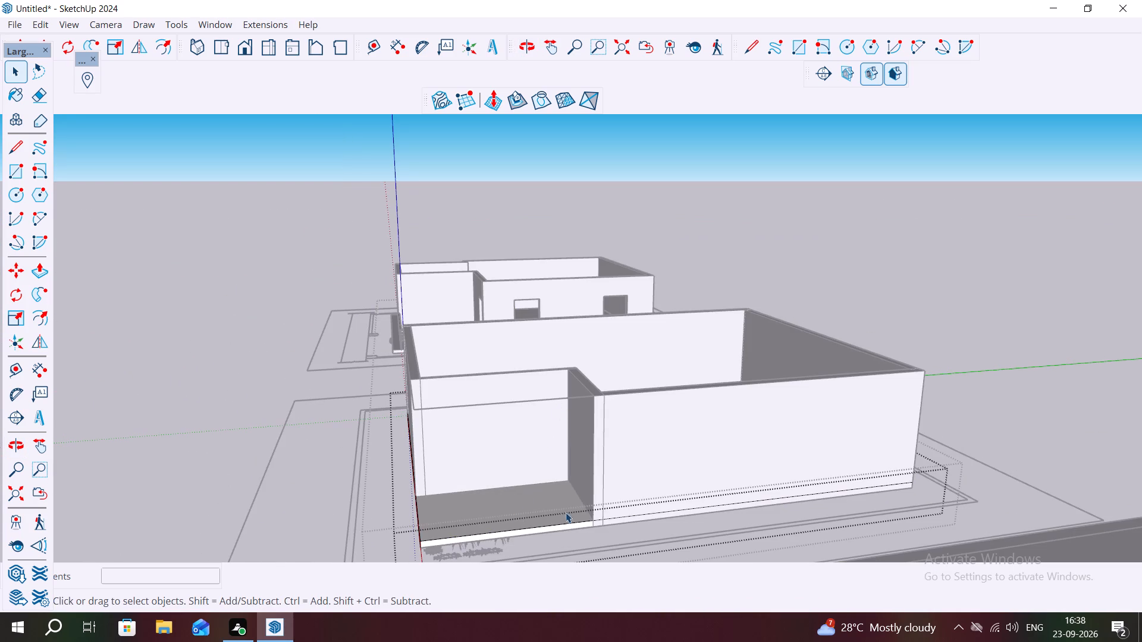
left_click_drag(566, 512, 586, 511)
left_click_drag(586, 511, 593, 513)
key("Escape")
left_click(377, 443)
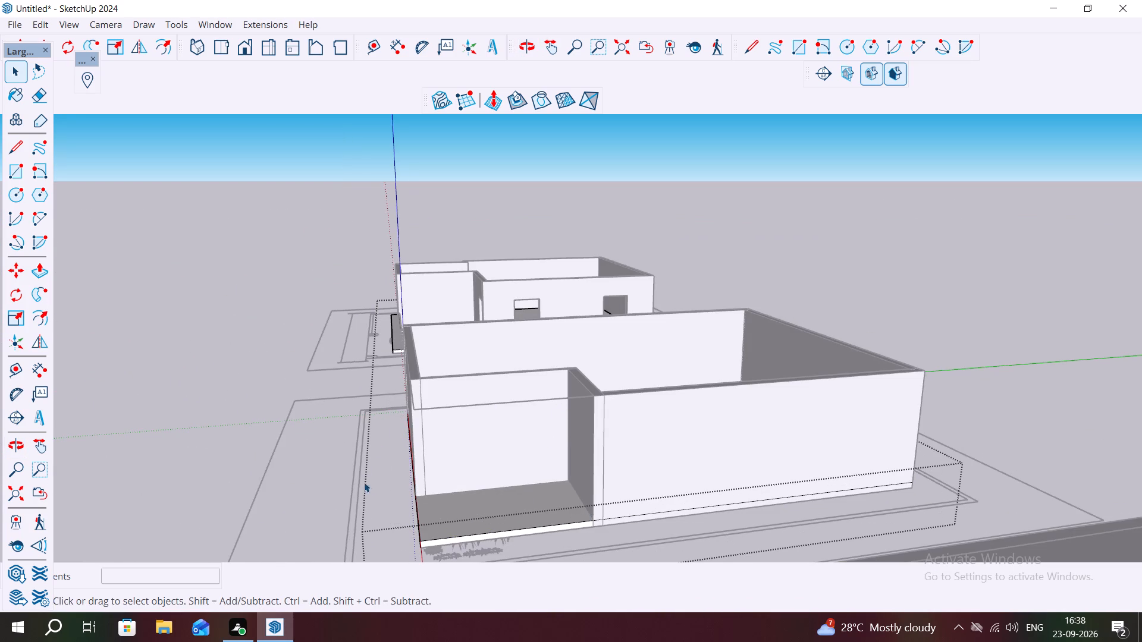
middle_click_drag(434, 474, 730, 460)
left_click(895, 417)
left_click(479, 463)
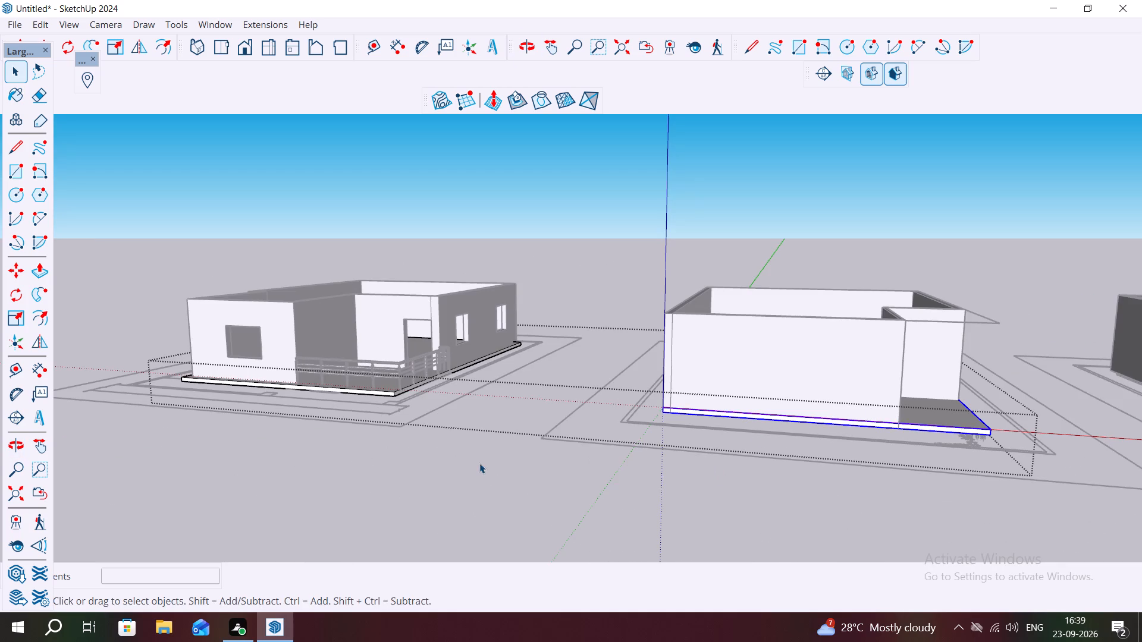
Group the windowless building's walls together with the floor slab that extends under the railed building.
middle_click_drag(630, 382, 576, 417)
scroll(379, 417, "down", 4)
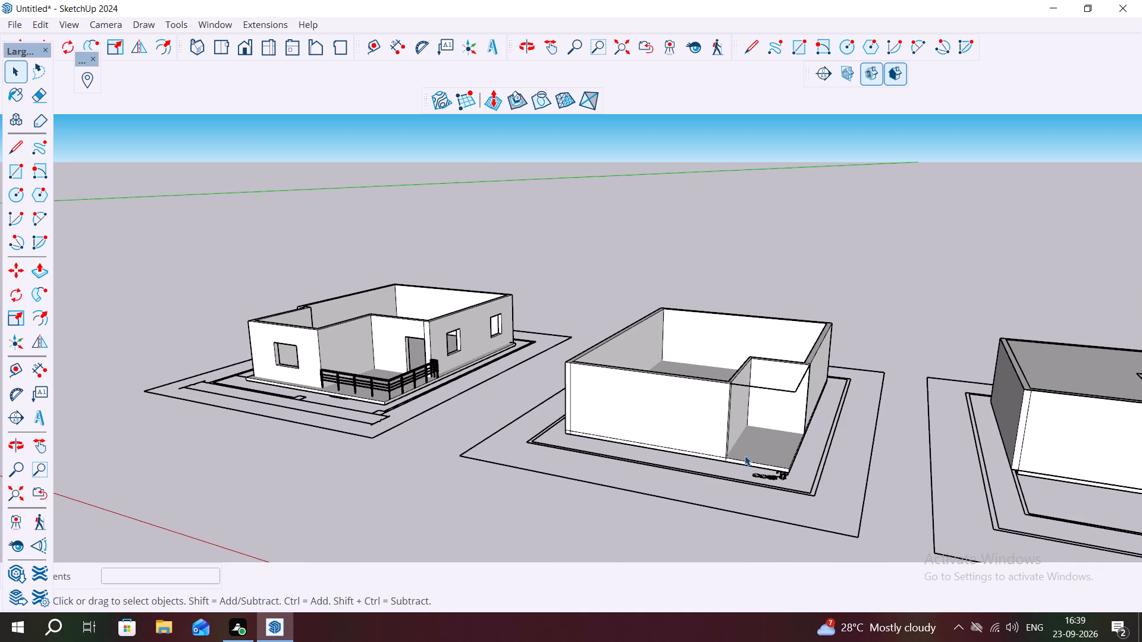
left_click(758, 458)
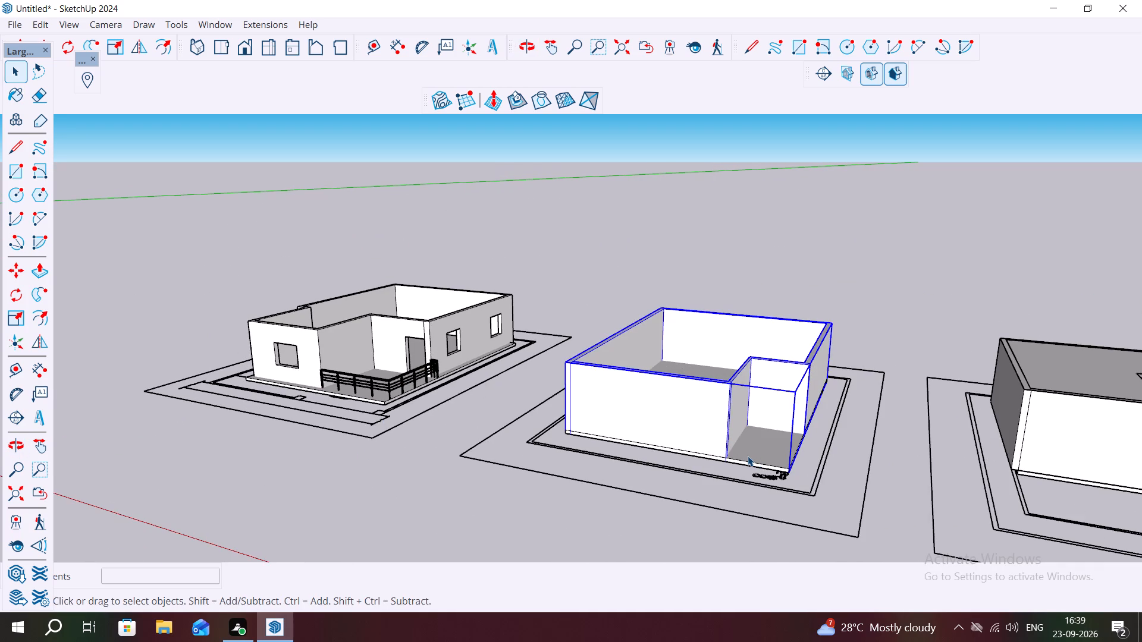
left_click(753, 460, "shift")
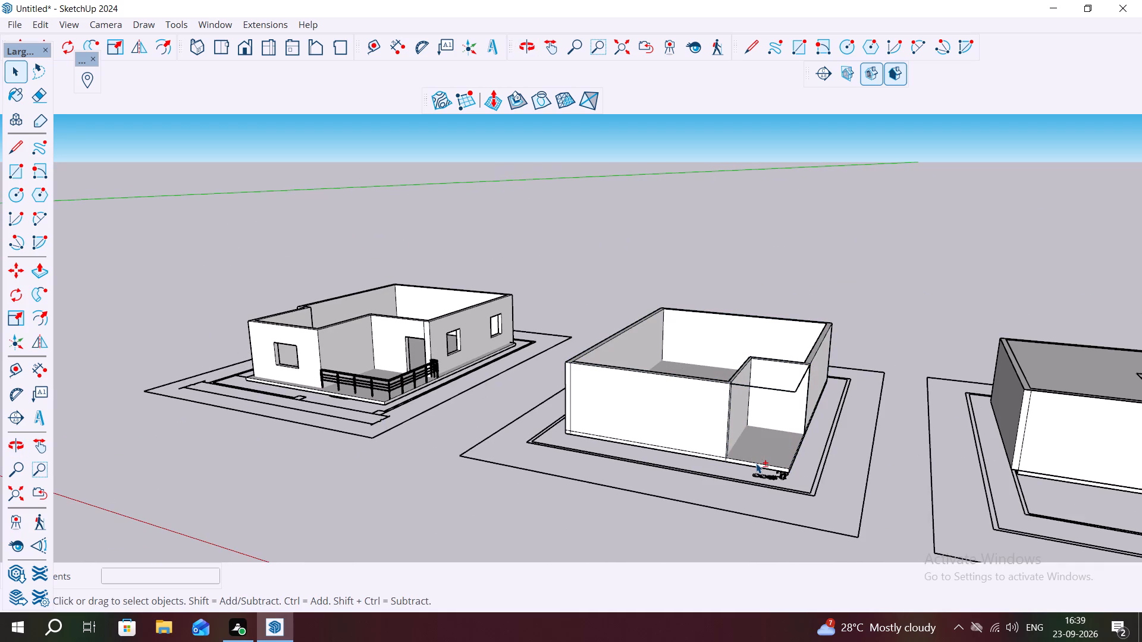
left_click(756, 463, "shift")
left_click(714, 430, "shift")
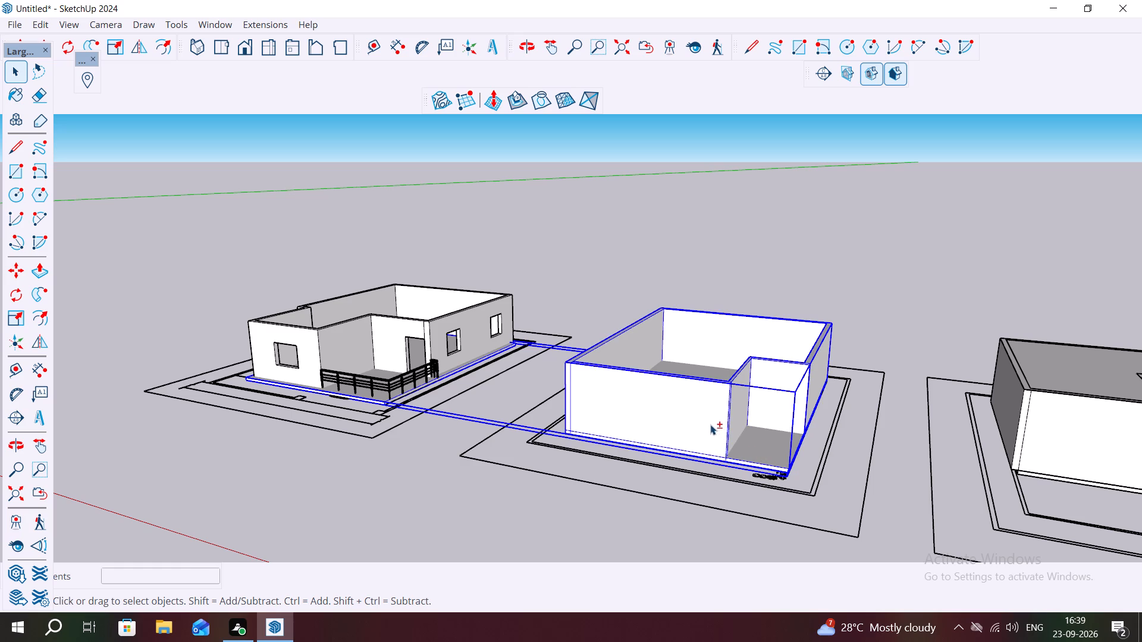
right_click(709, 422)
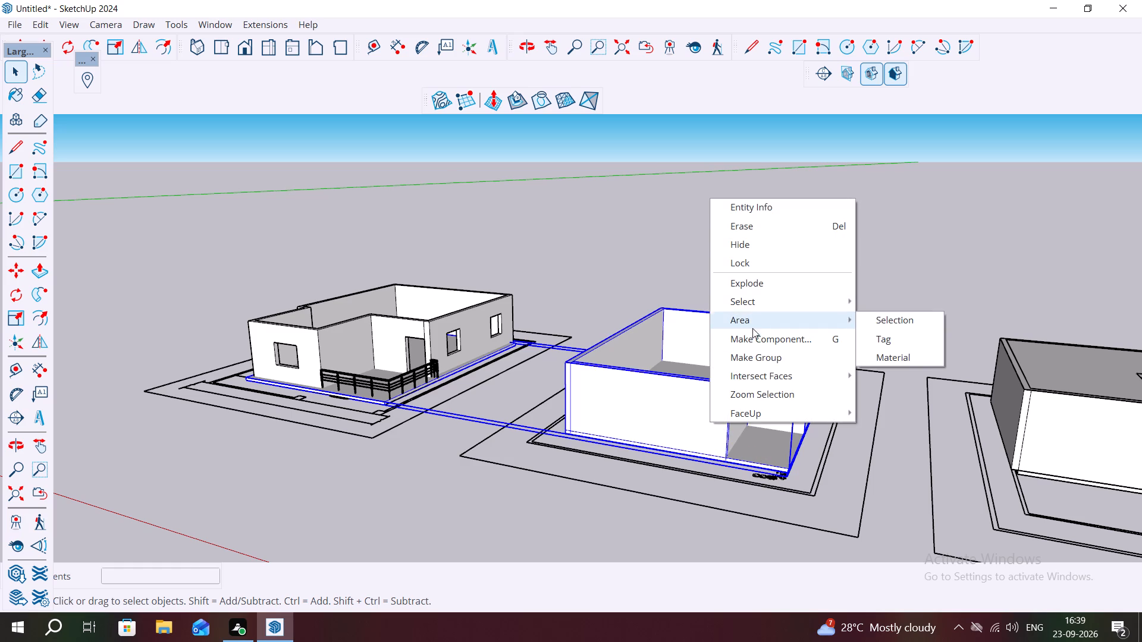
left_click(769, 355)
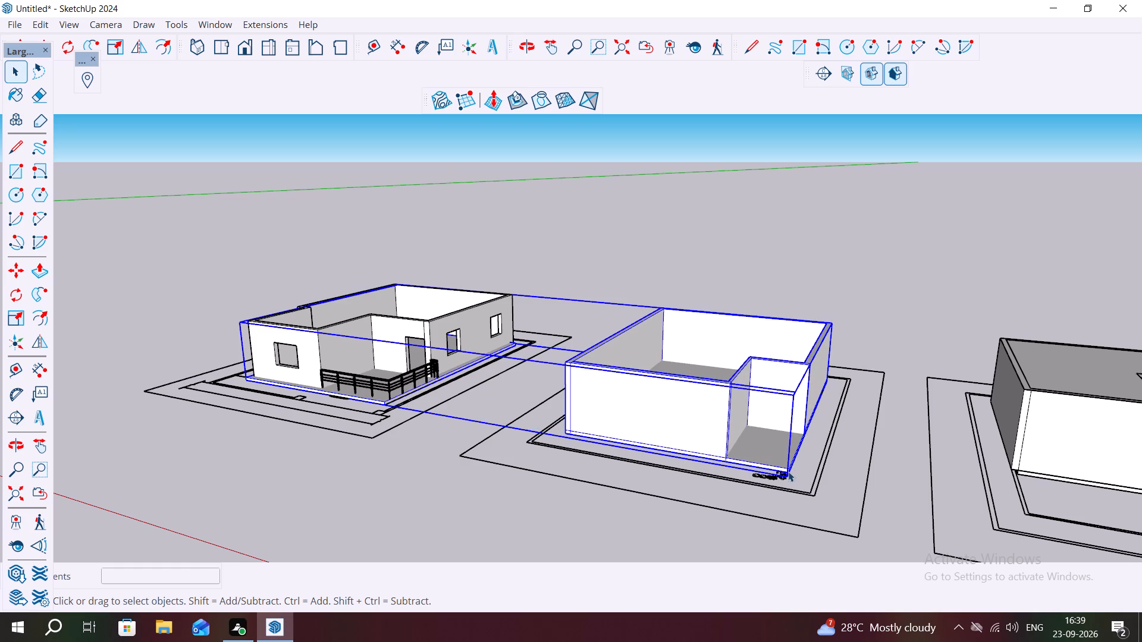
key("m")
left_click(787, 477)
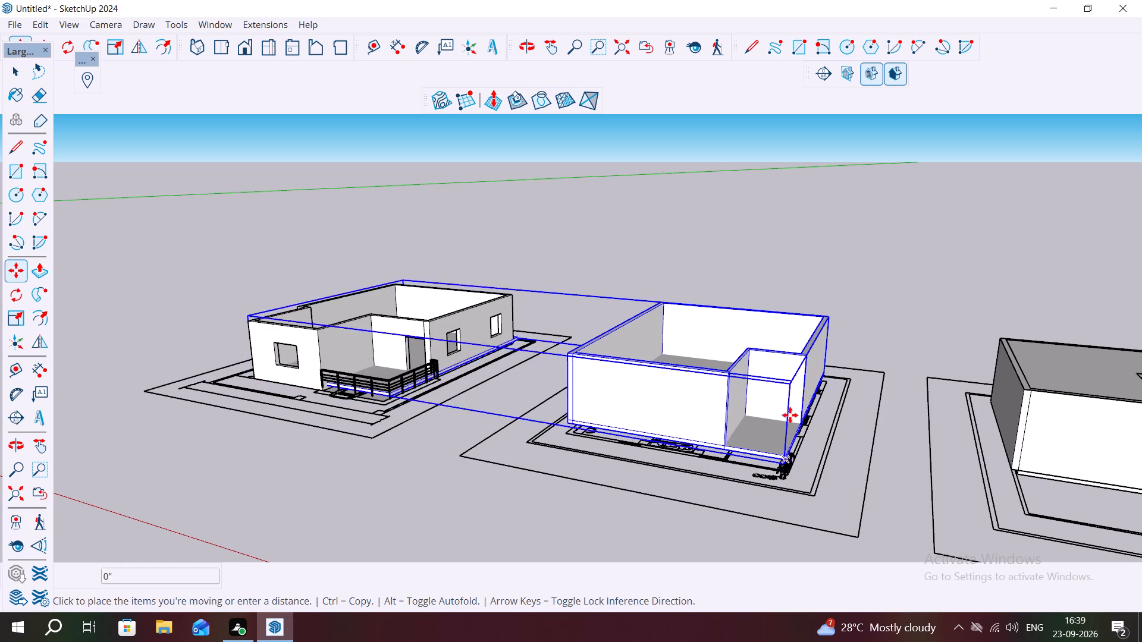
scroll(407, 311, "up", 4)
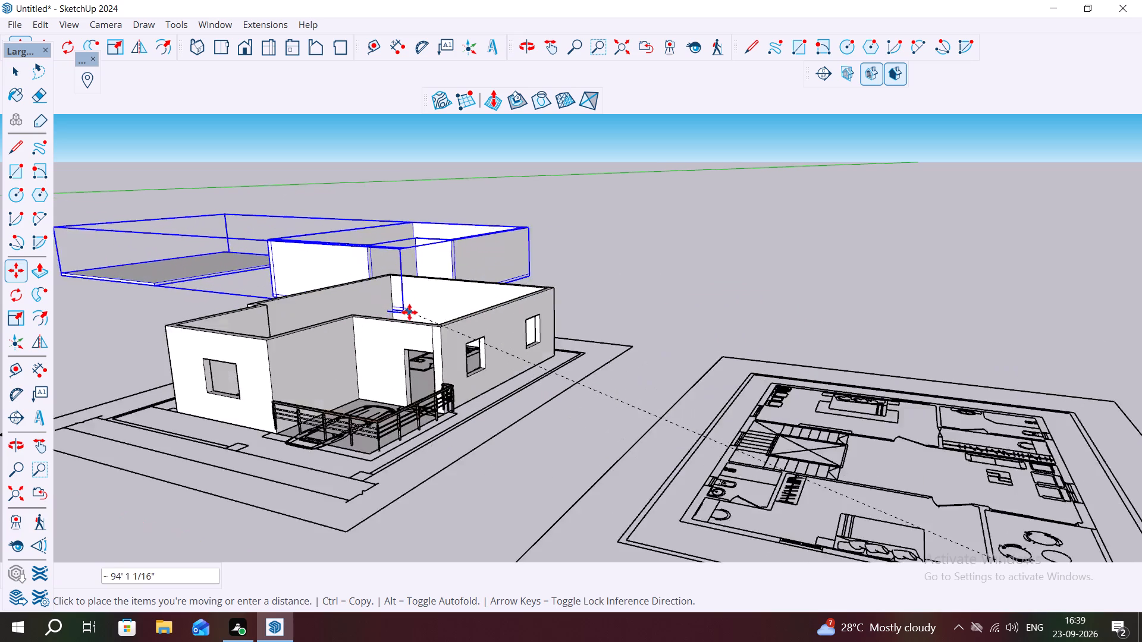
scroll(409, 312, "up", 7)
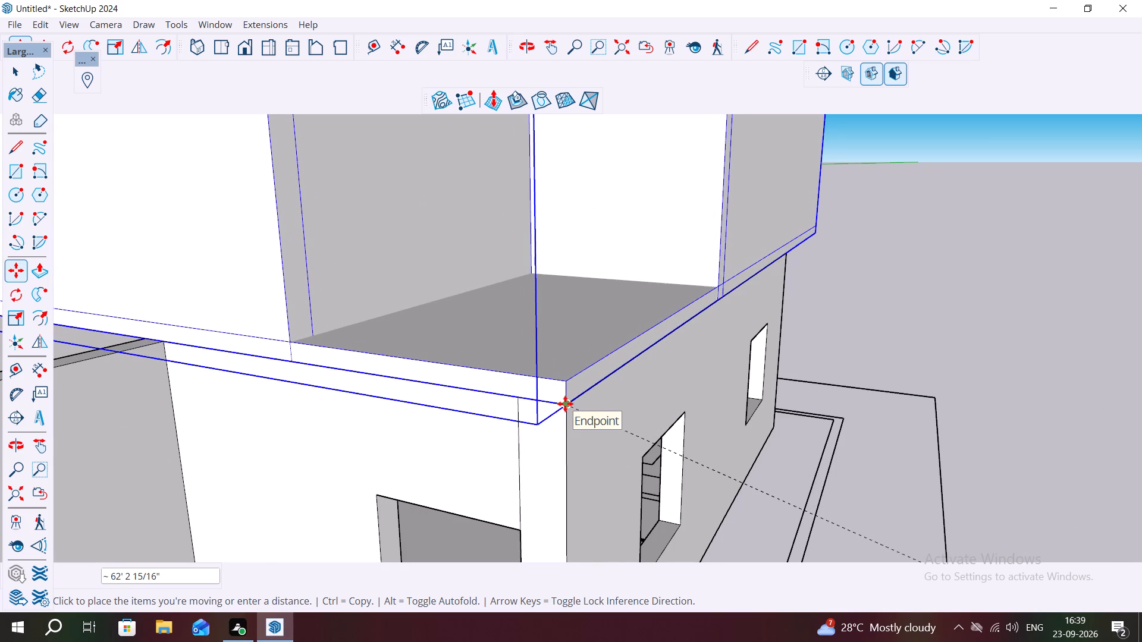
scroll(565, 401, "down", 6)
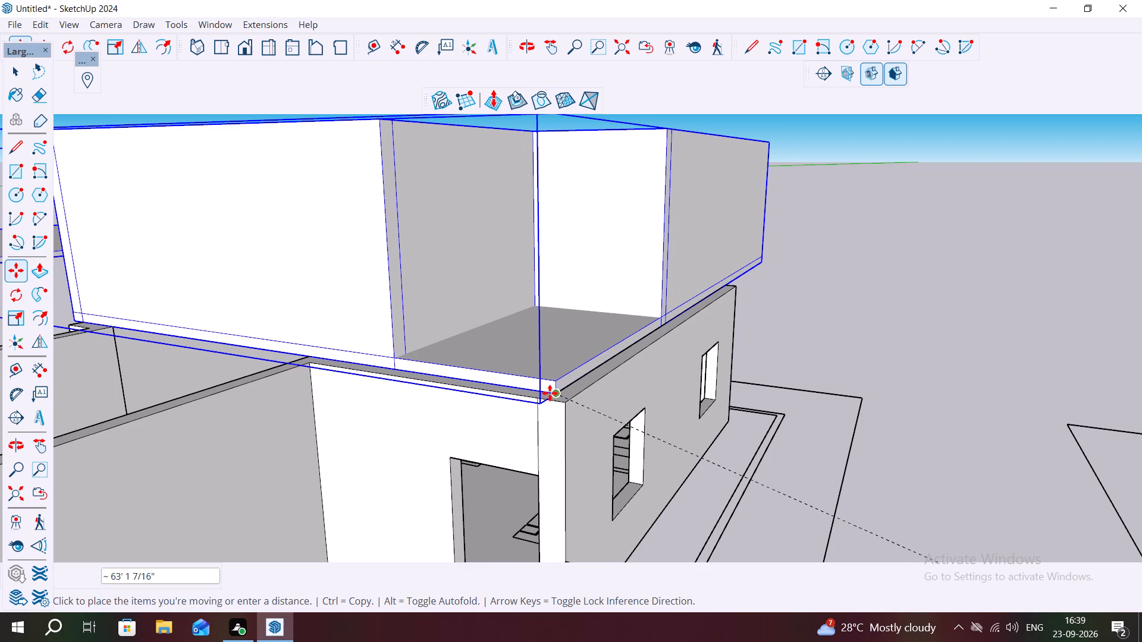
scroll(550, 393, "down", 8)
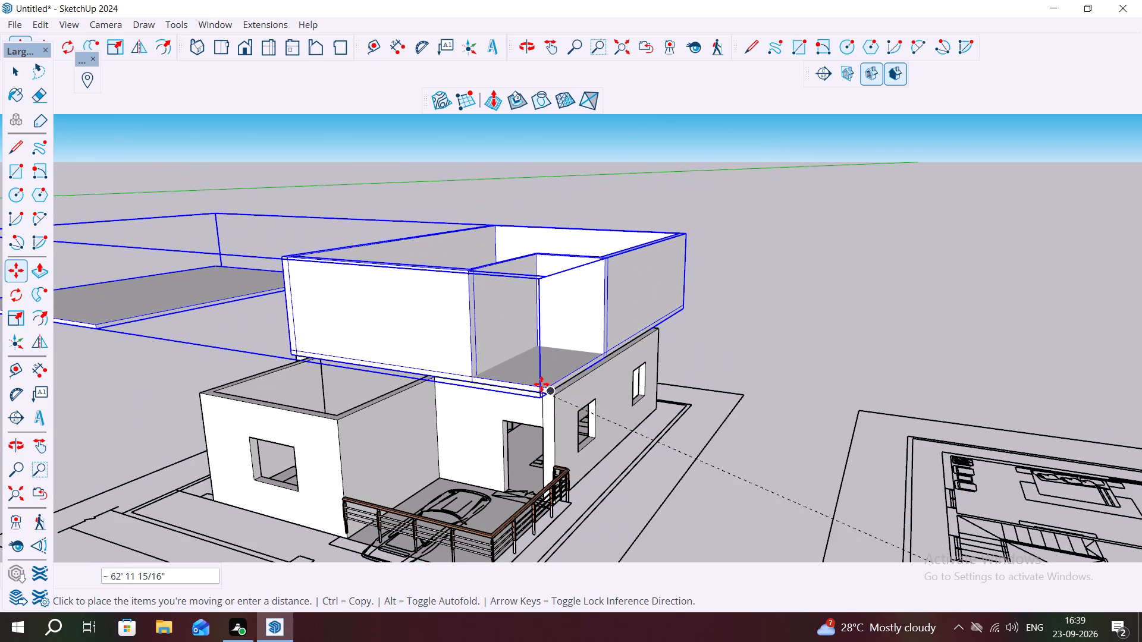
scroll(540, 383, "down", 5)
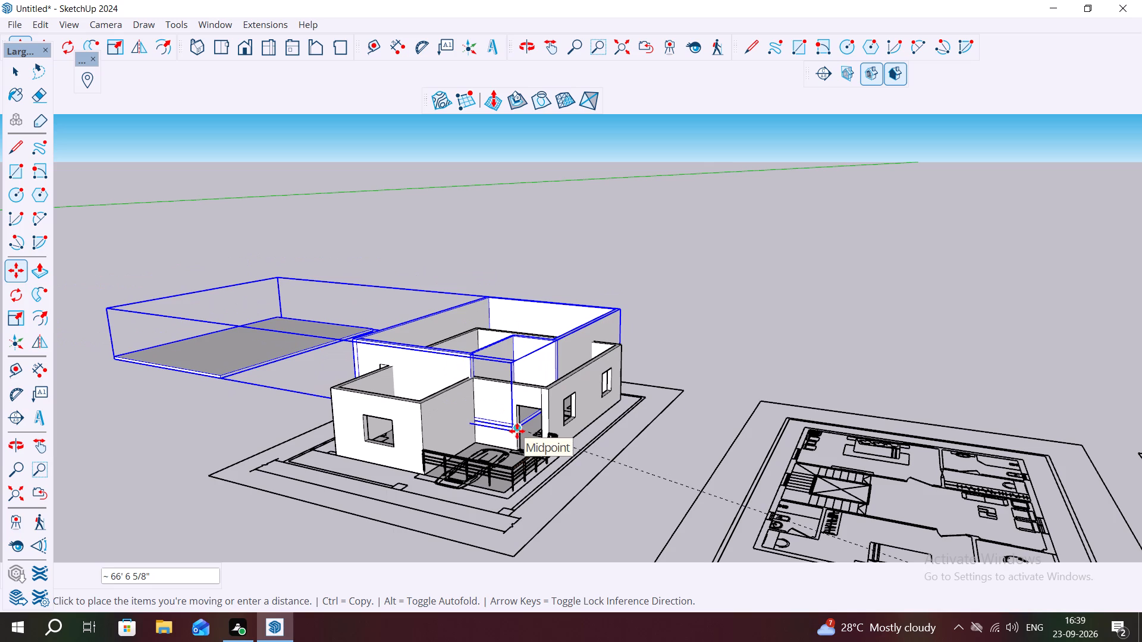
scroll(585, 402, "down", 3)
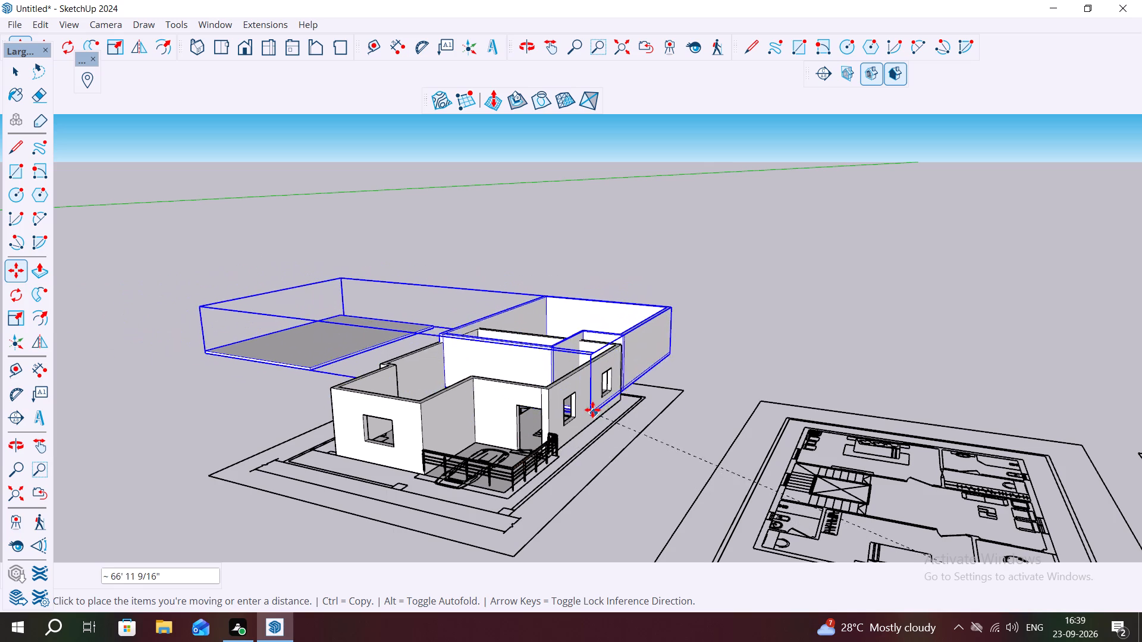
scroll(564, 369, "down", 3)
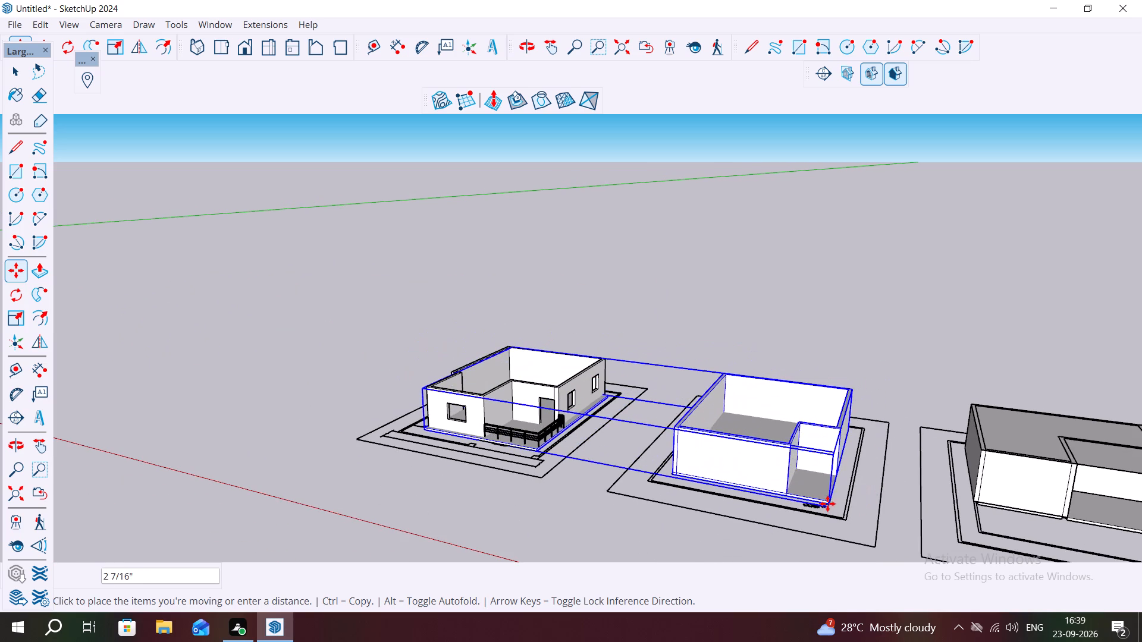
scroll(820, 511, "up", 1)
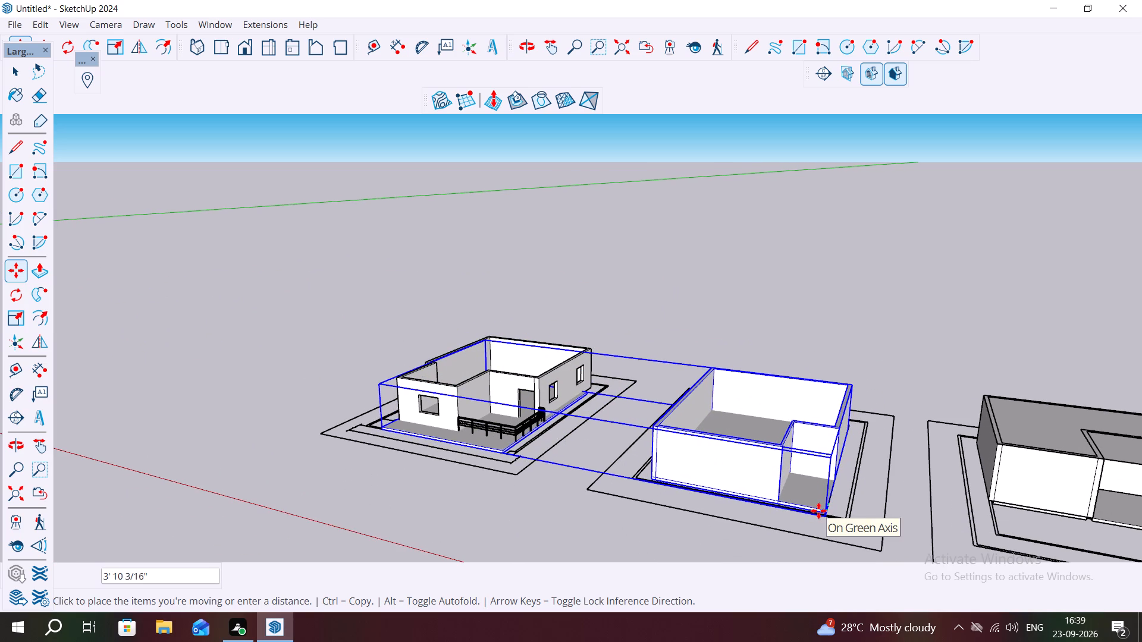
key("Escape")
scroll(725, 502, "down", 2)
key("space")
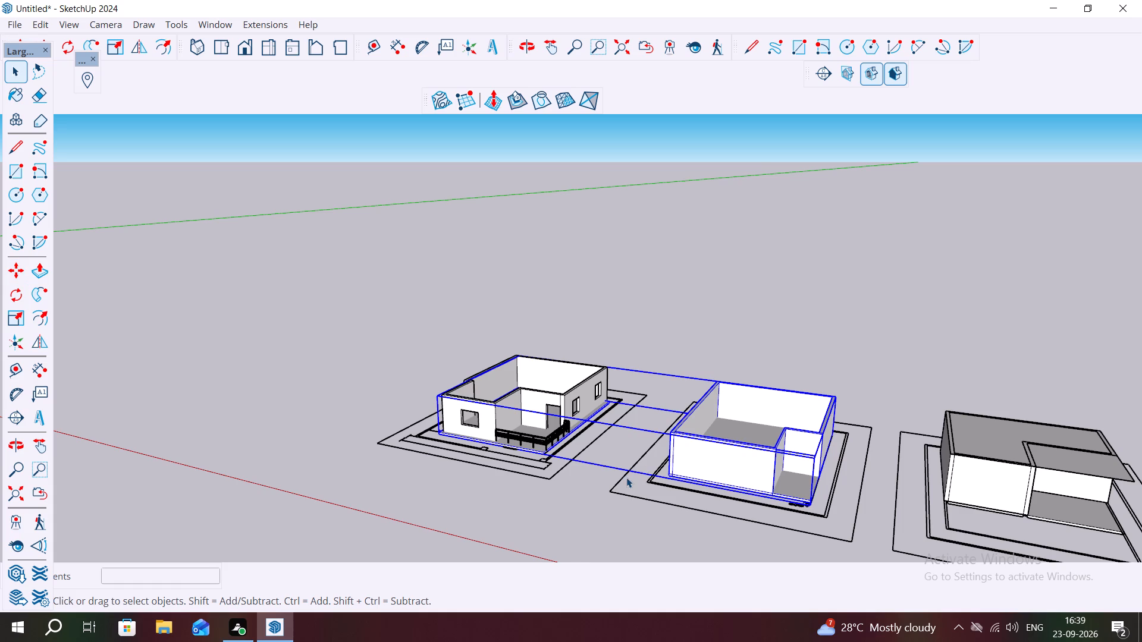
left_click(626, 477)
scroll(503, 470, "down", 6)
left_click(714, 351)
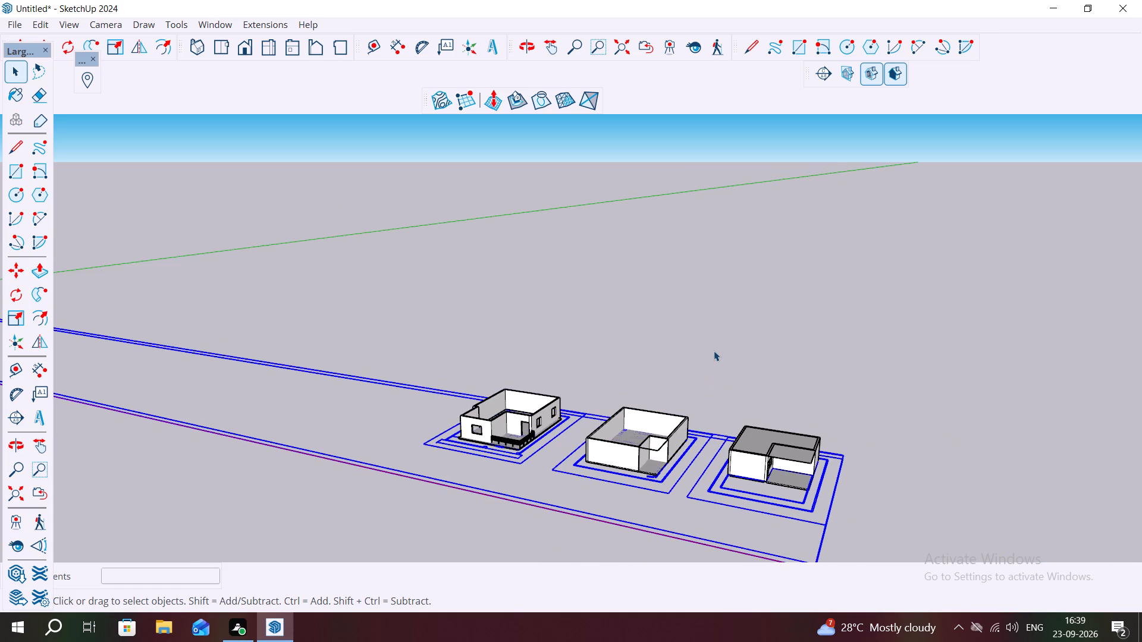
Examine the railed building and the windowless building side by side, including their walls, slab edges and carport corners.
scroll(621, 474, "up", 10)
middle_click_drag(516, 449, 499, 414)
scroll(498, 416, "up", 2)
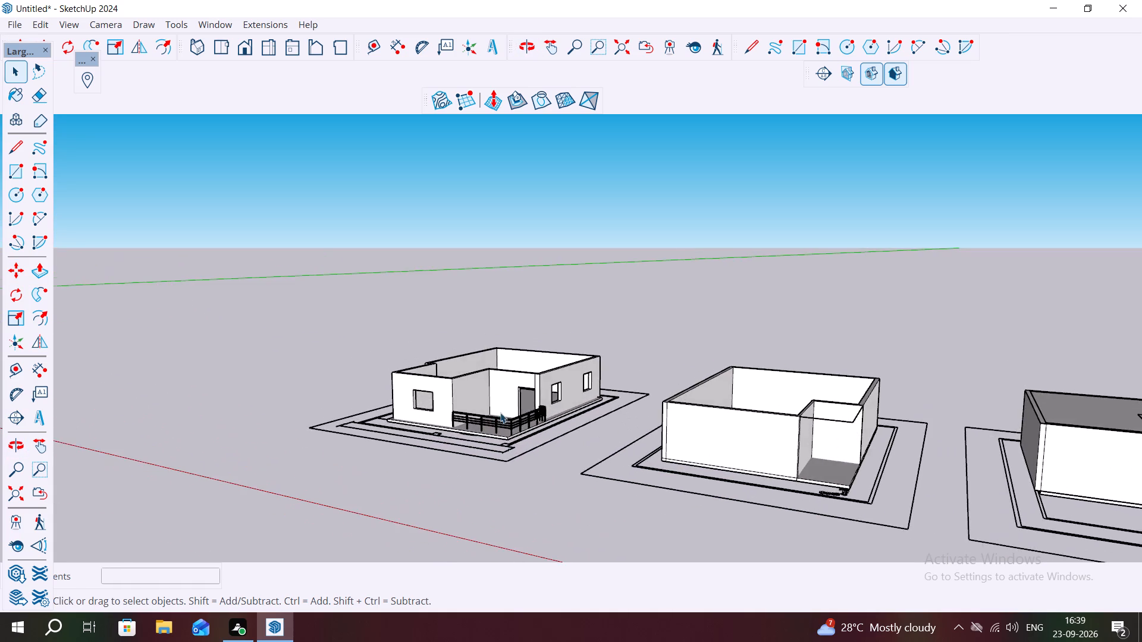
scroll(500, 413, "up", 12)
middle_click_drag(524, 443, 492, 436)
scroll(361, 409, "down", 6)
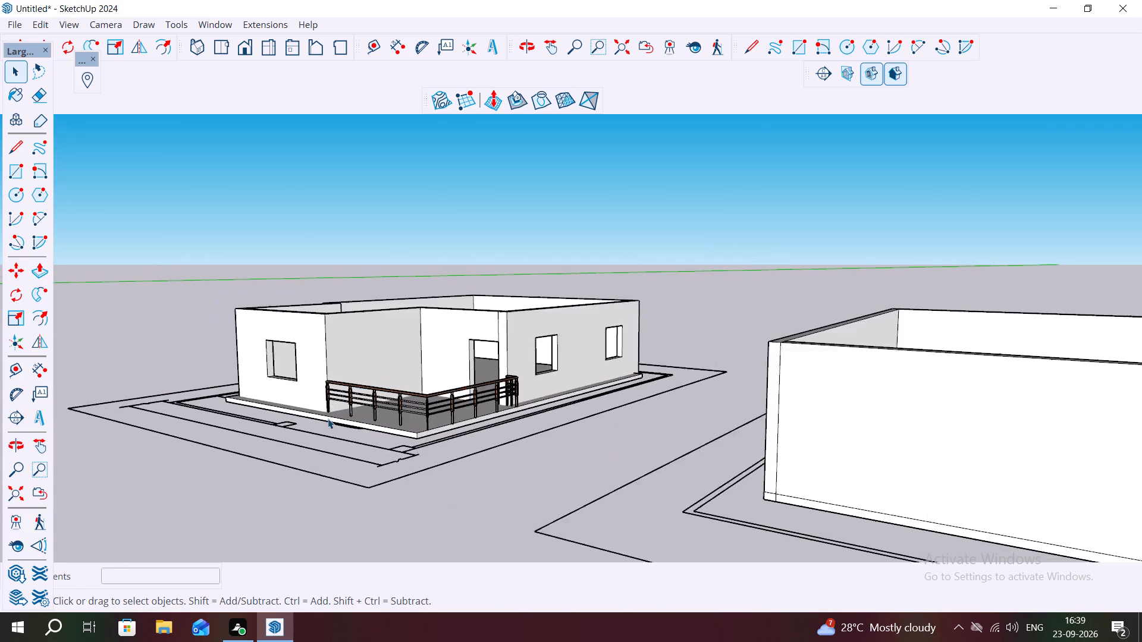
scroll(328, 418, "down", 9)
scroll(705, 467, "up", 1)
middle_click_drag(705, 467, 717, 524)
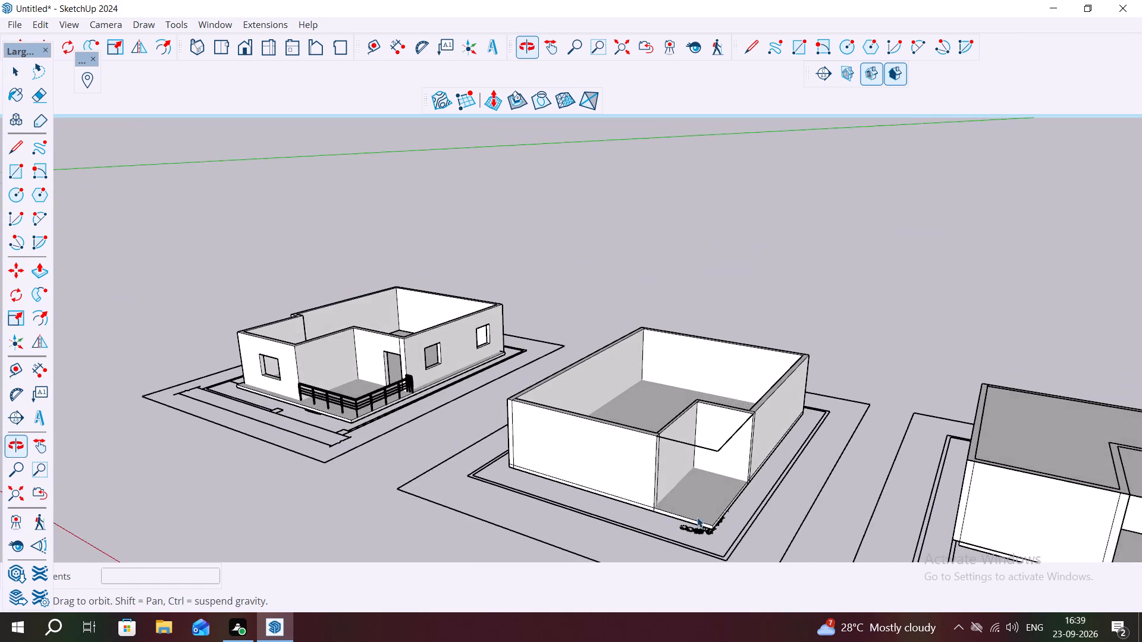
scroll(656, 498, "up", 5)
scroll(676, 435, "up", 1)
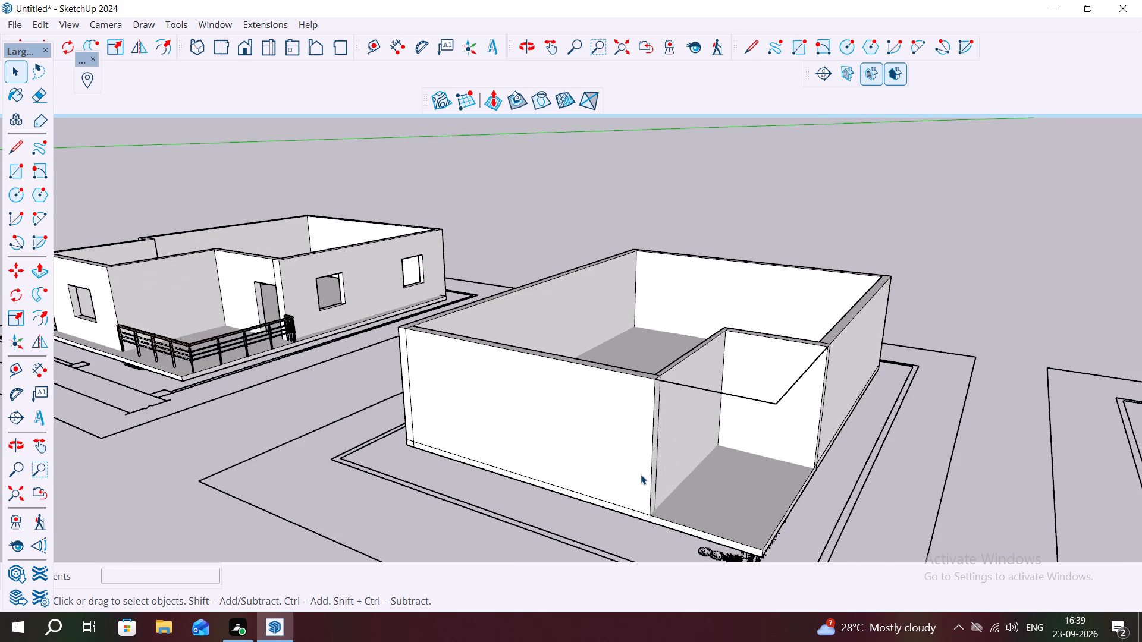
middle_click_drag(702, 463, 642, 486)
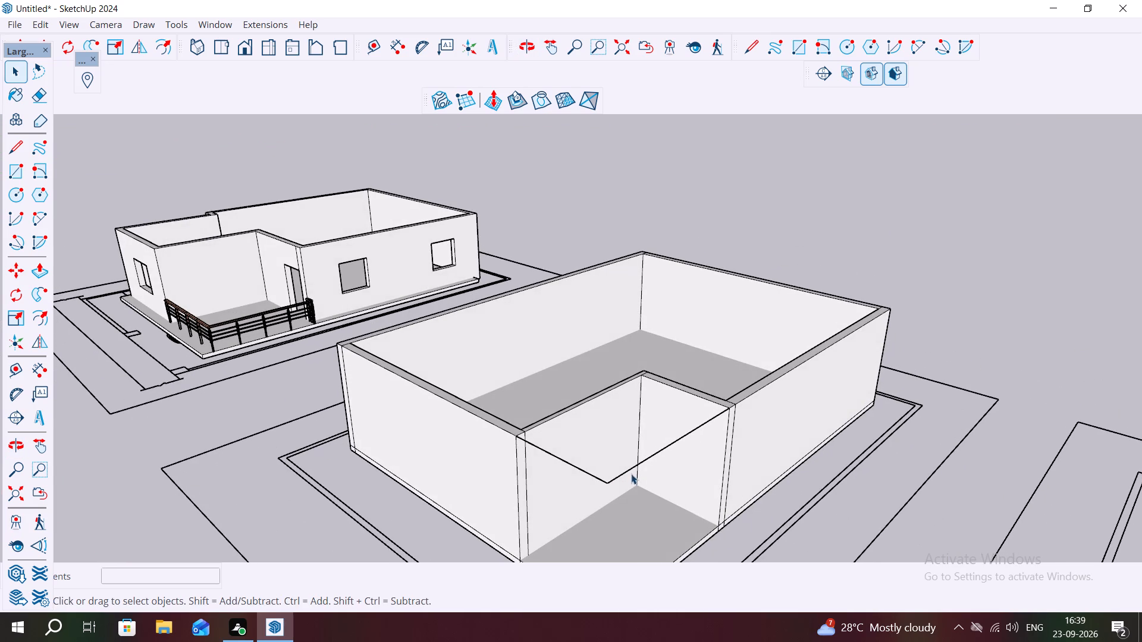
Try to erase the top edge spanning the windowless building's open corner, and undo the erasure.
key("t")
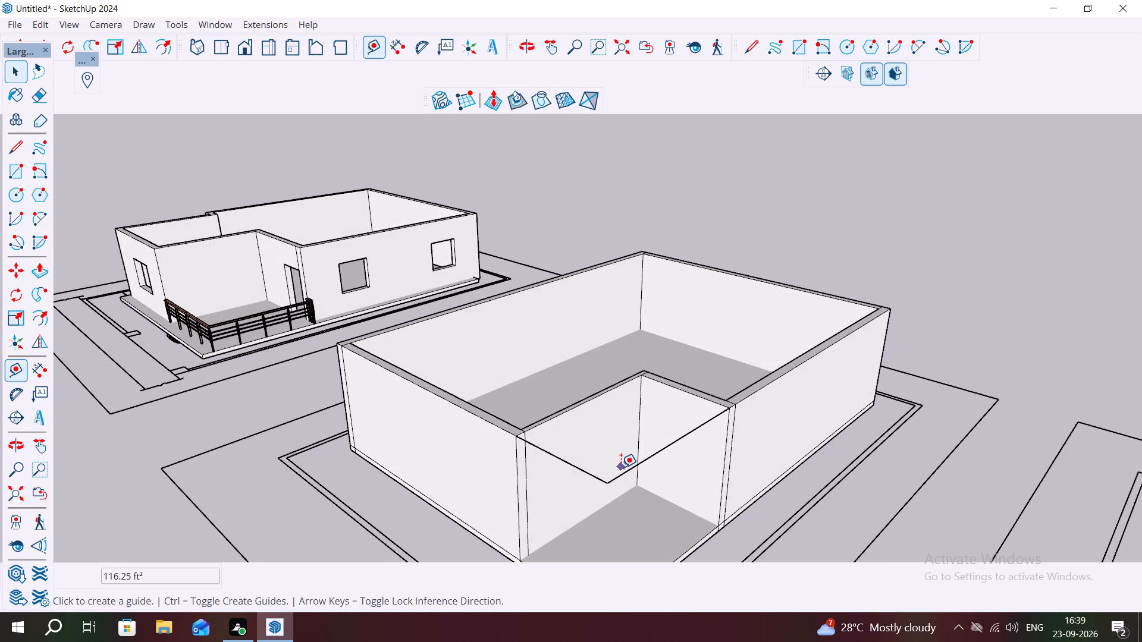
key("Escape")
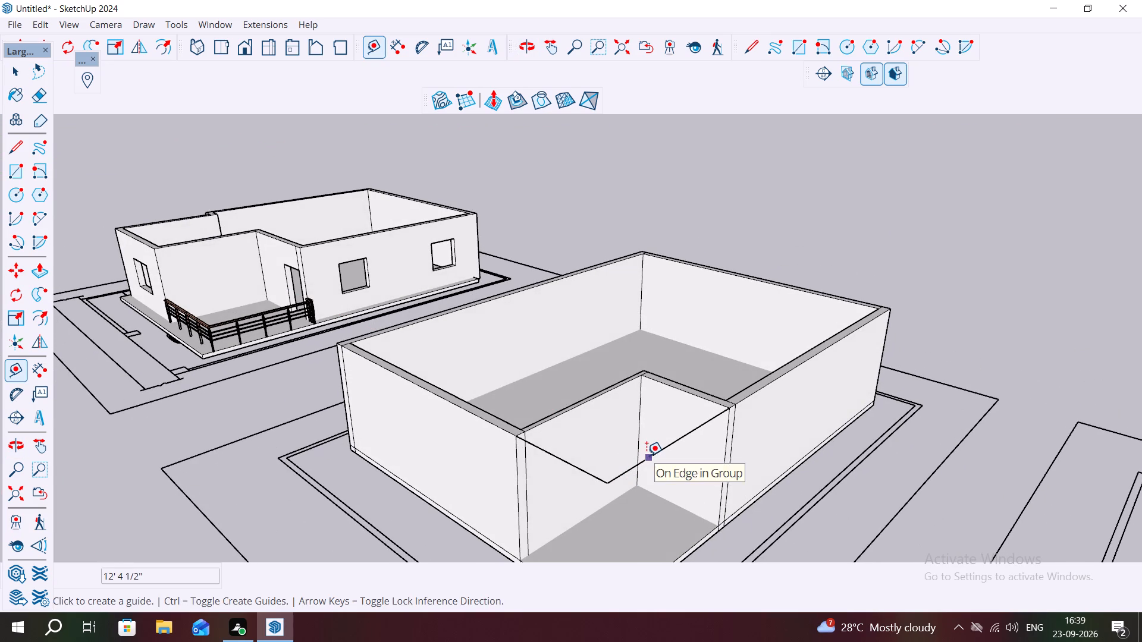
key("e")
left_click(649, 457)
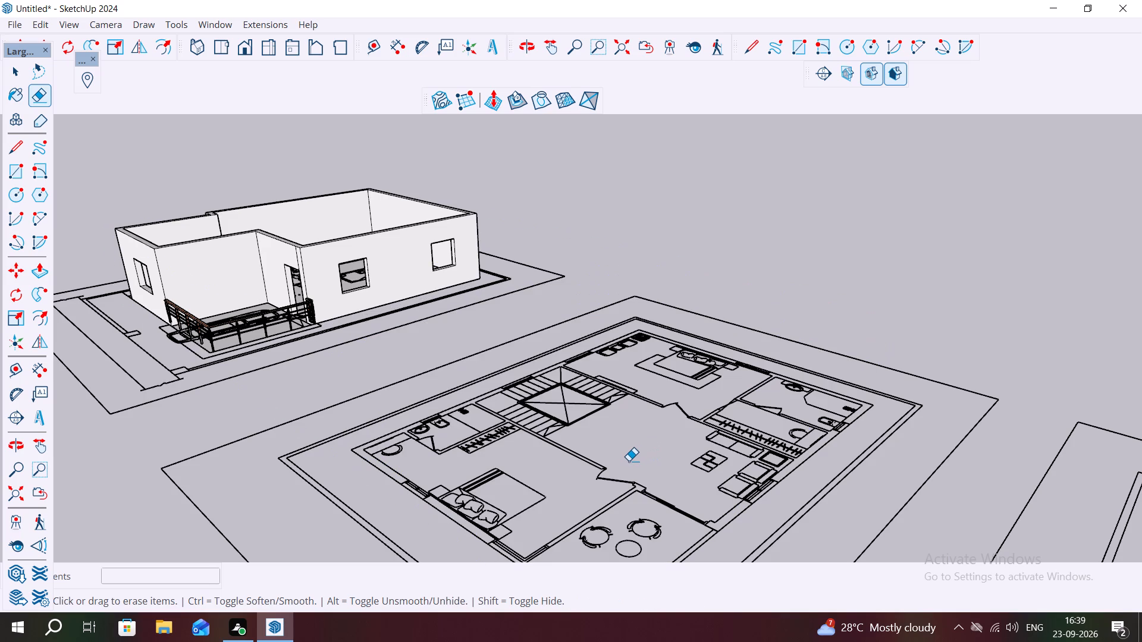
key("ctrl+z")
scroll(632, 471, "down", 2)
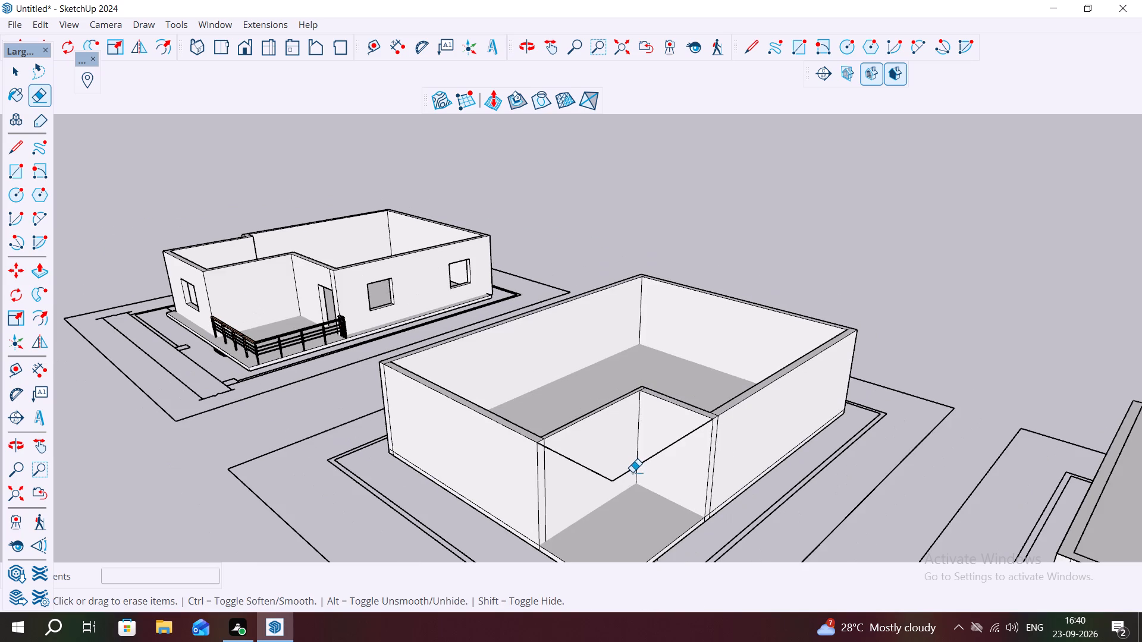
Check which group the top edge across the windowless building's open corner belongs to by selecting it.
key("space")
left_click(639, 464)
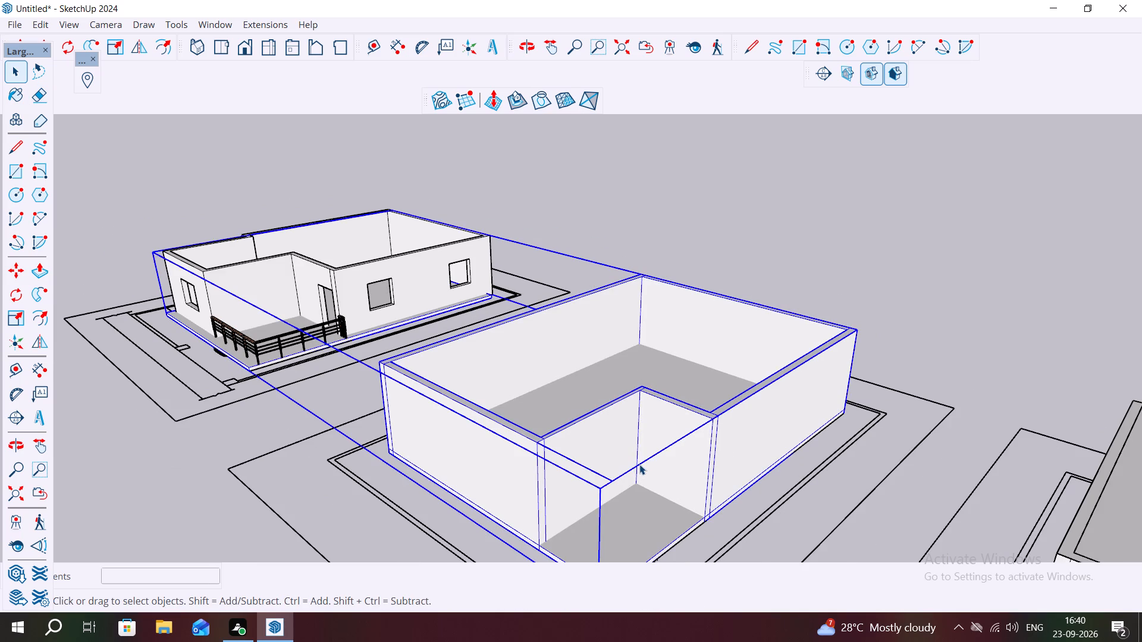
left_click(639, 464)
scroll(727, 511, "down", 3)
key("Escape")
left_click(741, 524)
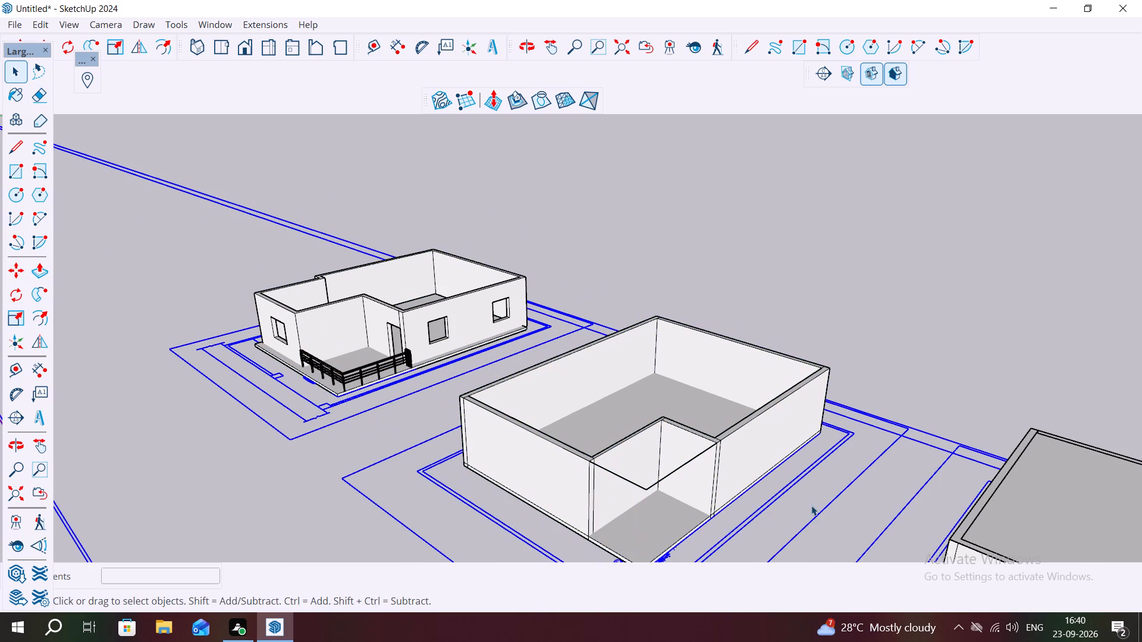
left_click(905, 376)
Examine the windowless building's open corner, comparing the adjoining walls, the floor slab and the edge spanning above.
scroll(742, 502, "down", 1)
middle_click_drag(725, 496, 749, 489)
scroll(659, 528, "up", 7)
middle_click_drag(682, 492, 736, 508)
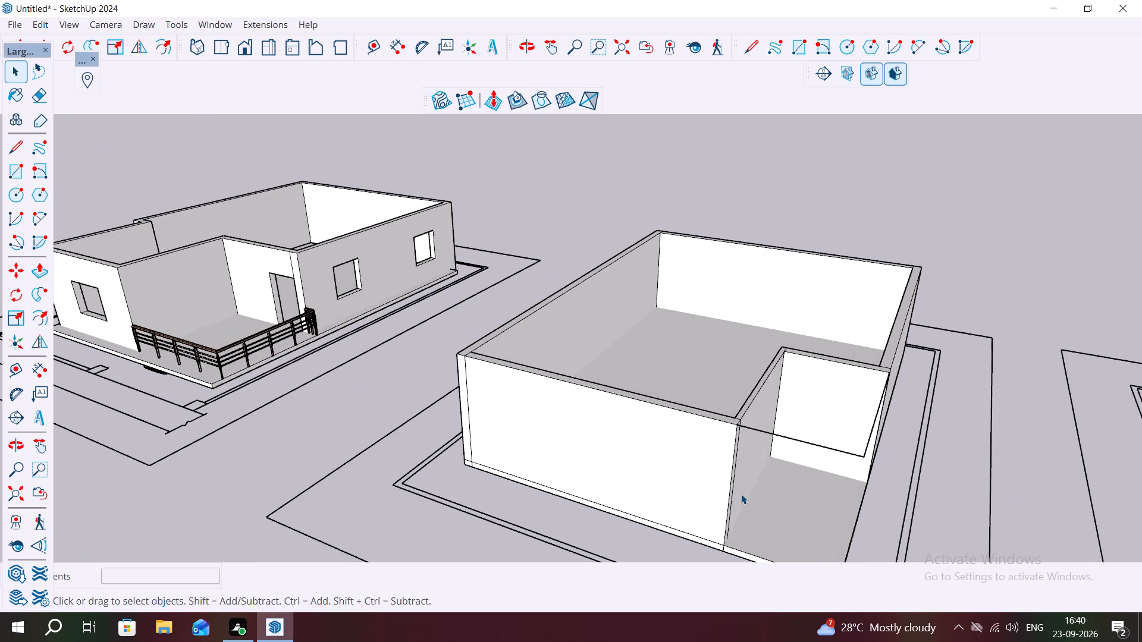
middle_click_drag(730, 510, 667, 519)
scroll(606, 533, "up", 3)
middle_click_drag(606, 505, 588, 389)
scroll(650, 392, "up", 2)
scroll(746, 332, "up", 3)
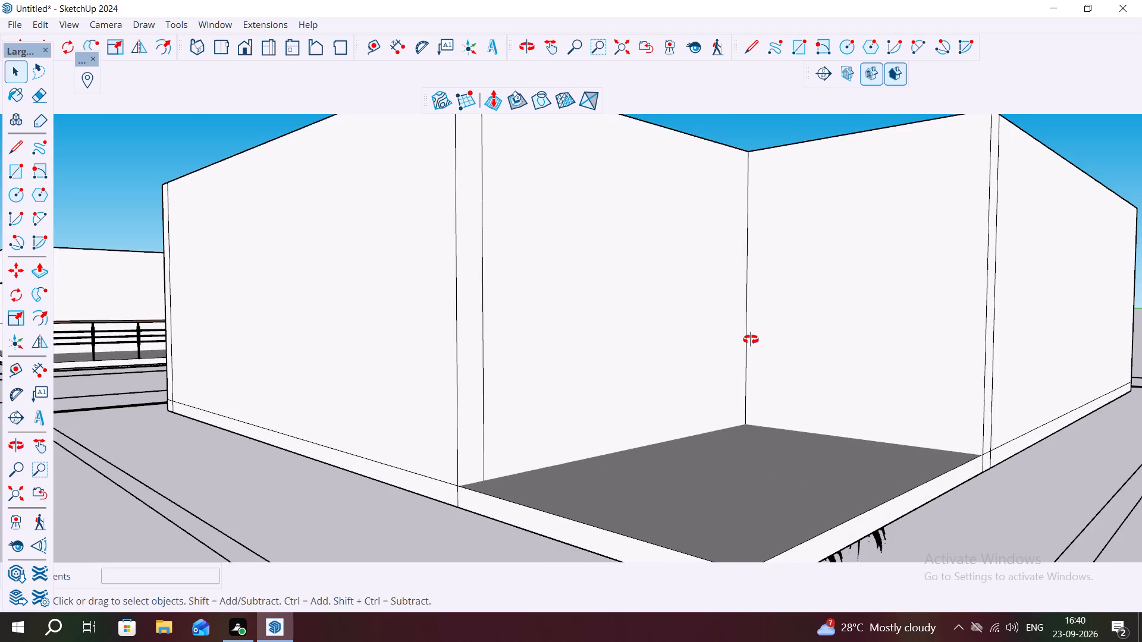
middle_click_drag(751, 337, 782, 418)
scroll(780, 322, "up", 6)
scroll(807, 328, "down", 5)
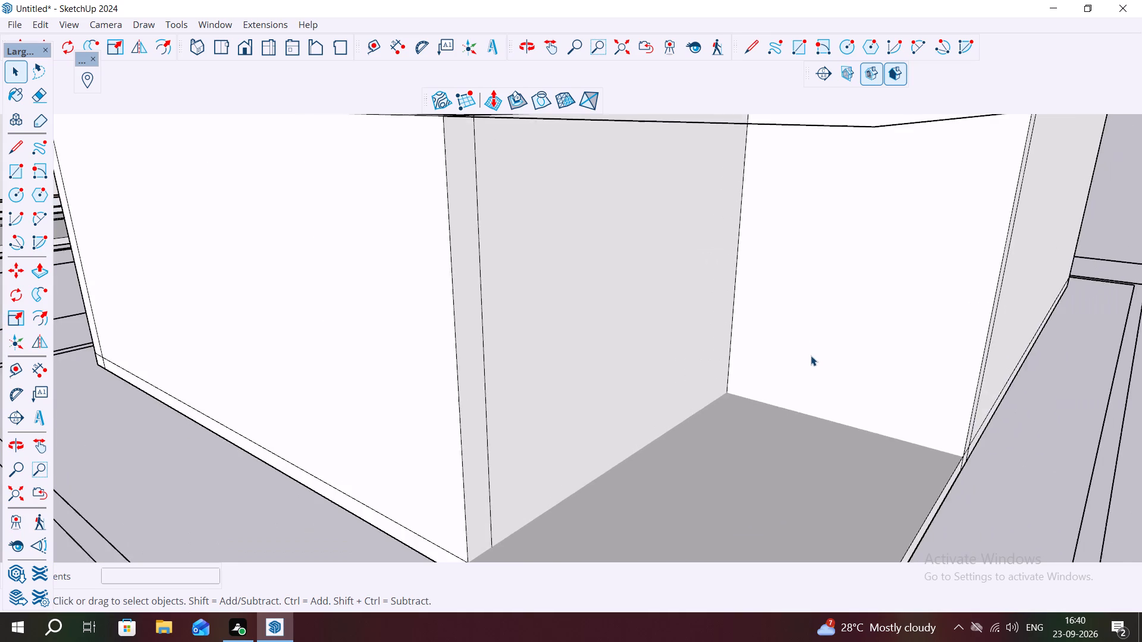
scroll(811, 355, "down", 7)
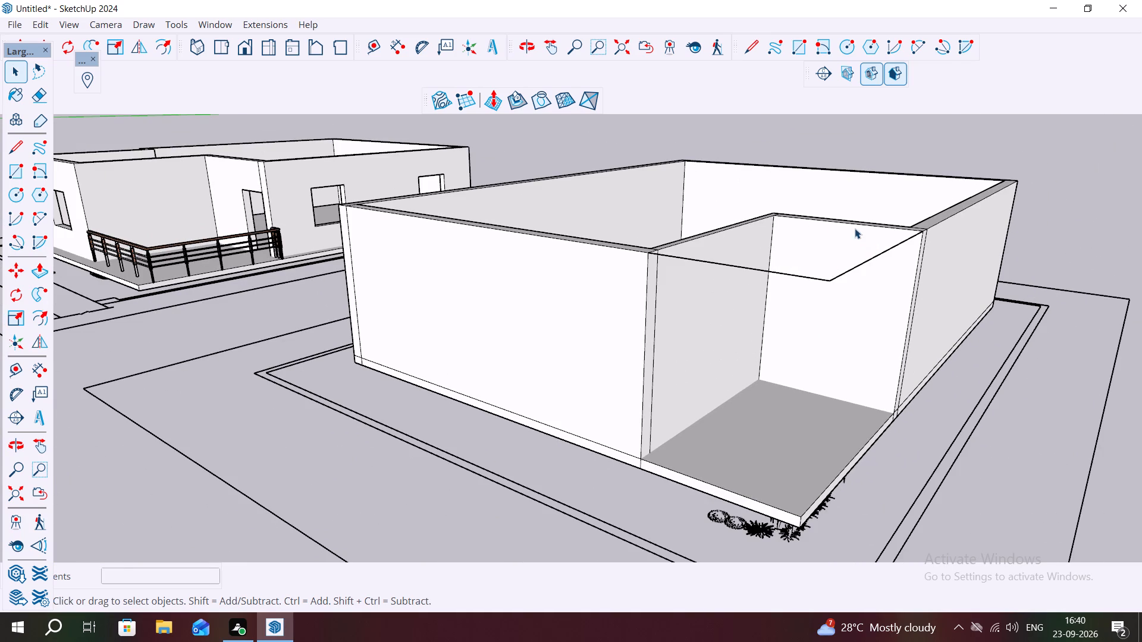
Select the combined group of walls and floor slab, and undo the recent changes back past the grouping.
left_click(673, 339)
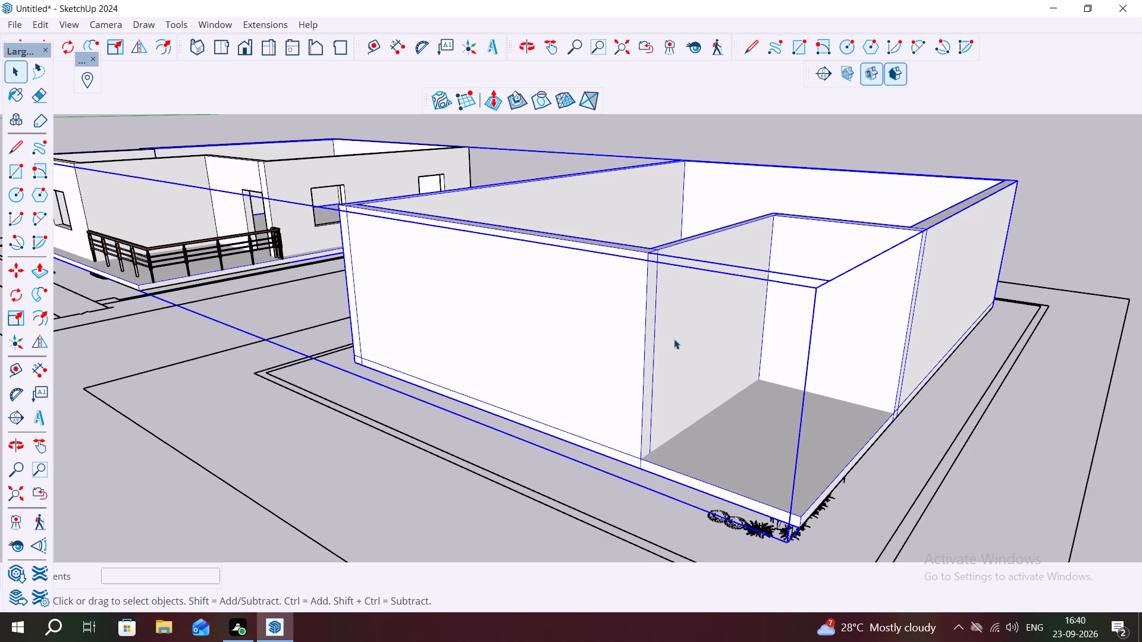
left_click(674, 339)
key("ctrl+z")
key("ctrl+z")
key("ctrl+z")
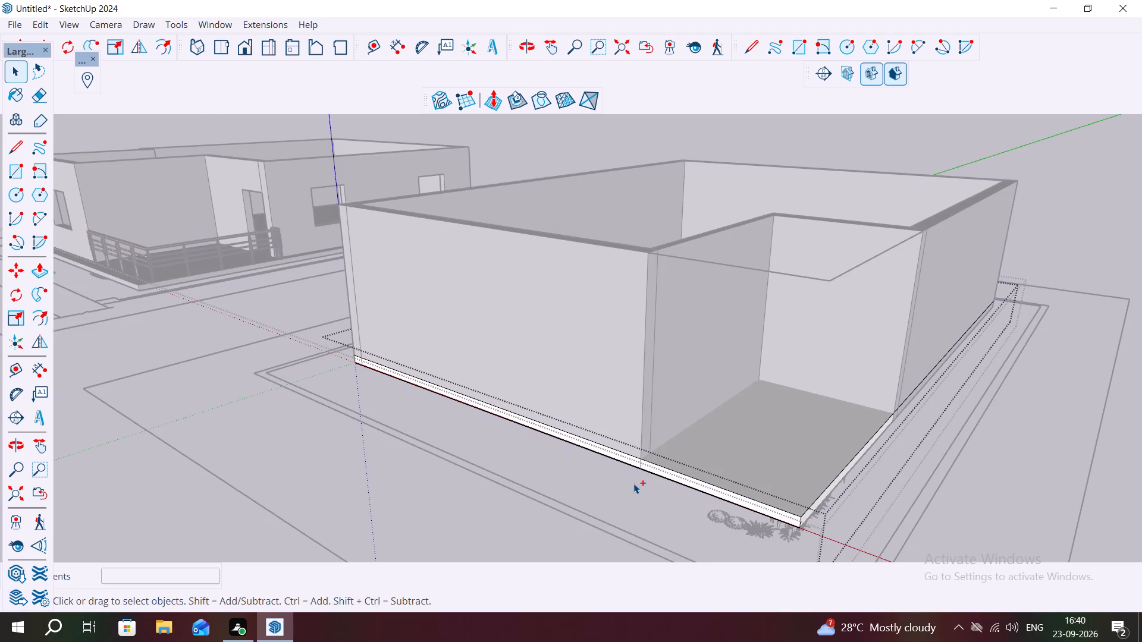
Undo two more recent changes so the windowless building's walls and floor slab are back as separate groups.
key("ctrl+z")
key("ctrl+z")
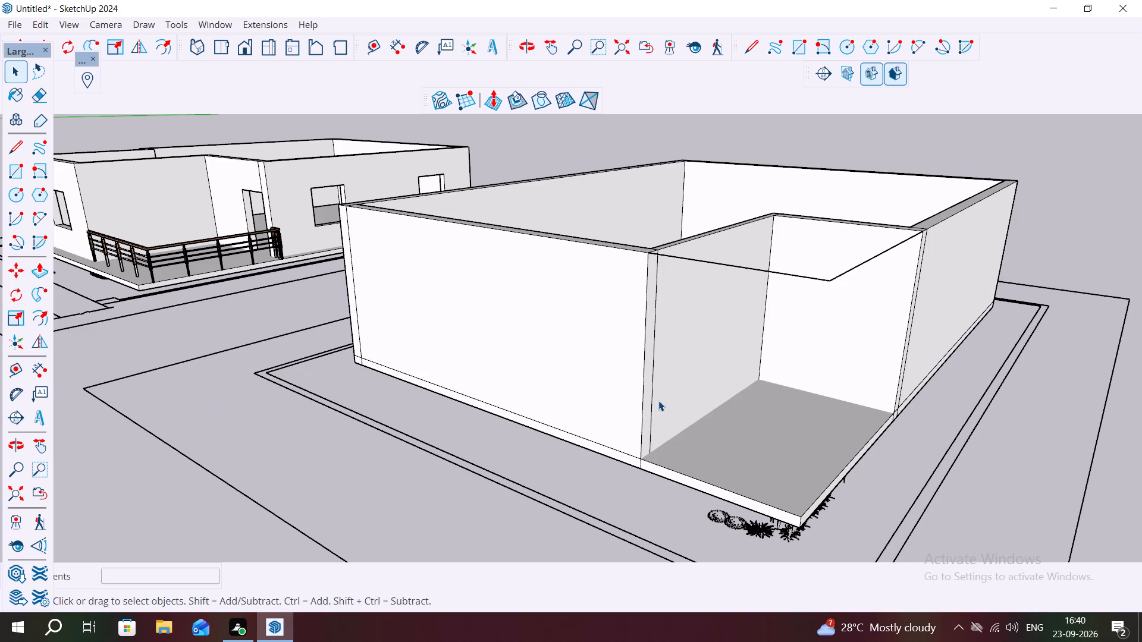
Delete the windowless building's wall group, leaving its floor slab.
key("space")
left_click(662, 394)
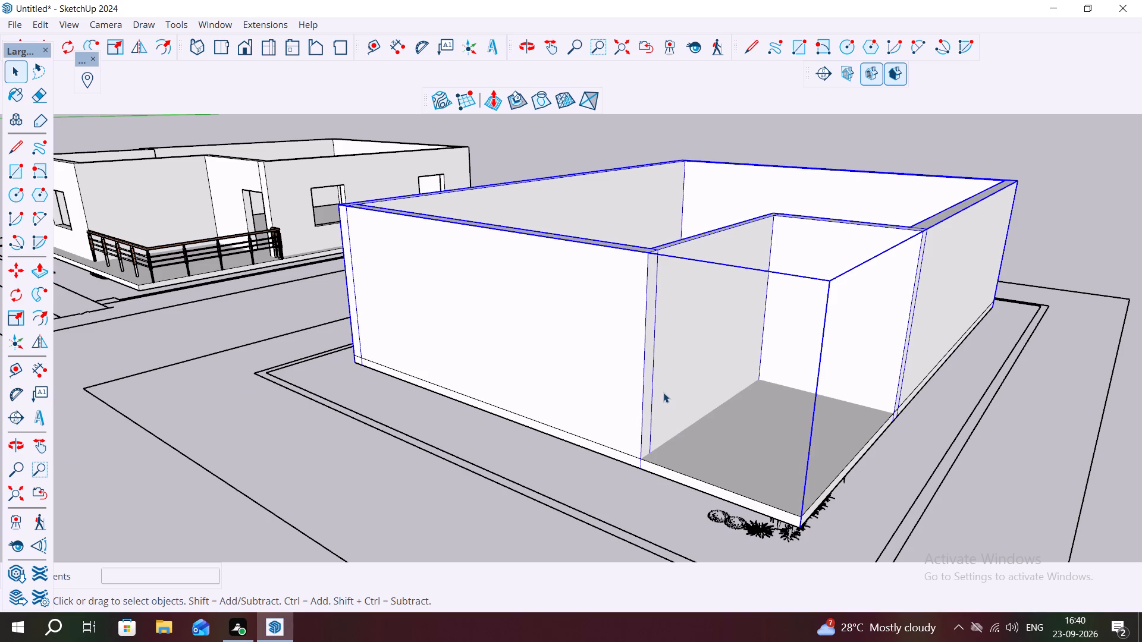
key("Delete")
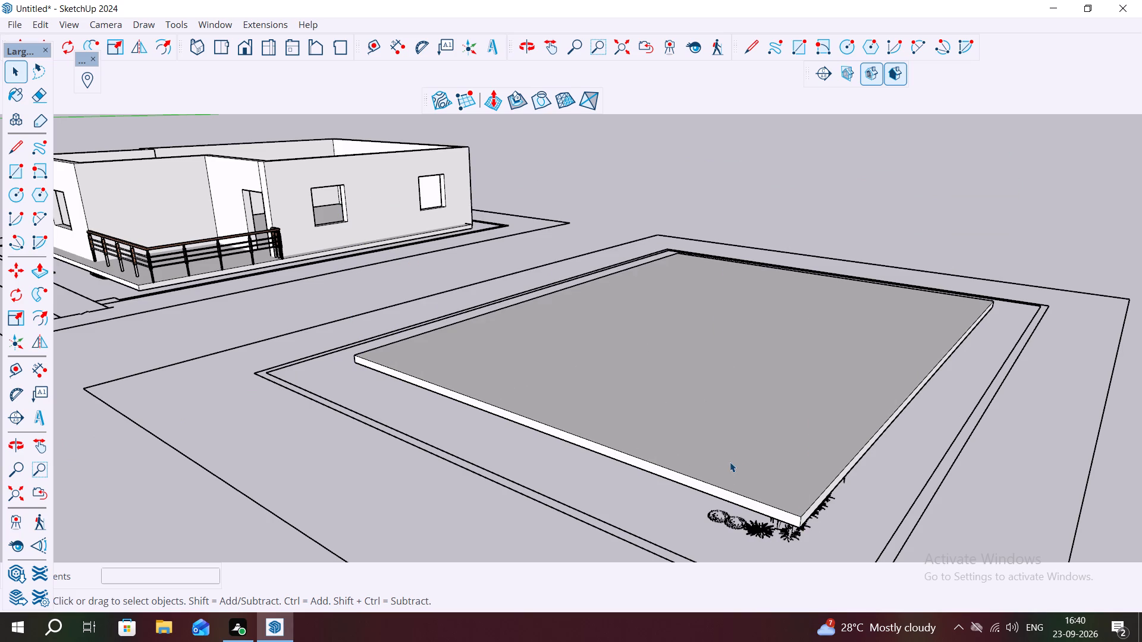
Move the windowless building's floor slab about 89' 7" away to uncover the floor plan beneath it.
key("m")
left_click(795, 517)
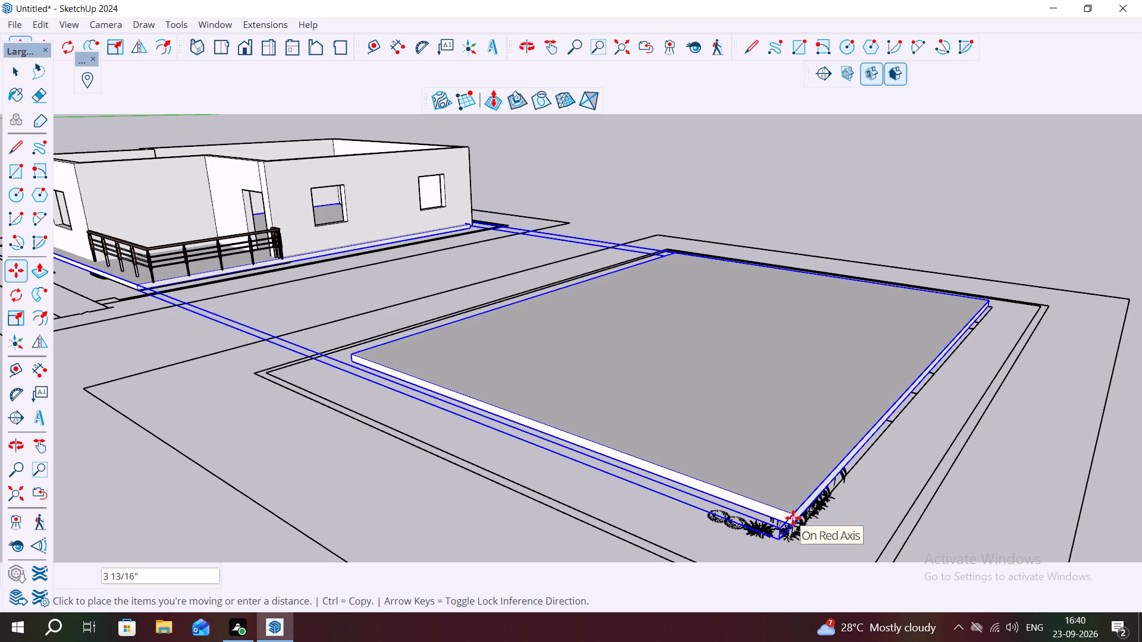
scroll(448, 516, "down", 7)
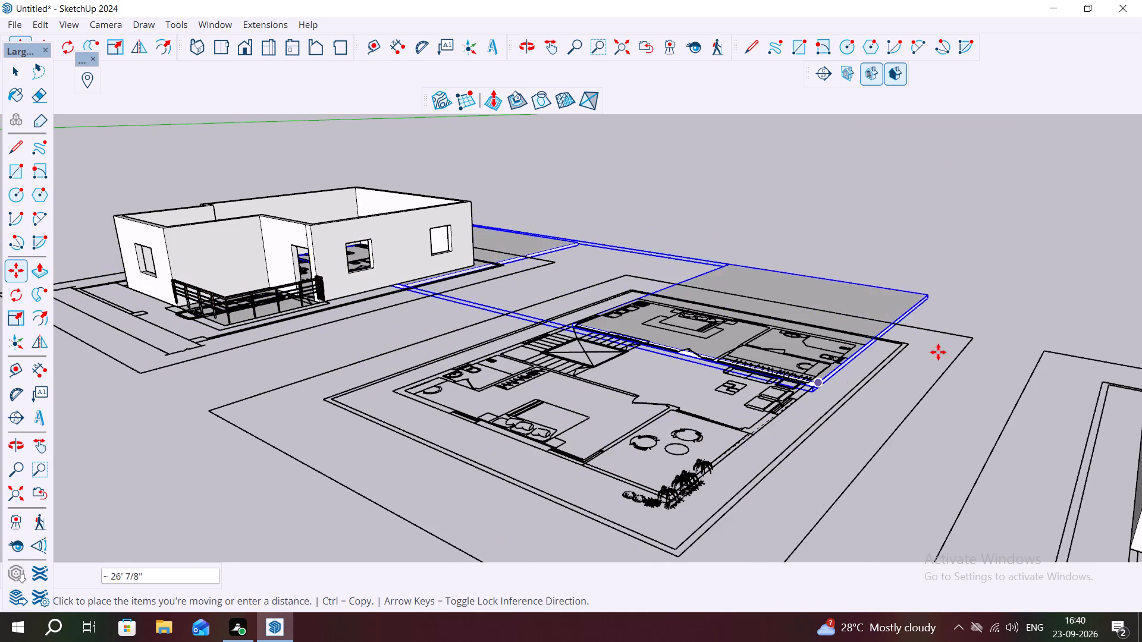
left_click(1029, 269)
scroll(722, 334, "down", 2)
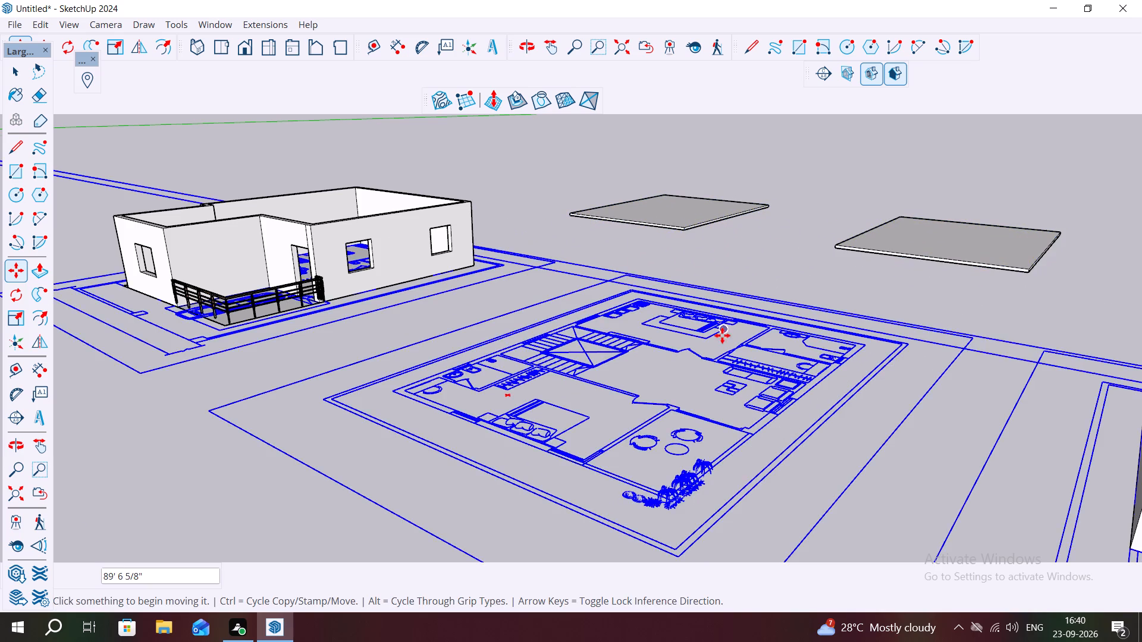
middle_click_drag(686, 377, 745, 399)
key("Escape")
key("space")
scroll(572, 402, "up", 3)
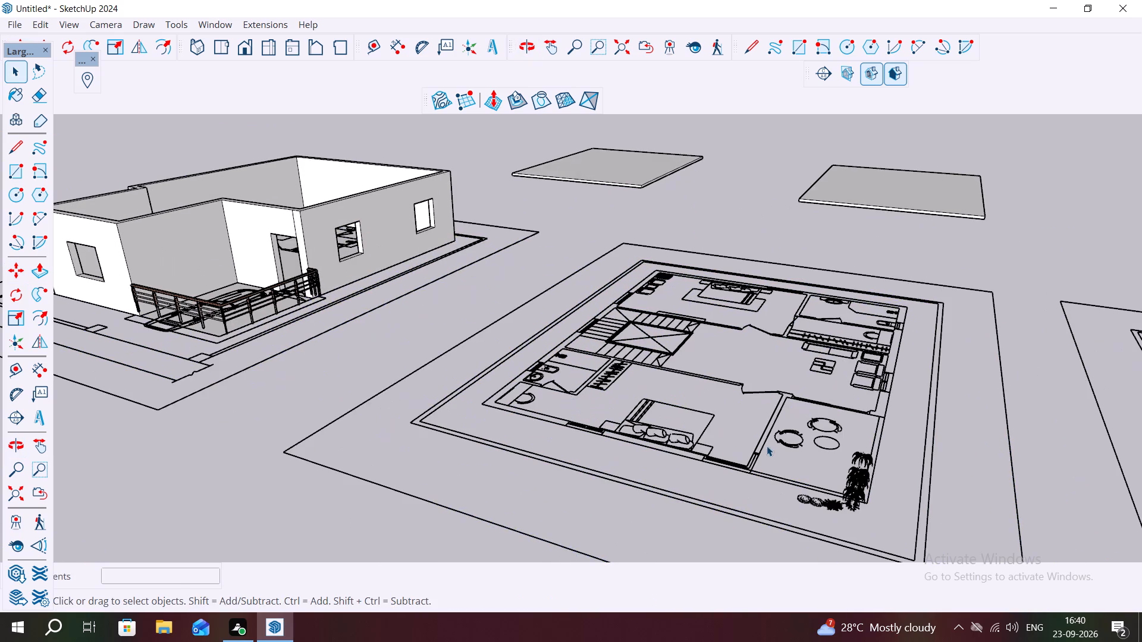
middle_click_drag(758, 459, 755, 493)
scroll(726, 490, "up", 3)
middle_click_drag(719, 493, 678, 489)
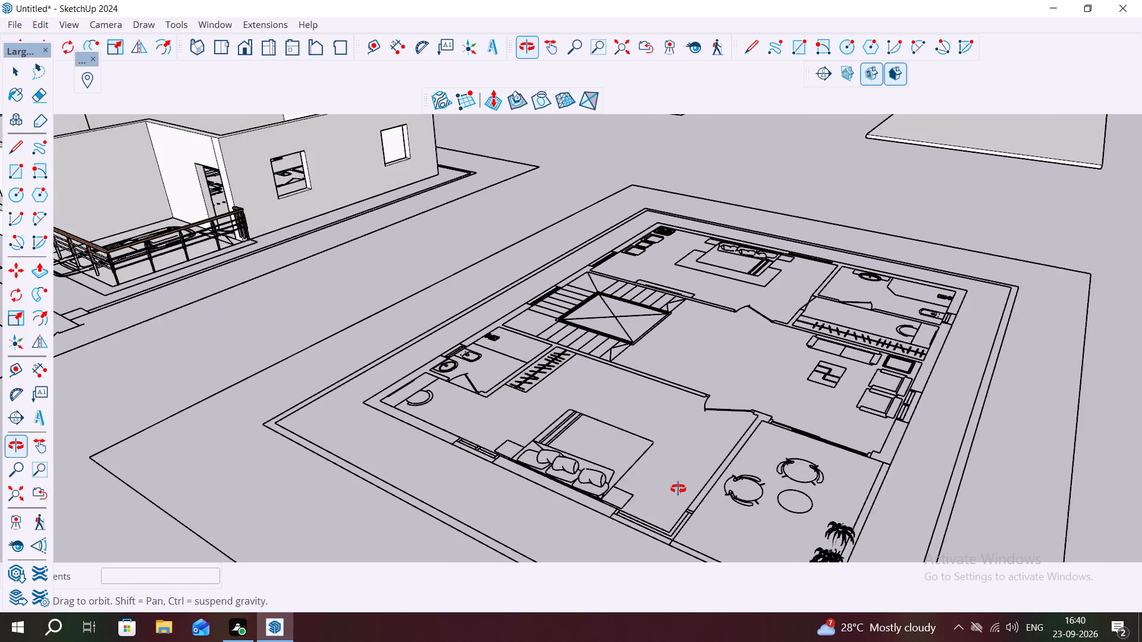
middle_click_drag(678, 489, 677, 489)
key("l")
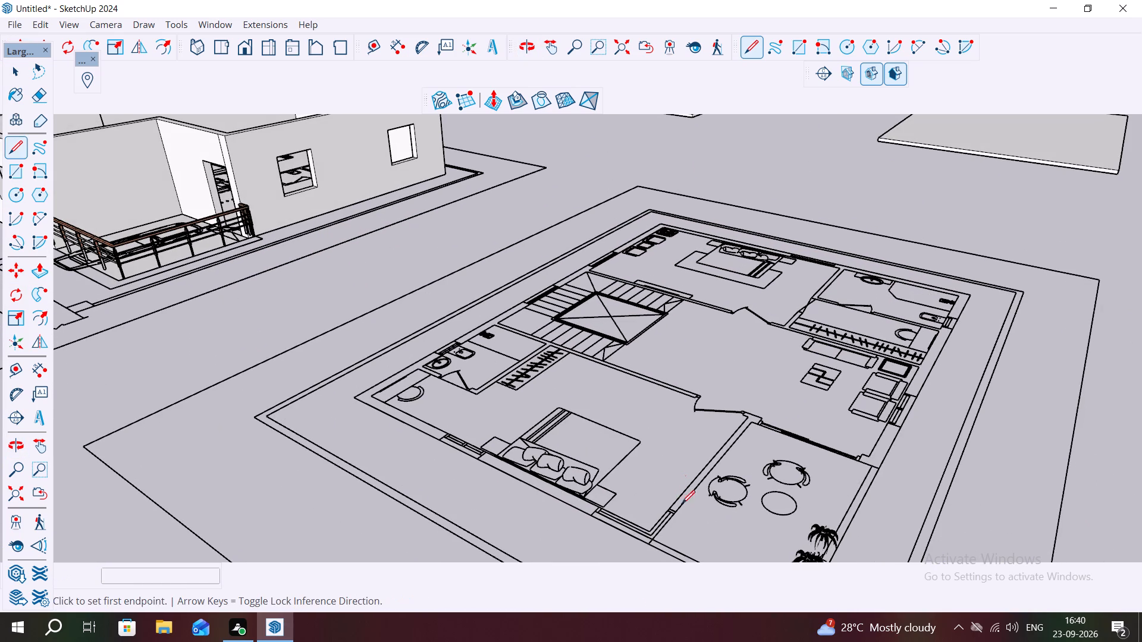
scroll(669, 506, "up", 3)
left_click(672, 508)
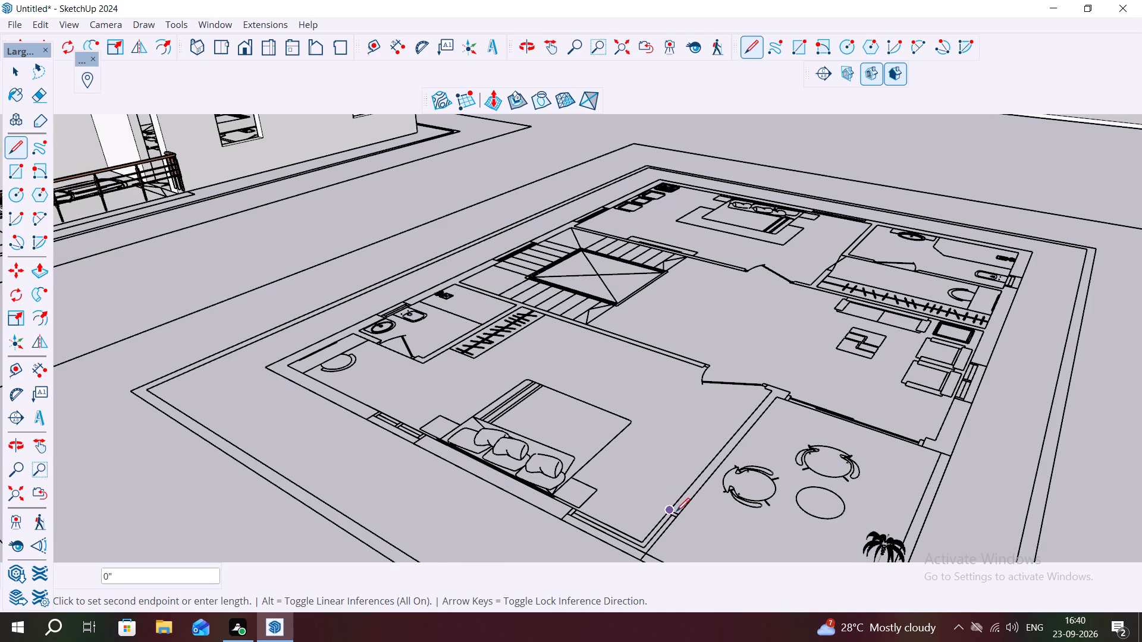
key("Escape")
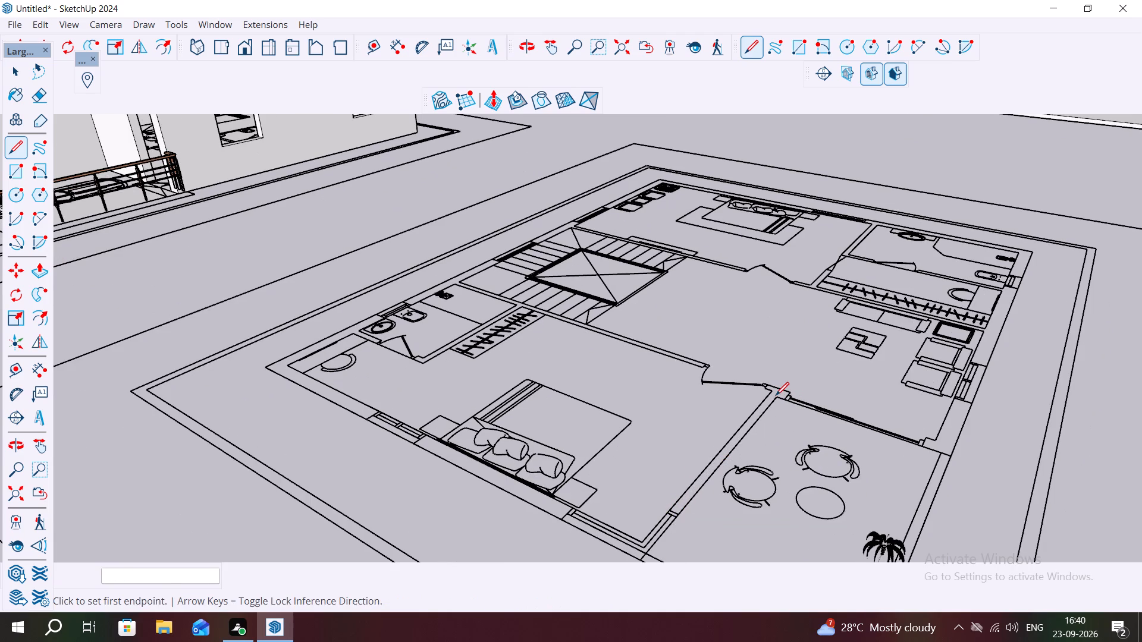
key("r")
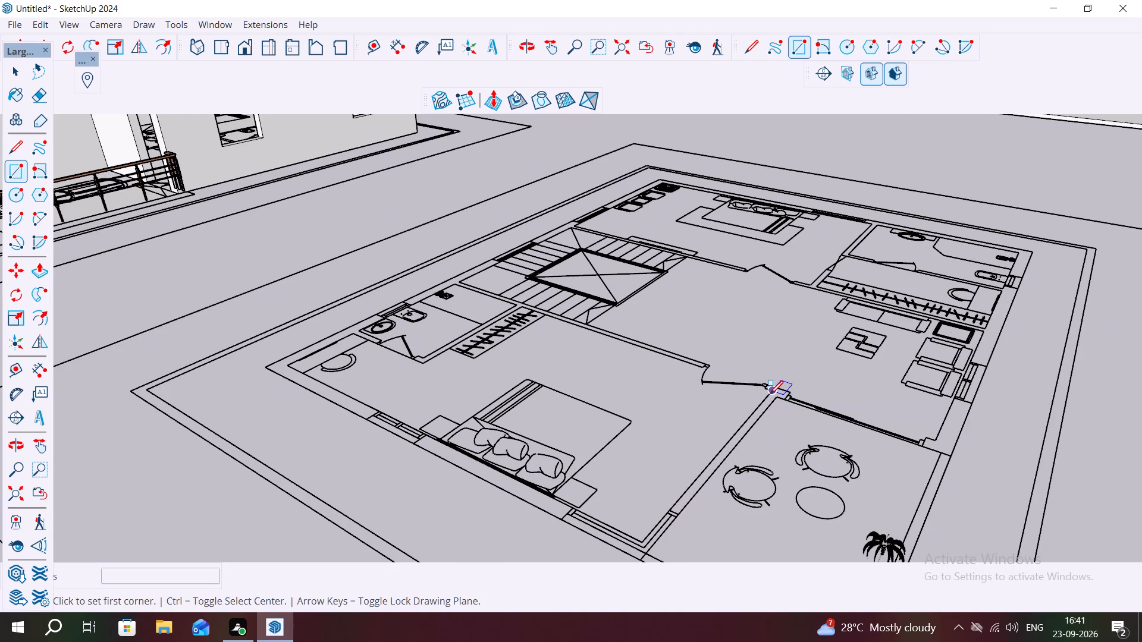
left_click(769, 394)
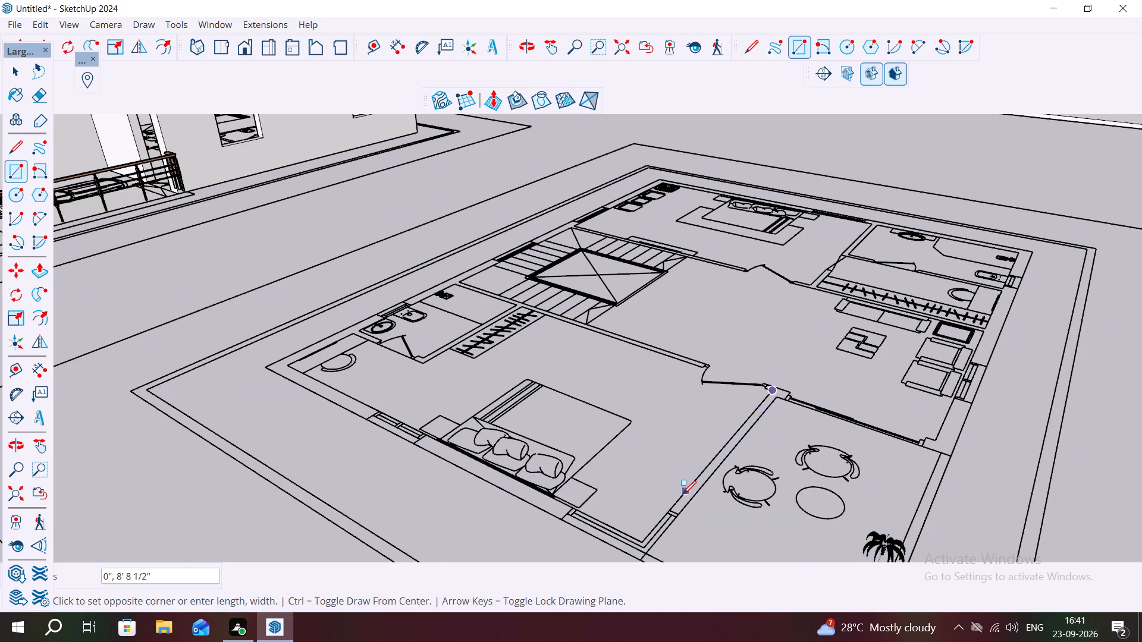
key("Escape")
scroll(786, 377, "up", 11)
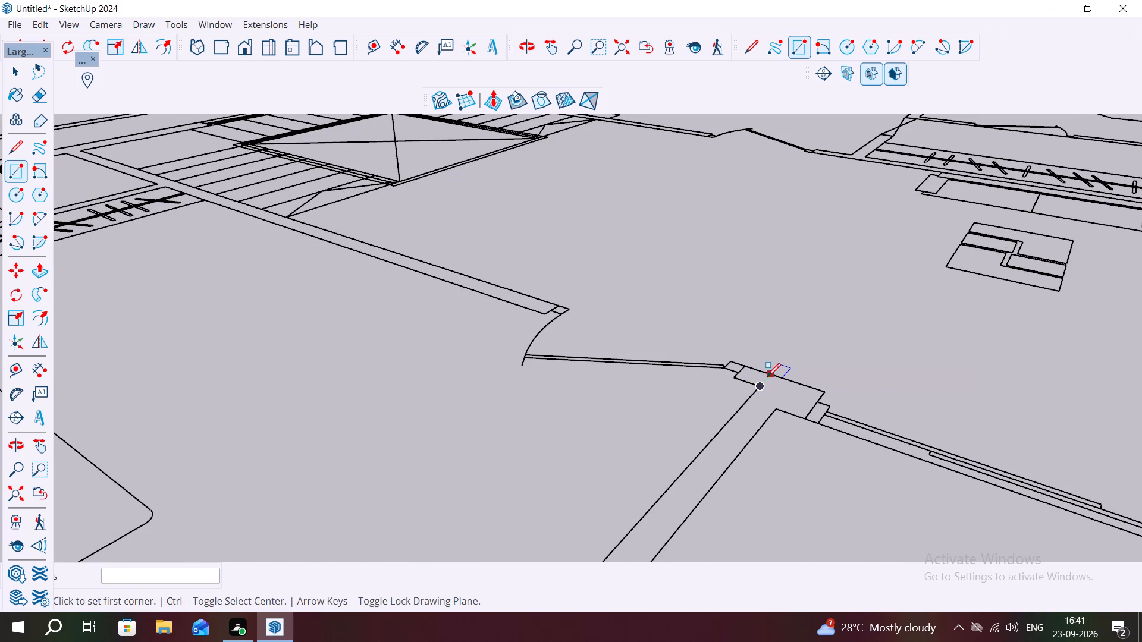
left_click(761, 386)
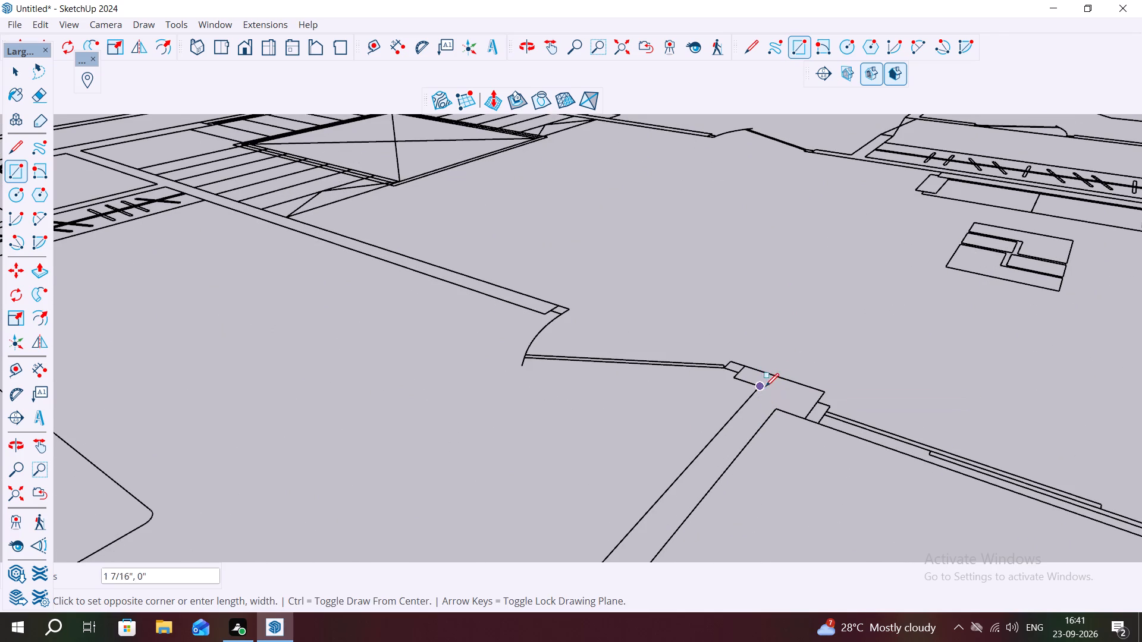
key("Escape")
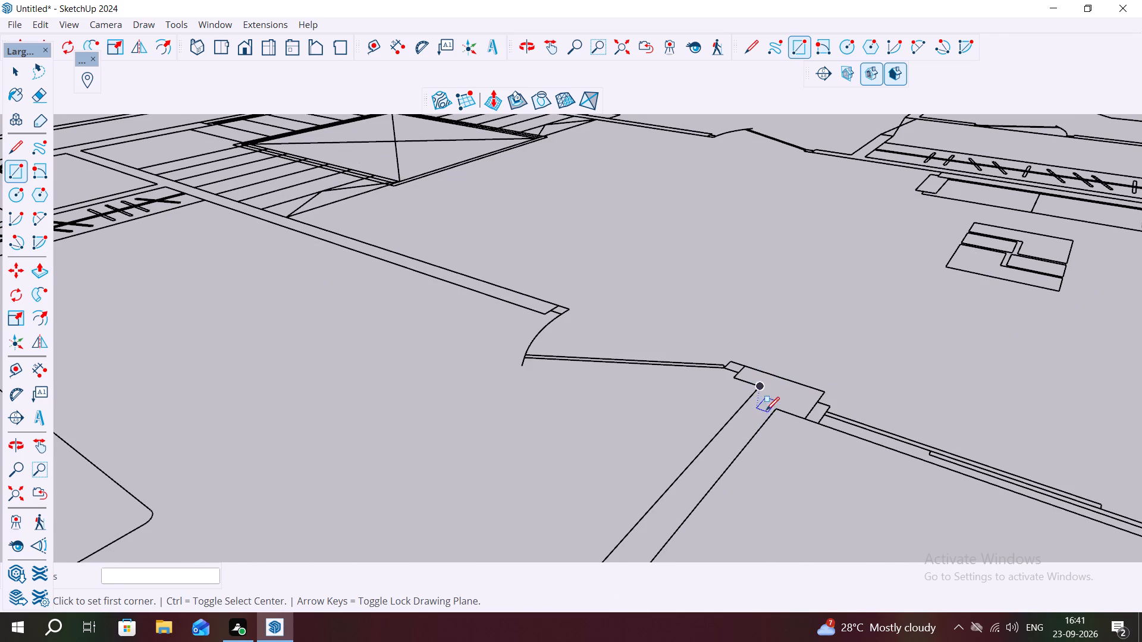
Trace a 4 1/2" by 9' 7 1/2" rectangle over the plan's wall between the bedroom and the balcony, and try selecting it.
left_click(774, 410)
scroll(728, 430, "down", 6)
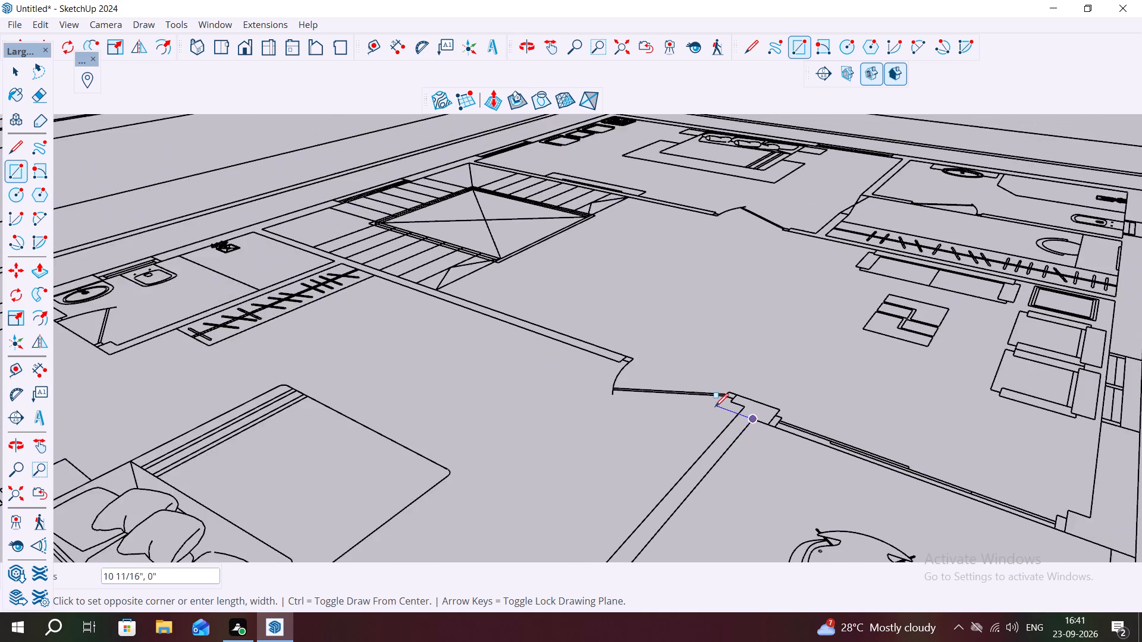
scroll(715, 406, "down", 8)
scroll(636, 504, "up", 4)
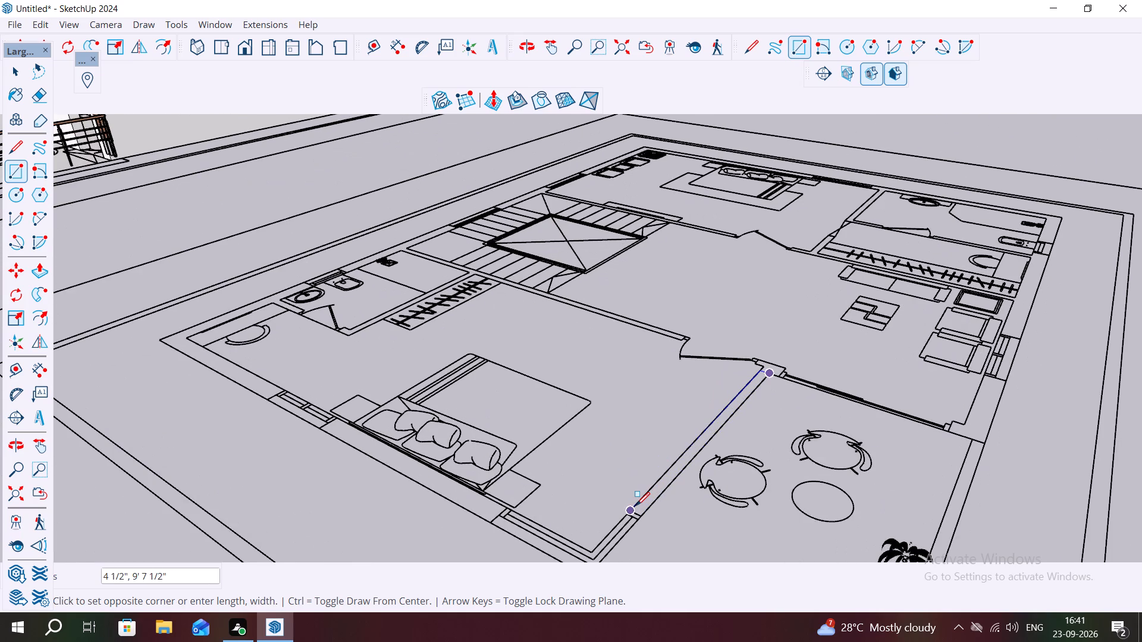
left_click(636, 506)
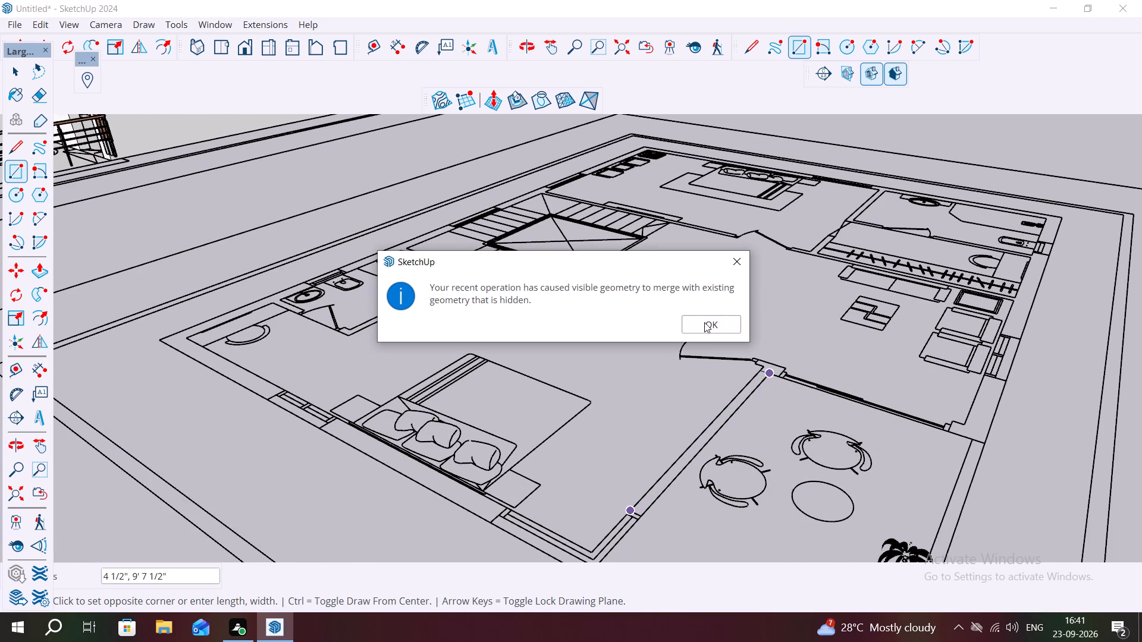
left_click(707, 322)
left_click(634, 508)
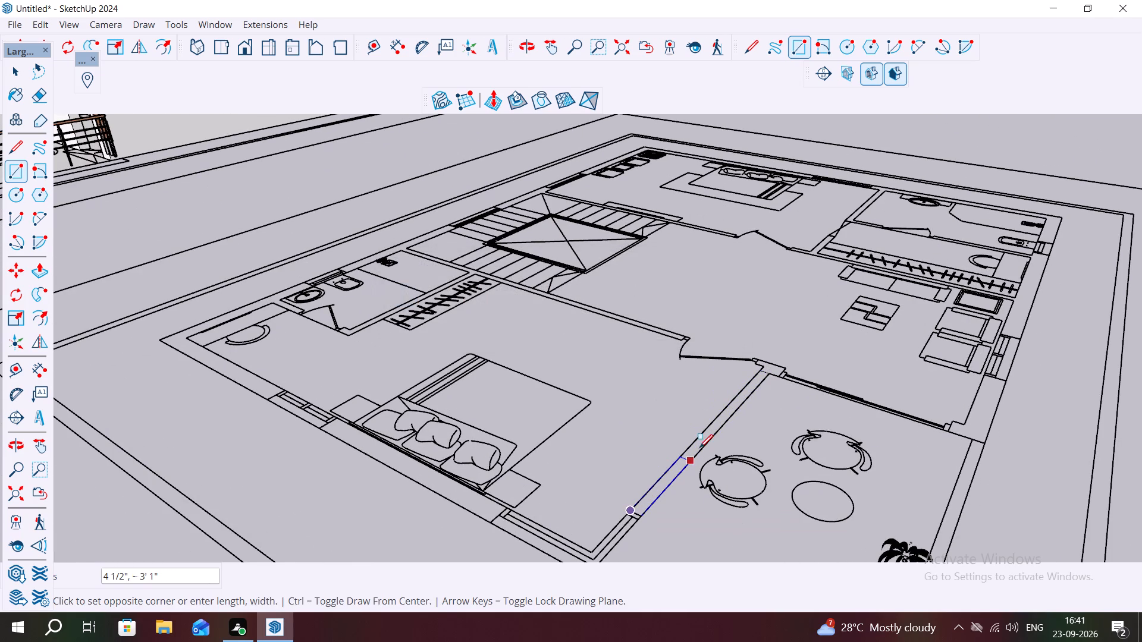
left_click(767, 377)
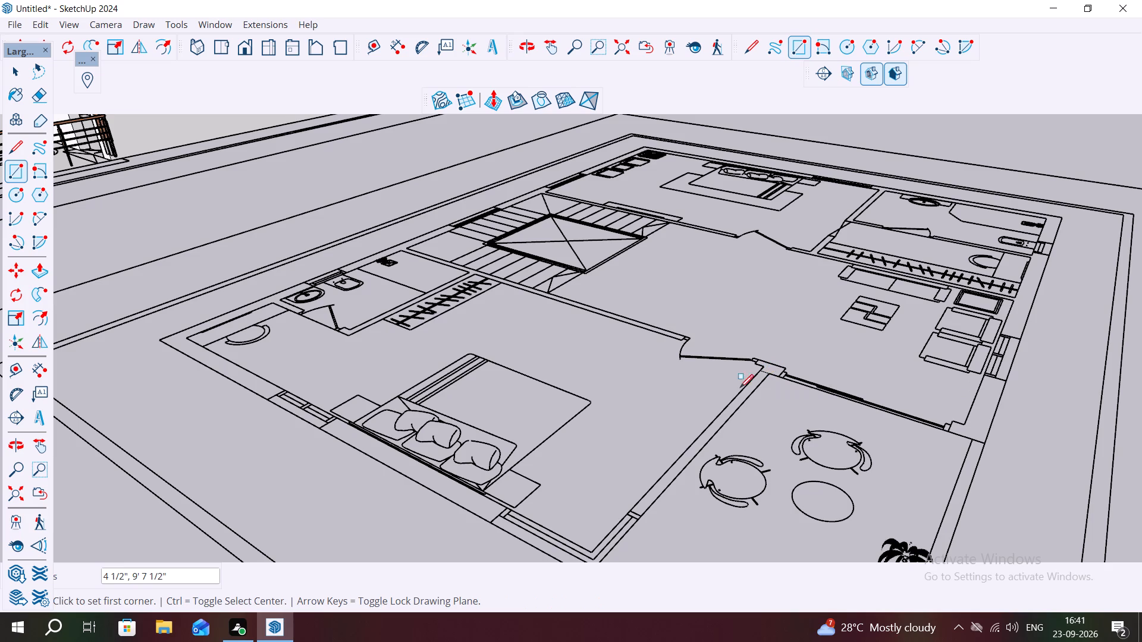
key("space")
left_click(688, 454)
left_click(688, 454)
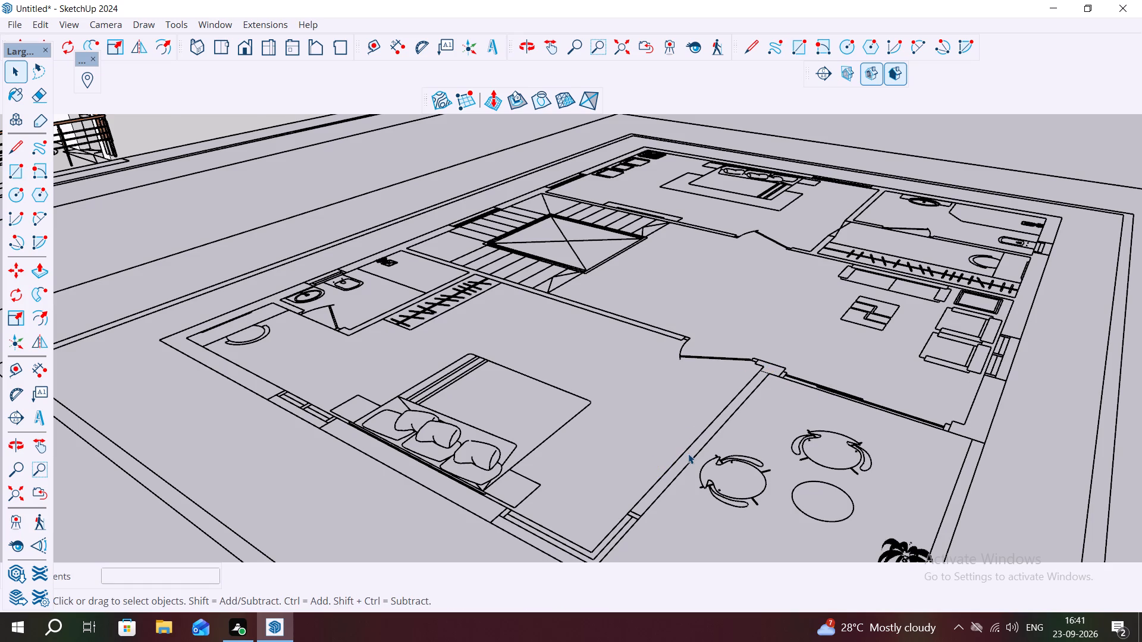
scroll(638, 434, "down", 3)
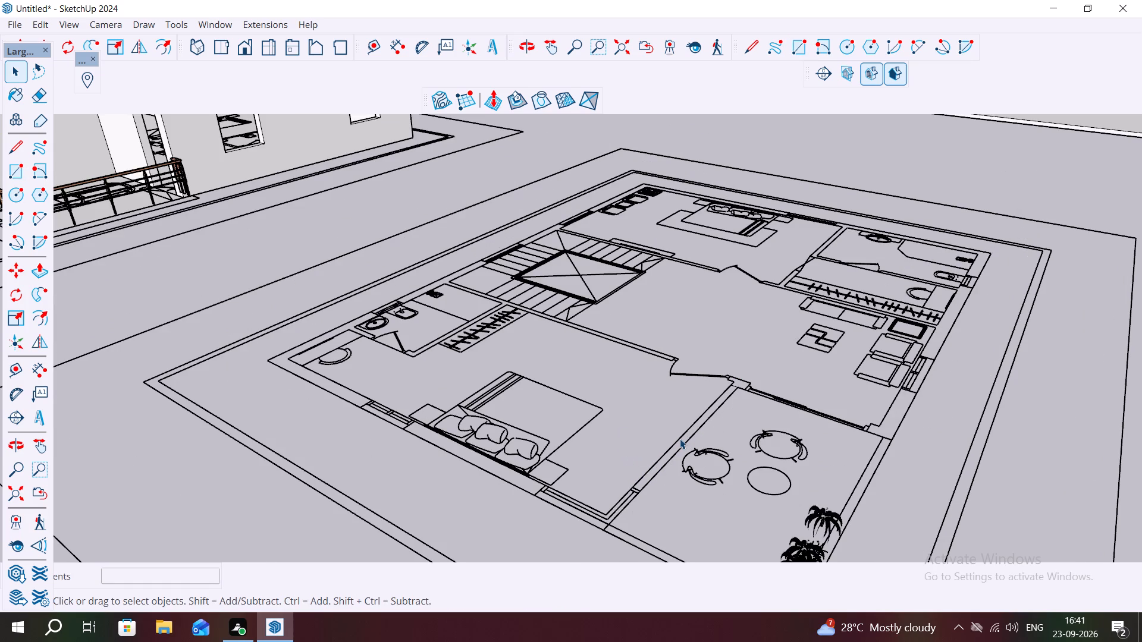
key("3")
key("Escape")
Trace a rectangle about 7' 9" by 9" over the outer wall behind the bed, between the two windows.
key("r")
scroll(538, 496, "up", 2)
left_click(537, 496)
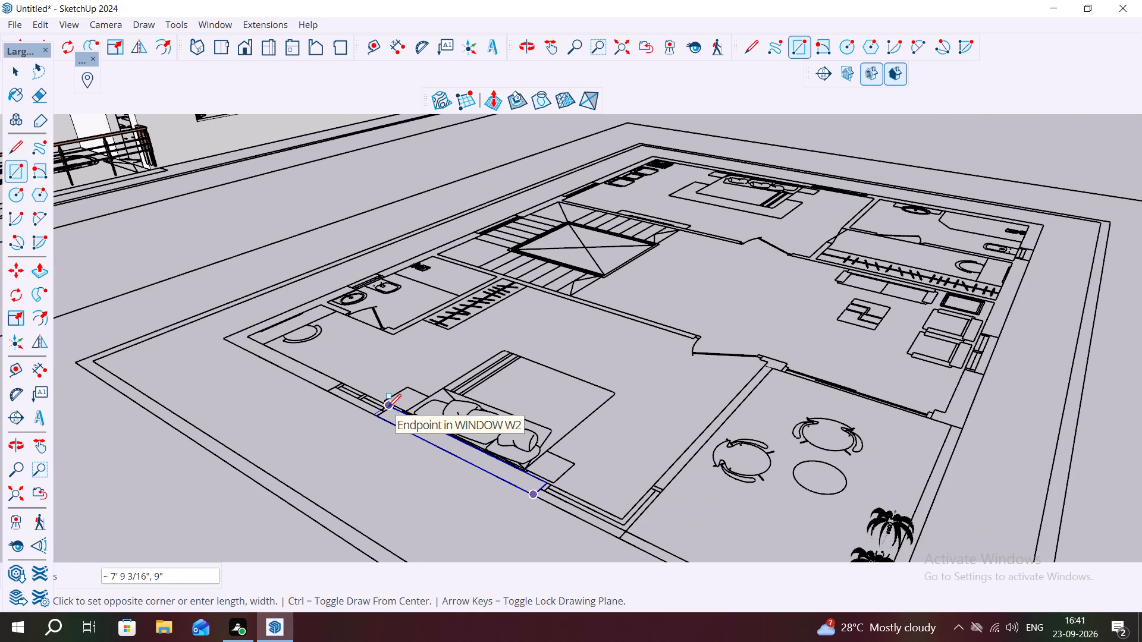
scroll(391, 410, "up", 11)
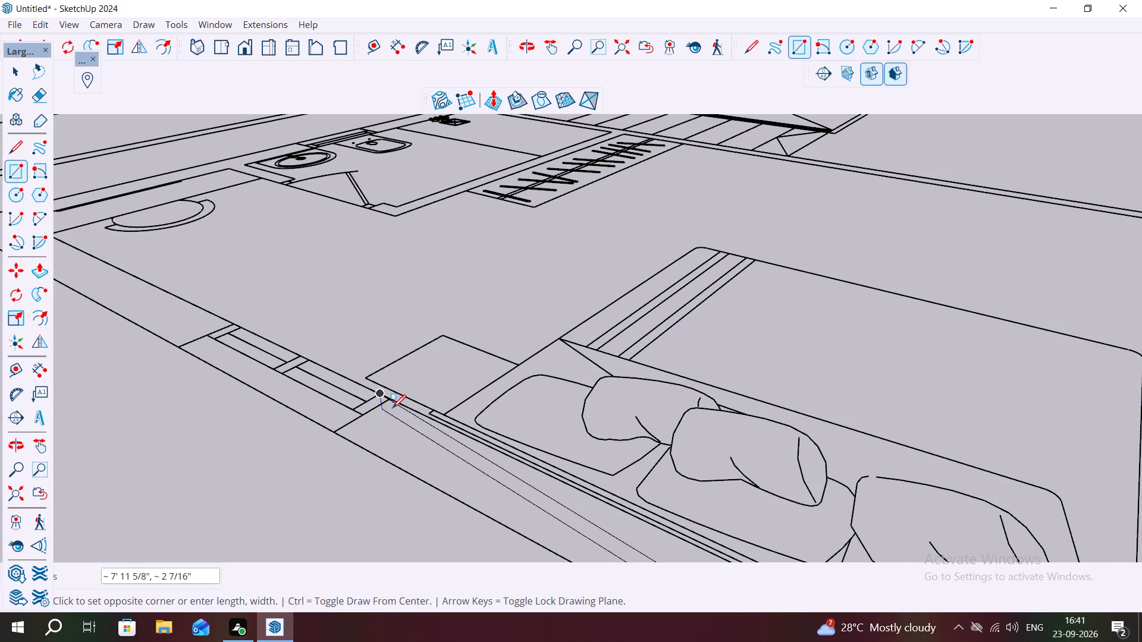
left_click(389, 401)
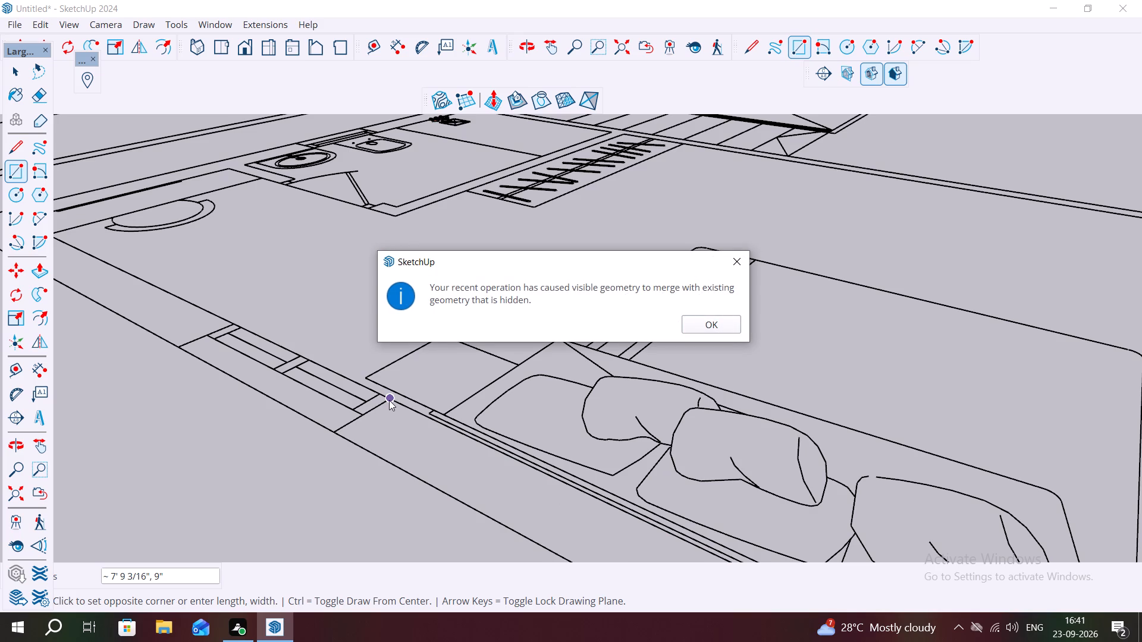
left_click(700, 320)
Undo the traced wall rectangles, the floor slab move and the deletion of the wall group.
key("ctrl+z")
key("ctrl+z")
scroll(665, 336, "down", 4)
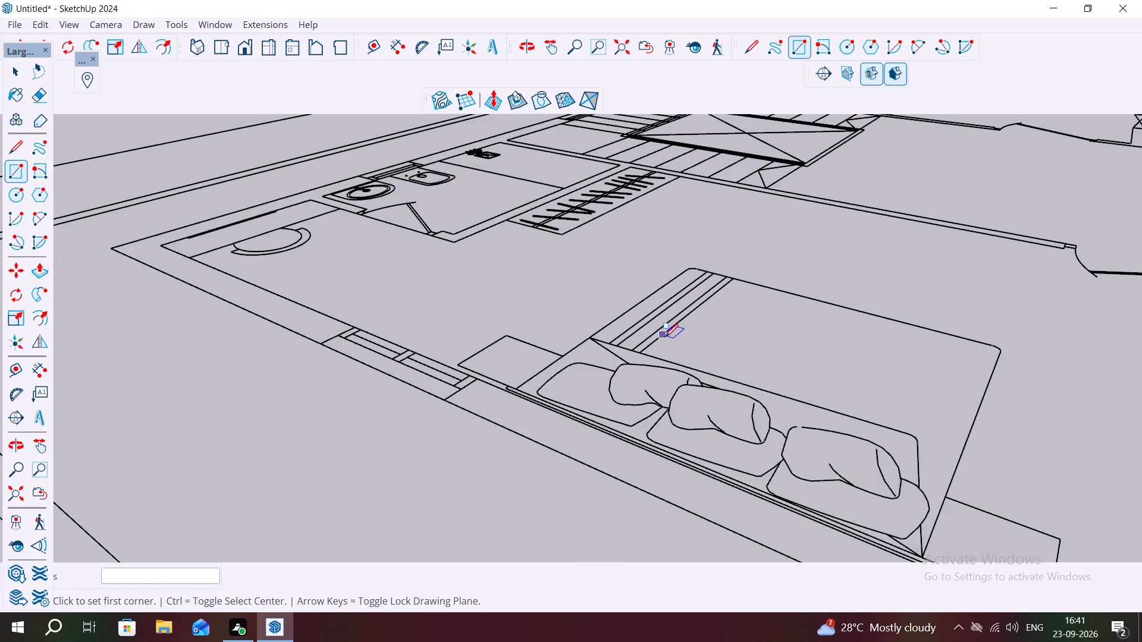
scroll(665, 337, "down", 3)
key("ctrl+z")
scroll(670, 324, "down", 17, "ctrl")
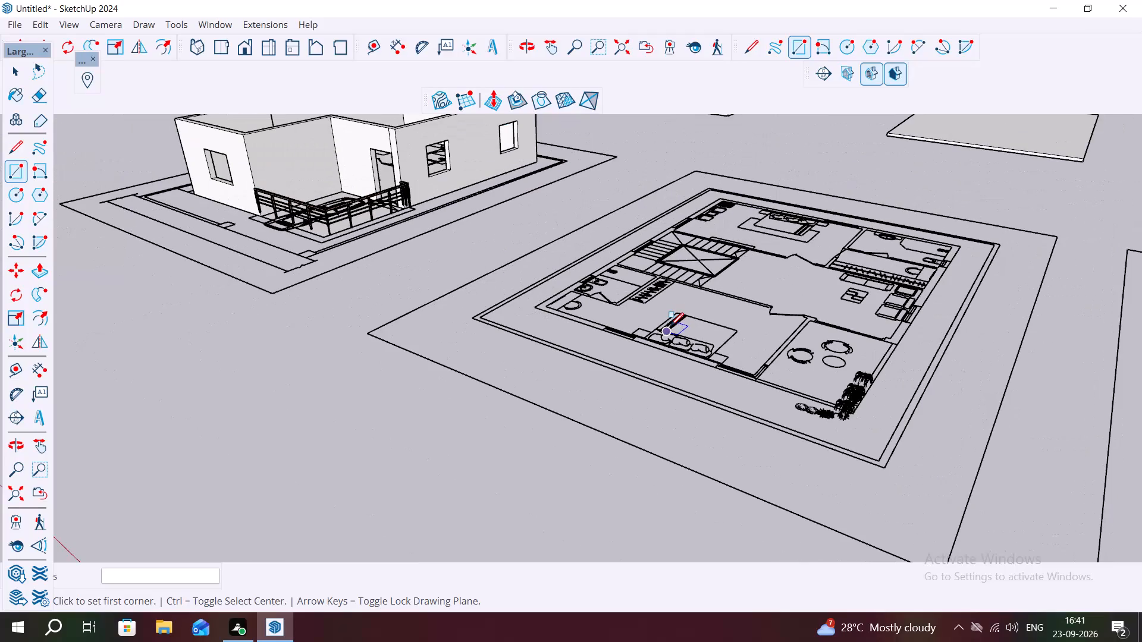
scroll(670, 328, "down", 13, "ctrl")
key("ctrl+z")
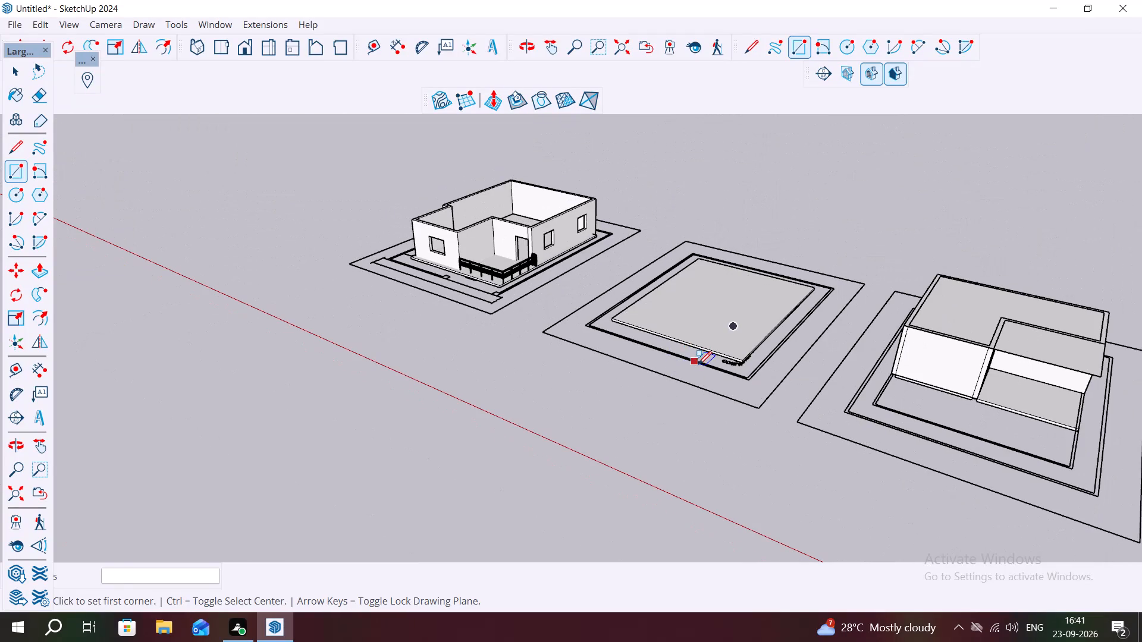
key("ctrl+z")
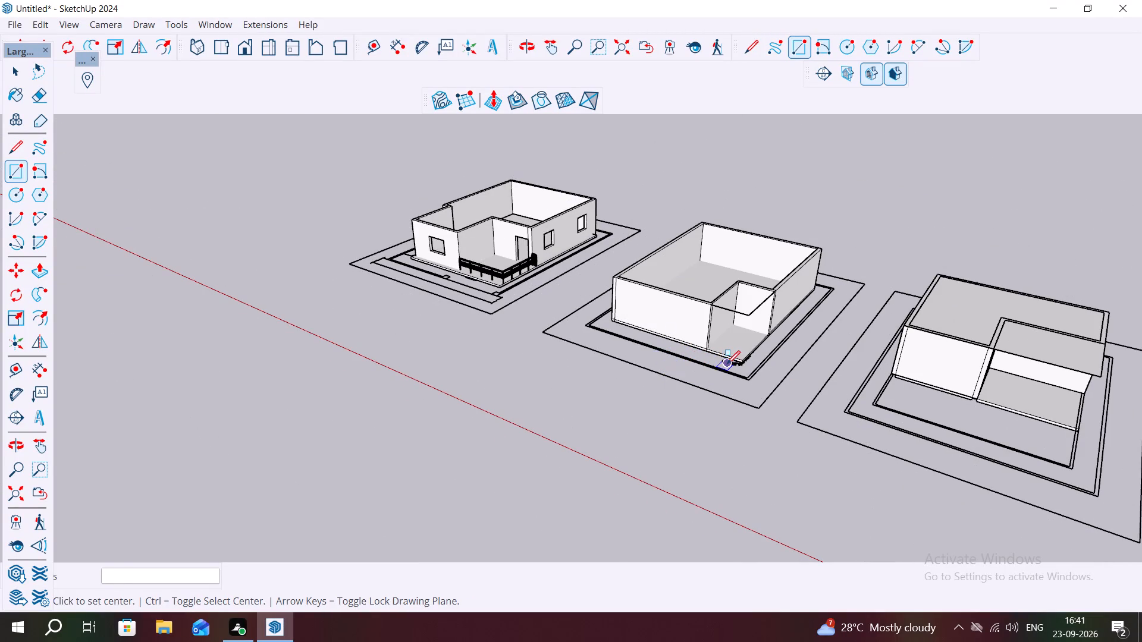
Turn on the dashed back-edges display to reveal the floor plans beneath the buildings.
key("space")
left_click(685, 319)
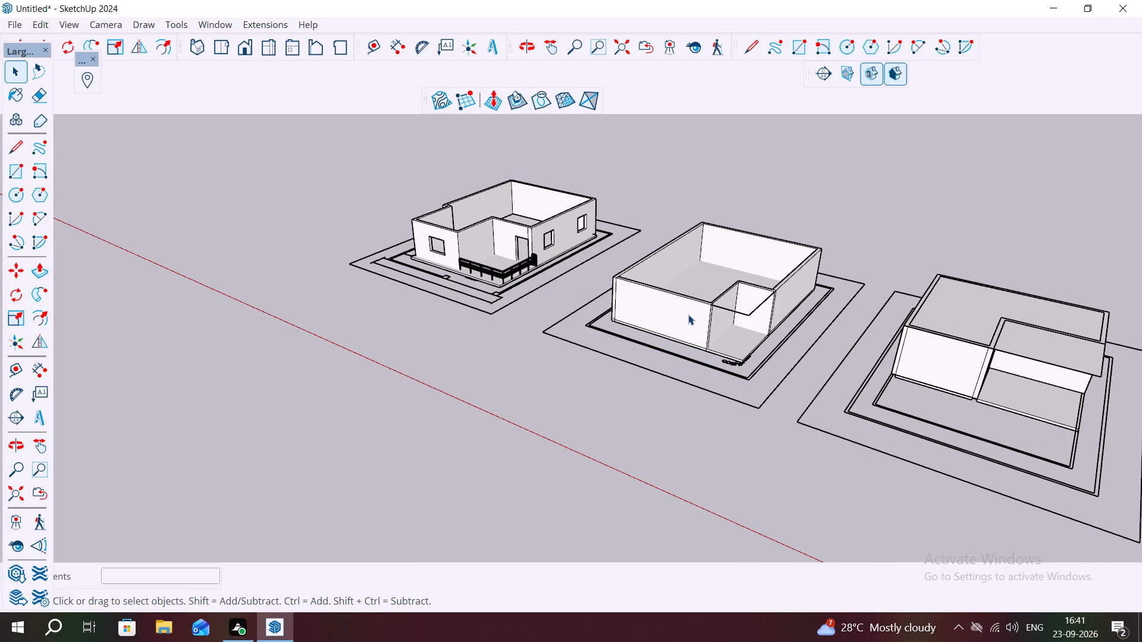
key("k")
scroll(684, 314, "up", 5)
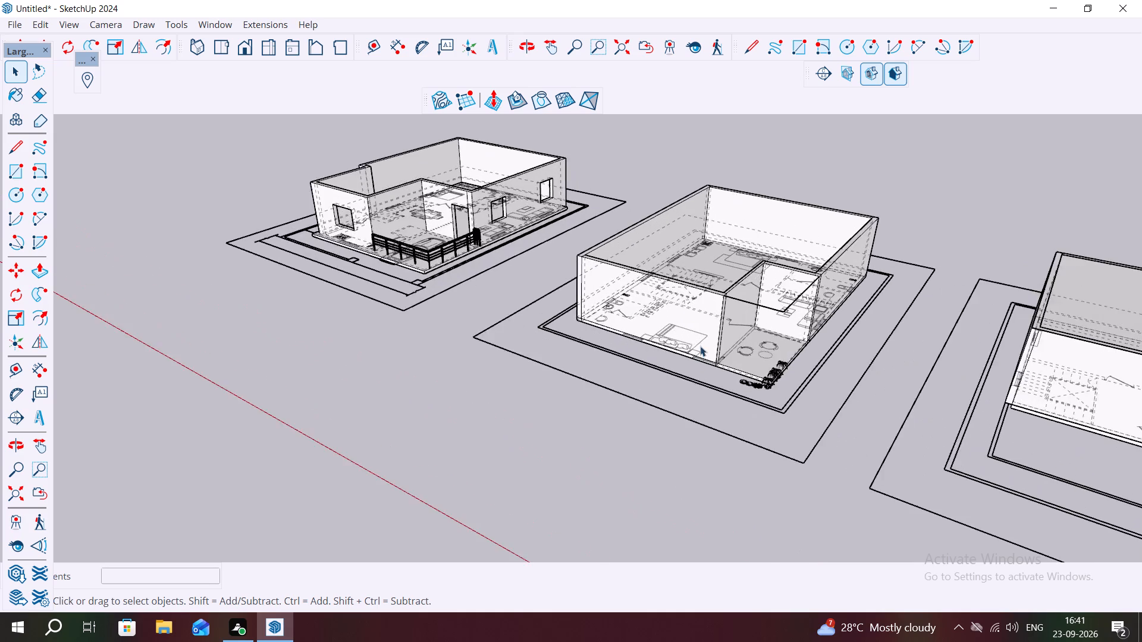
Trace the L-shaped wall corner on the plan between the bedroom window and balcony opening, with a 9" end and a 2' return.
scroll(700, 346, "up", 10)
middle_click_drag(689, 371, 654, 379)
scroll(660, 362, "up", 5)
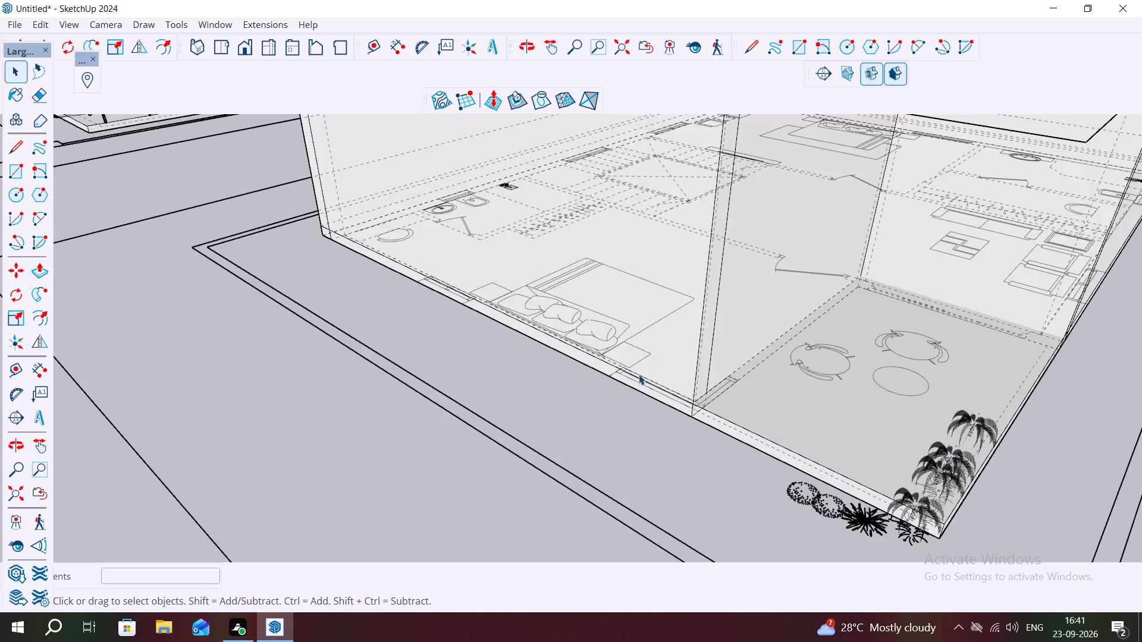
scroll(639, 374, "up", 3)
middle_click_drag(634, 370, 616, 401)
key("l")
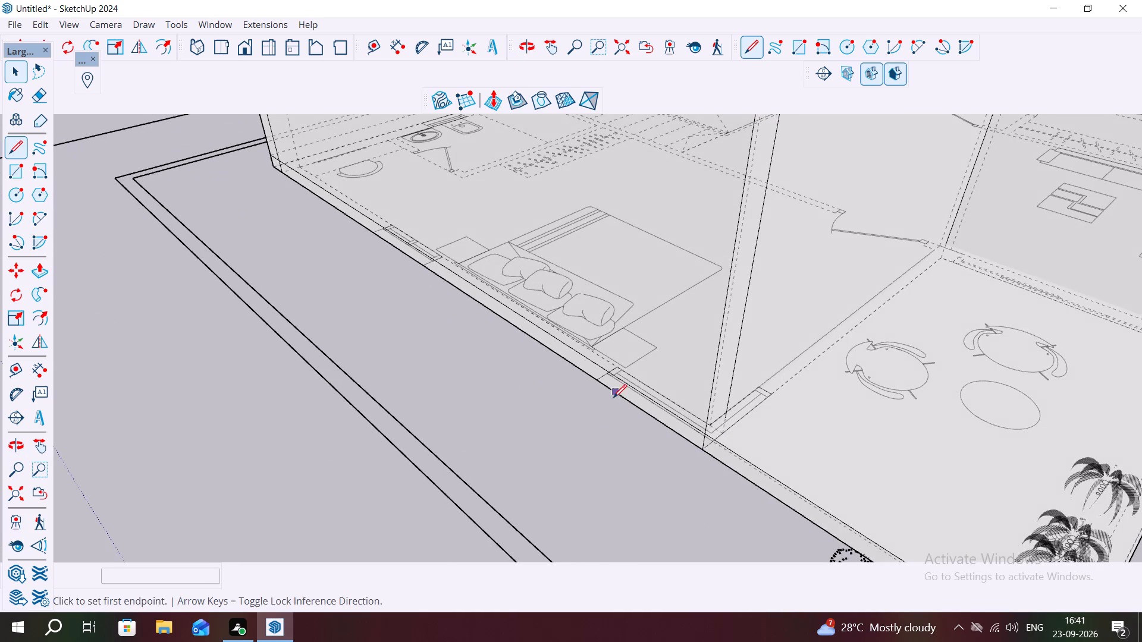
scroll(606, 368, "up", 3)
left_click(597, 383)
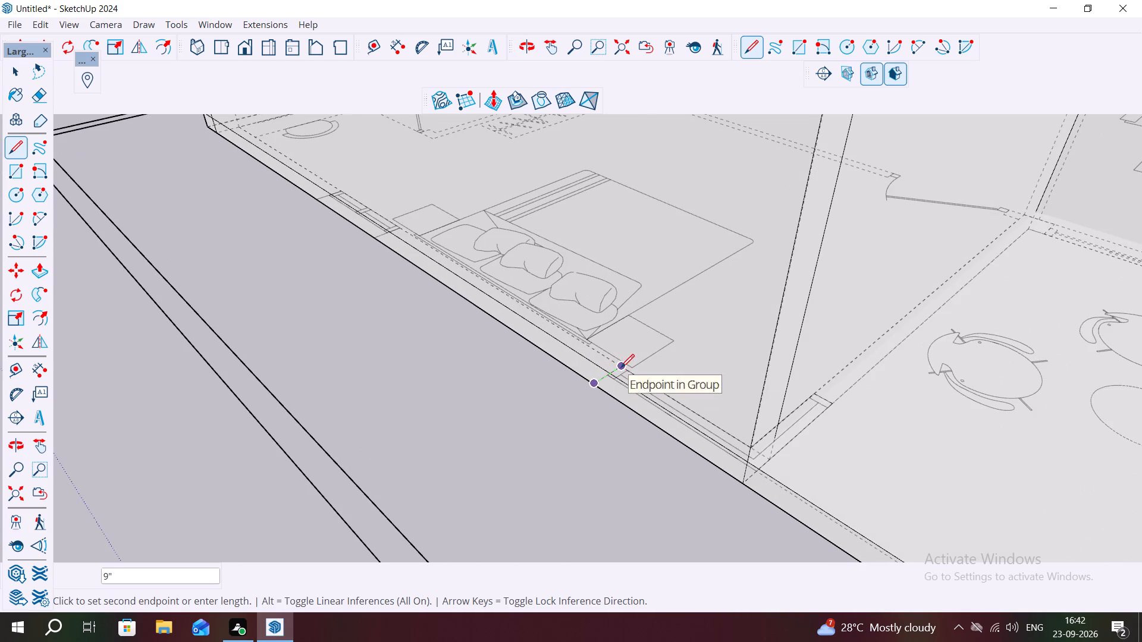
left_click(622, 367)
left_click(750, 444)
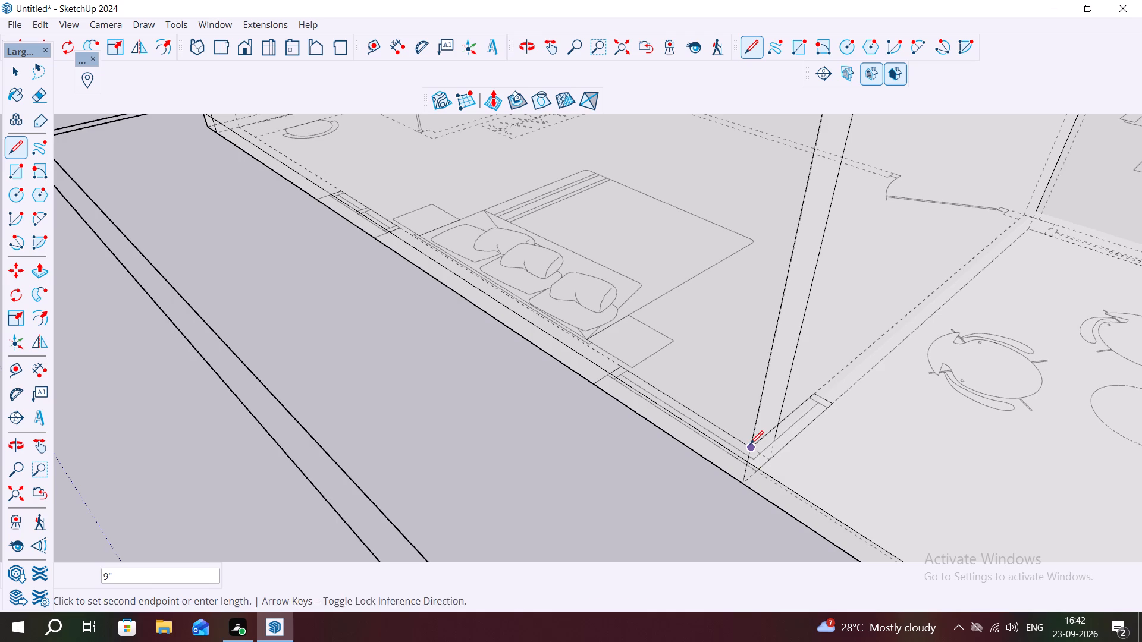
left_click(817, 392)
left_click(831, 405)
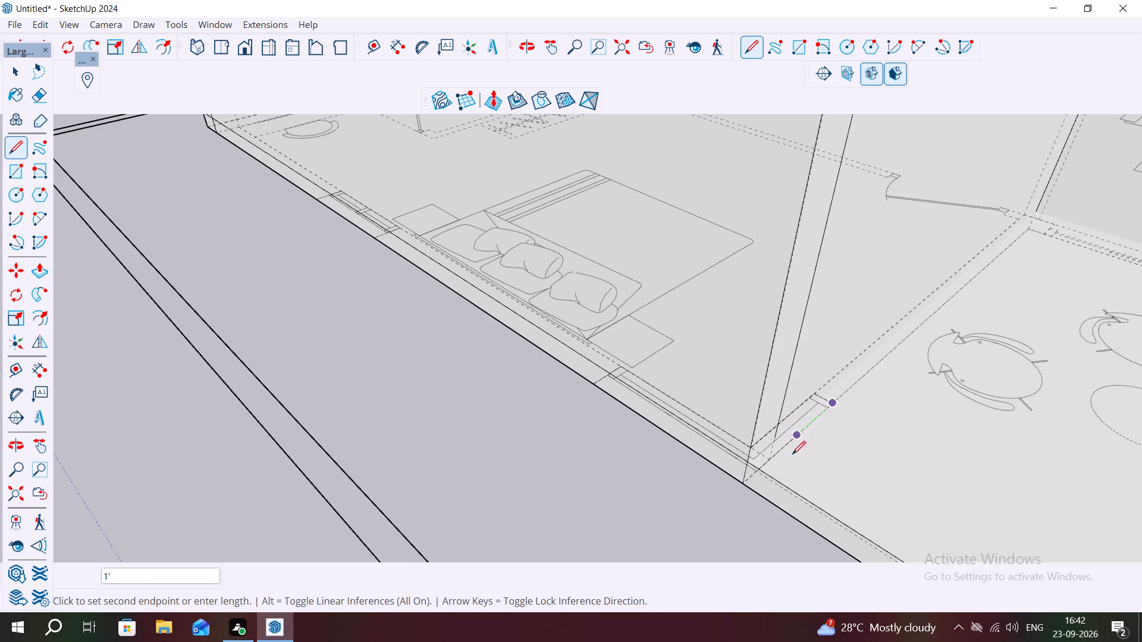
left_click(743, 484)
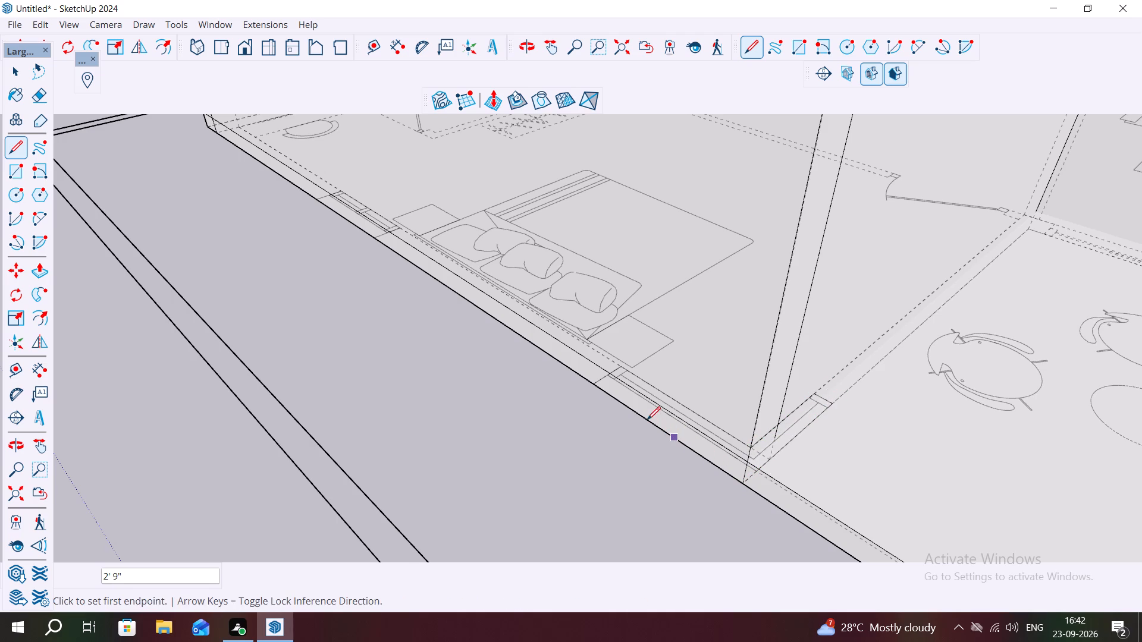
left_click(598, 380)
key("Escape")
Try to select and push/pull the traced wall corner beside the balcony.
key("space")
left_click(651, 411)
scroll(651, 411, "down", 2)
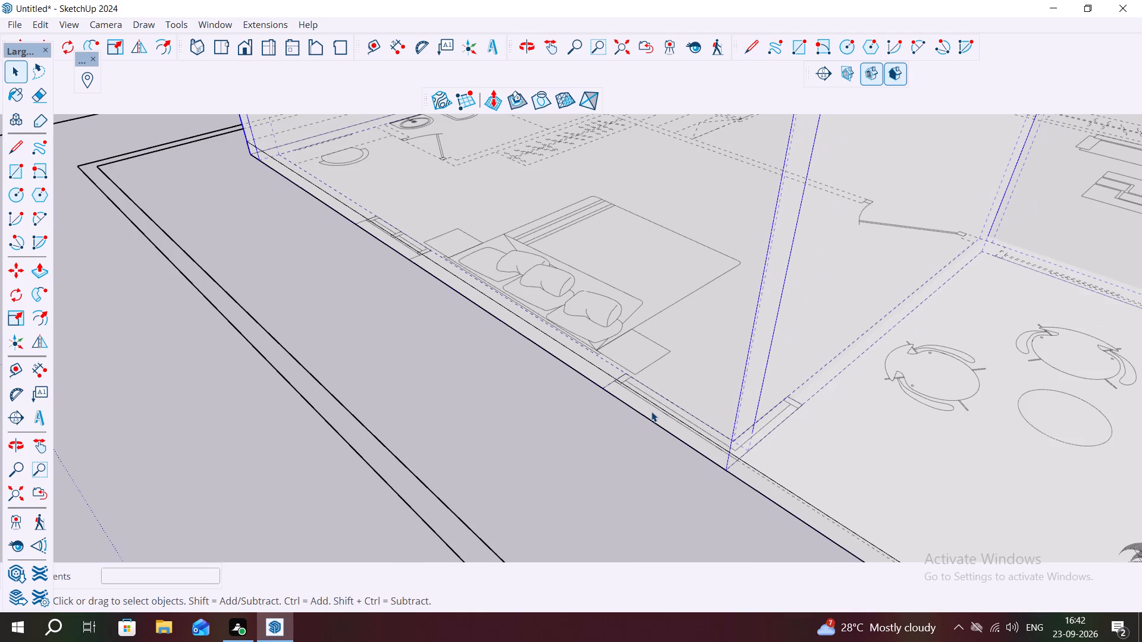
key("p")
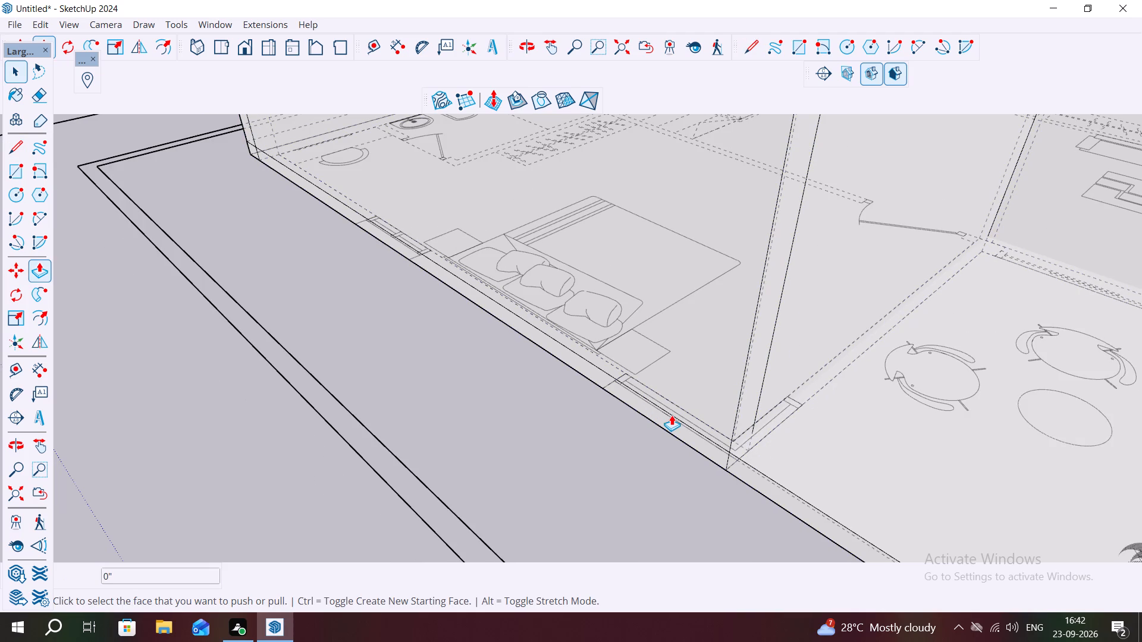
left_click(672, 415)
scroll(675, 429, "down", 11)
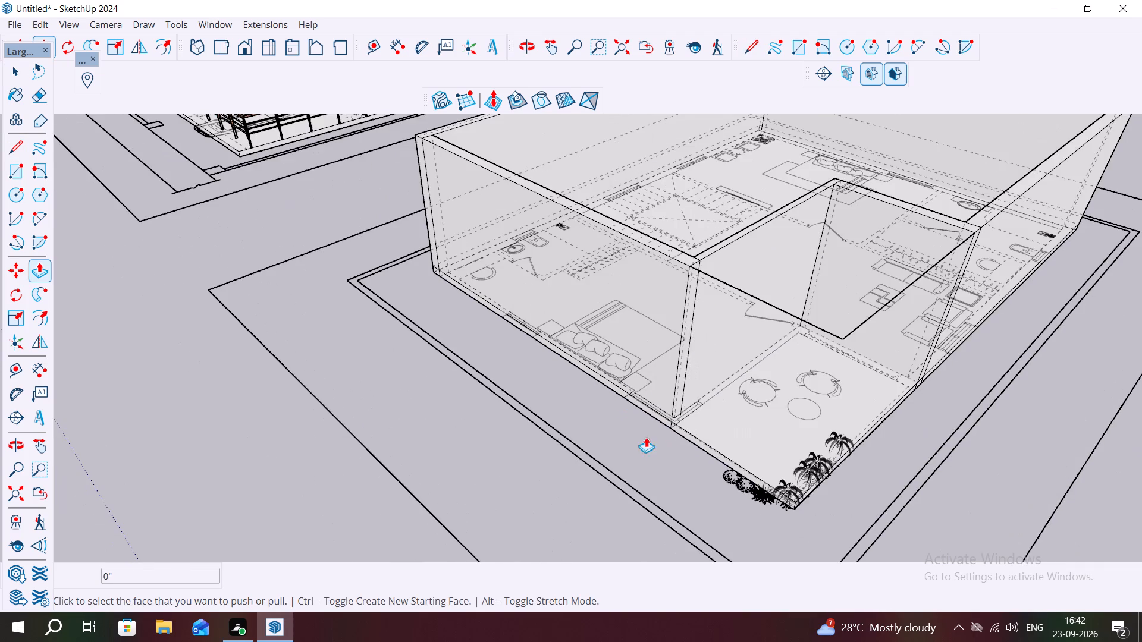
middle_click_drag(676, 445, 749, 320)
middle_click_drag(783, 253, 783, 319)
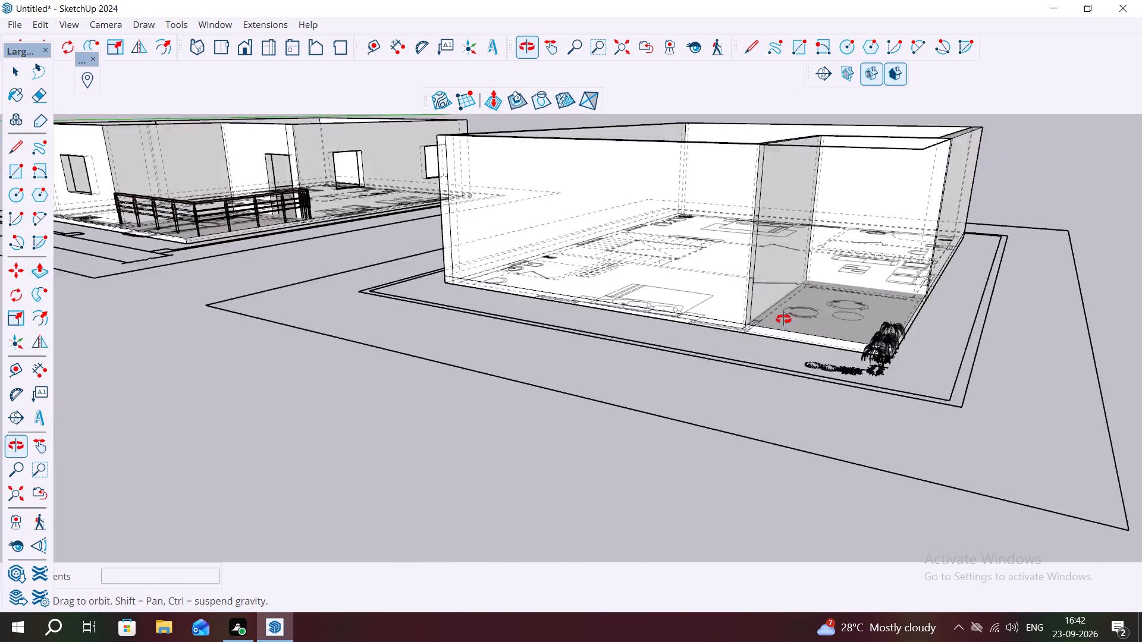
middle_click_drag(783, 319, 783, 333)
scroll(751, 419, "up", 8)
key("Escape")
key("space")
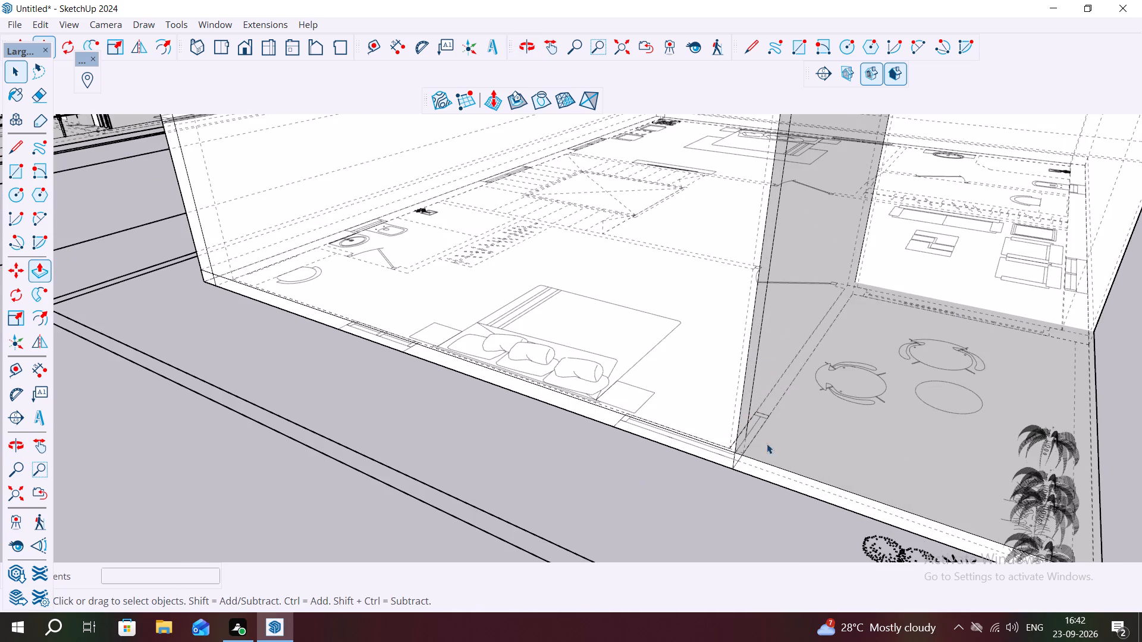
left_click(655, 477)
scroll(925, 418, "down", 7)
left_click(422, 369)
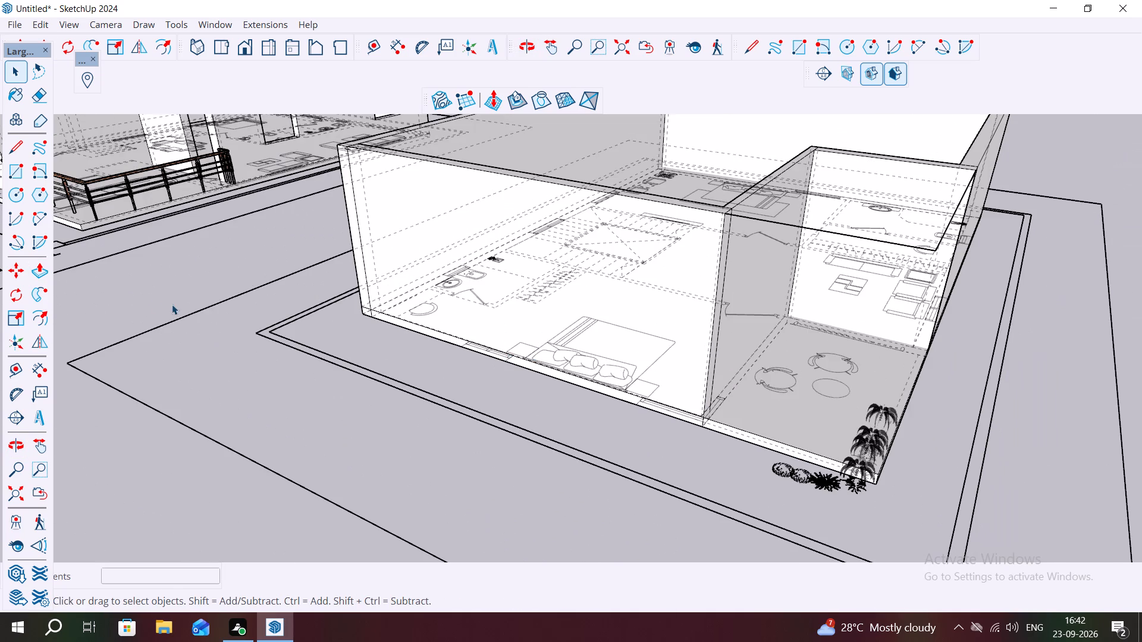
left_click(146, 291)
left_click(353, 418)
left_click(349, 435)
Turn off the dashed back-edges display.
key("Escape")
key("space")
key("k")
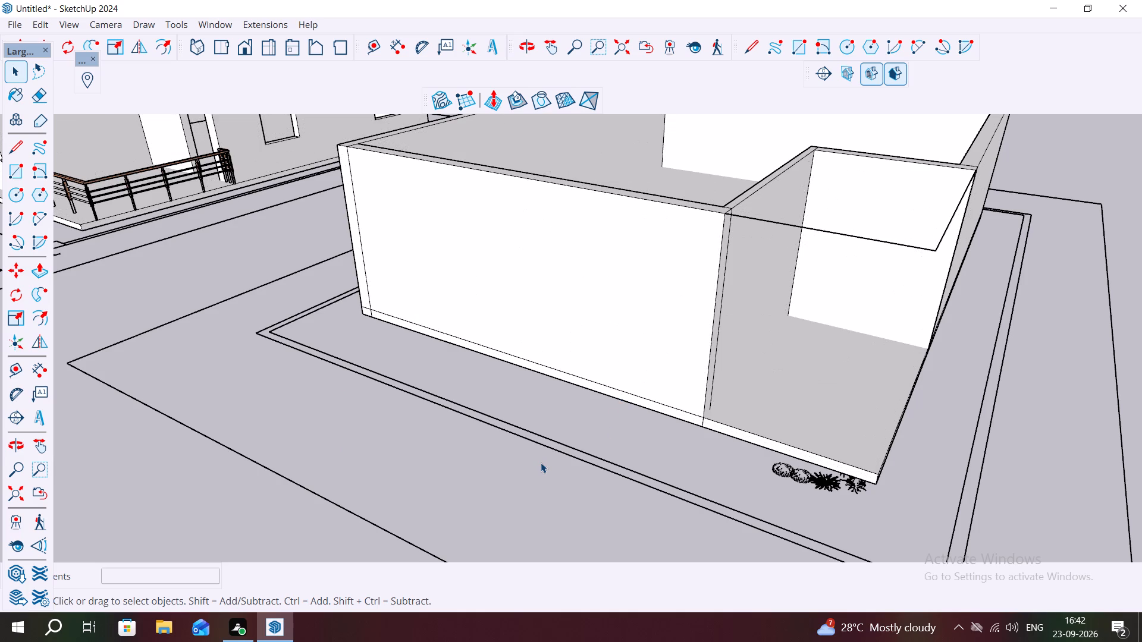
Draw a rectangle about 1' 10" by 1' 7" on the bedroom's outer wall face, against its vertical edge at the balcony corner.
scroll(717, 402, "up", 2)
middle_click_drag(689, 416, 829, 448)
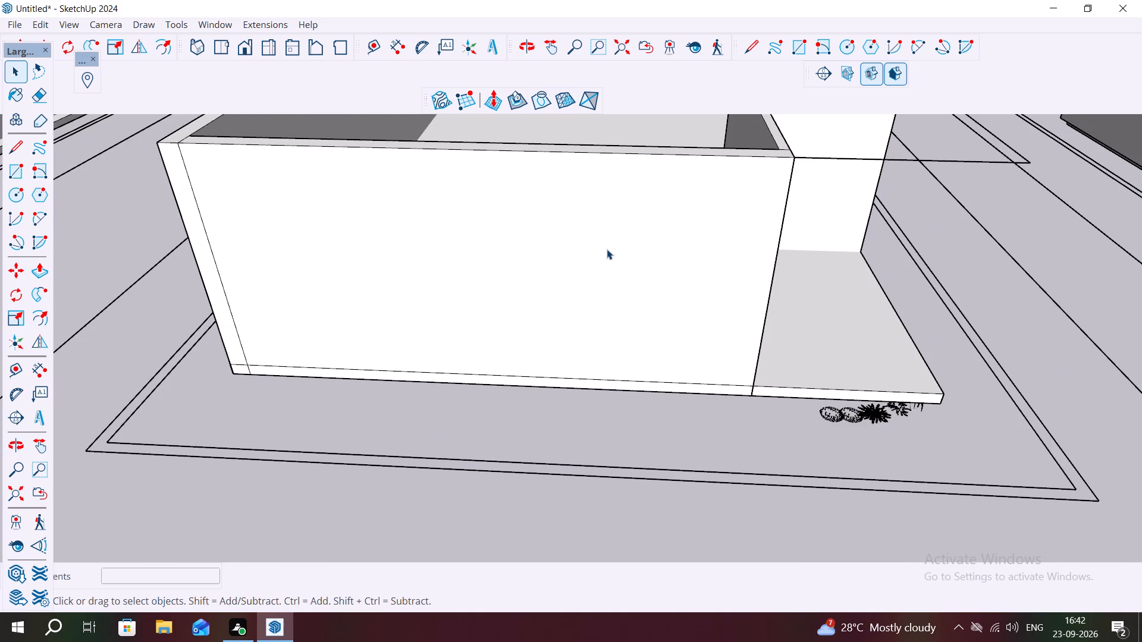
key("r")
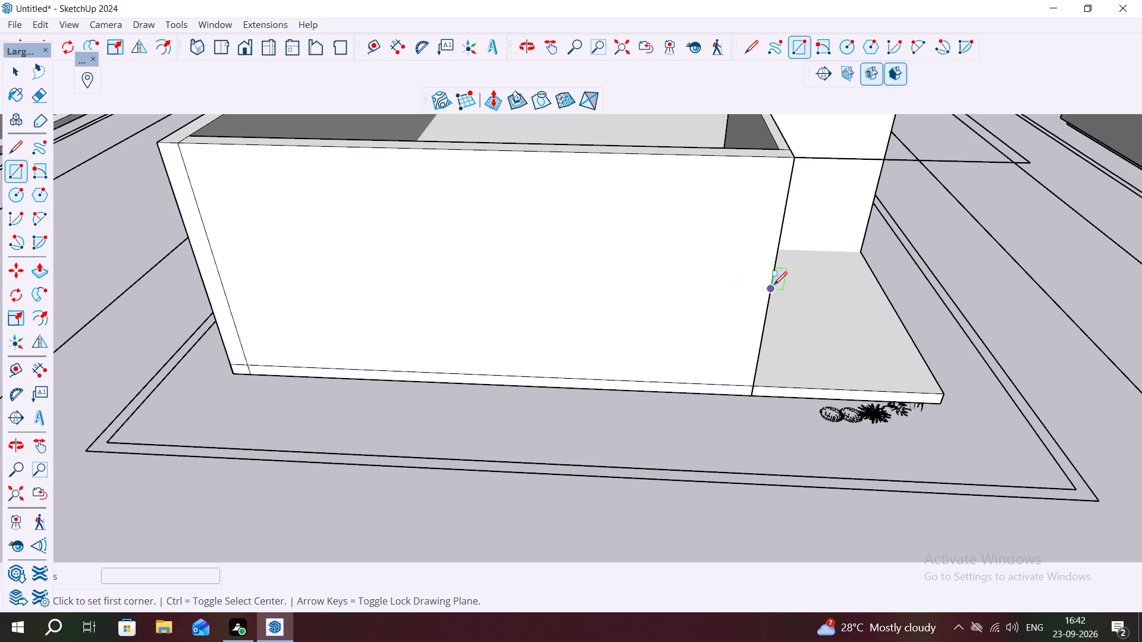
left_click(770, 285)
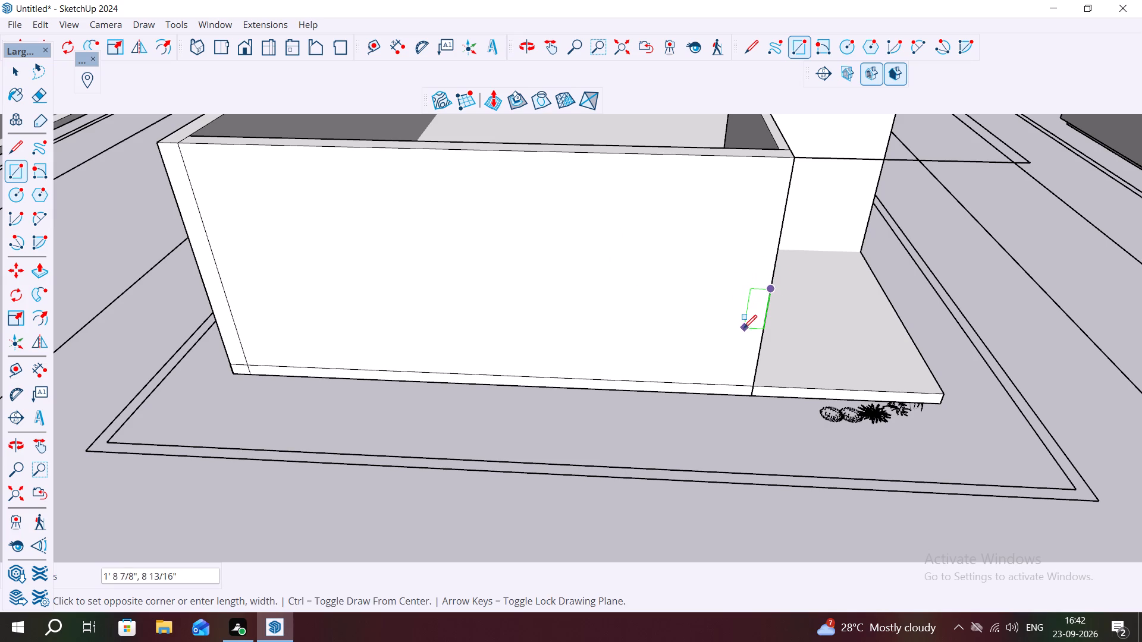
left_click(721, 329)
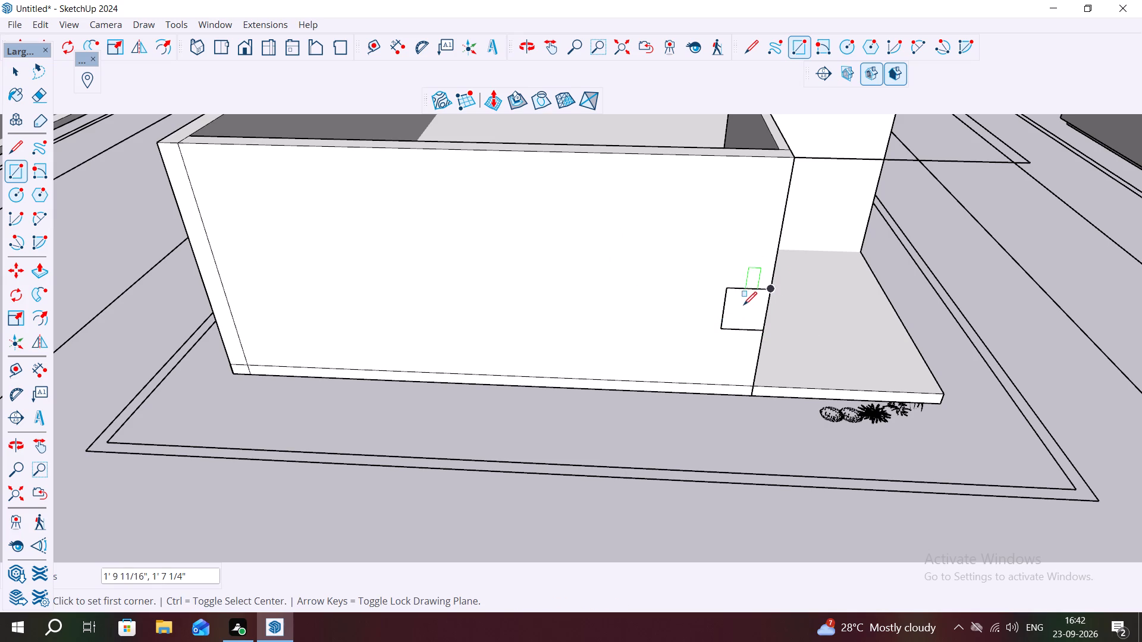
key("space")
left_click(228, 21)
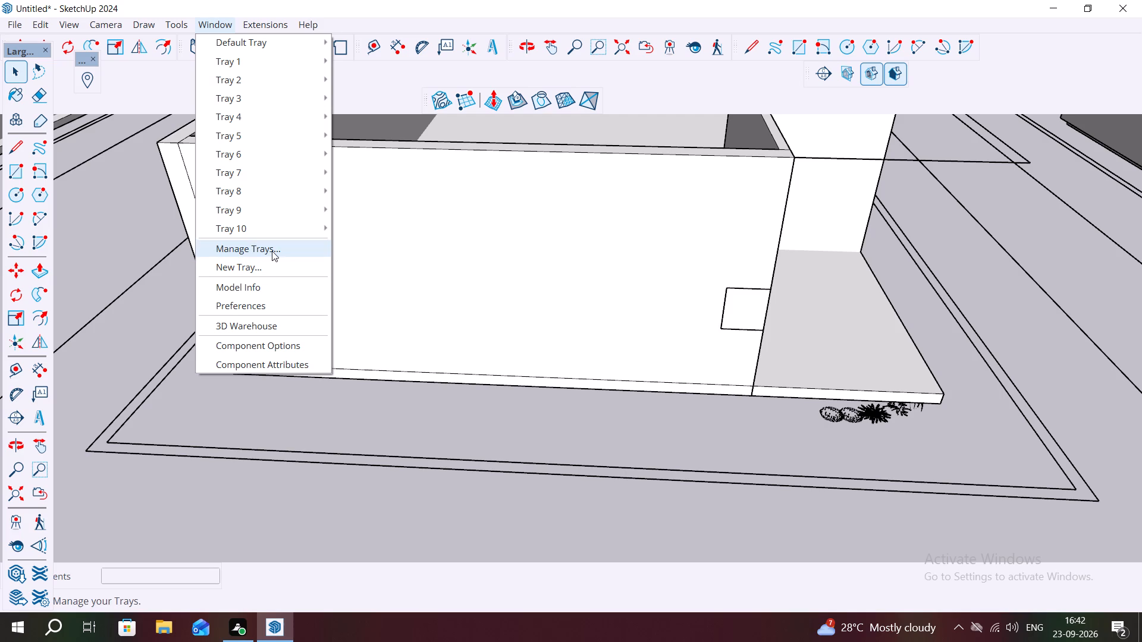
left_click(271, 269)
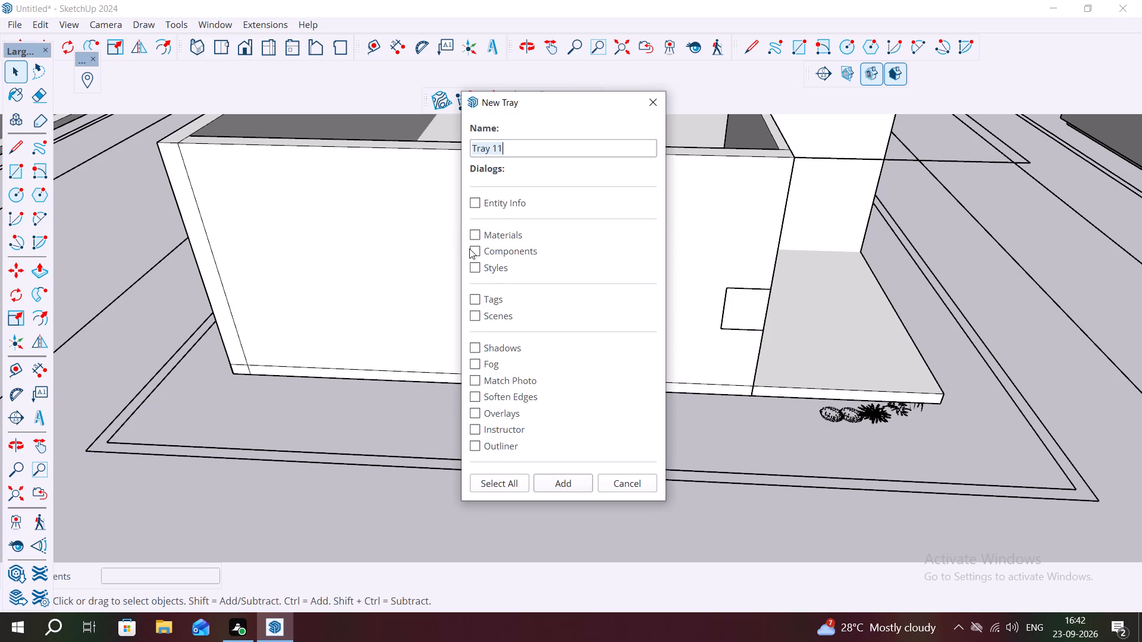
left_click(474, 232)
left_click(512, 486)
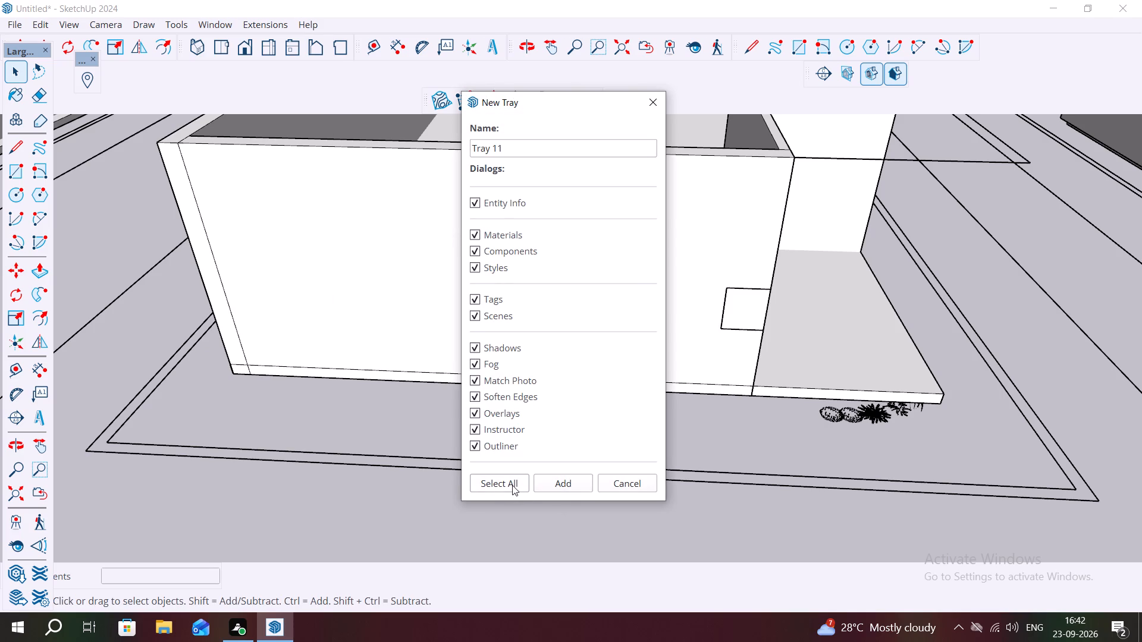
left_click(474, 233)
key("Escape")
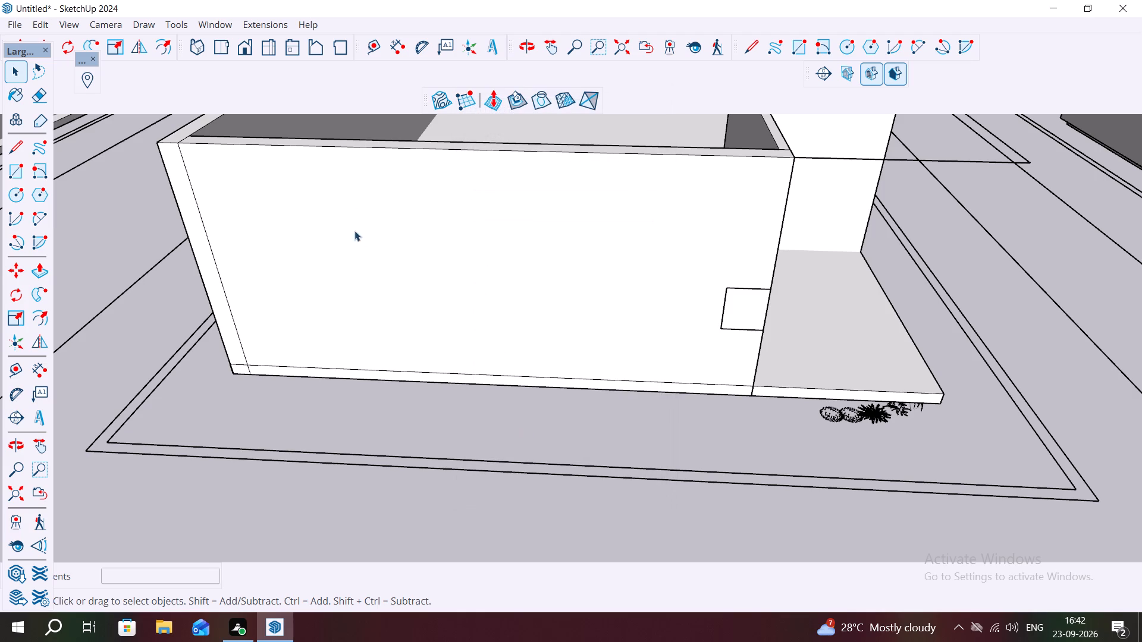
Create a new tray named Tray 11 containing only the Materials dialog.
left_click(227, 26)
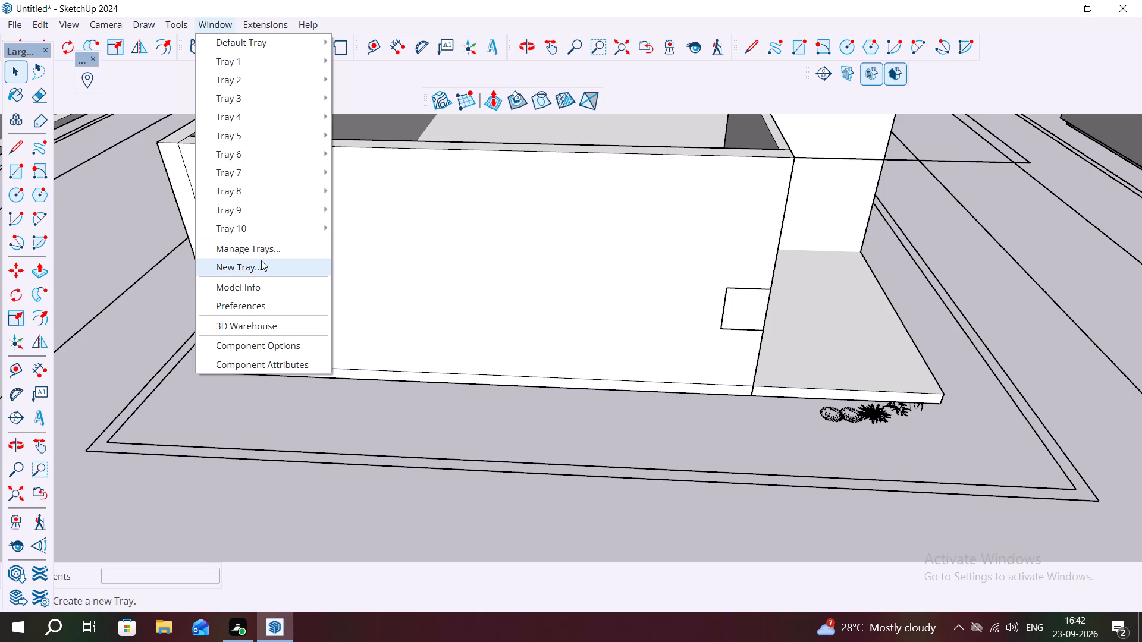
left_click(262, 262)
left_click(476, 234)
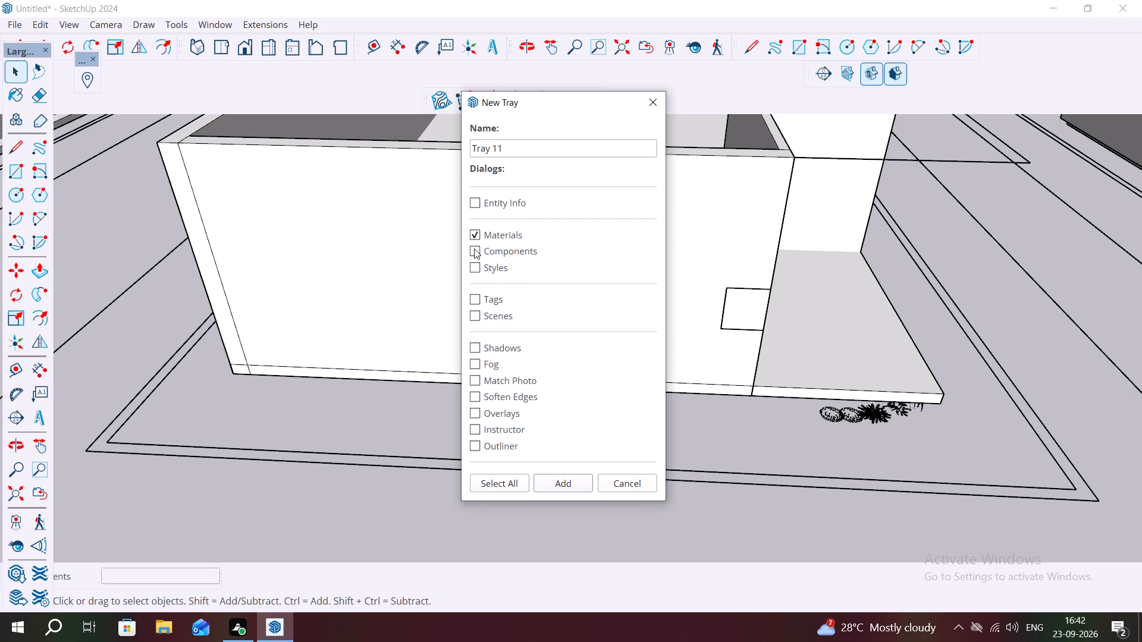
left_click(562, 483)
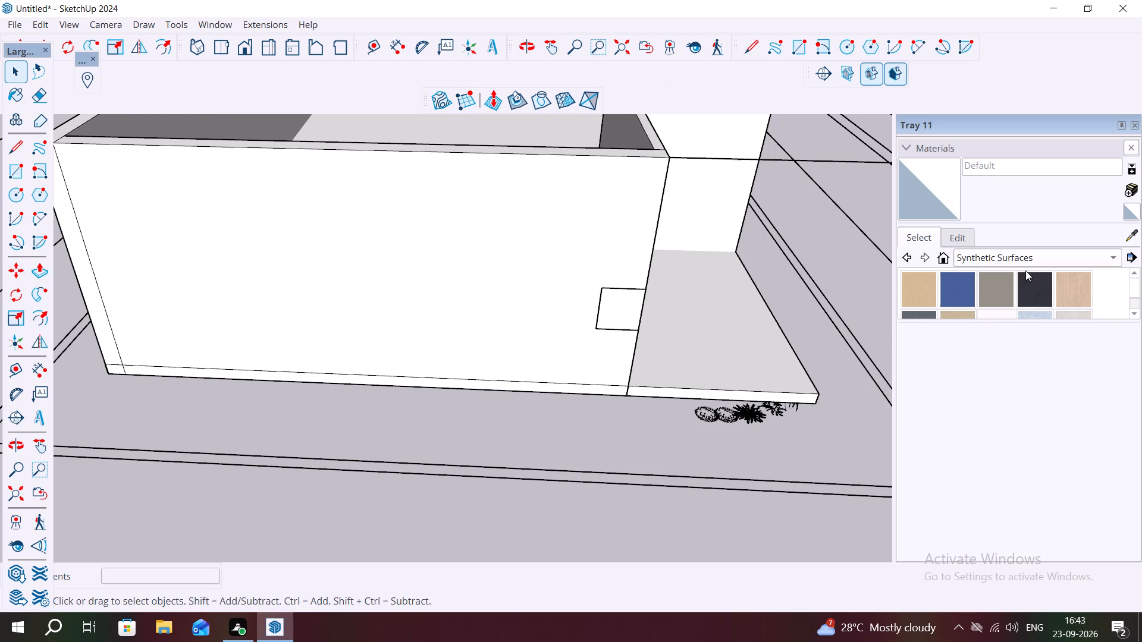
Paint the small wall rectangle with Translucent Glass Blue from the Glass and Mirrors collection.
scroll(1011, 275, "down", 8)
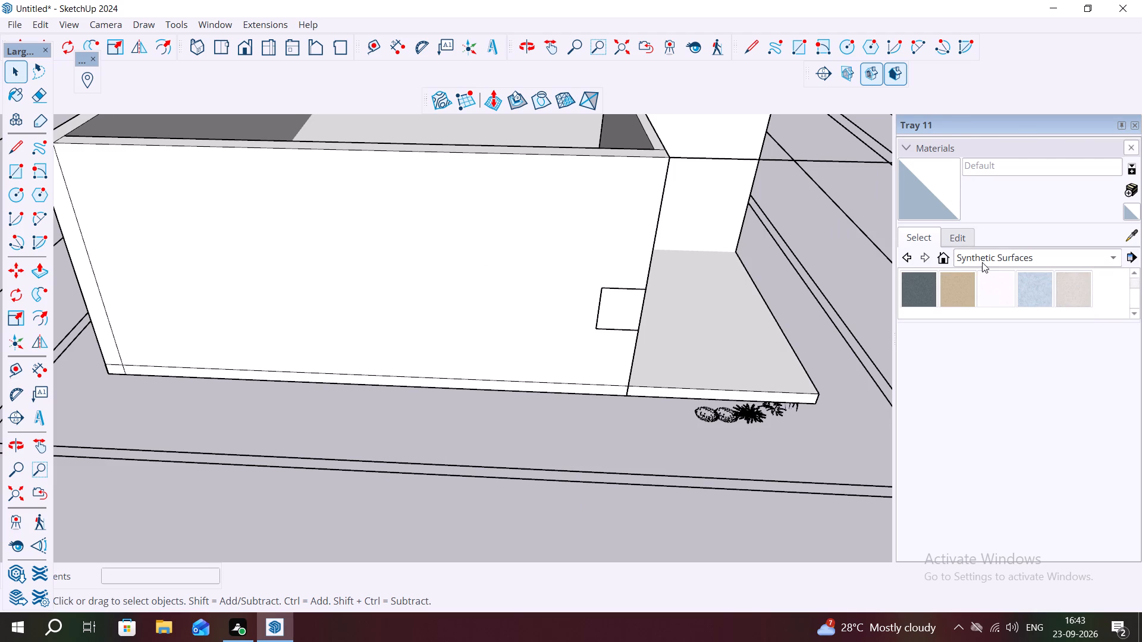
left_click(982, 262)
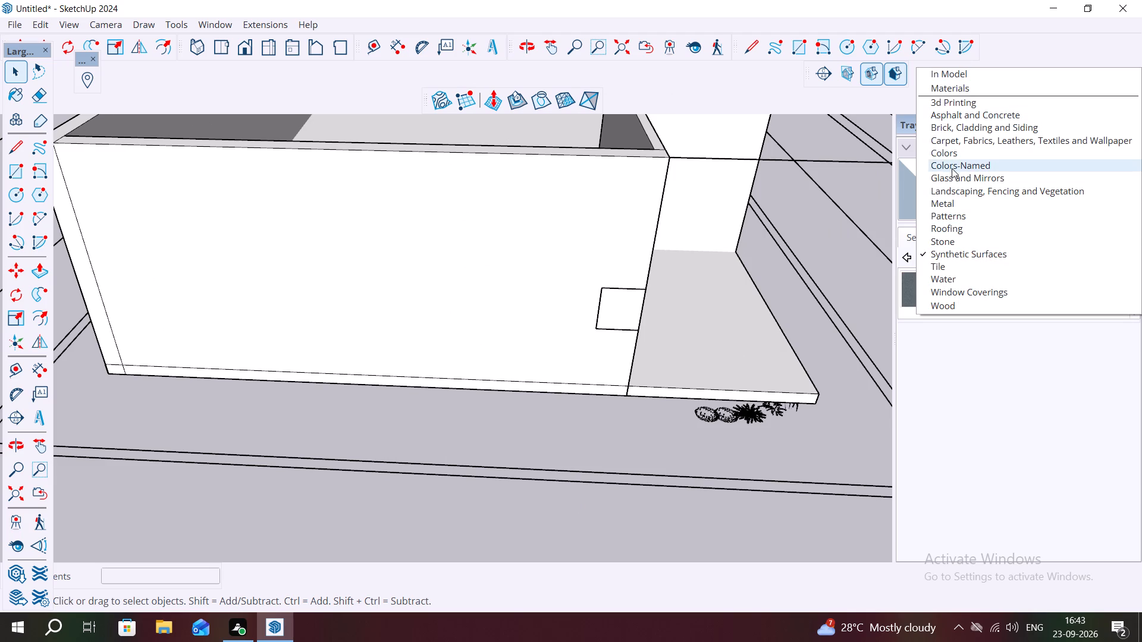
left_click(959, 175)
left_click(1029, 288)
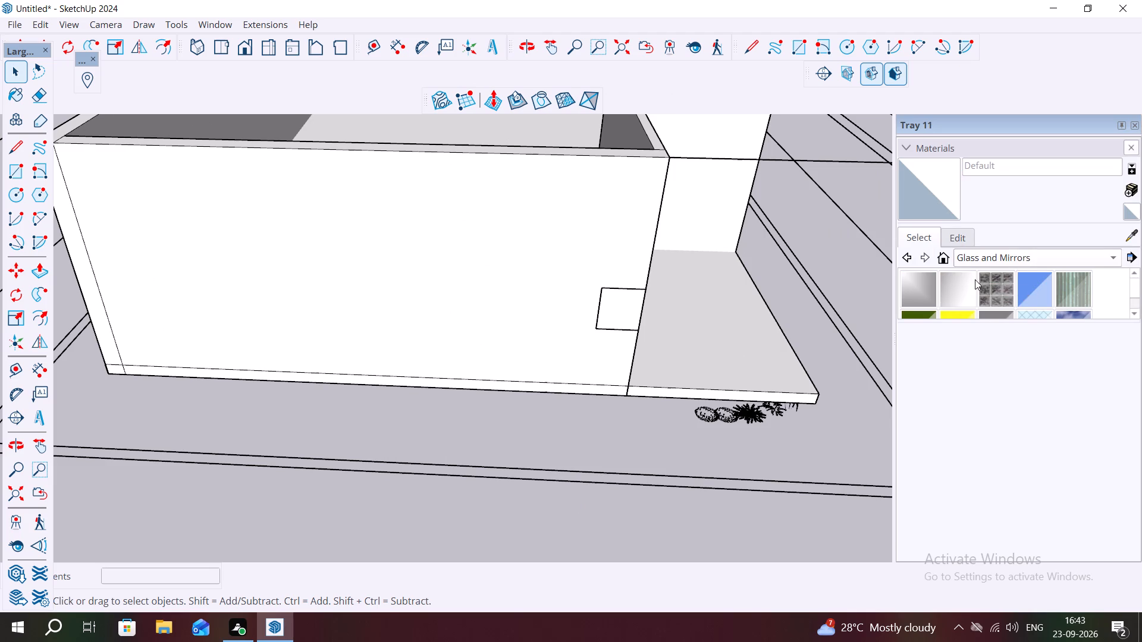
left_click(616, 311)
Draw a rectangle about 1' 10" by 1' 9" on the balcony-side wall face, sharing the glass rectangle's vertical corner edge.
middle_click_drag(635, 321, 552, 287)
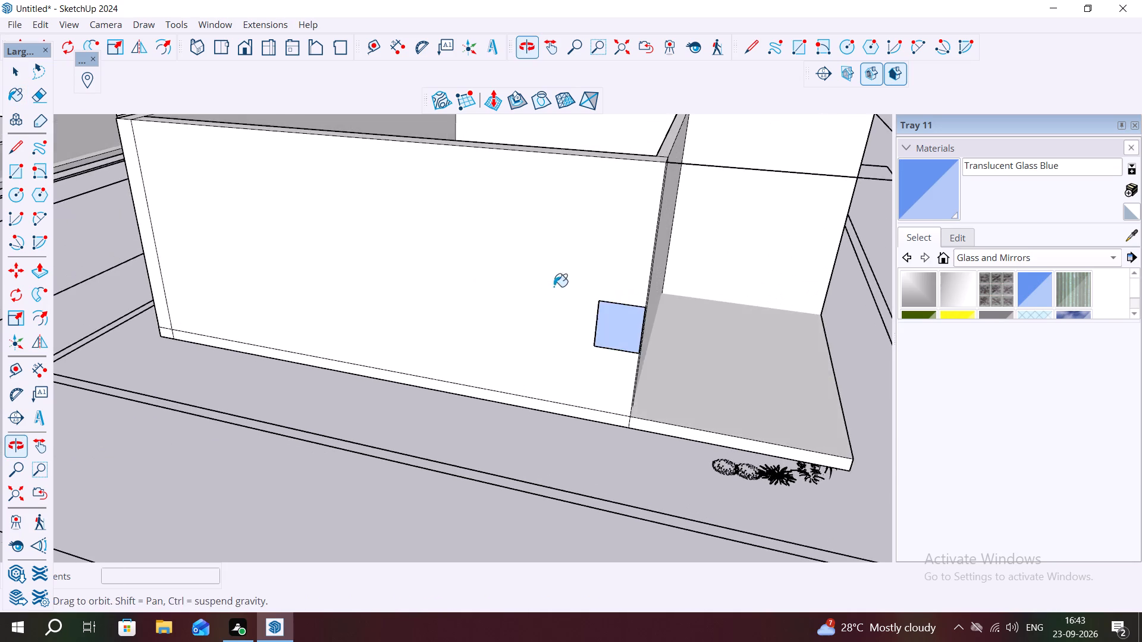
scroll(625, 361, "up", 8)
middle_click_drag(630, 341, 543, 300)
scroll(651, 290, "up", 3)
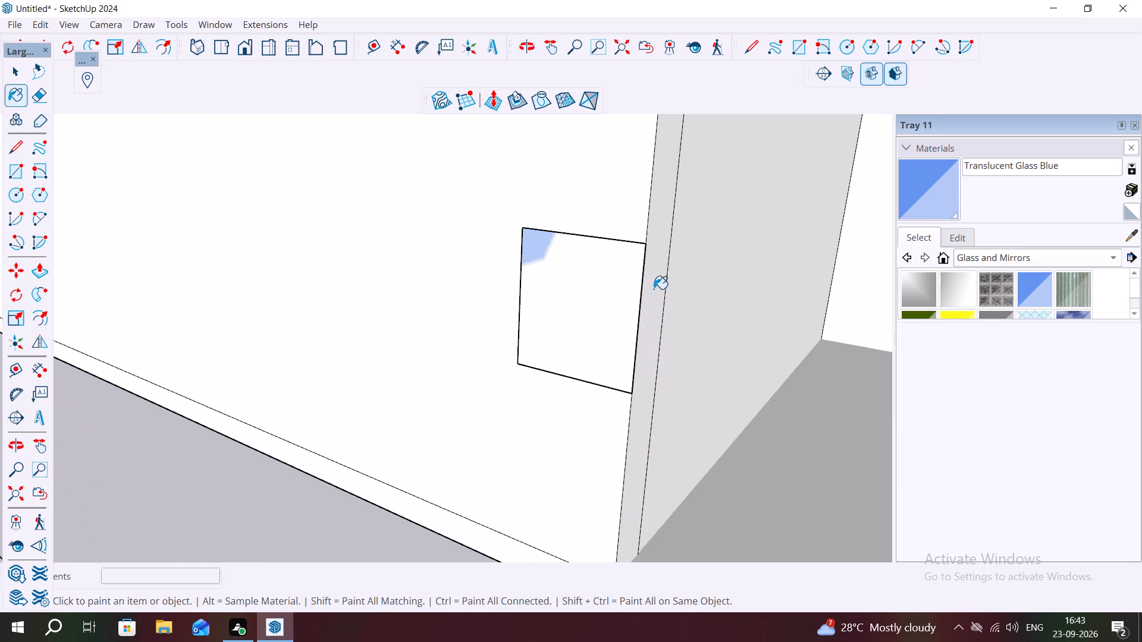
middle_click_drag(654, 289, 572, 257)
key("Escape")
key("space")
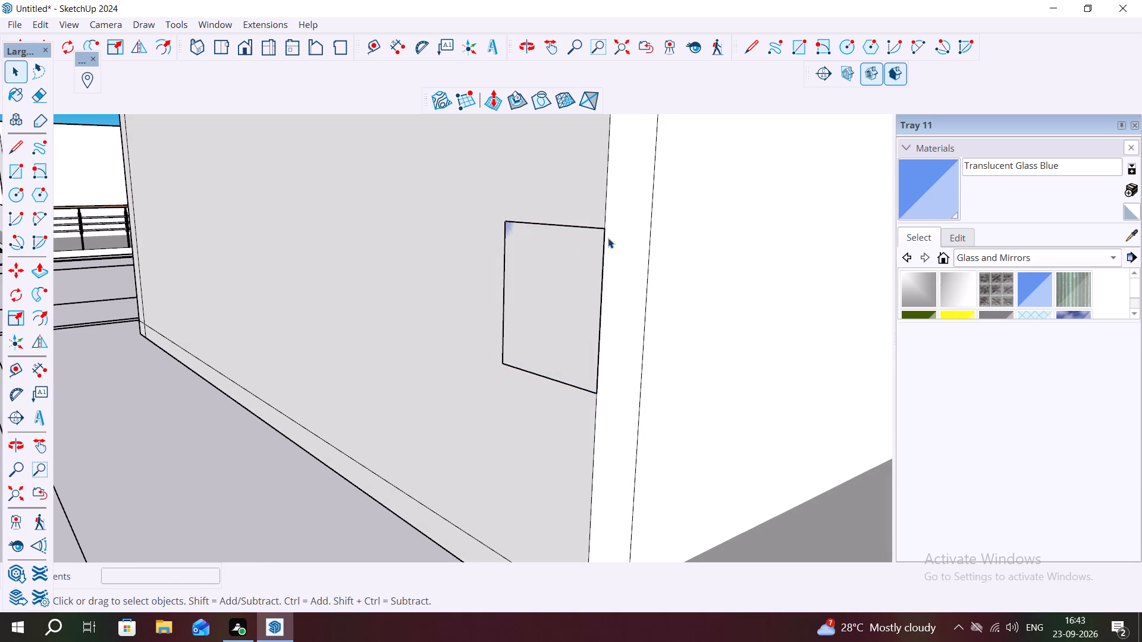
key("r")
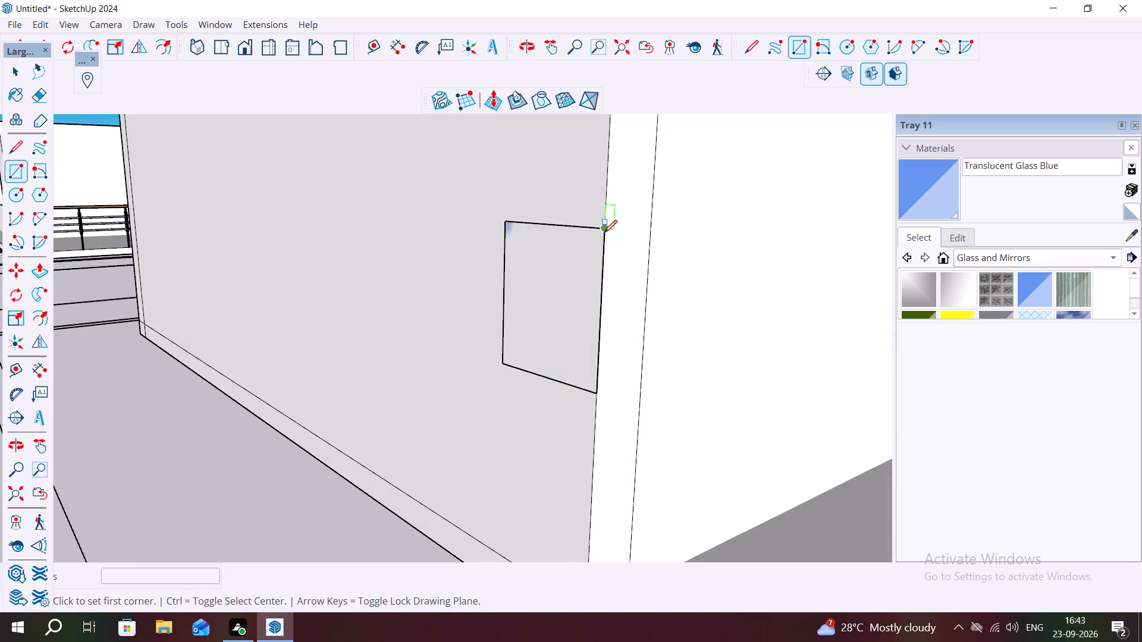
left_click(604, 233)
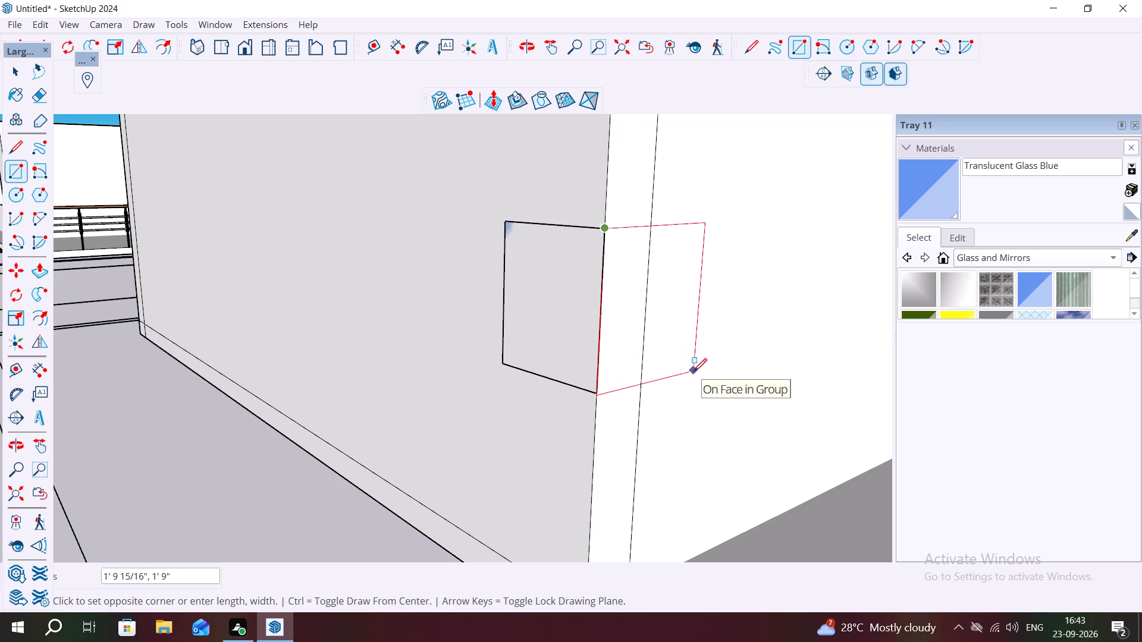
left_click(694, 372)
key("Escape")
key("space")
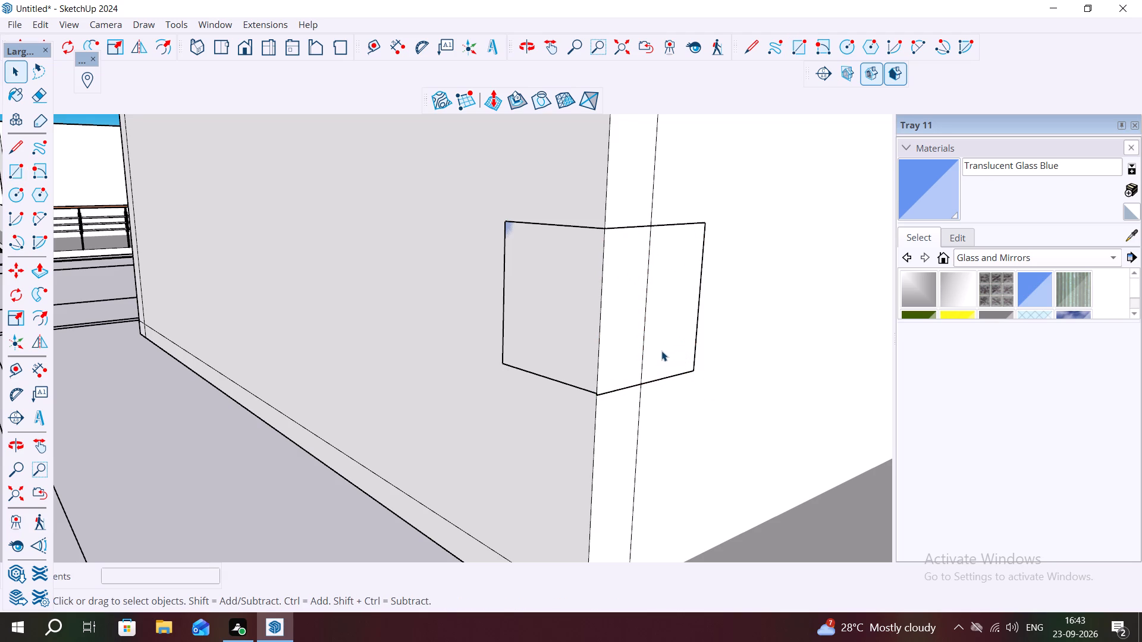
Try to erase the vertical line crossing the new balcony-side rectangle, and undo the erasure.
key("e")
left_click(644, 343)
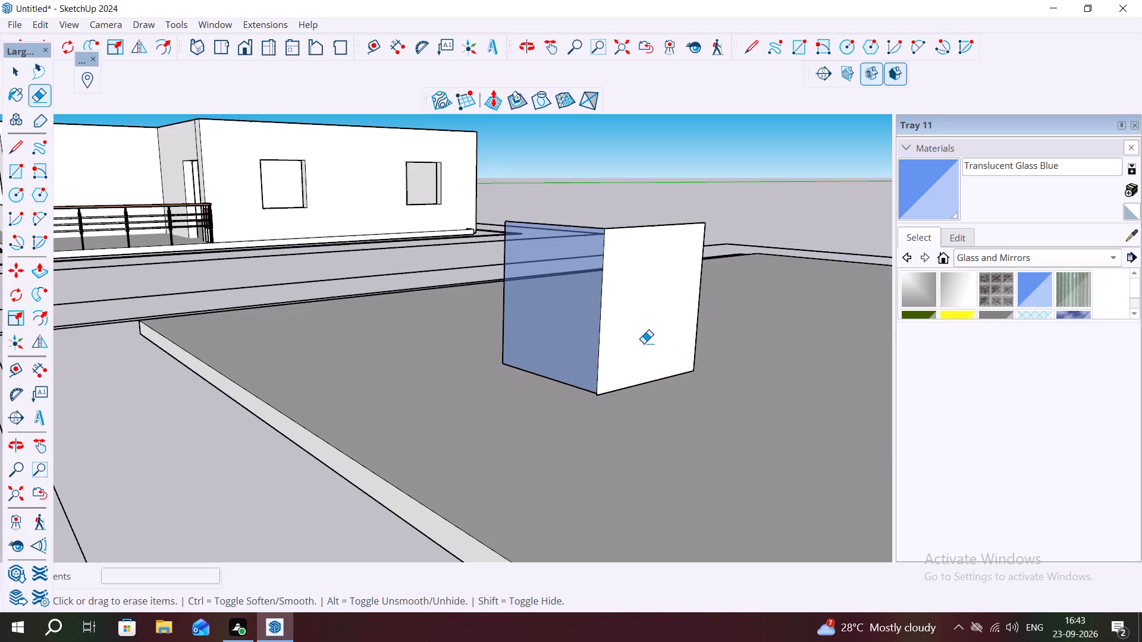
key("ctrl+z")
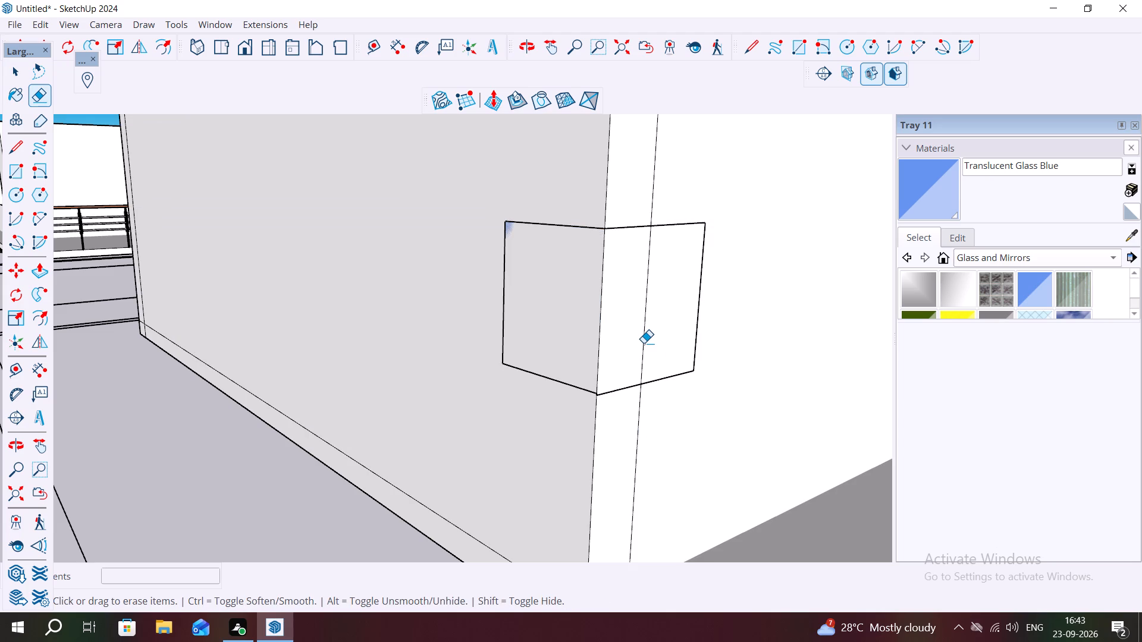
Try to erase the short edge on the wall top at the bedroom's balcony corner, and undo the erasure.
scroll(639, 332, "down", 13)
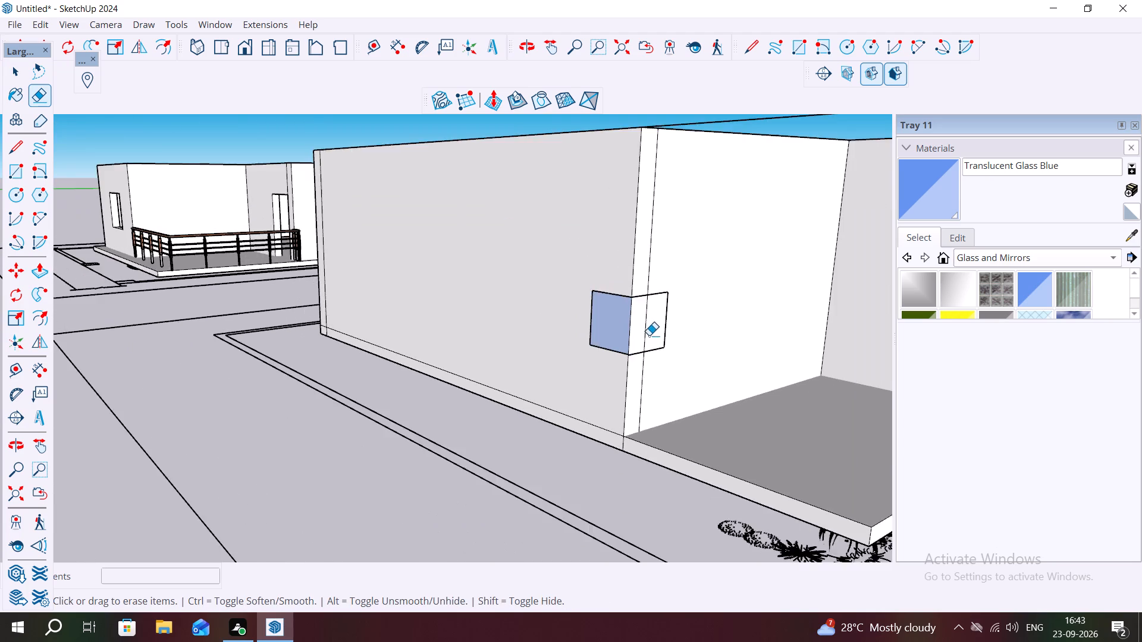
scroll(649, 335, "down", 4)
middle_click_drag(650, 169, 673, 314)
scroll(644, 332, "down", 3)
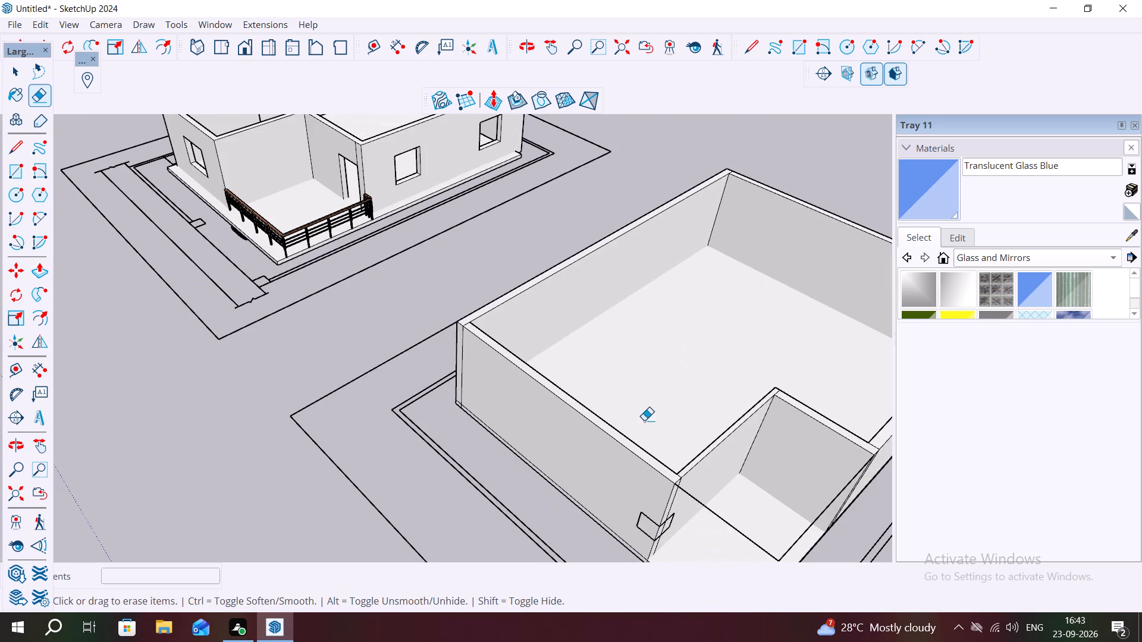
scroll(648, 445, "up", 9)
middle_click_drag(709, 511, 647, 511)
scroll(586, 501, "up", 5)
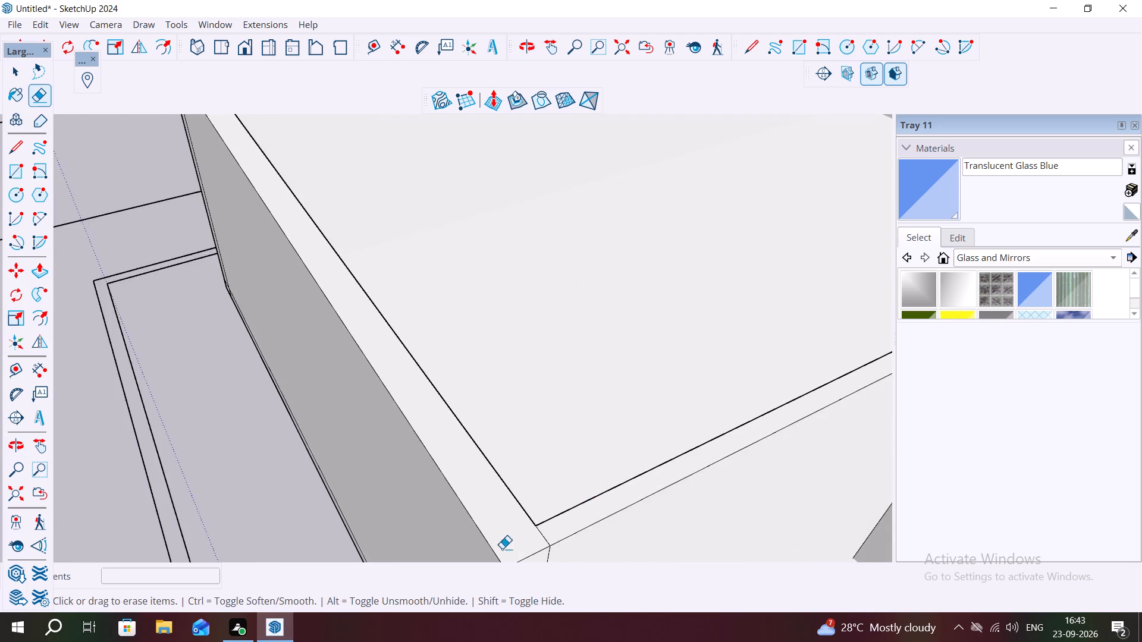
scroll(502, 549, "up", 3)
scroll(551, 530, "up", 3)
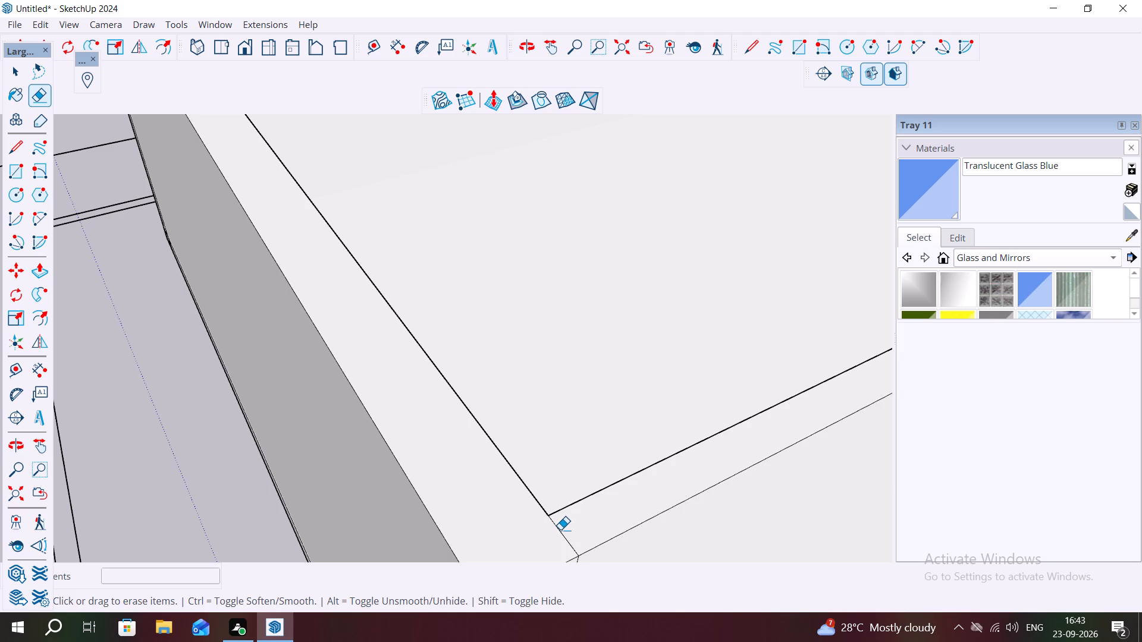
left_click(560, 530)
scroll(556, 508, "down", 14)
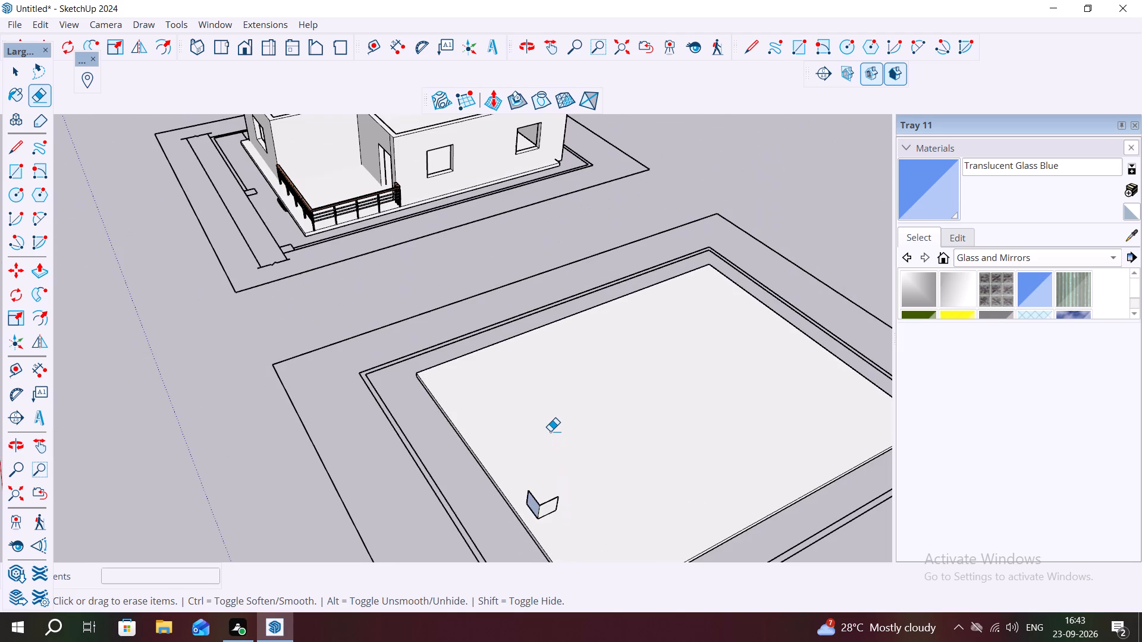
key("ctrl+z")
Paint the new balcony-side rectangle and the adjoining outer-wall rectangle with Translucent Glass Blue.
scroll(553, 549, "up", 4)
middle_click_drag(545, 513, 531, 492)
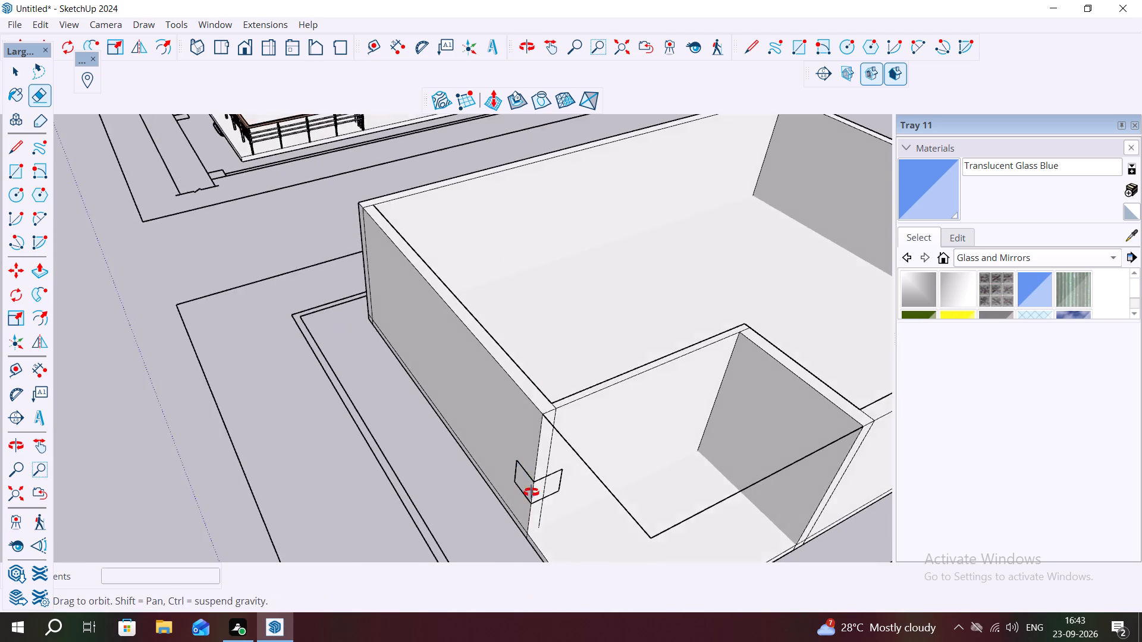
middle_click_drag(531, 492, 517, 458)
key("space")
left_click(522, 465)
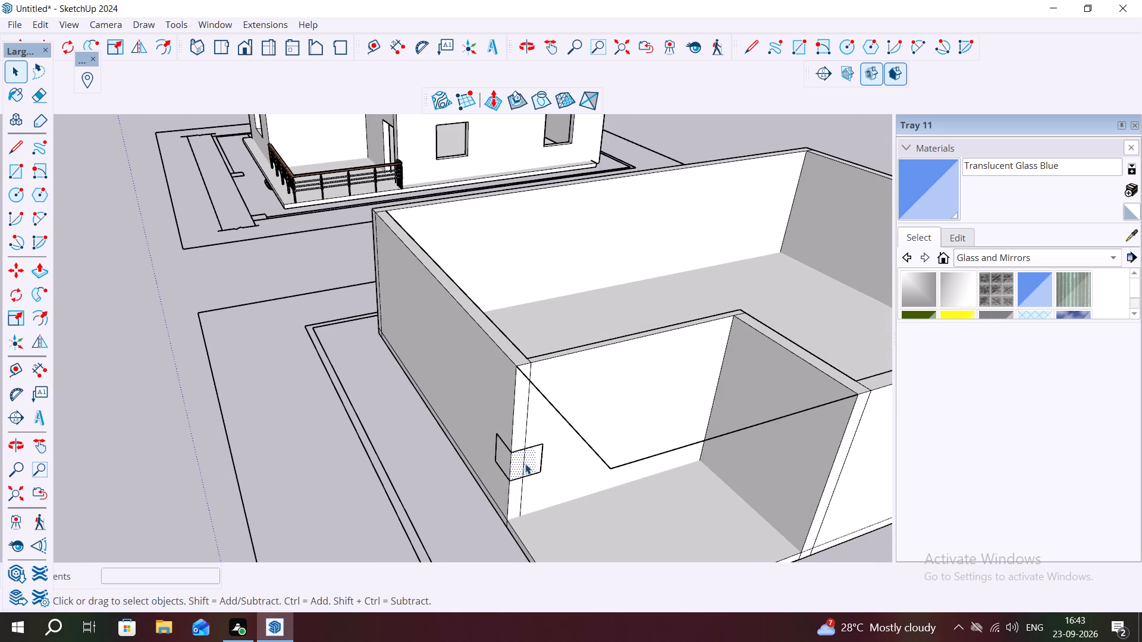
left_click(941, 192)
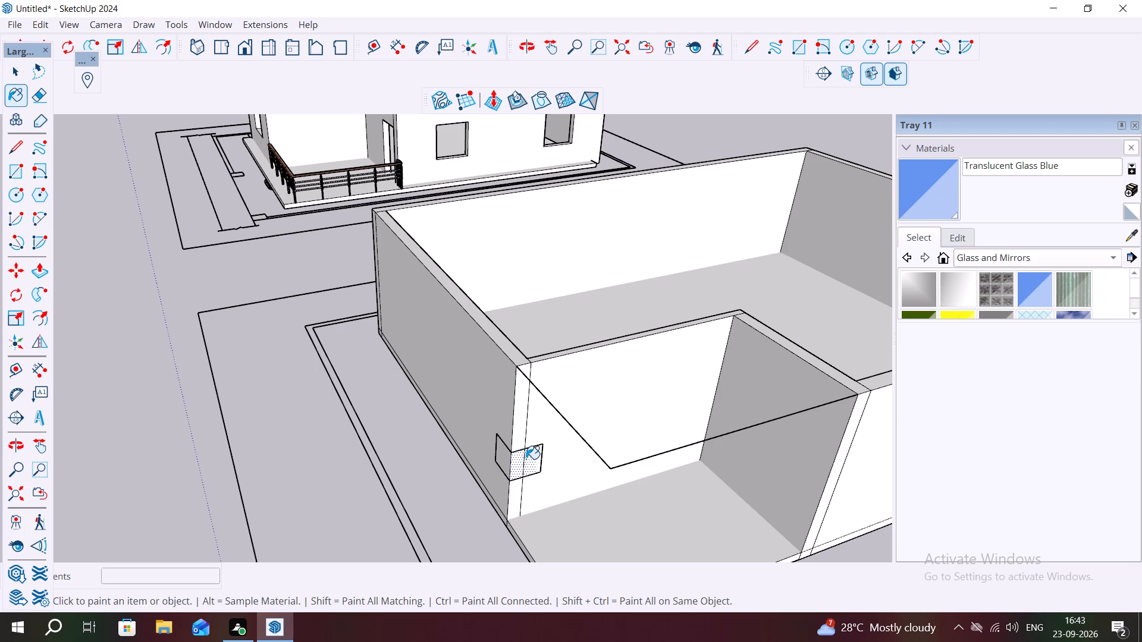
left_click(525, 468)
middle_click_drag(498, 469, 723, 463)
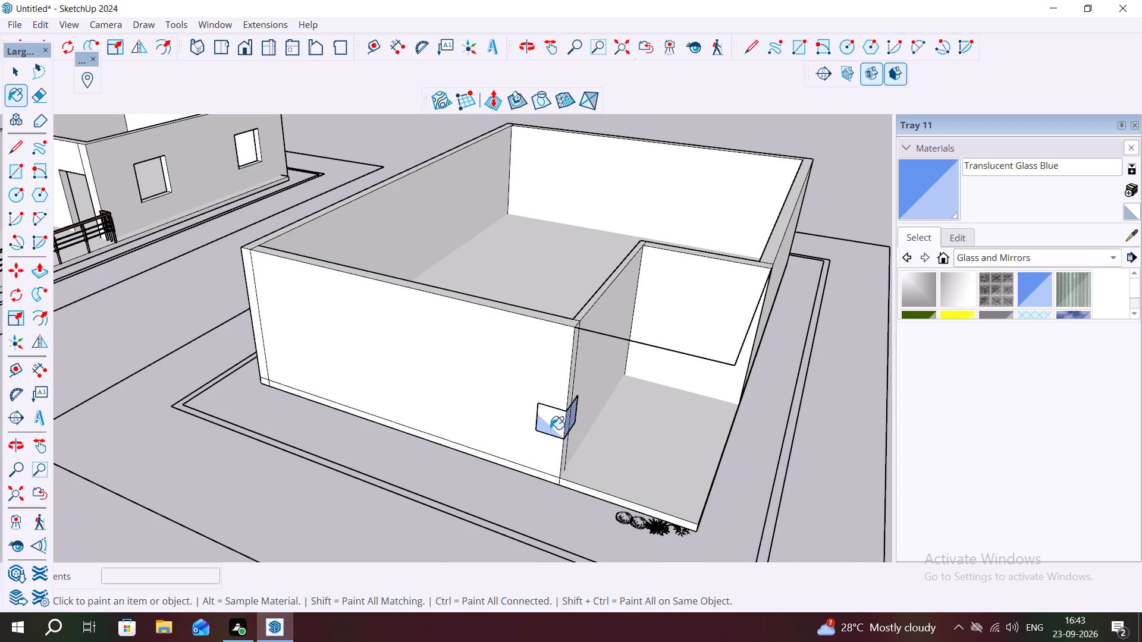
left_click(554, 421)
key("Escape")
key("space")
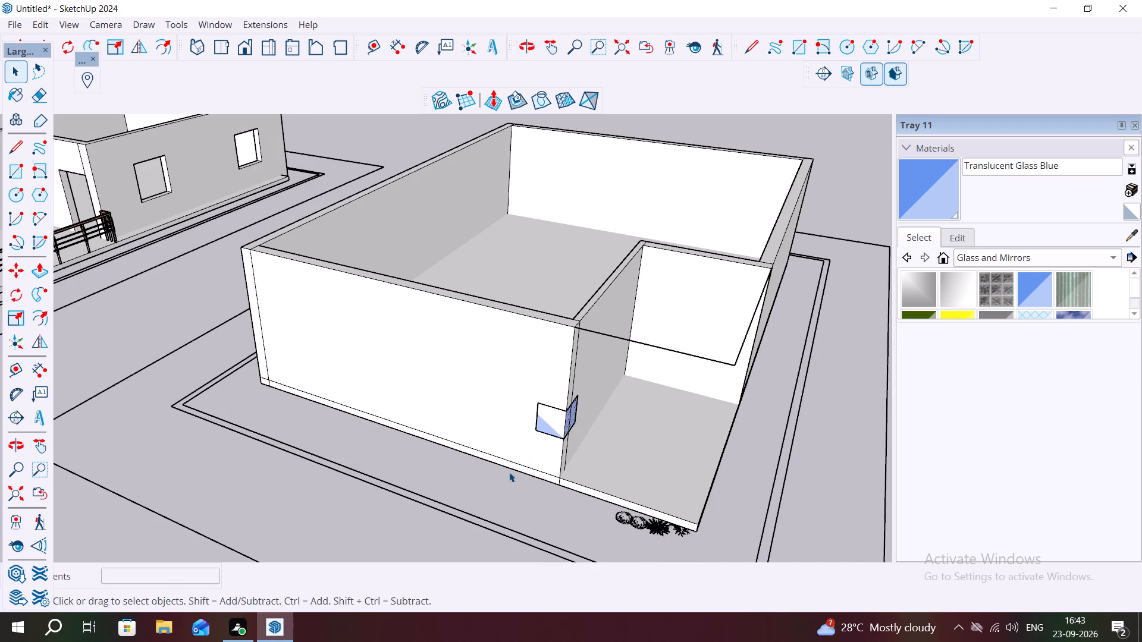
Examine the two glass panes at the wall corner up close and within the whole building.
scroll(541, 403, "up", 10)
middle_click_drag(581, 438, 530, 421)
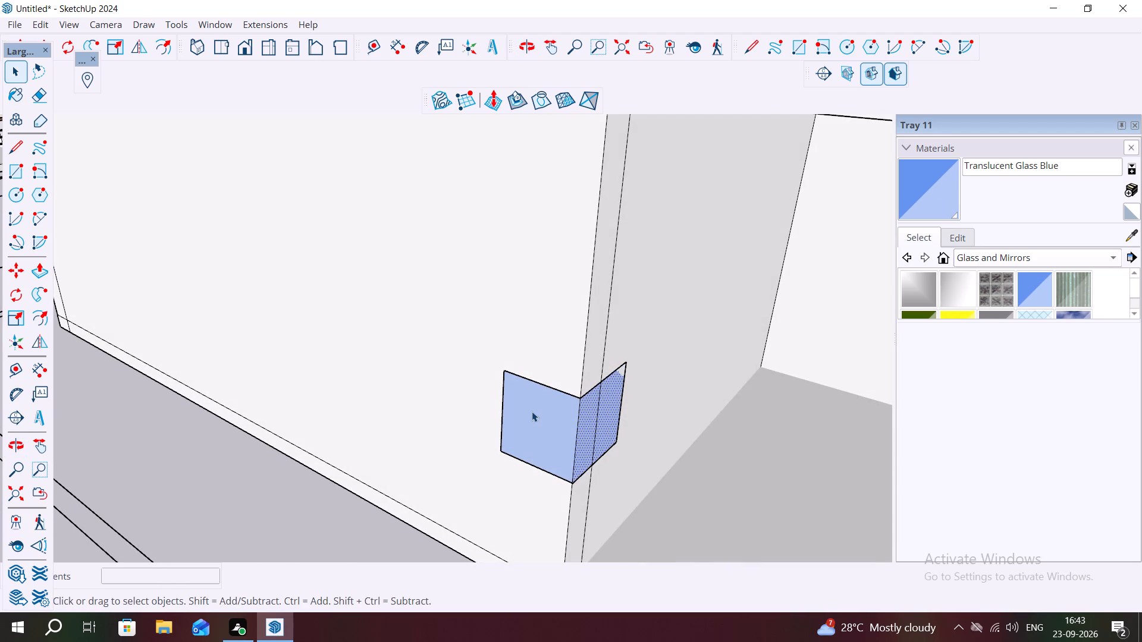
scroll(604, 386, "up", 12)
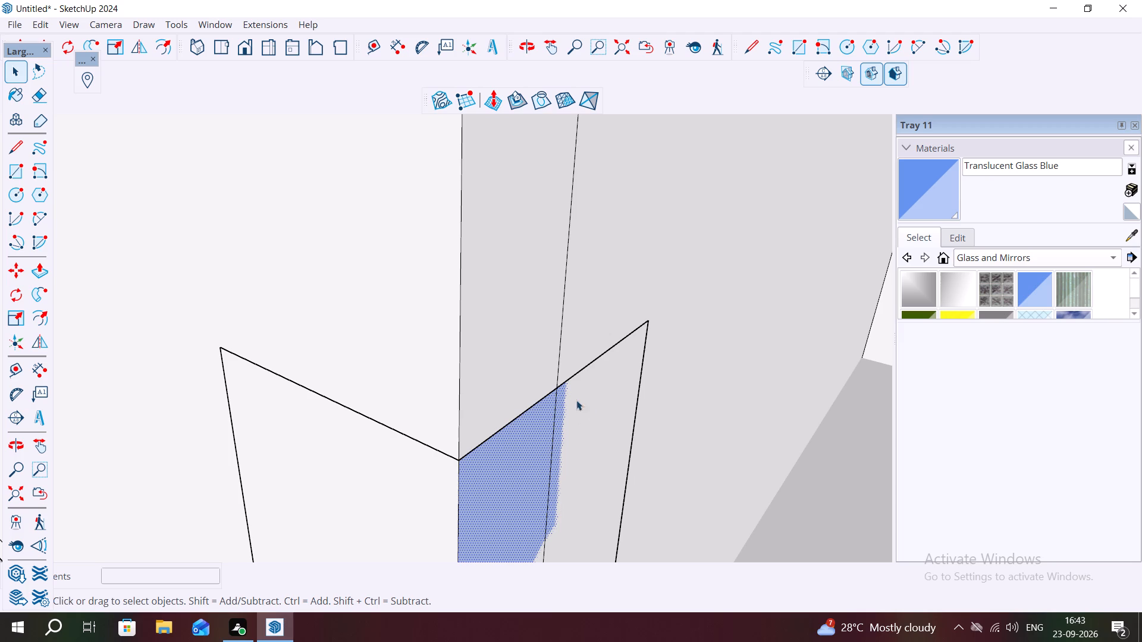
key("space")
left_click(572, 408)
scroll(695, 402, "down", 15)
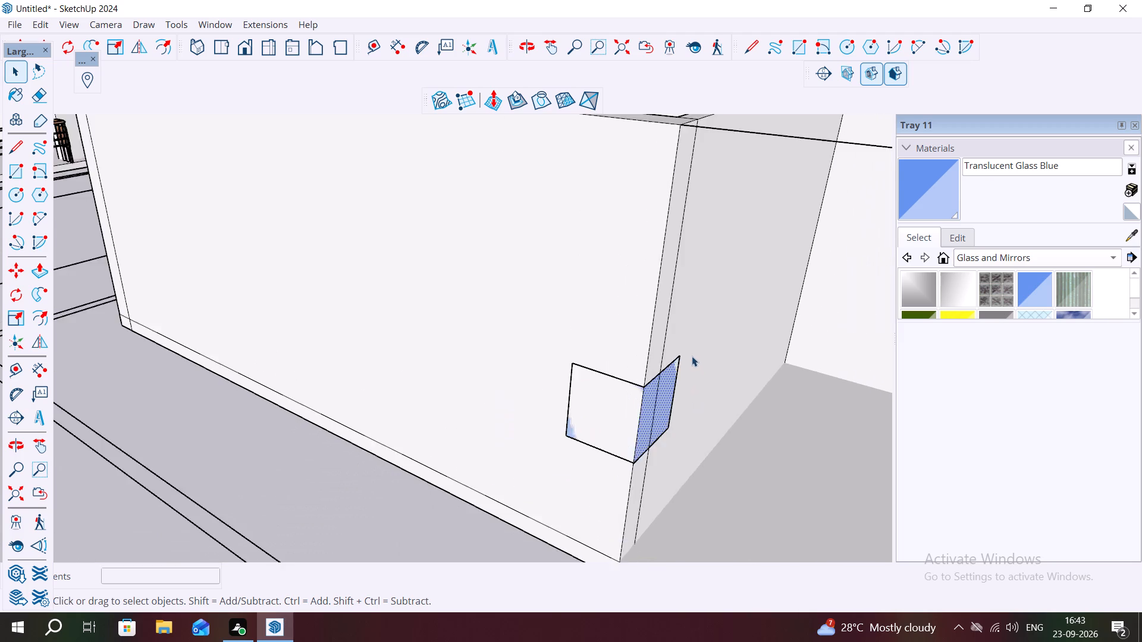
scroll(692, 356, "down", 8)
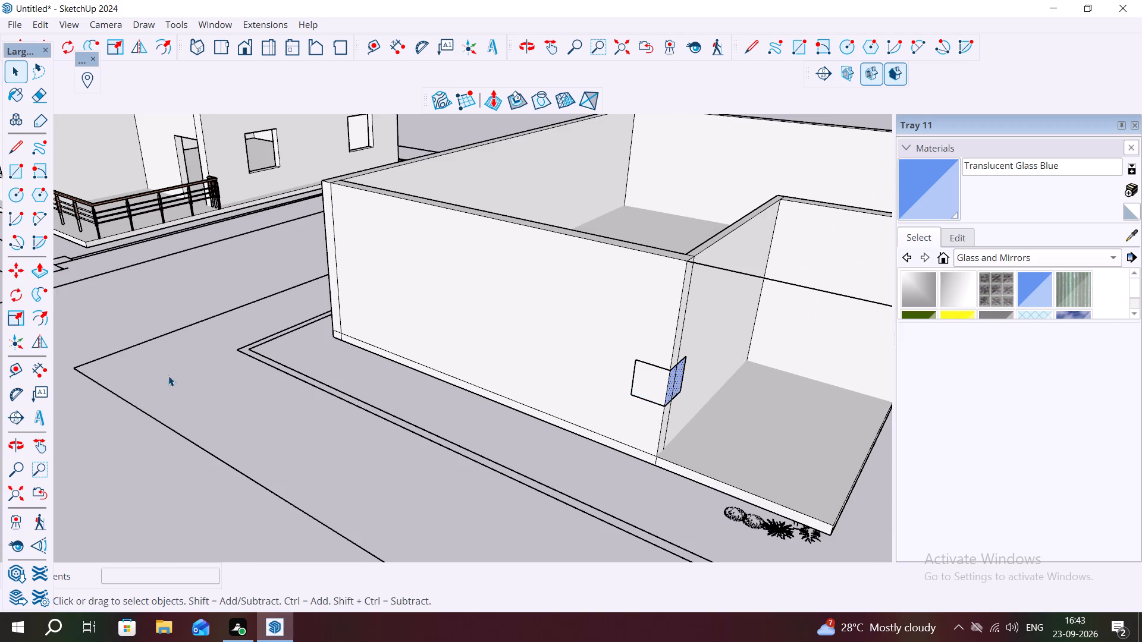
left_click(168, 376)
scroll(476, 493, "down", 3)
scroll(735, 474, "down", 4)
scroll(249, 405, "down", 8)
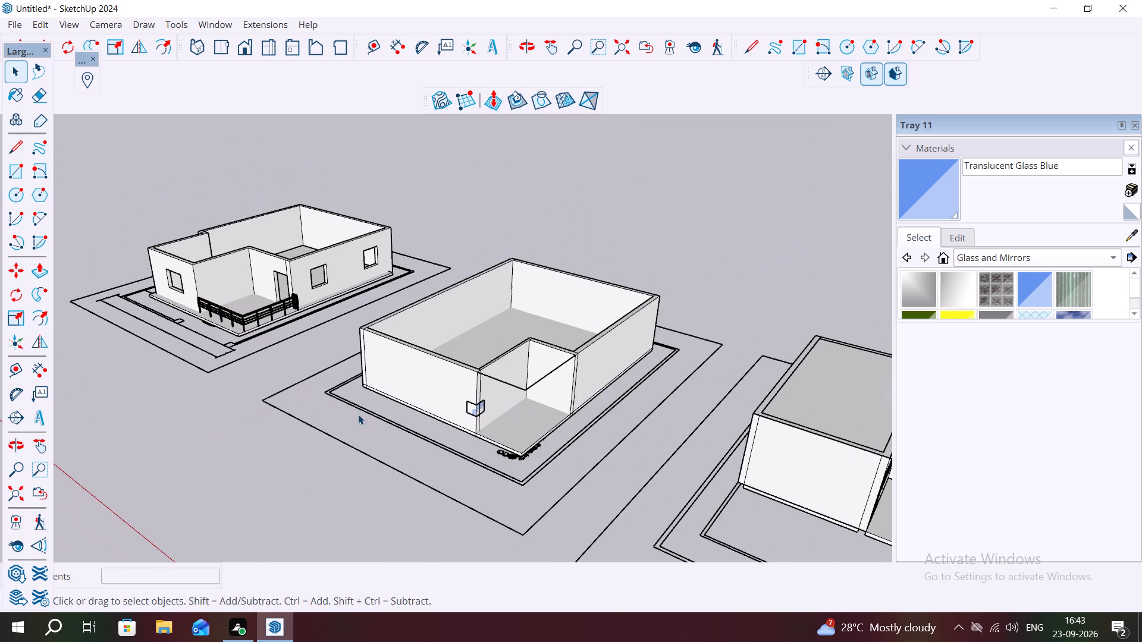
middle_click_drag(536, 446, 577, 451)
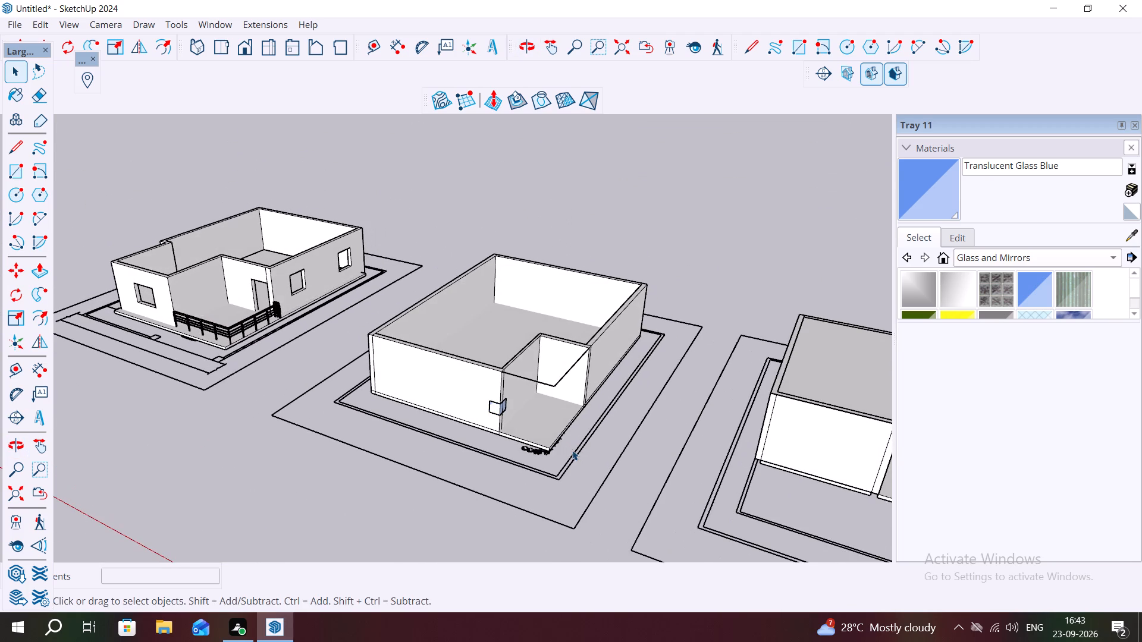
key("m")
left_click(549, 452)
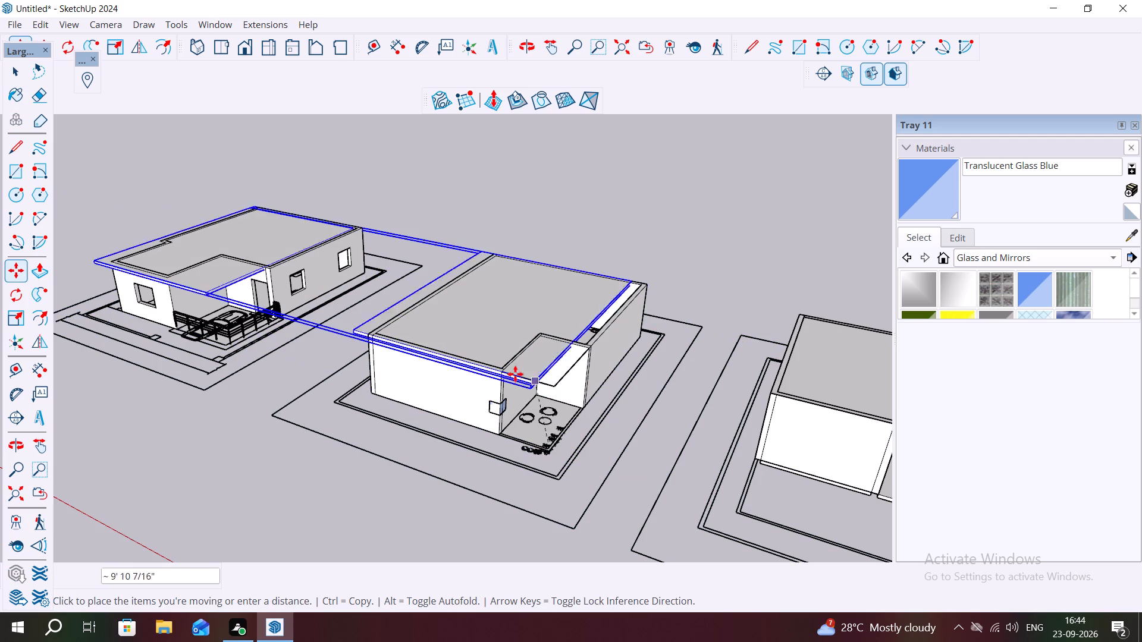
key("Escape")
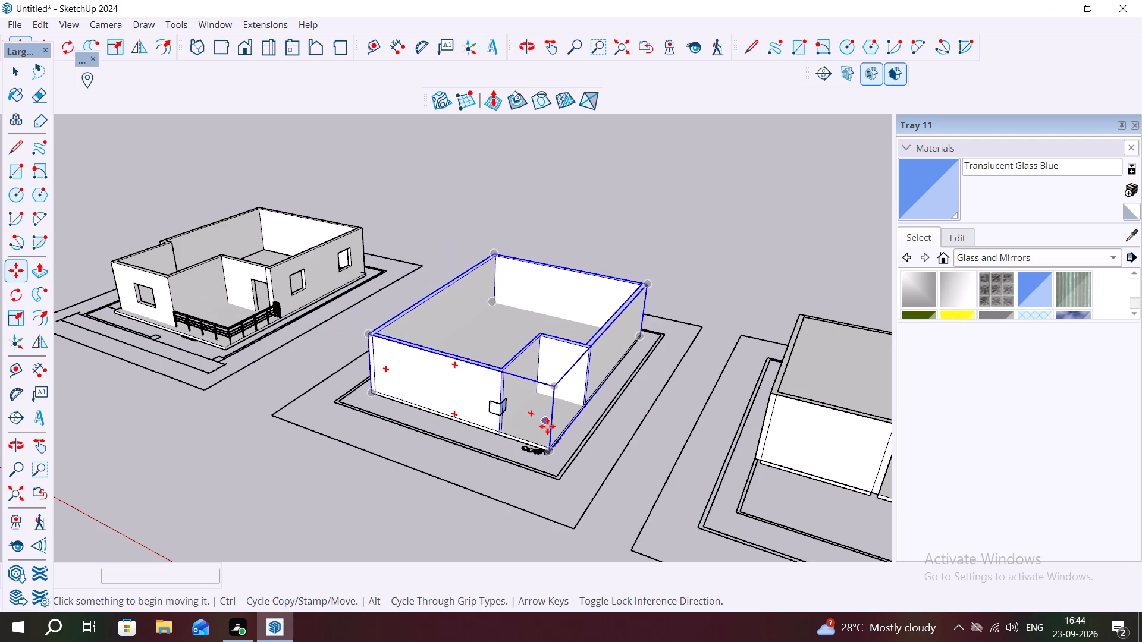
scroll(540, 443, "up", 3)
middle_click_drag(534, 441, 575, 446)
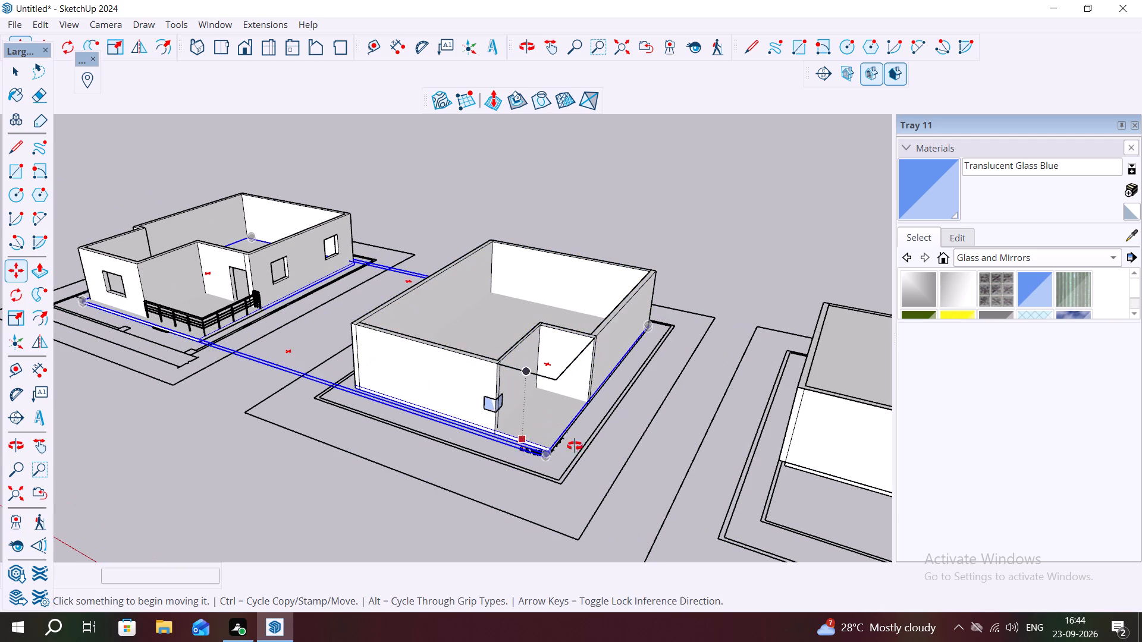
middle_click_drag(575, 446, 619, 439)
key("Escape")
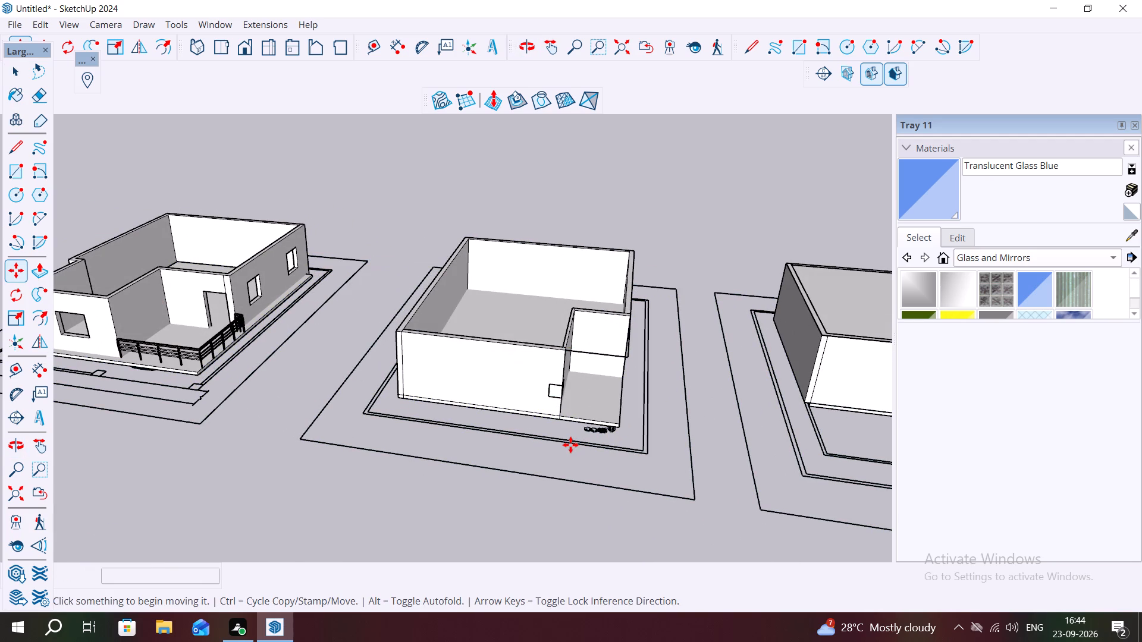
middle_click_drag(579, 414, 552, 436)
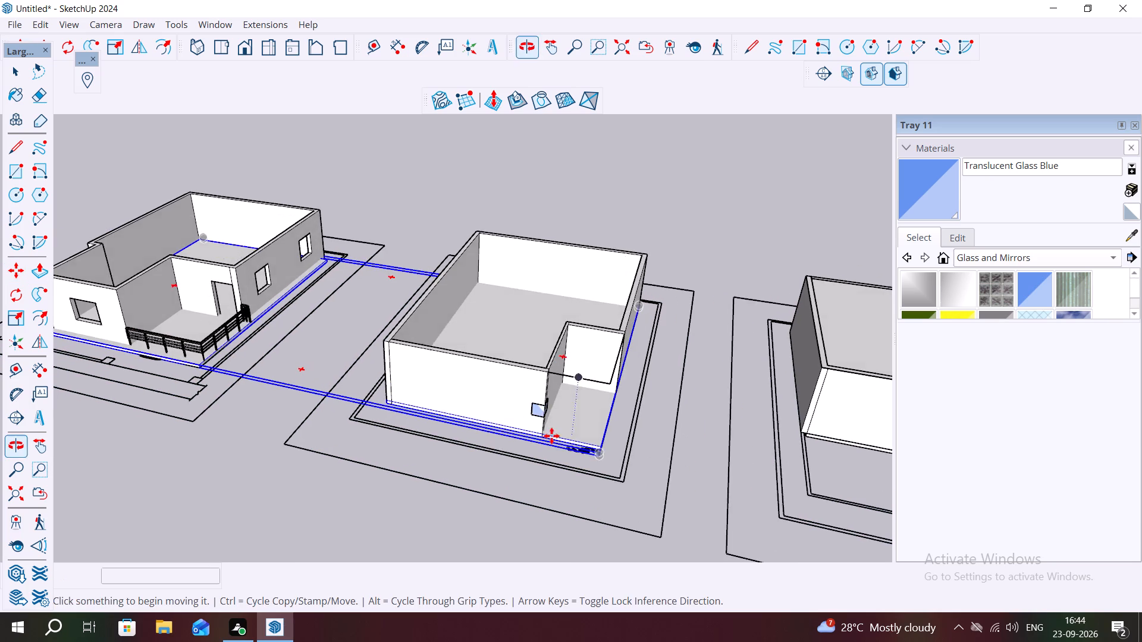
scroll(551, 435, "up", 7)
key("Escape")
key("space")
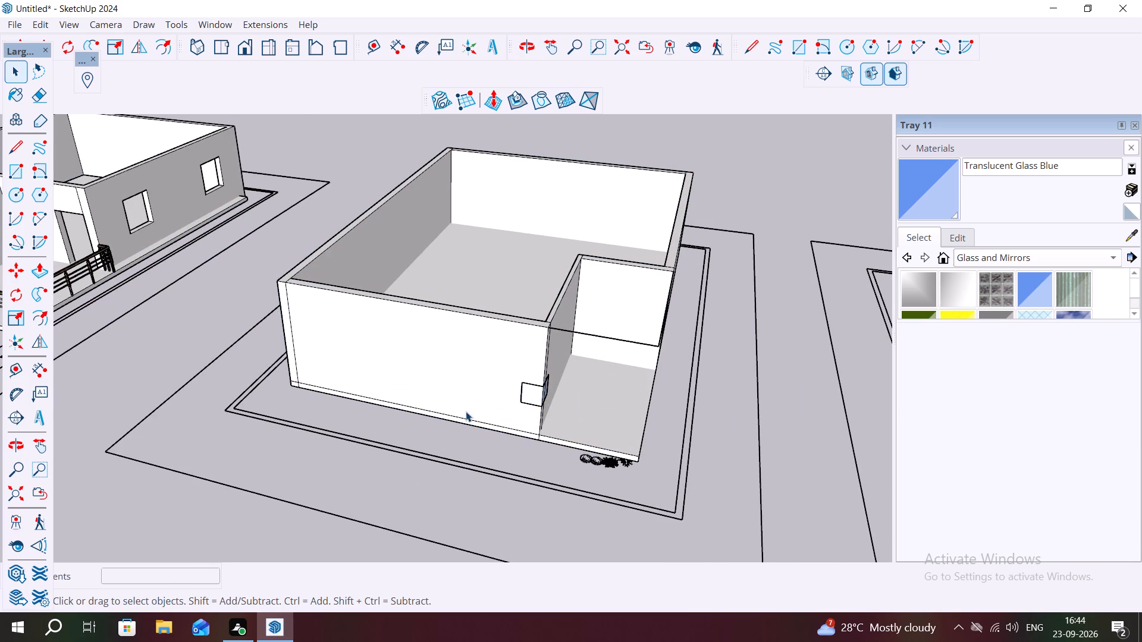
Start drawing a Type B rail, 36" high with 0" offsets, using the MajRail extension.
left_click(222, 20)
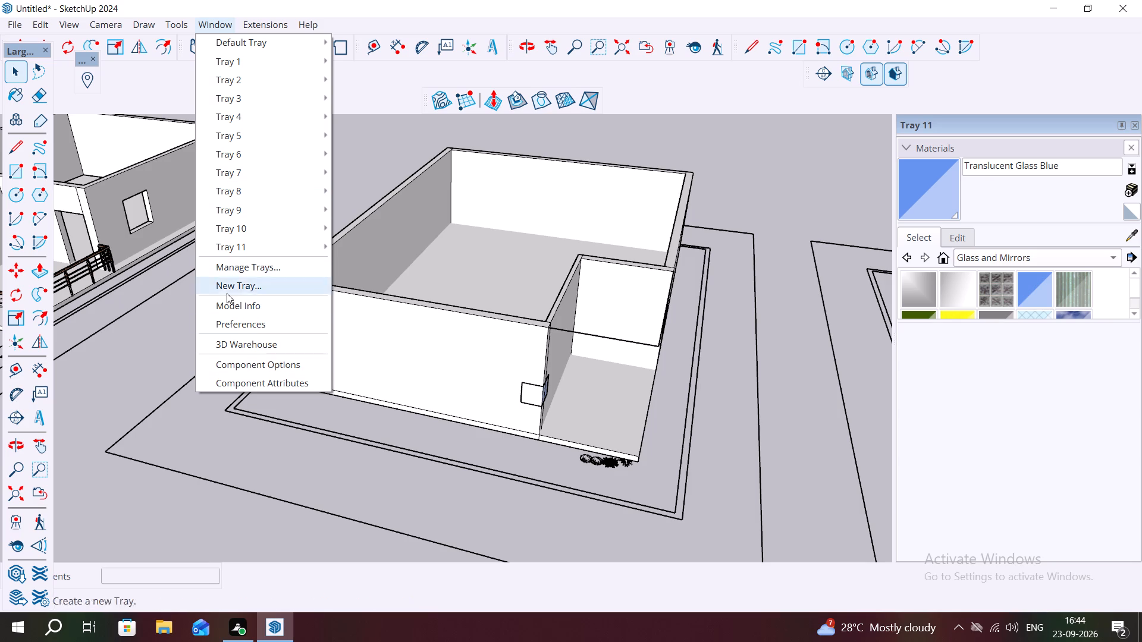
left_click(261, 26)
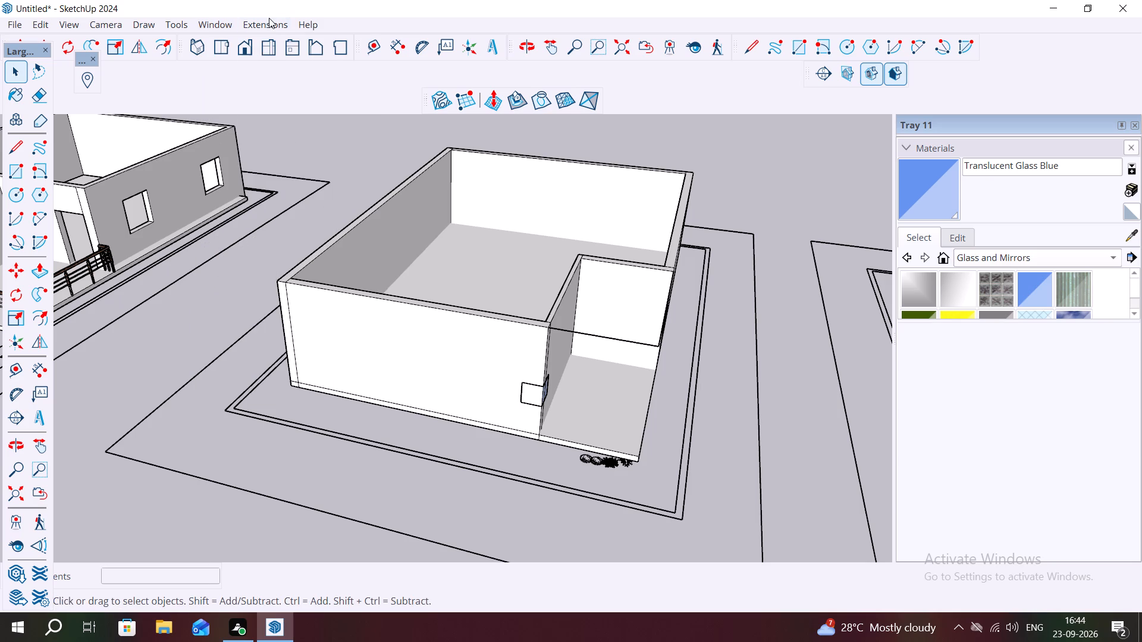
left_click(269, 18)
left_click(282, 101)
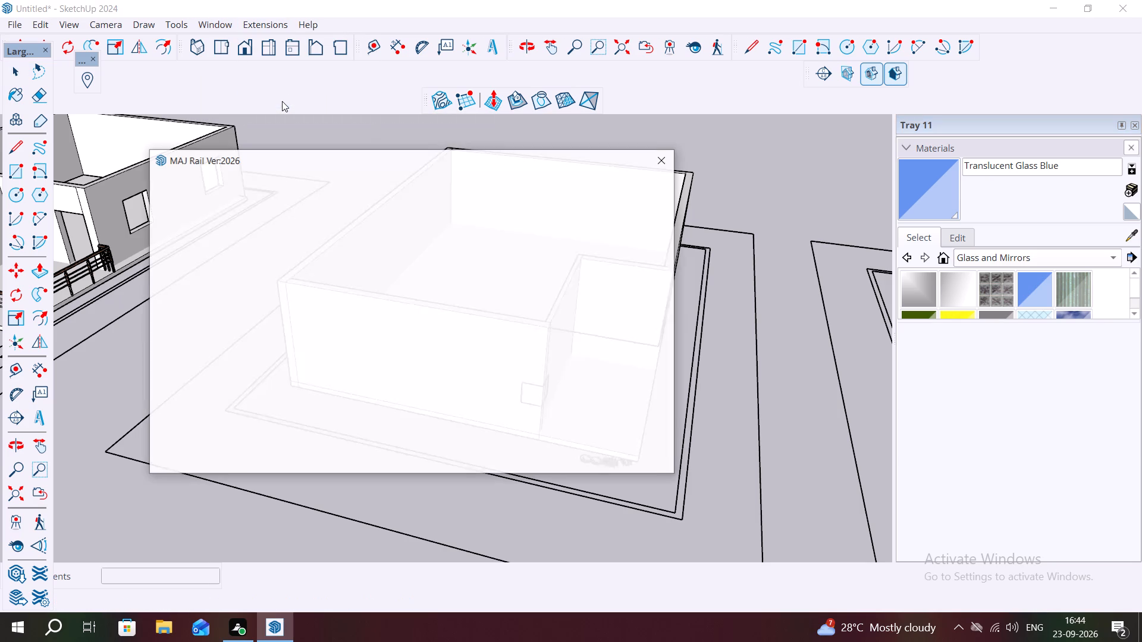
left_click(265, 429)
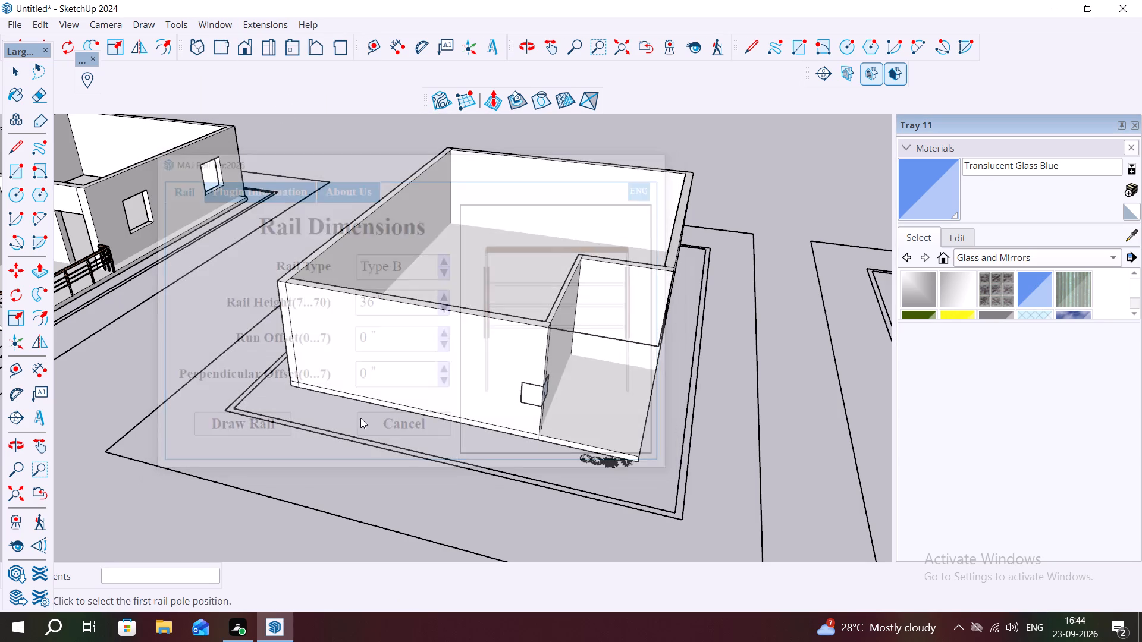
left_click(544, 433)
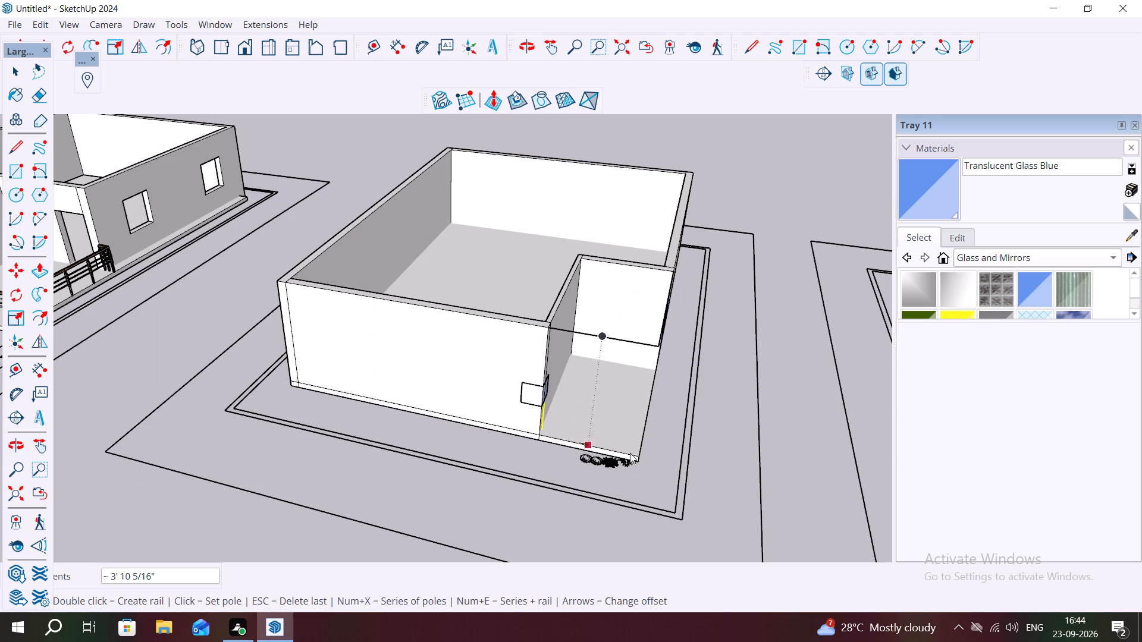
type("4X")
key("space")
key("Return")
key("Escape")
Create the middle building's balcony railing from the glass-window corner along the front and outer side edges, with a 4X pole series on each.
scroll(551, 420, "up", 12)
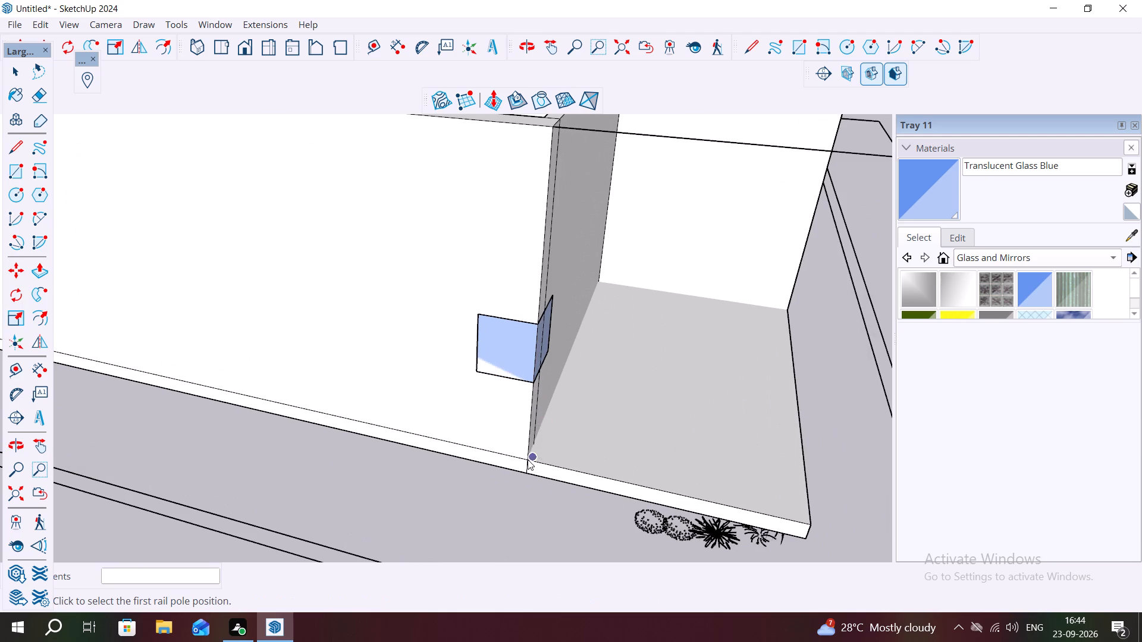
left_click(534, 459)
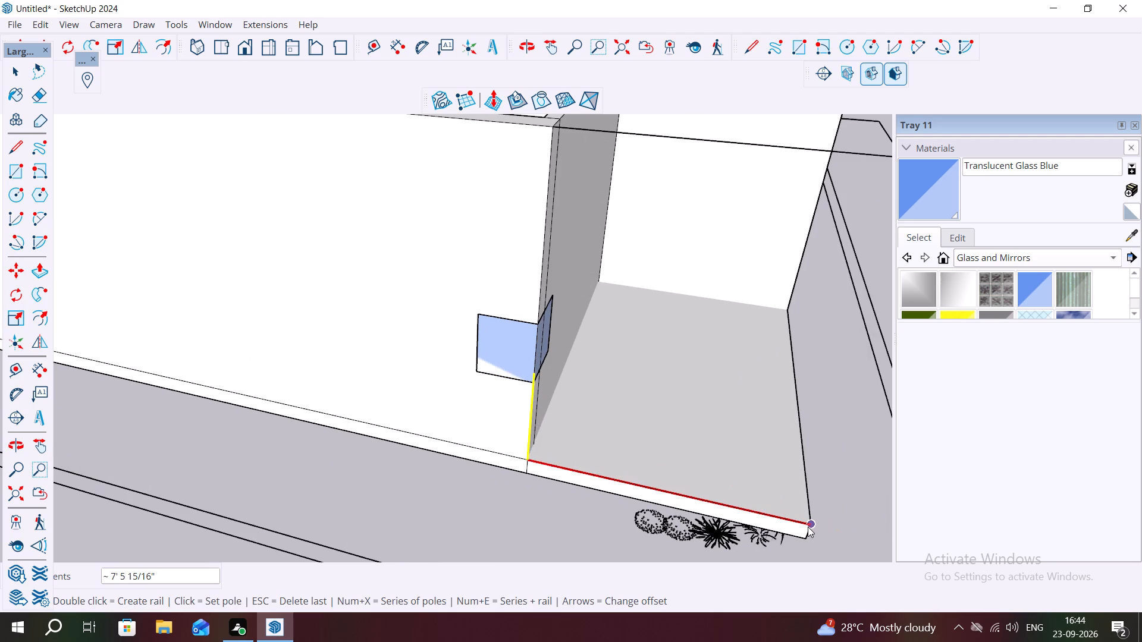
key("4")
key("x")
key("Return")
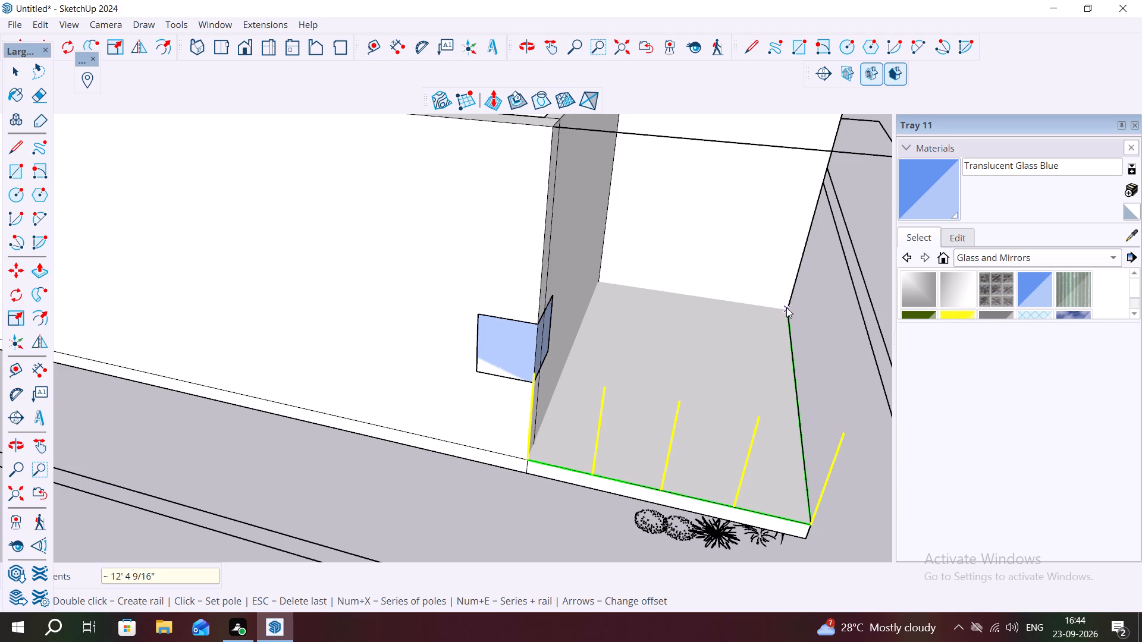
type("4X")
key("Return")
scroll(780, 316, "down", 2)
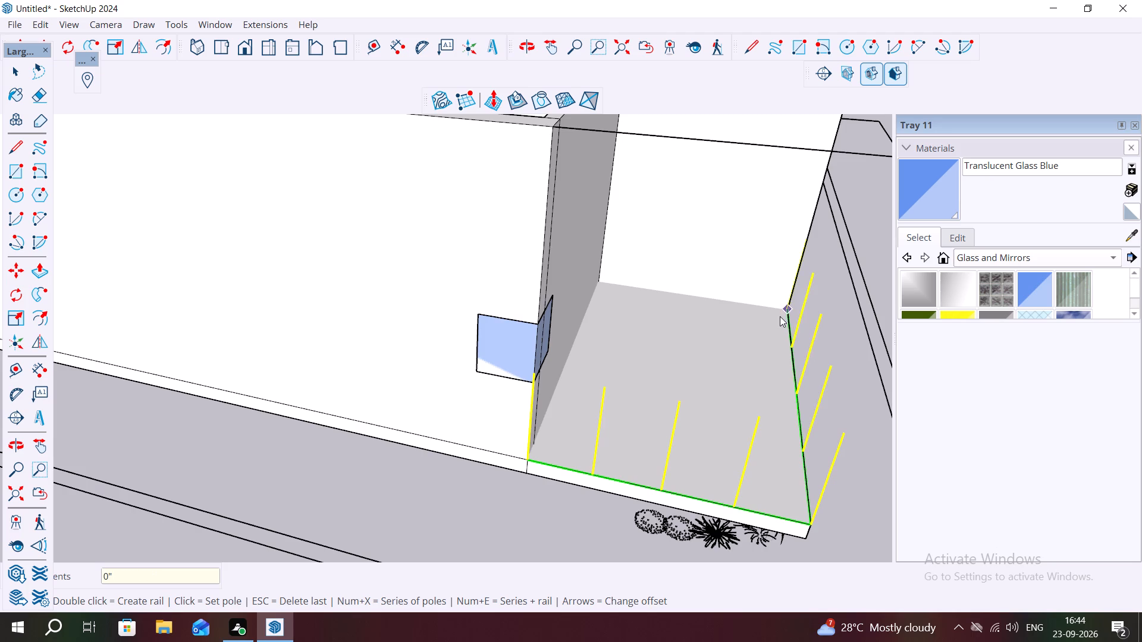
scroll(780, 316, "down", 10)
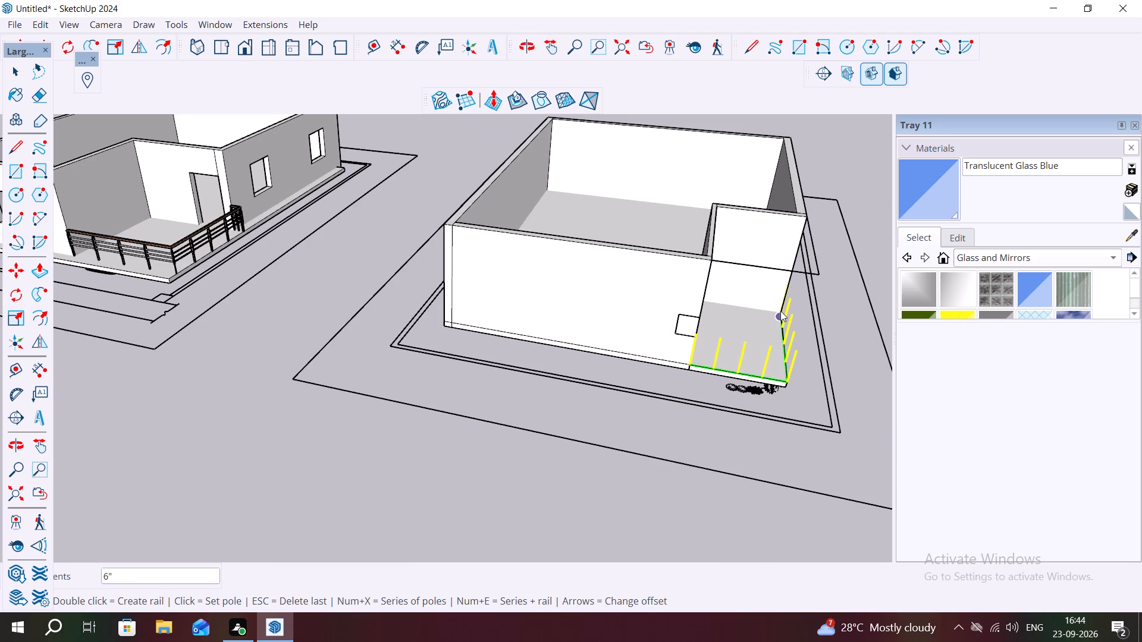
double_click(780, 311)
left_click(780, 311)
scroll(820, 353, "down", 3)
key("Escape")
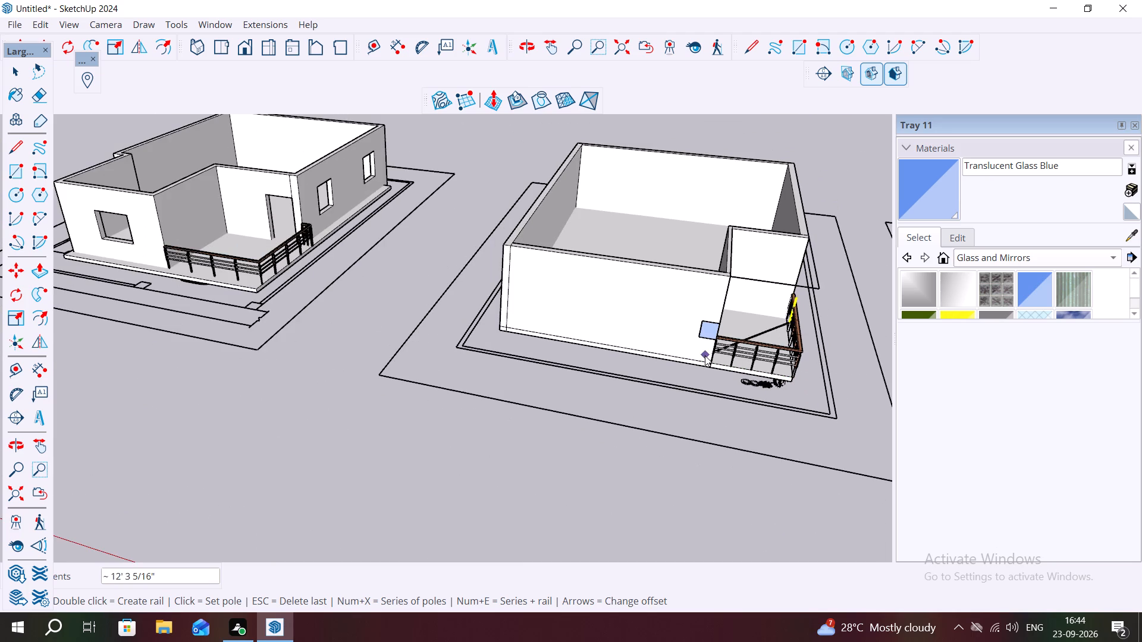
key("space")
Push/Pull the small base-notch face by 9" at the third building's balcony-side wall corner to fill the gap in the plinth.
scroll(575, 345, "down", 3)
scroll(374, 271, "down", 6)
scroll(741, 334, "up", 3)
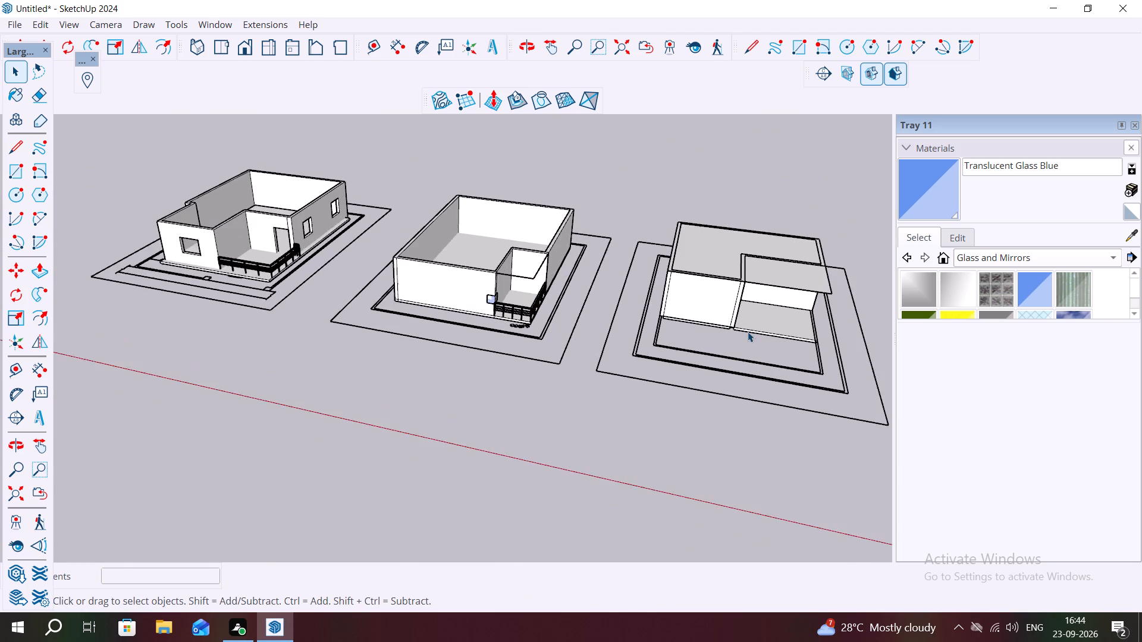
middle_click_drag(743, 331, 701, 320)
scroll(736, 345, "up", 4)
scroll(321, 254, "down", 6)
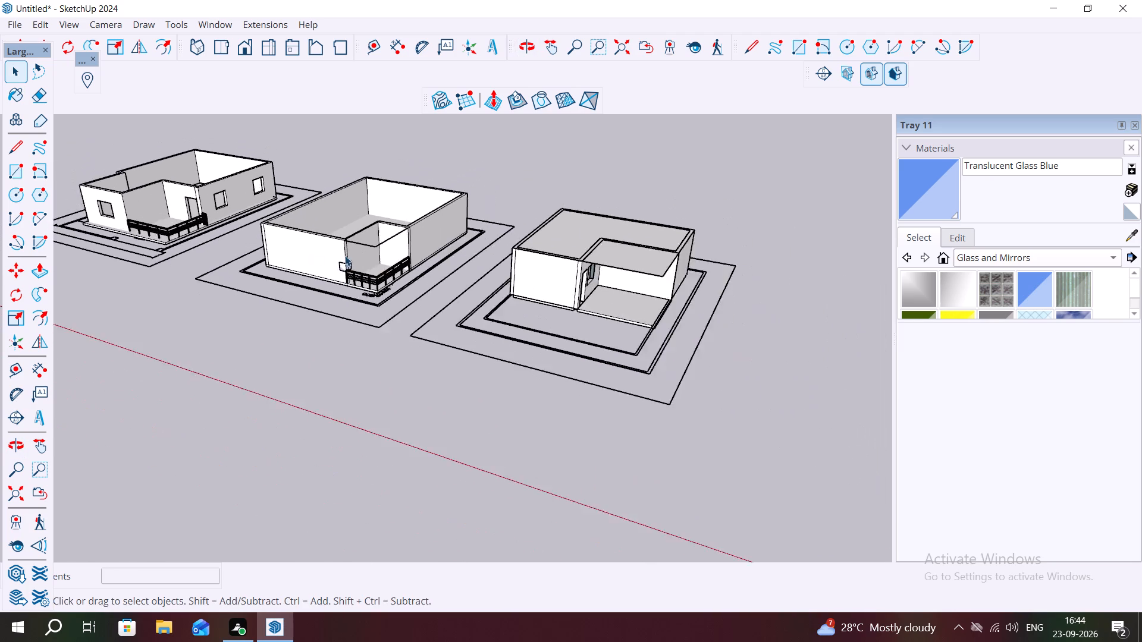
scroll(534, 281, "up", 10)
middle_click_drag(496, 290, 485, 310)
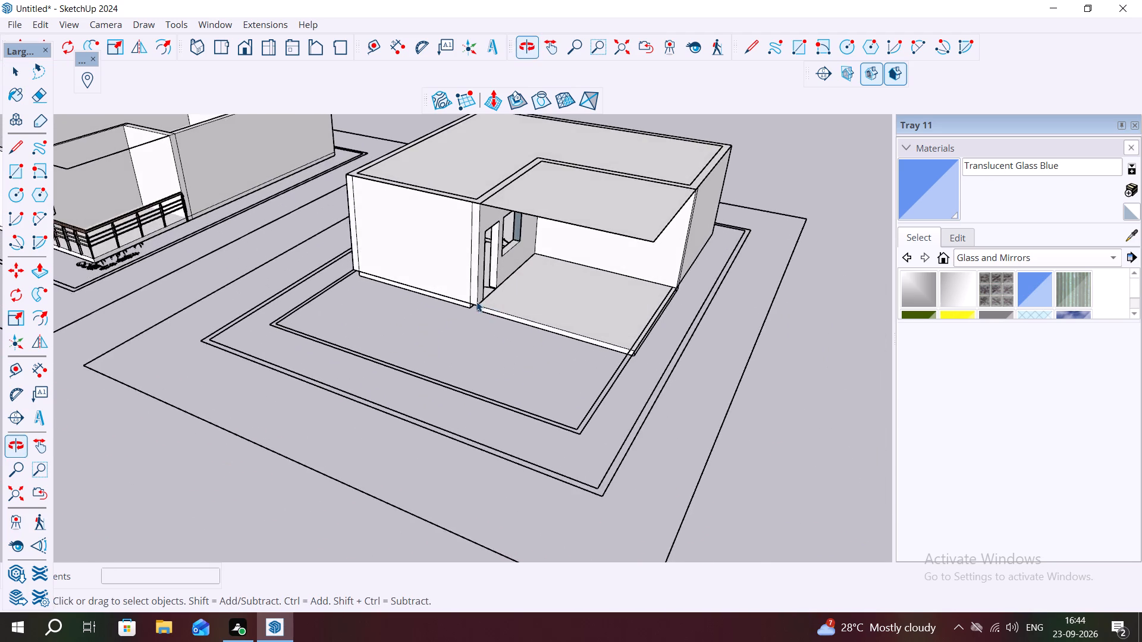
scroll(476, 294, "up", 8)
middle_click_drag(466, 314, 480, 228)
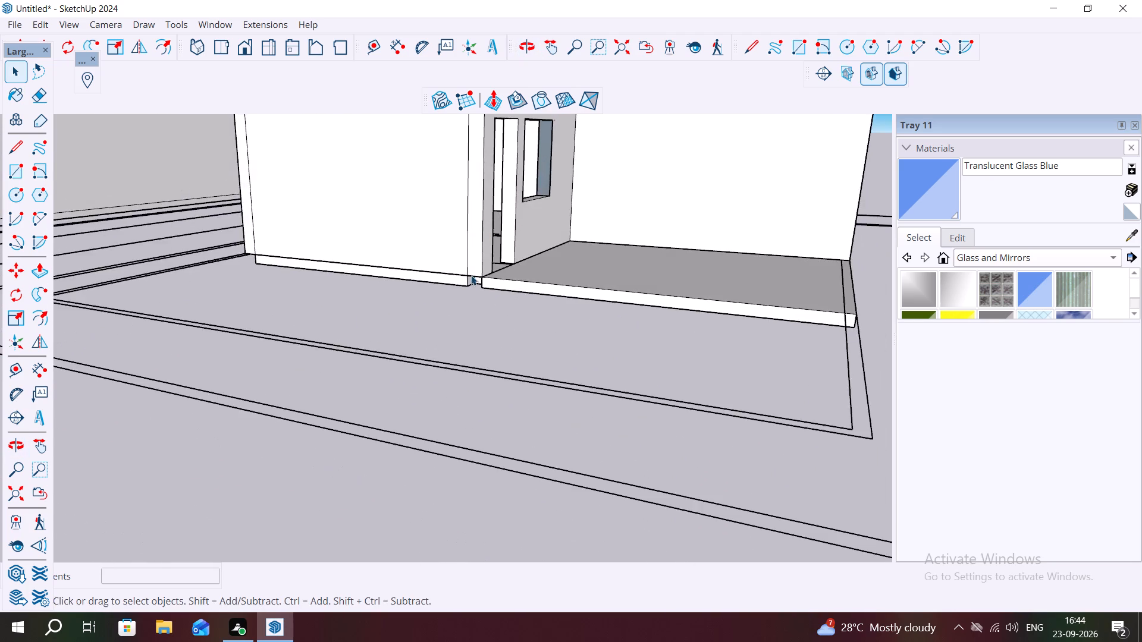
scroll(469, 279, "up", 7)
key("p")
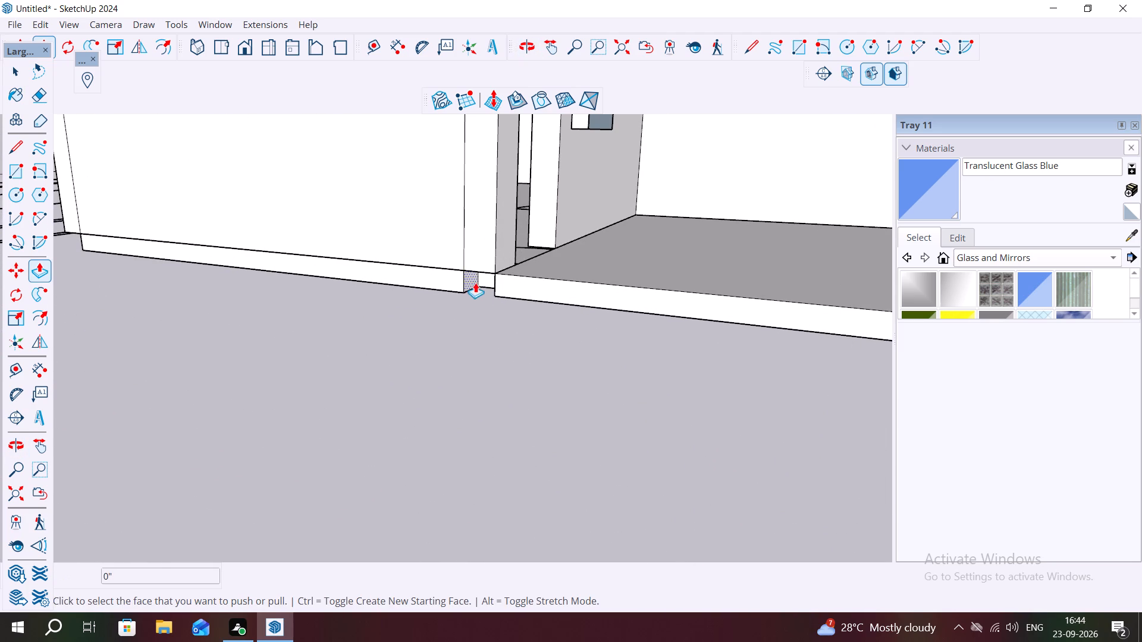
left_click(481, 275)
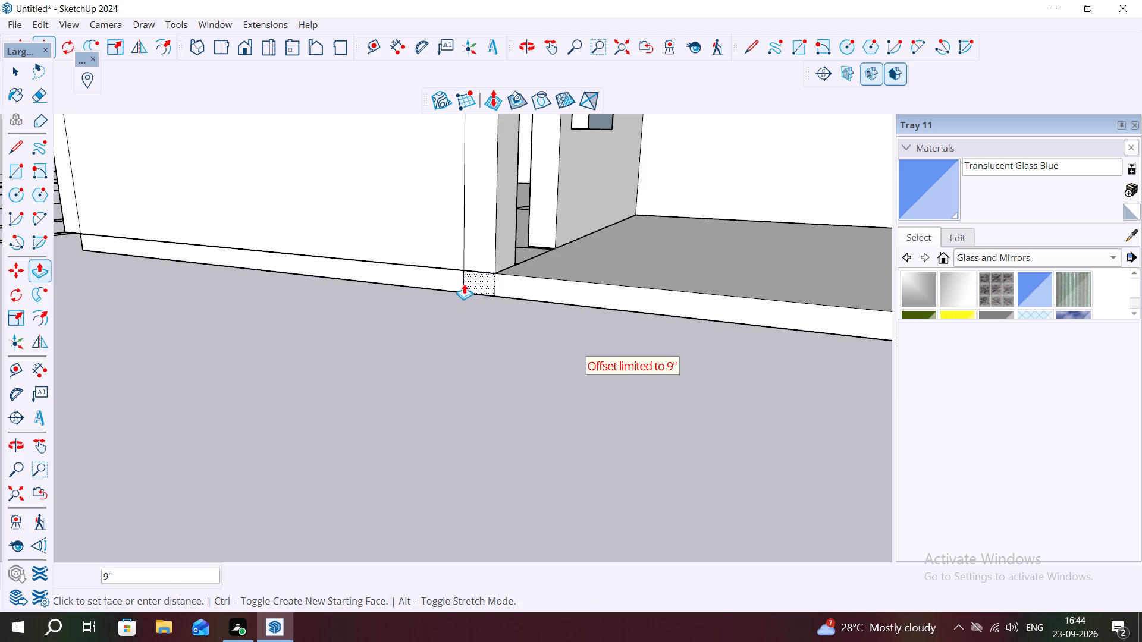
left_click(464, 284)
scroll(423, 282, "down", 3)
key("Escape")
key("space")
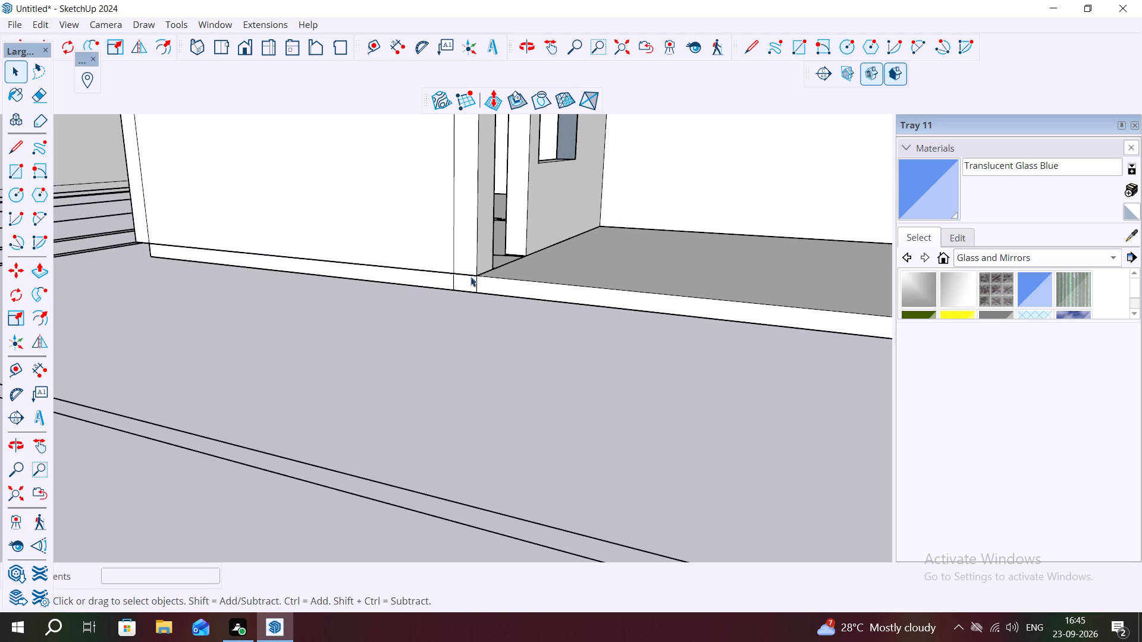
Start a Type B MajRail, 36" high, on the third building's balcony with a 4X pole series along the front edge from the wall corner.
middle_click_drag(481, 276, 482, 337)
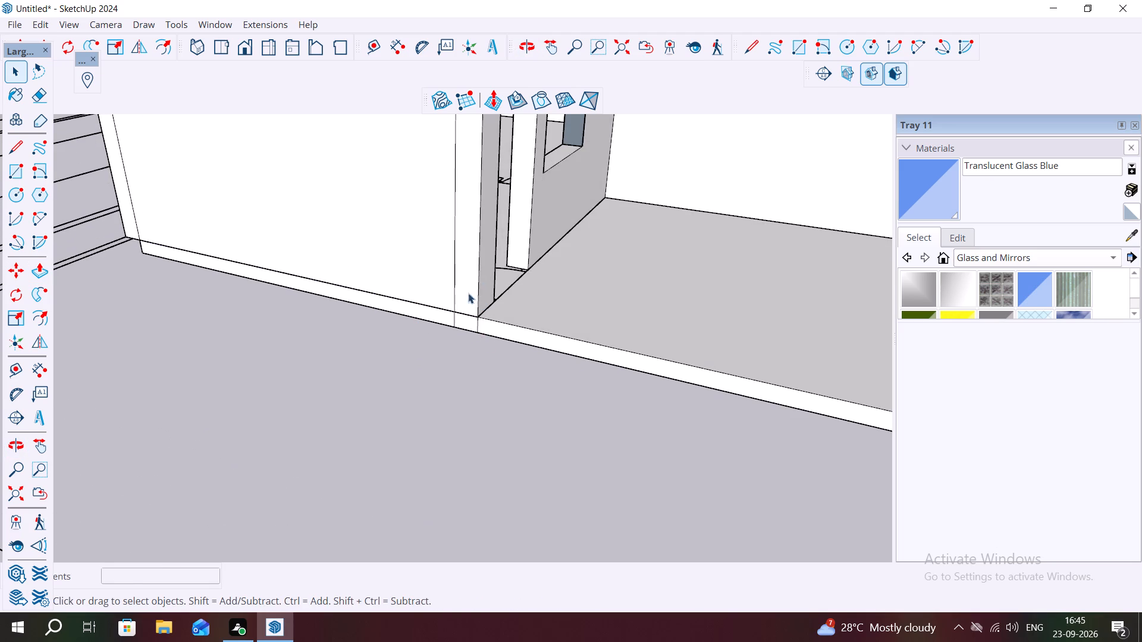
left_click(278, 23)
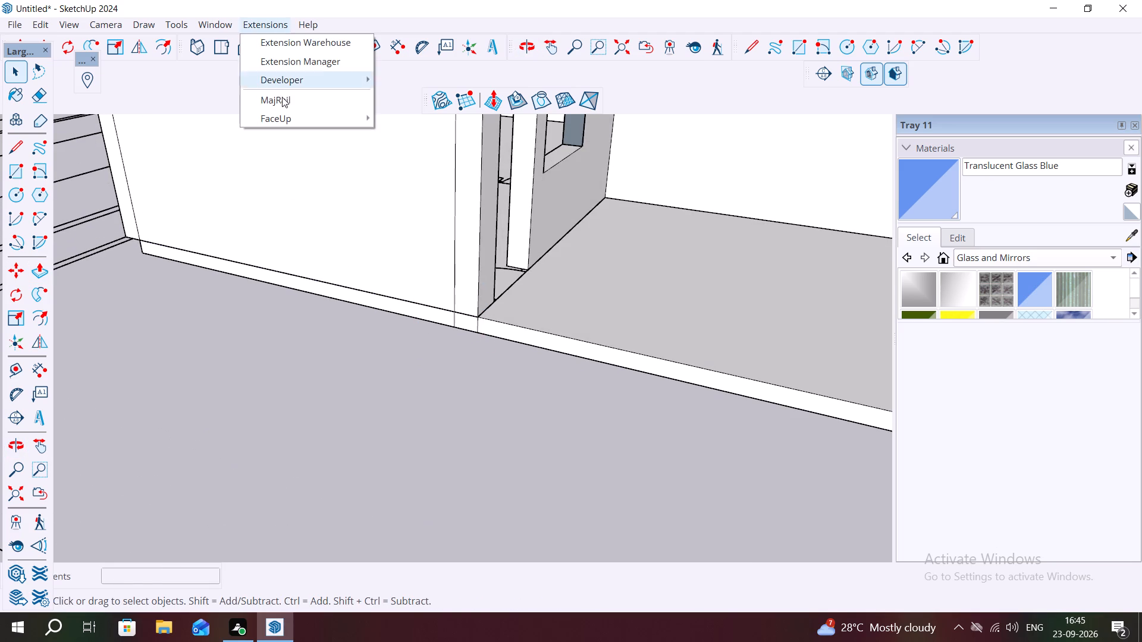
left_click(286, 97)
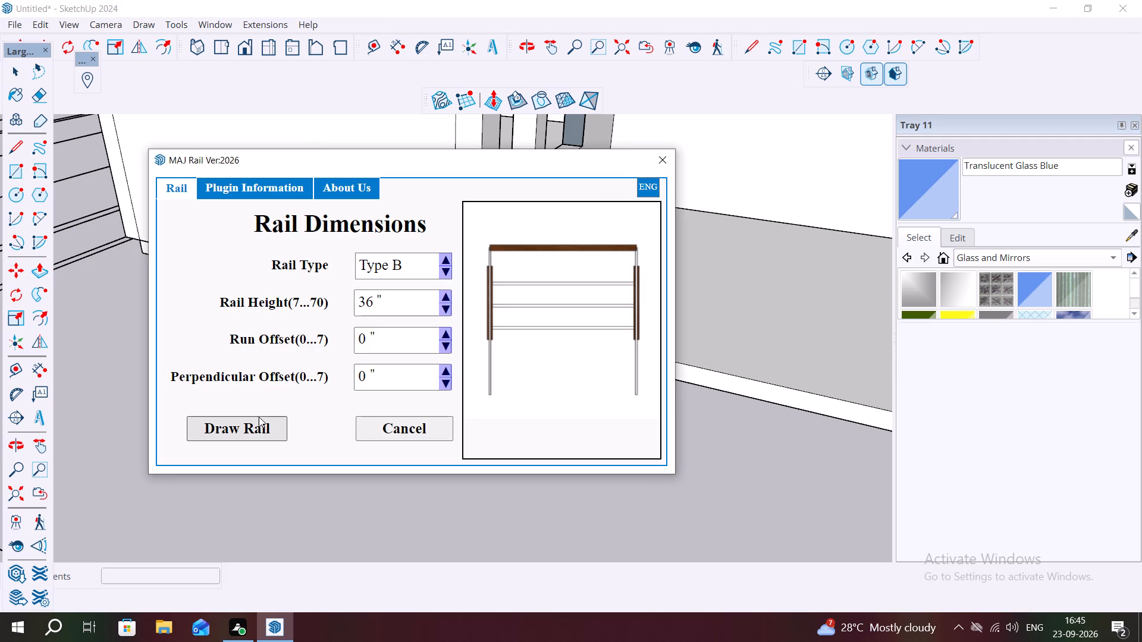
left_click(255, 427)
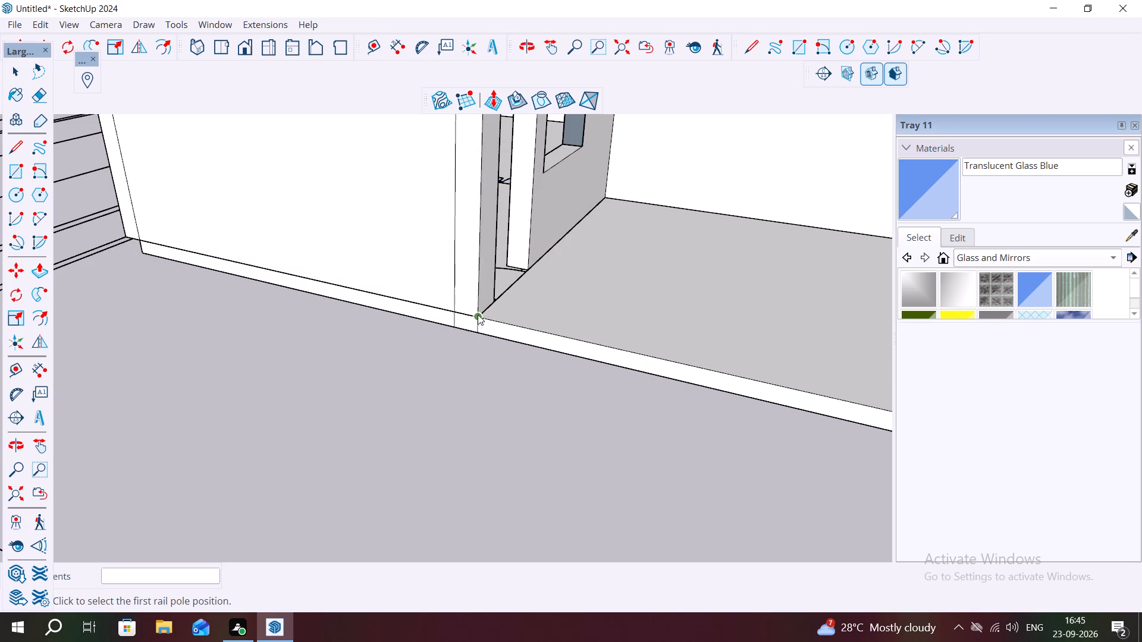
left_click(478, 314)
scroll(256, 287, "down", 3)
scroll(174, 253, "down", 3)
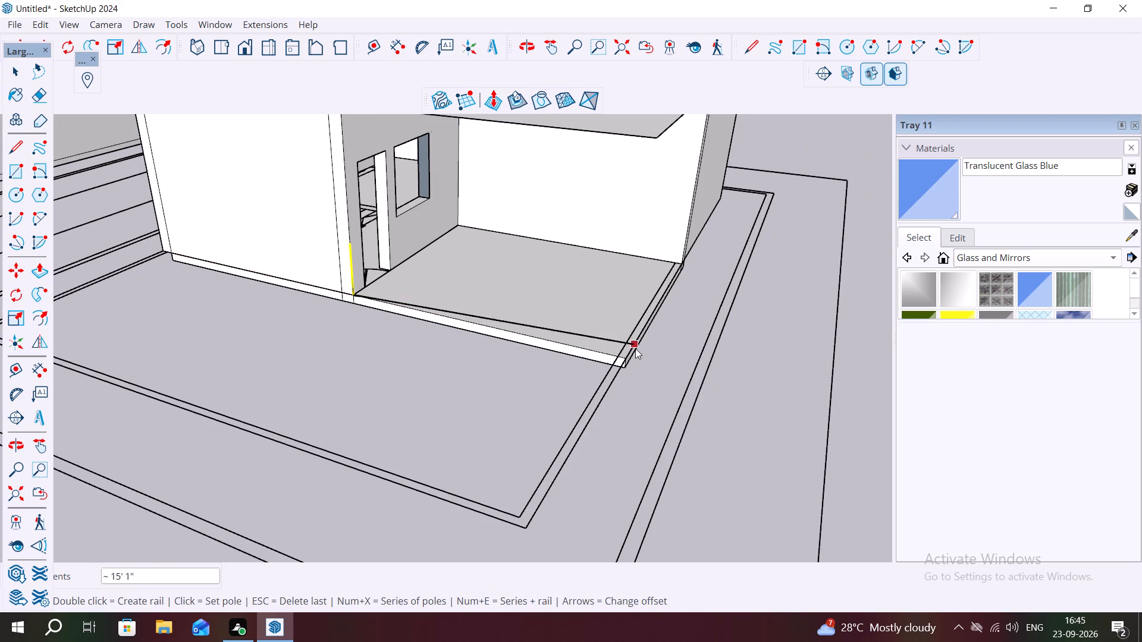
scroll(627, 355, "up", 16)
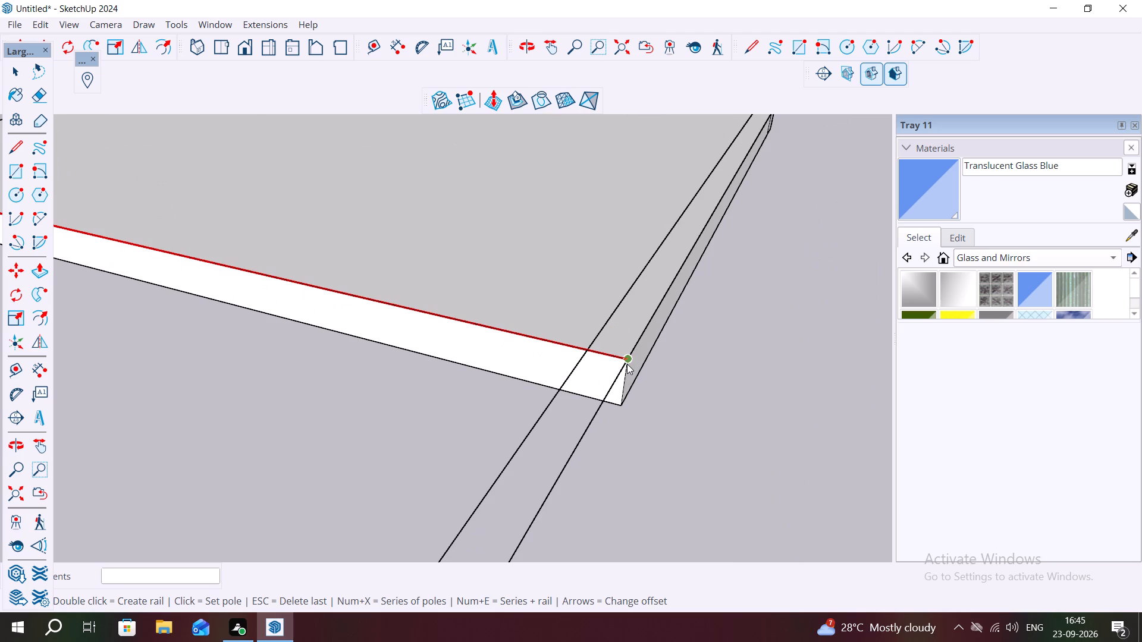
type("4X")
key("space")
scroll(628, 350, "down", 3)
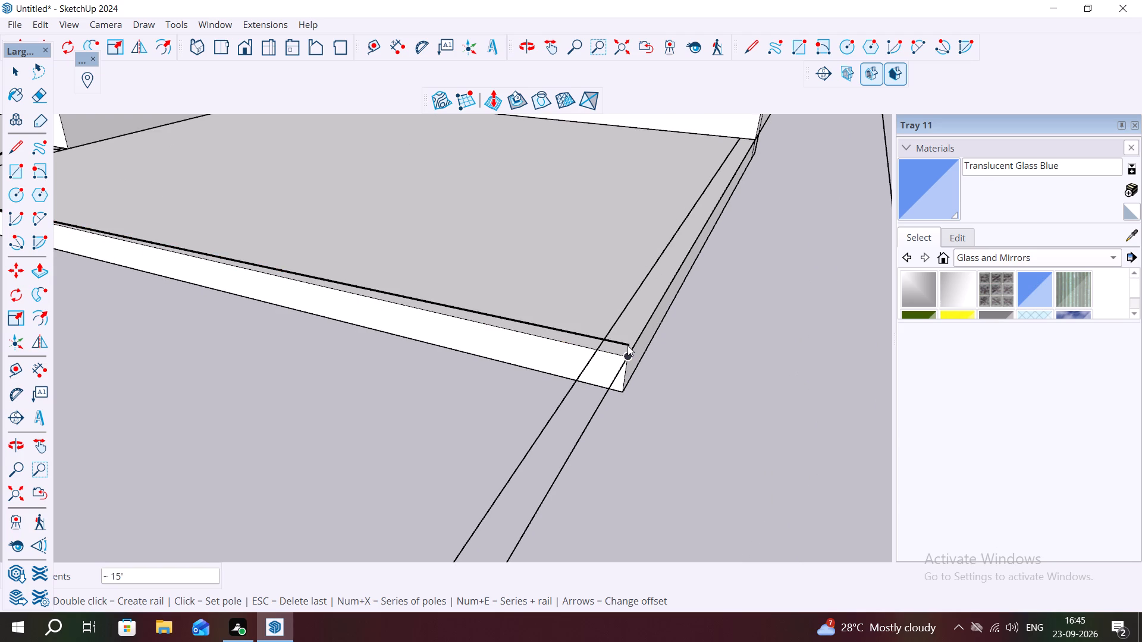
scroll(625, 353, "down", 4)
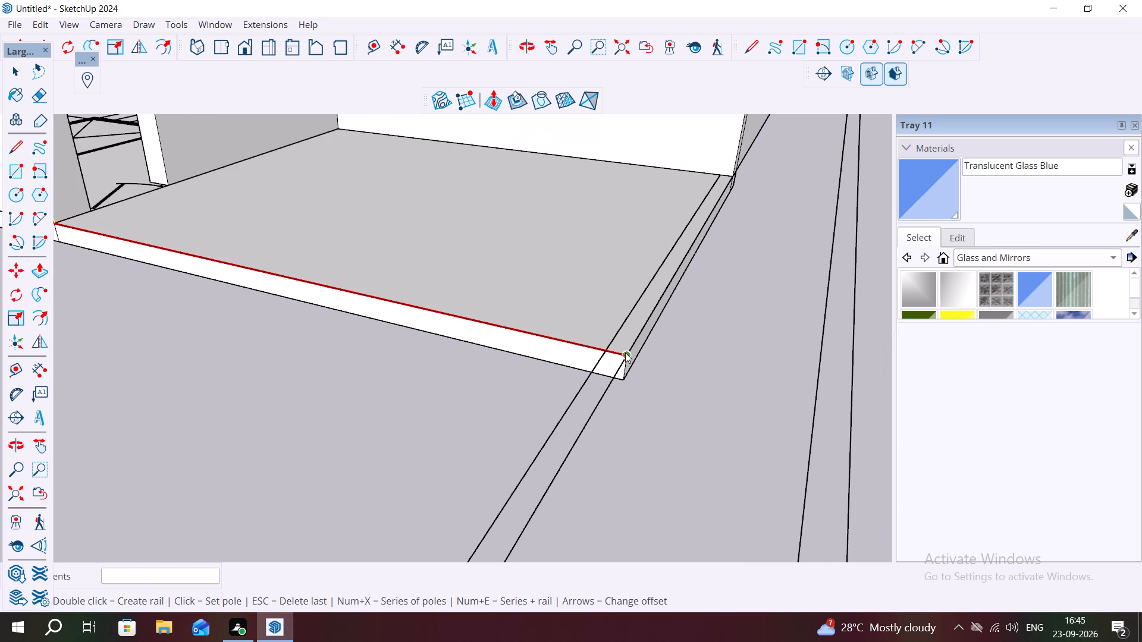
scroll(625, 353, "down", 2)
type("4X")
key("Return")
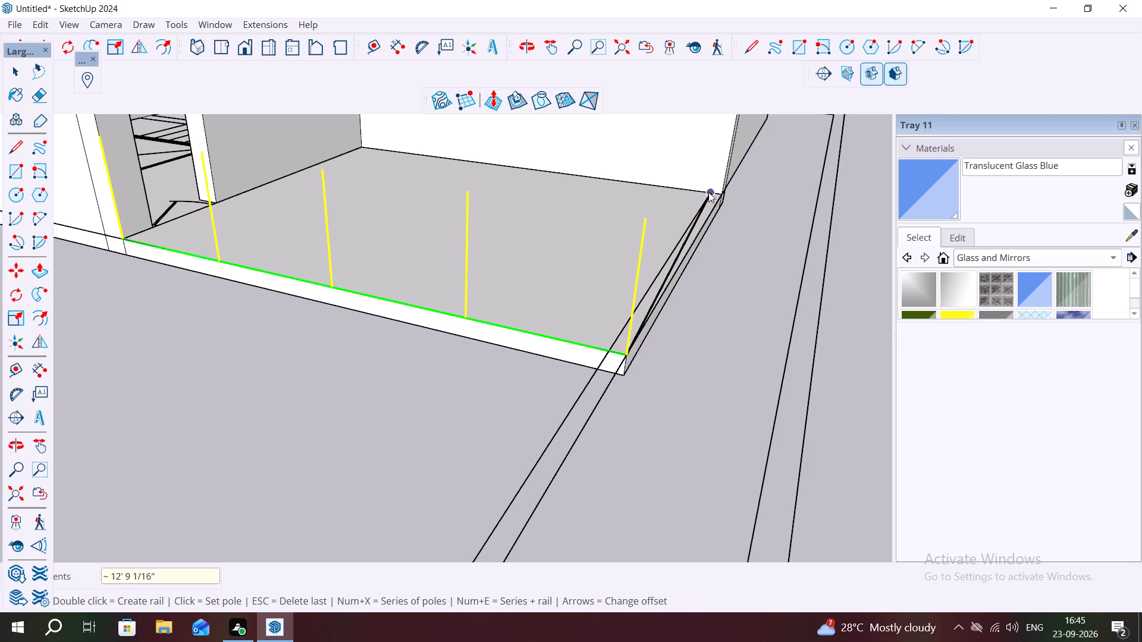
Add a 4X pole series along the third balcony's outer side edge up to the house wall and create the rail.
key("4")
key("x")
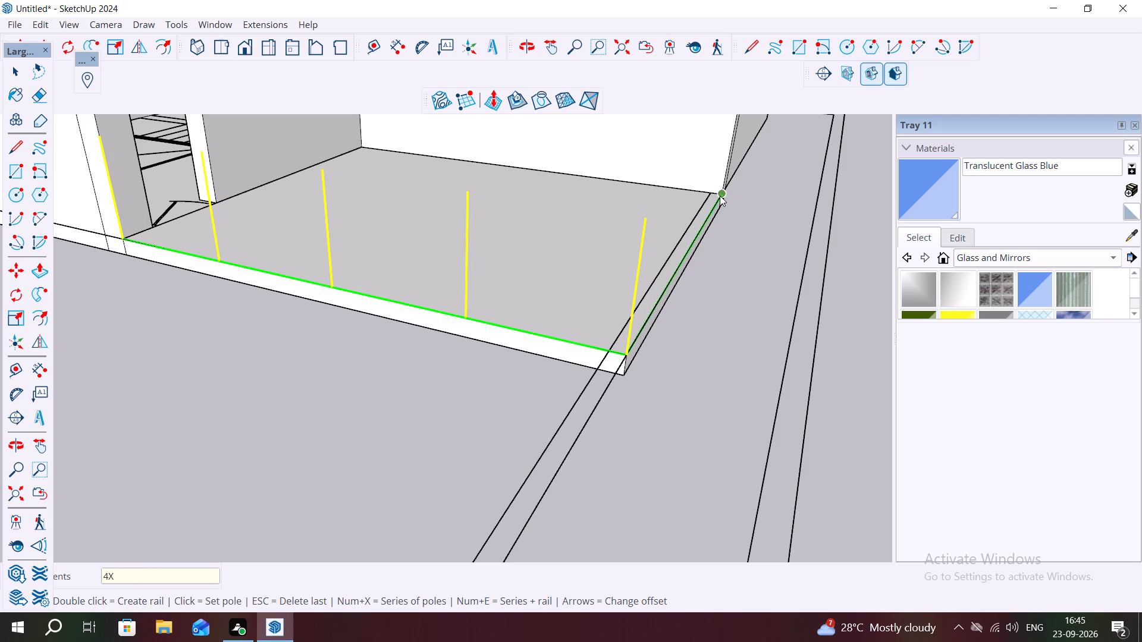
key("Return")
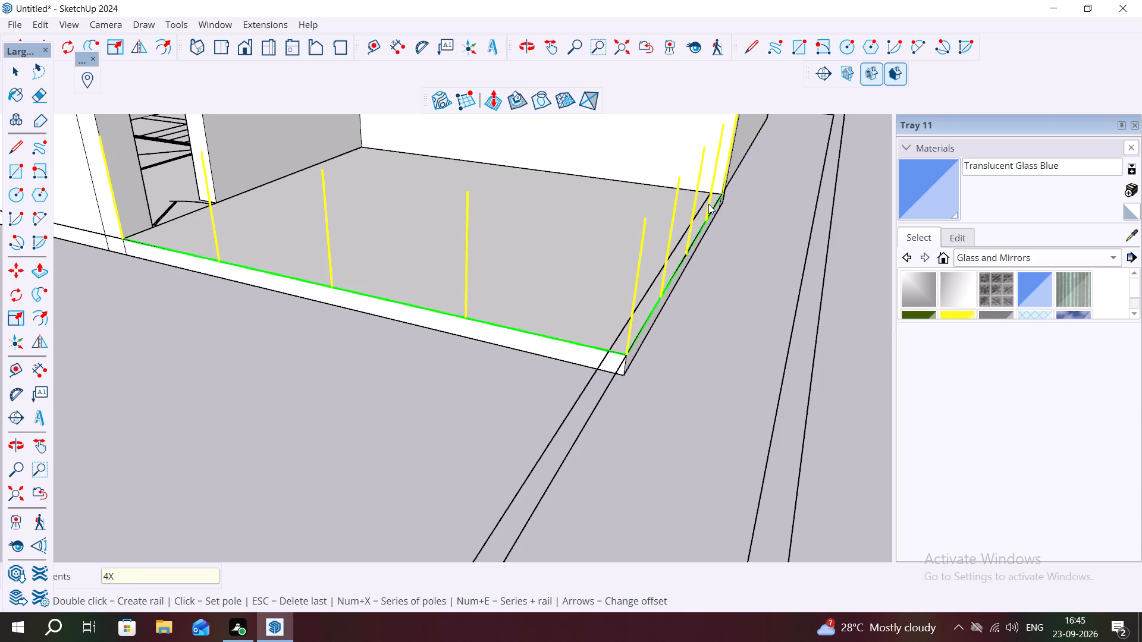
double_click(722, 194)
scroll(730, 210, "down", 18)
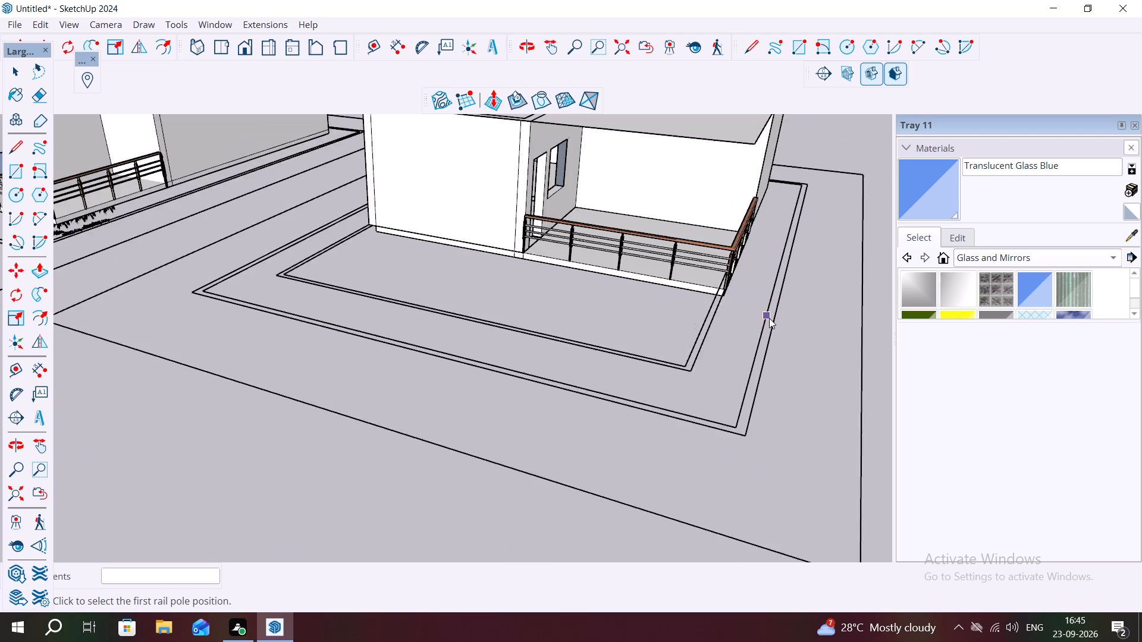
scroll(769, 318, "down", 11)
key("Escape")
key("space")
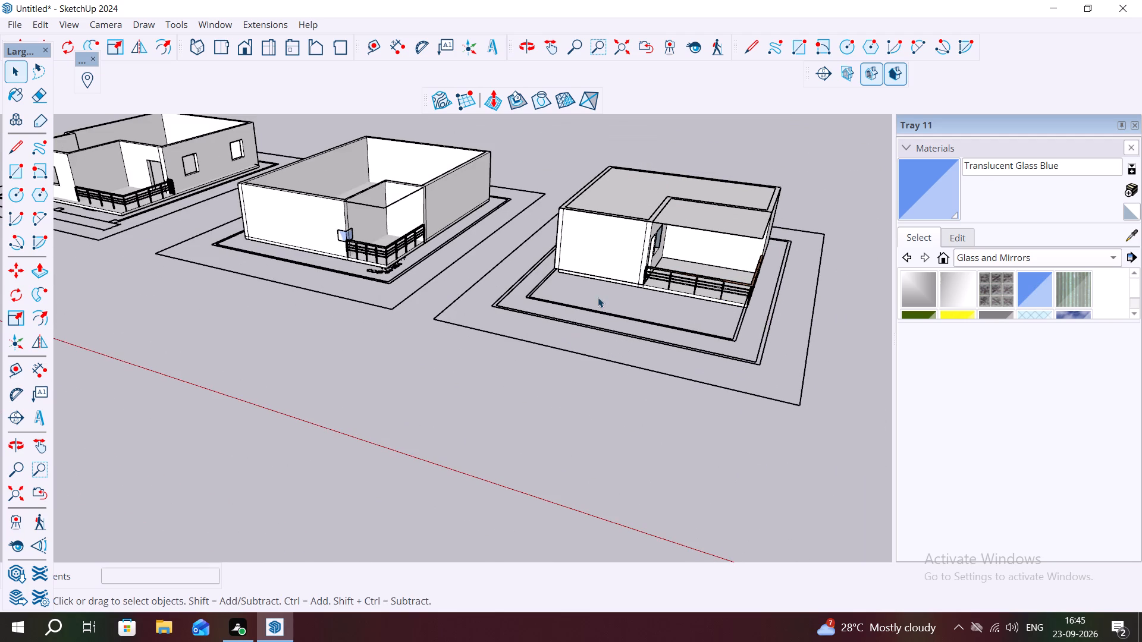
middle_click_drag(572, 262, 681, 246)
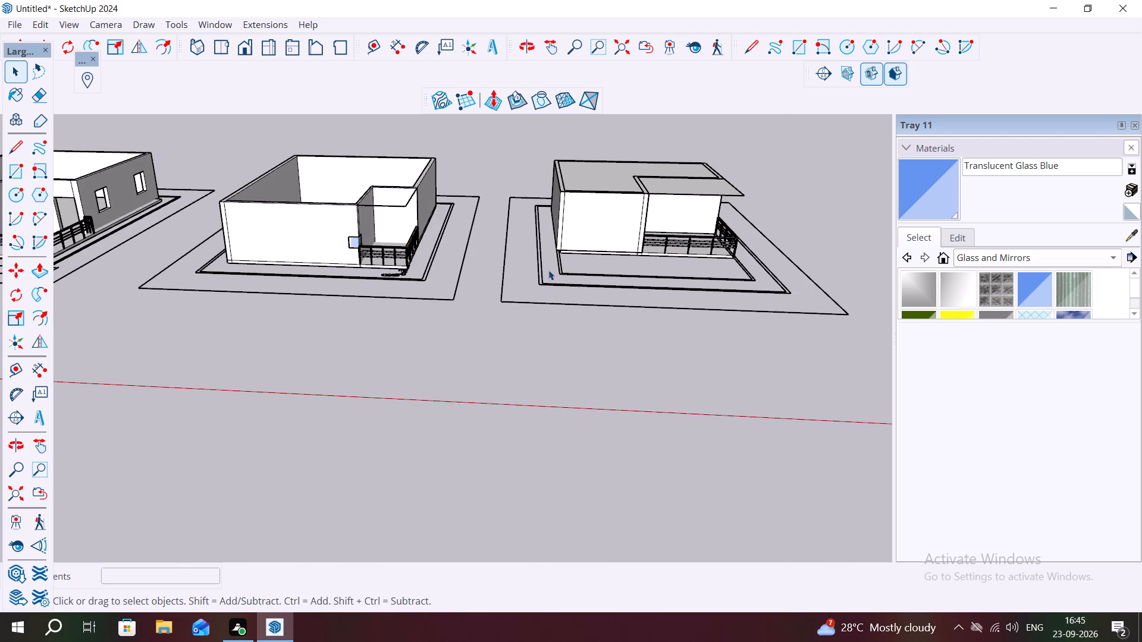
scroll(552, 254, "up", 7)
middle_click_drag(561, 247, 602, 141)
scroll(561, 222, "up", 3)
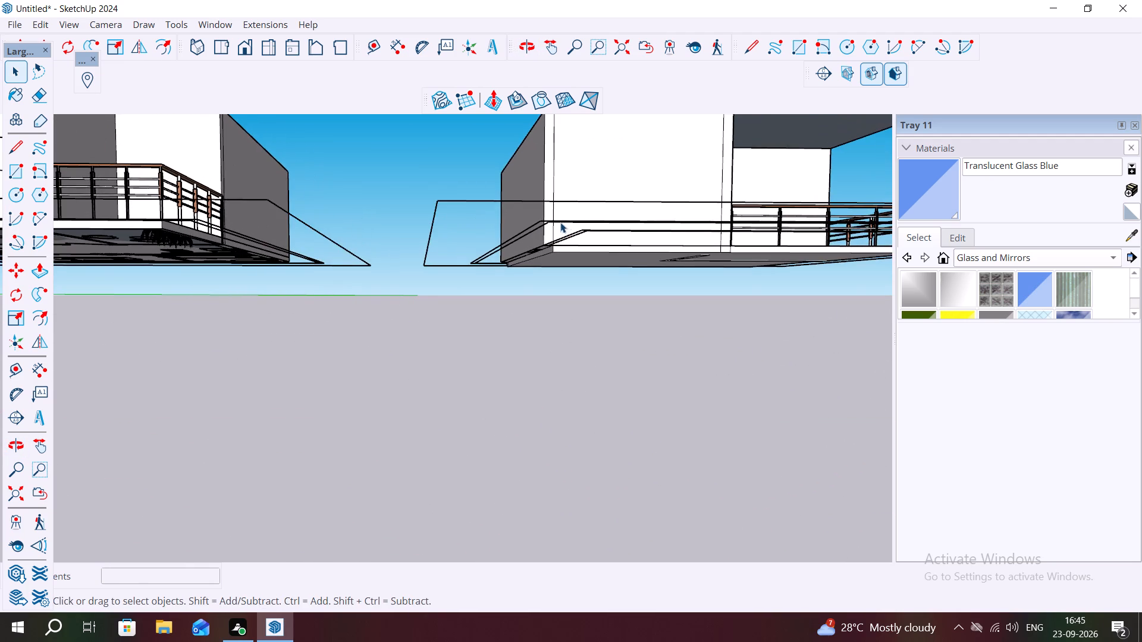
Push/Pull the small base-notch face by 6" at the far front corner of the third building's wall, away from the balcony.
scroll(538, 240, "up", 11)
key("p")
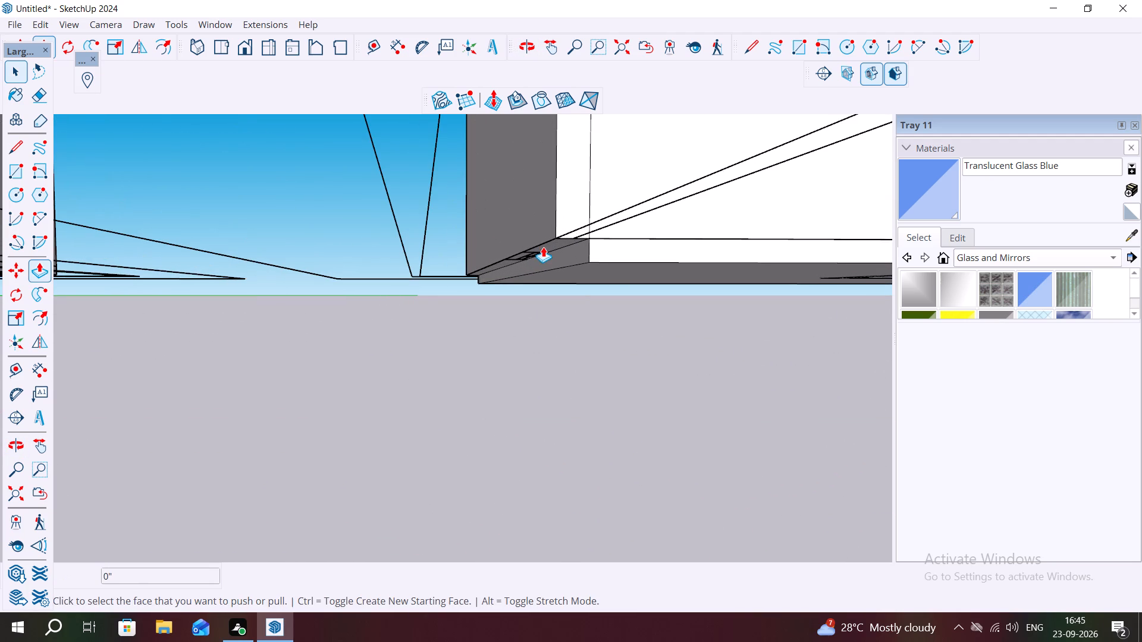
left_click(548, 238)
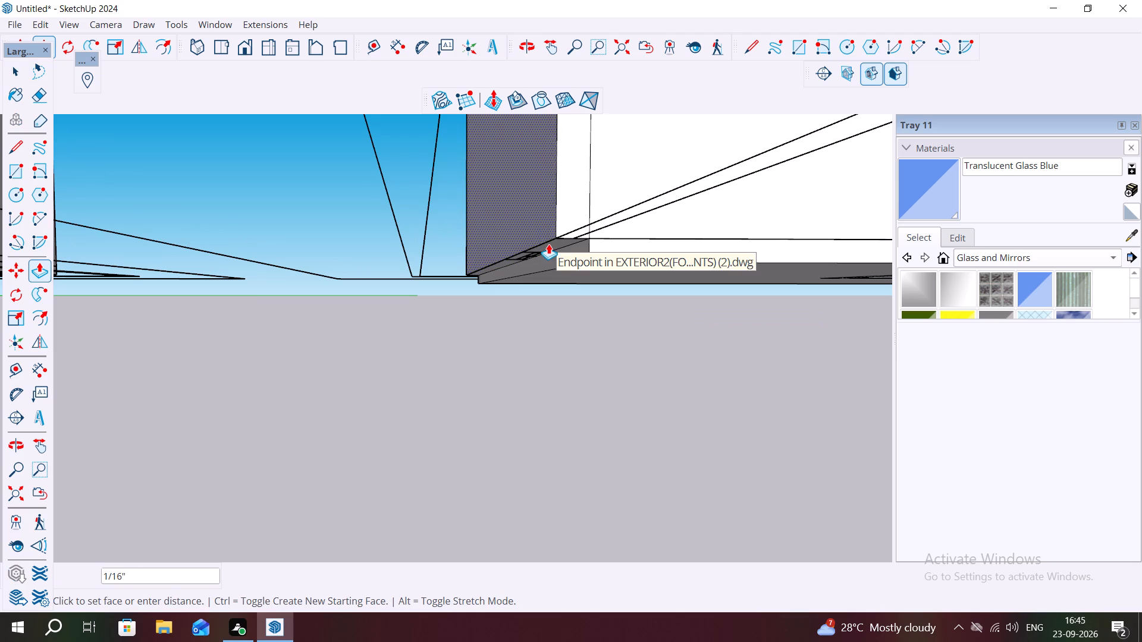
key("Escape")
scroll(545, 241, "up", 6)
left_click(563, 244)
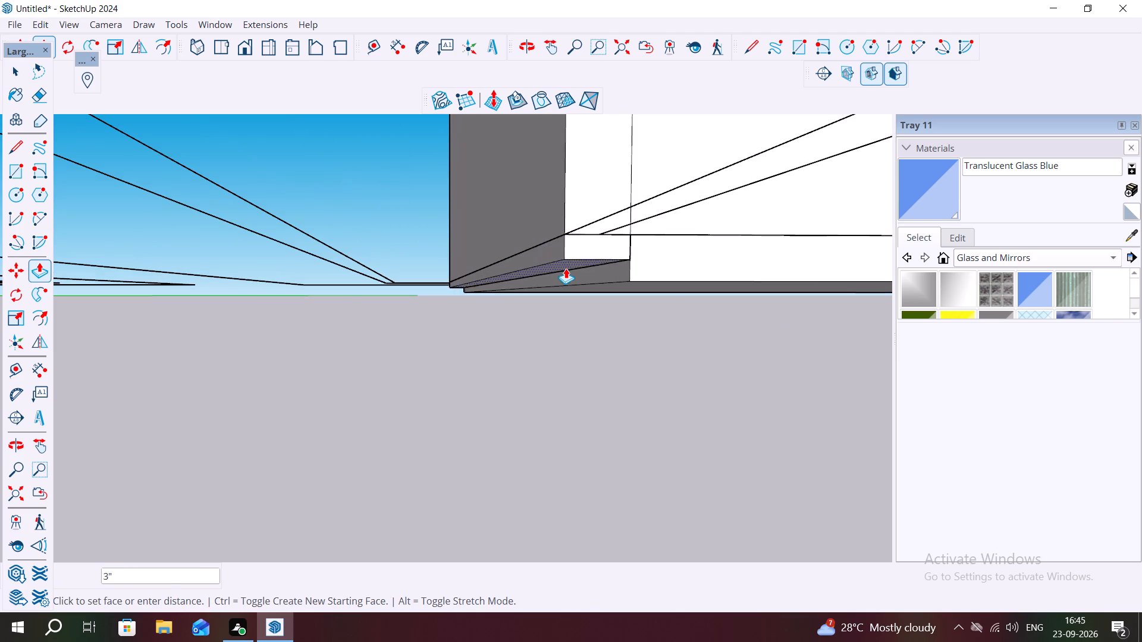
scroll(569, 283, "up", 3)
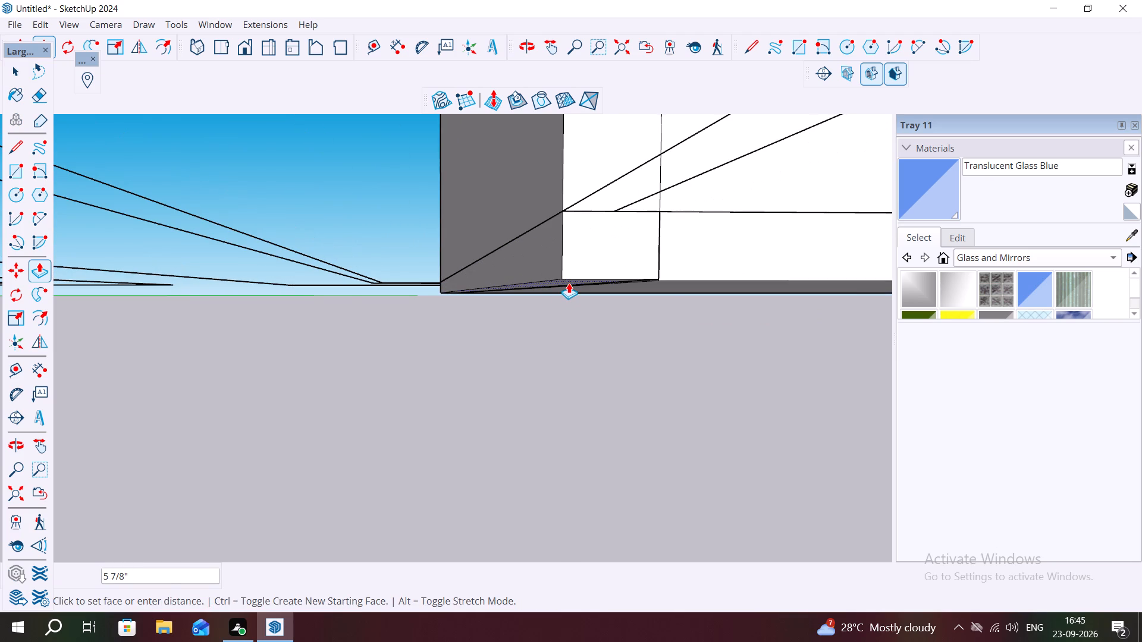
type("6\"")
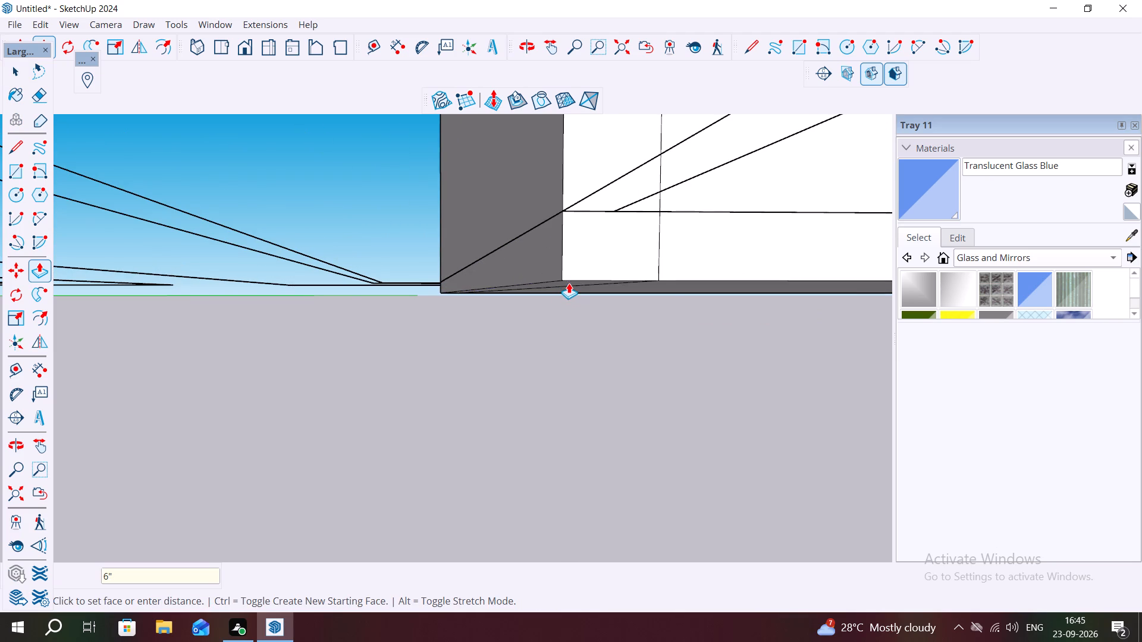
key("Return")
scroll(566, 279, "down", 7)
key("space")
Make the third building's connected walls and roof geometry into a single group.
scroll(680, 251, "down", 7)
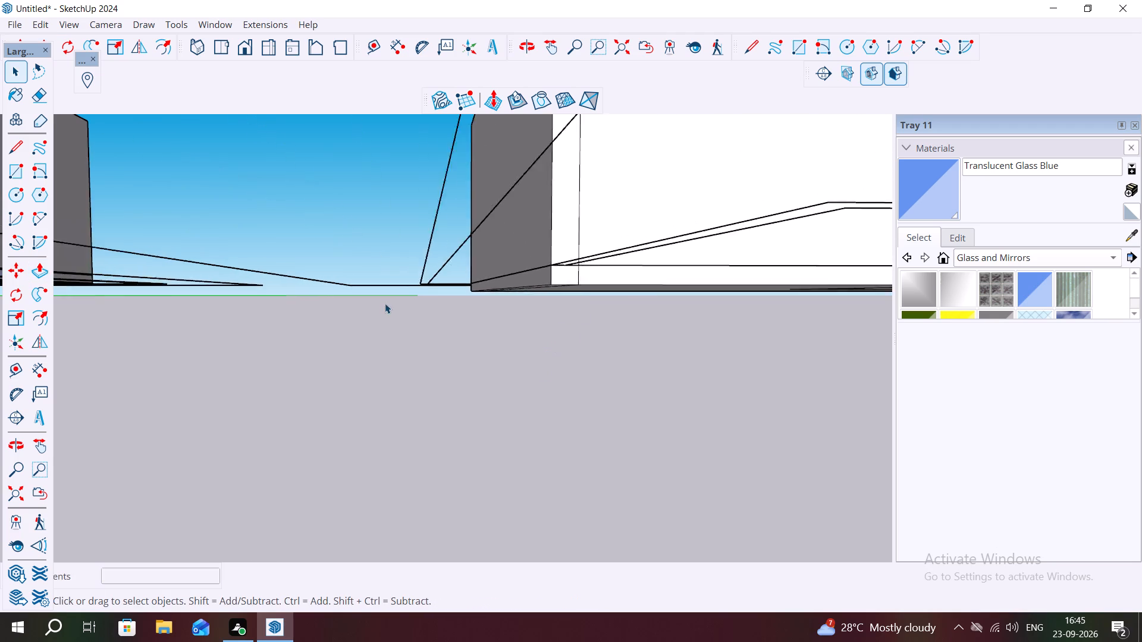
scroll(385, 303, "down", 5)
middle_click_drag(469, 281, 435, 374)
triple_click(532, 276)
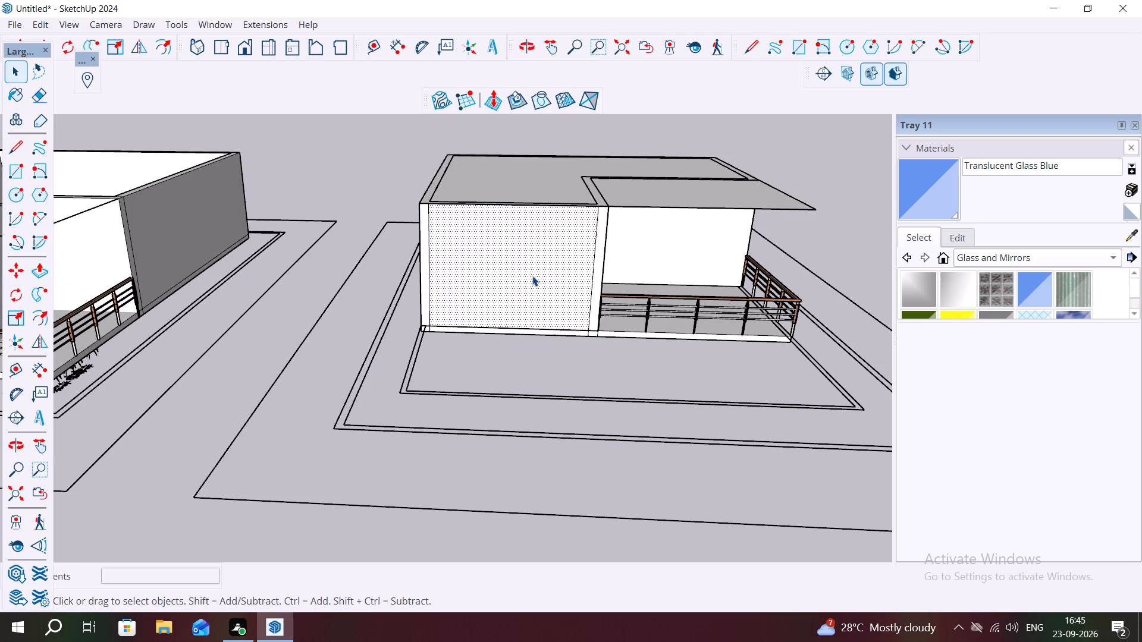
right_click(532, 275)
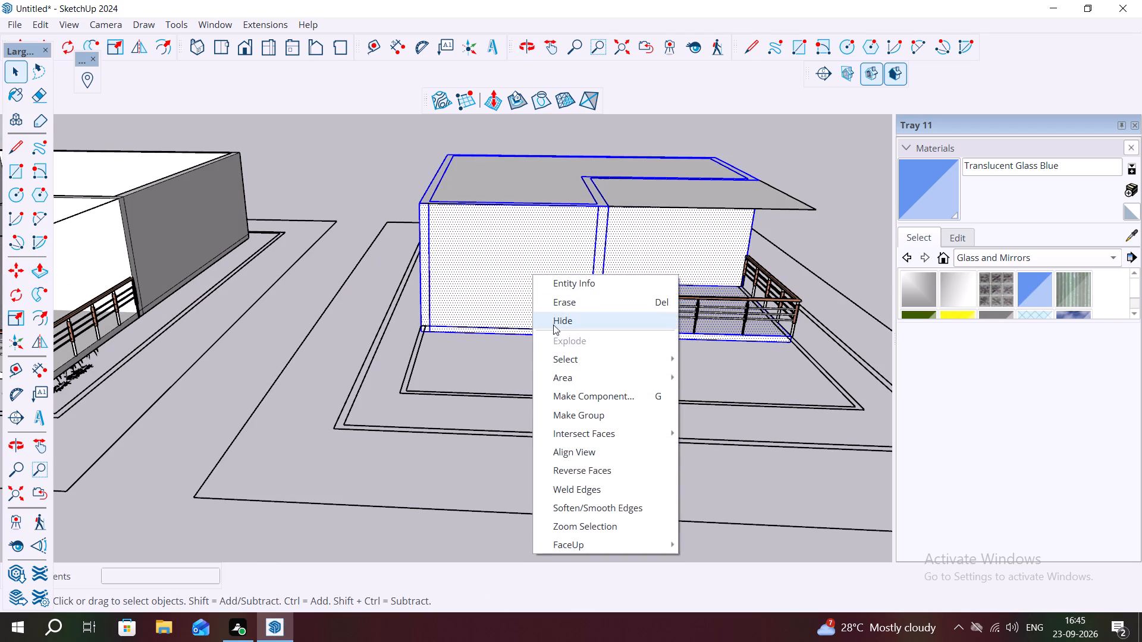
left_click(573, 411)
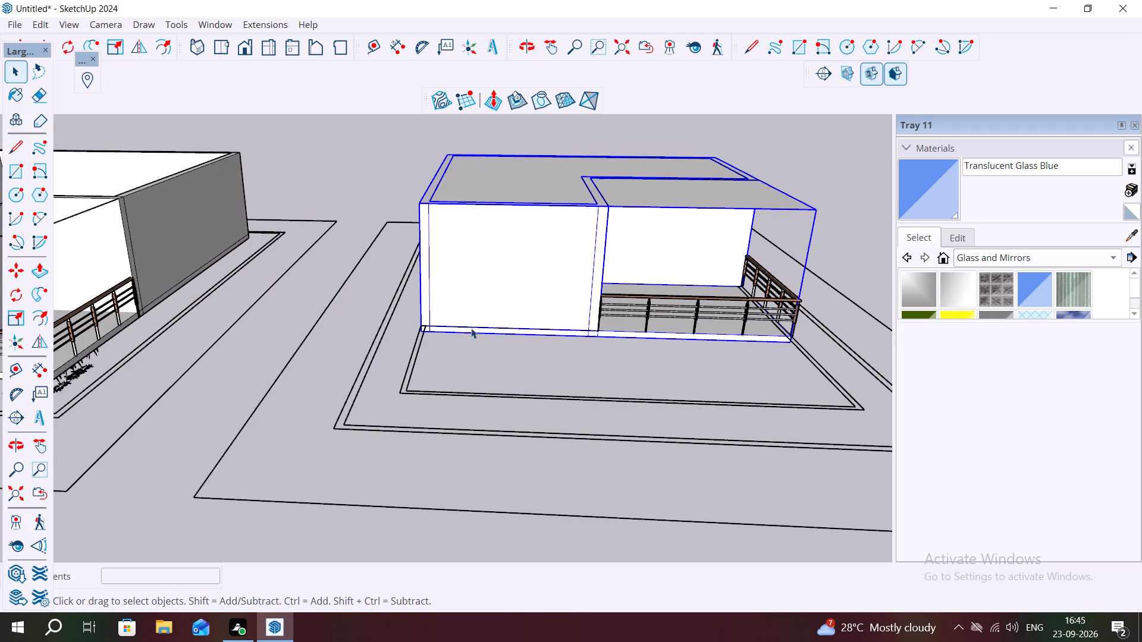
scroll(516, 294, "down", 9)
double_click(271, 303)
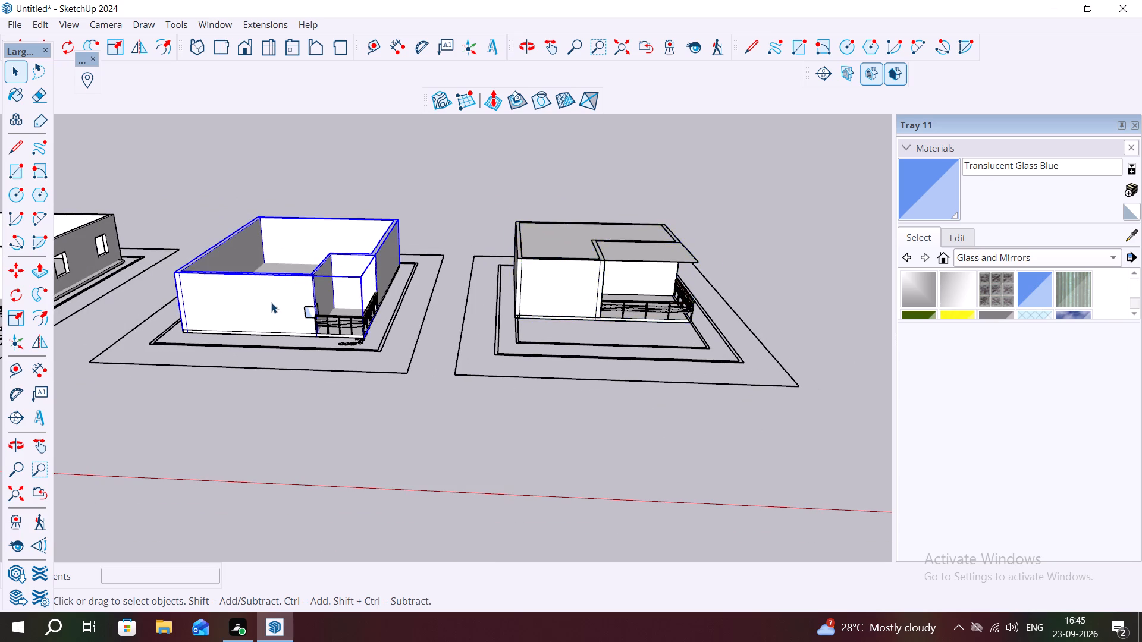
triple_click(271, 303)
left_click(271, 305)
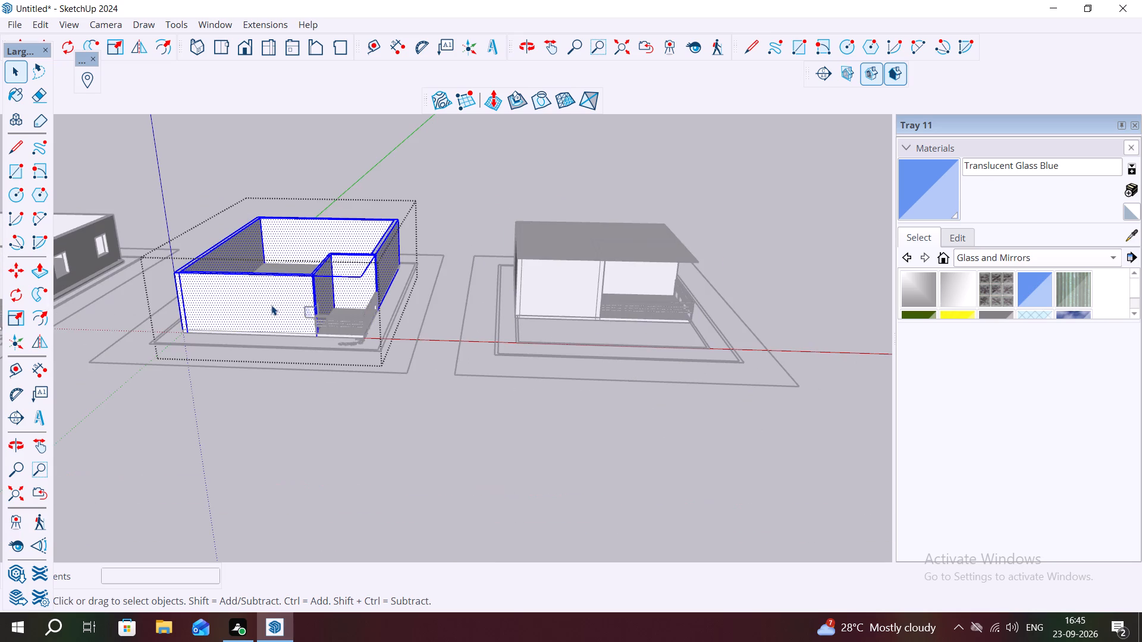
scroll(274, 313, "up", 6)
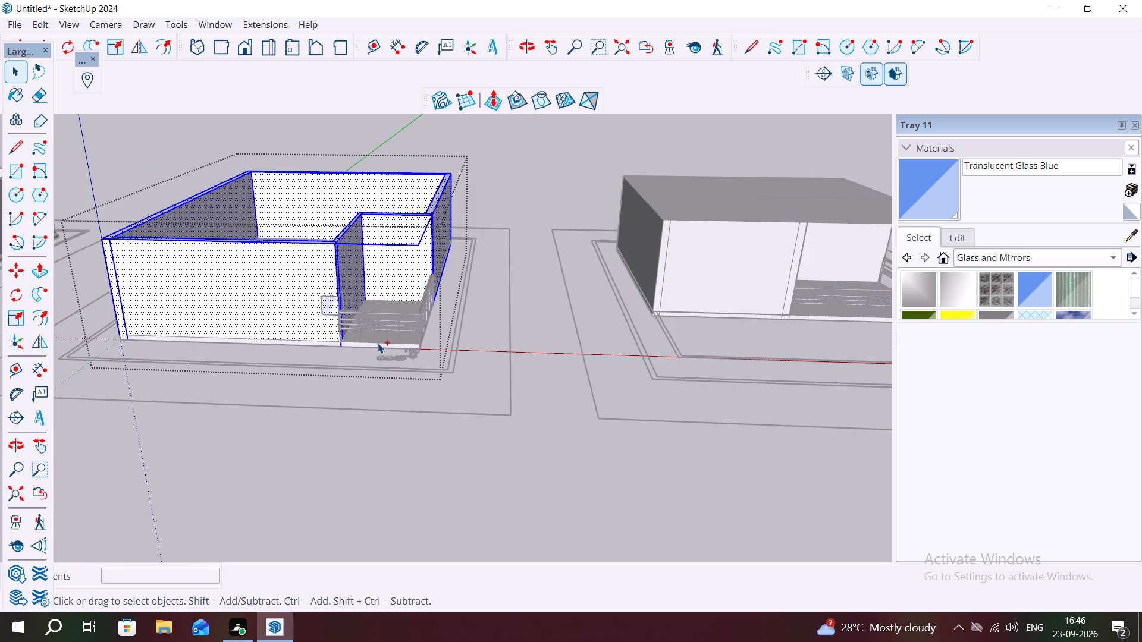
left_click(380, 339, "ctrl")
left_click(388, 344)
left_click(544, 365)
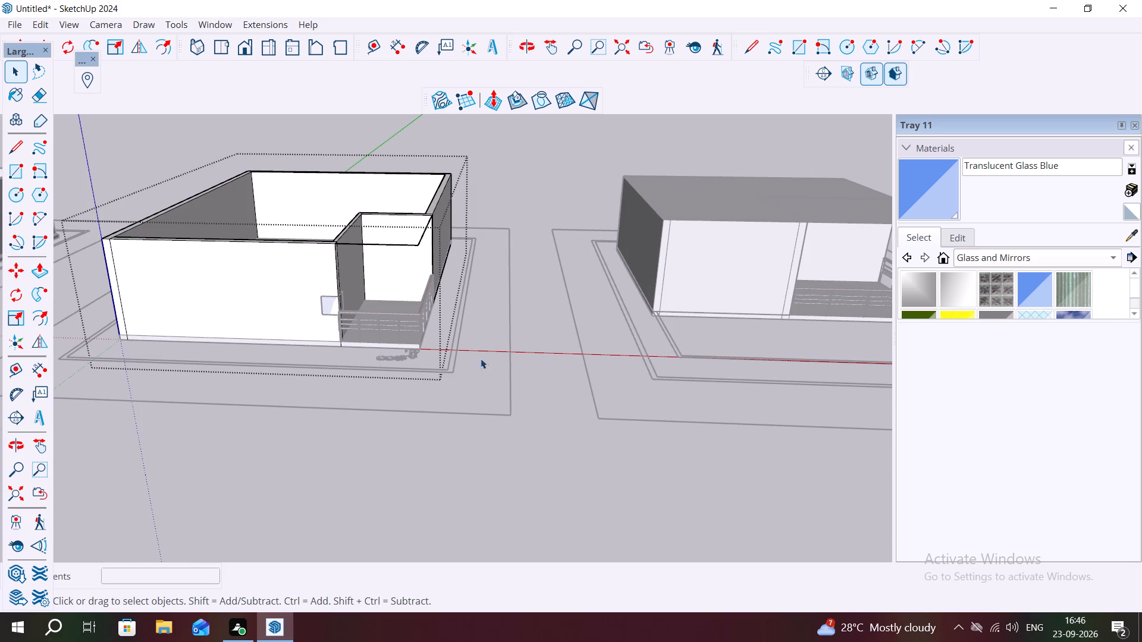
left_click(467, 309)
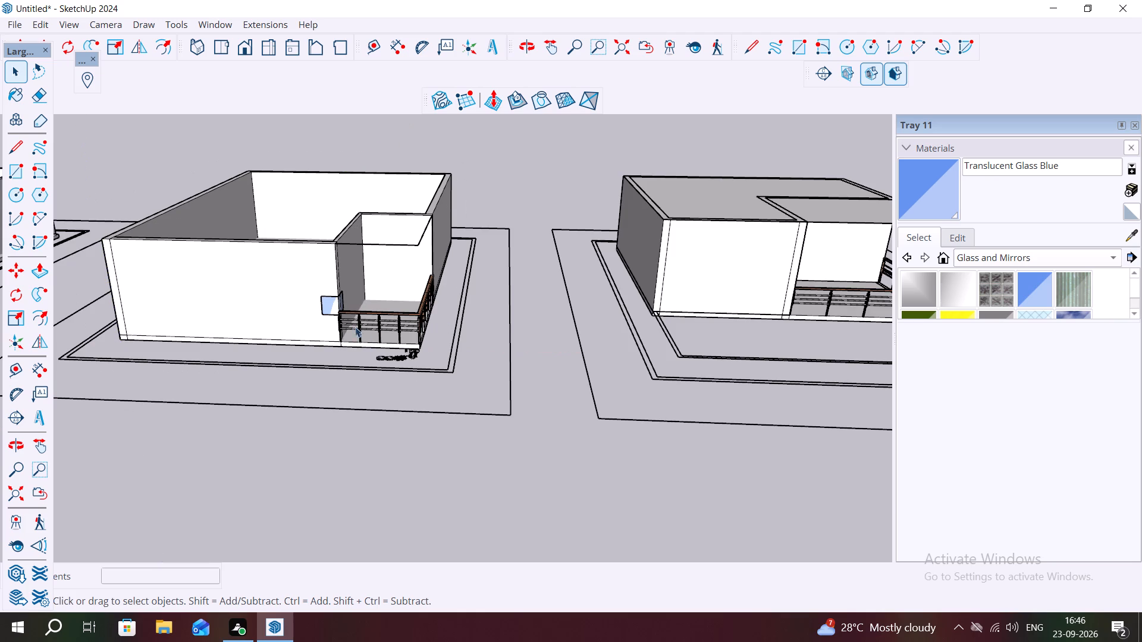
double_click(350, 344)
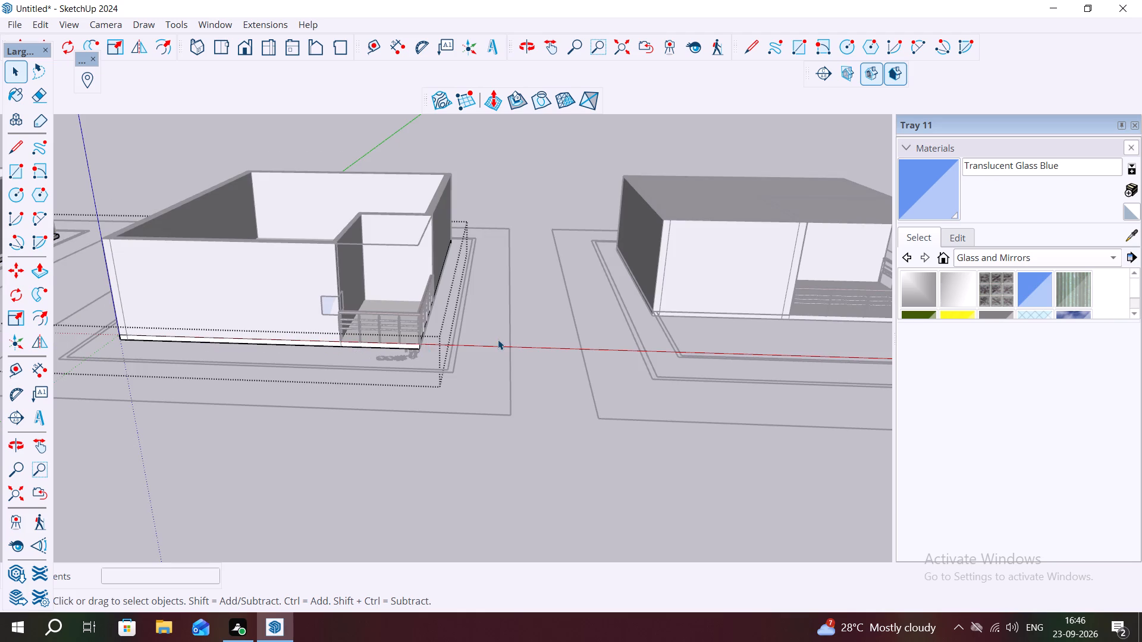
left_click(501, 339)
Move the middle building's walls, floor slab and balcony railing together from the balcony's front outer corner onto the top of the first building.
left_click(340, 343)
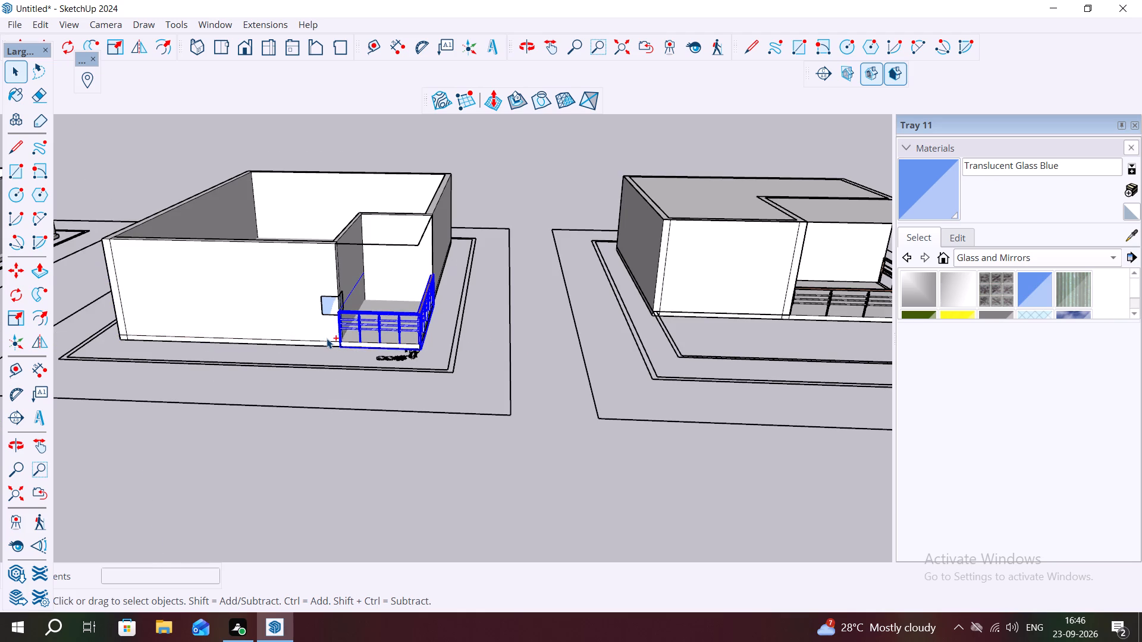
left_click(325, 331, "shift")
left_click(328, 341, "shift")
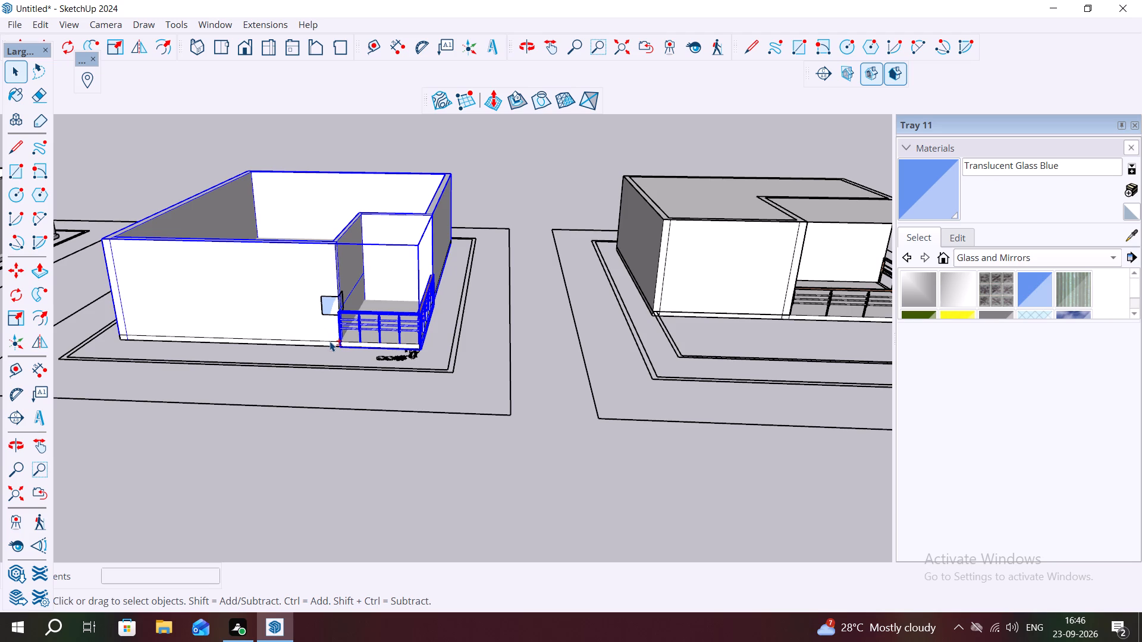
left_click(305, 294, "shift")
scroll(297, 344, "up", 8)
left_click(319, 342, "shift")
left_click(336, 344, "shift")
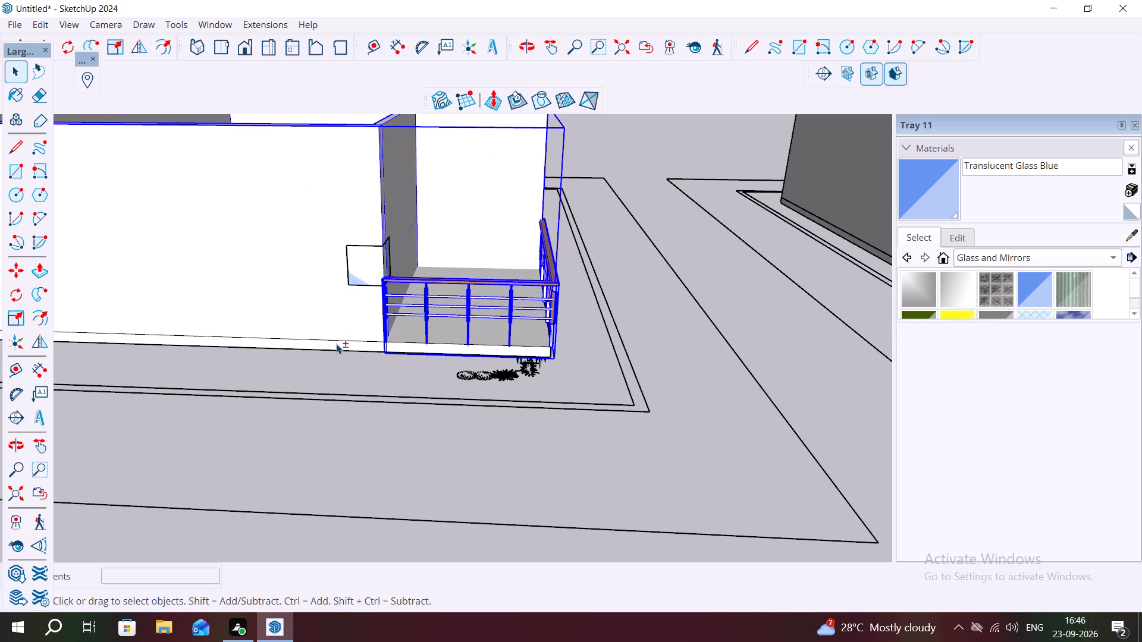
scroll(352, 341, "down", 8)
left_click(343, 337, "shift")
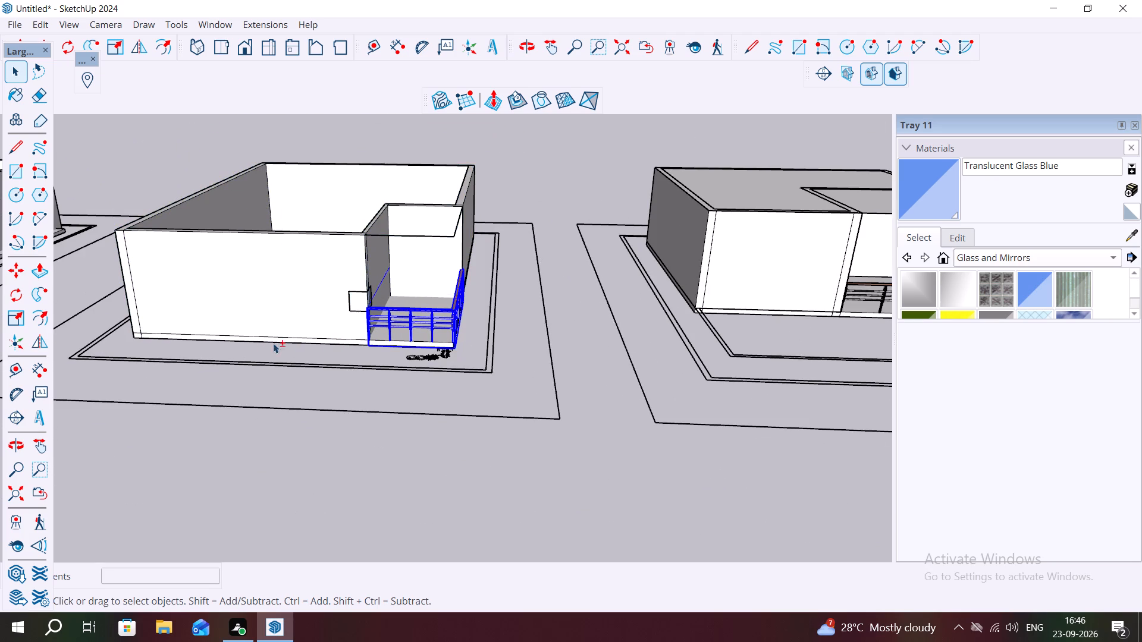
left_click(231, 340, "shift")
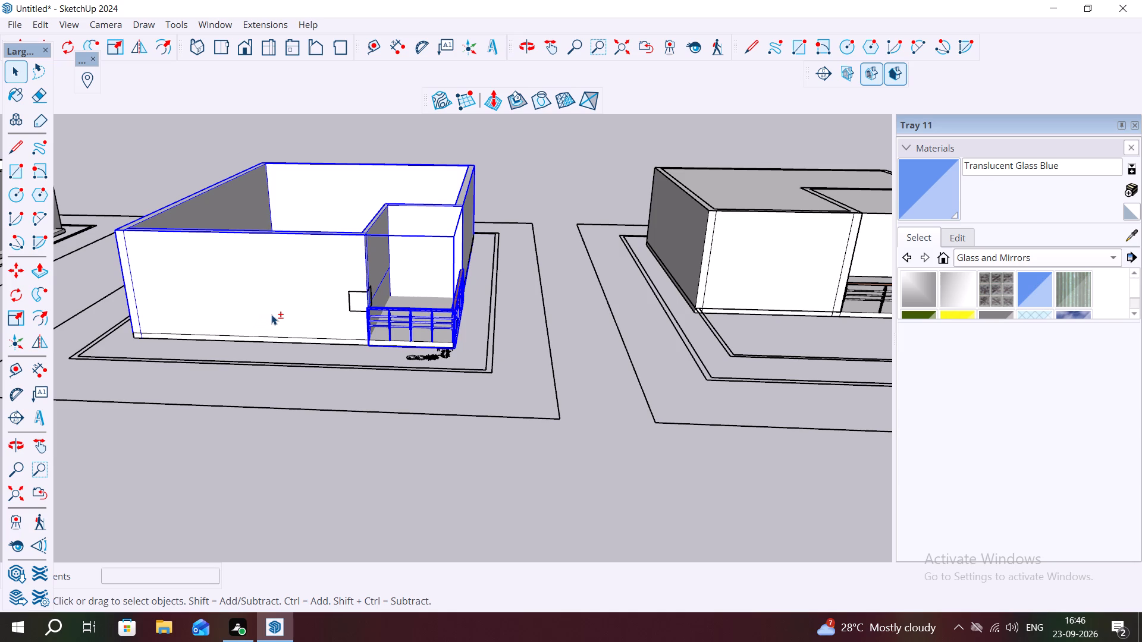
middle_click_drag(174, 326, 290, 237)
scroll(193, 276, "up", 9)
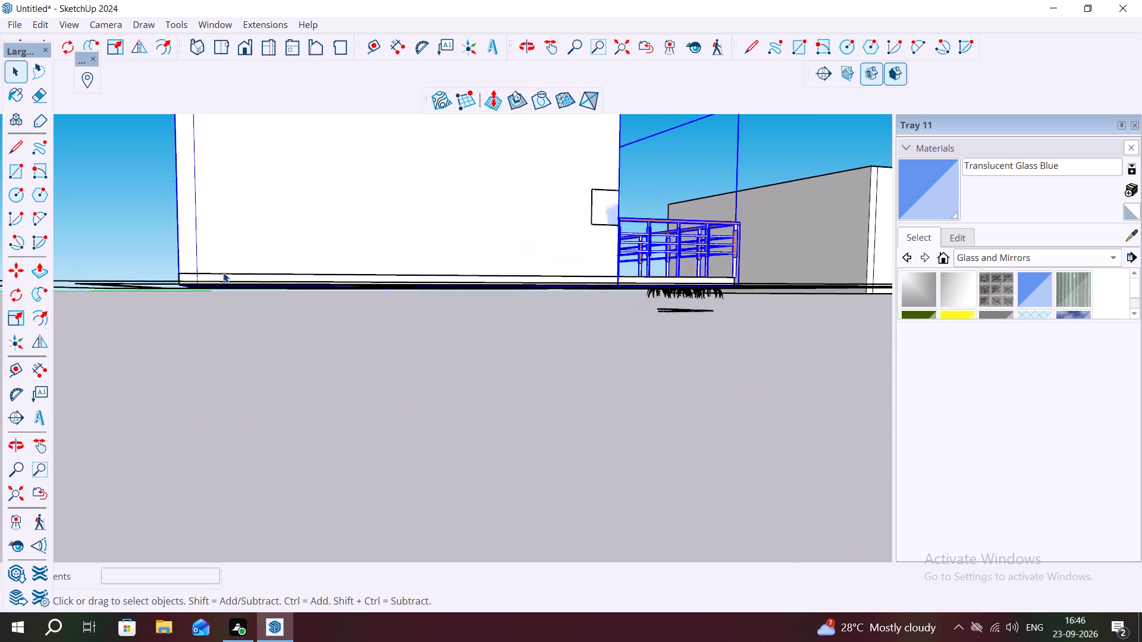
left_click(221, 276, "shift")
scroll(273, 278, "down", 4)
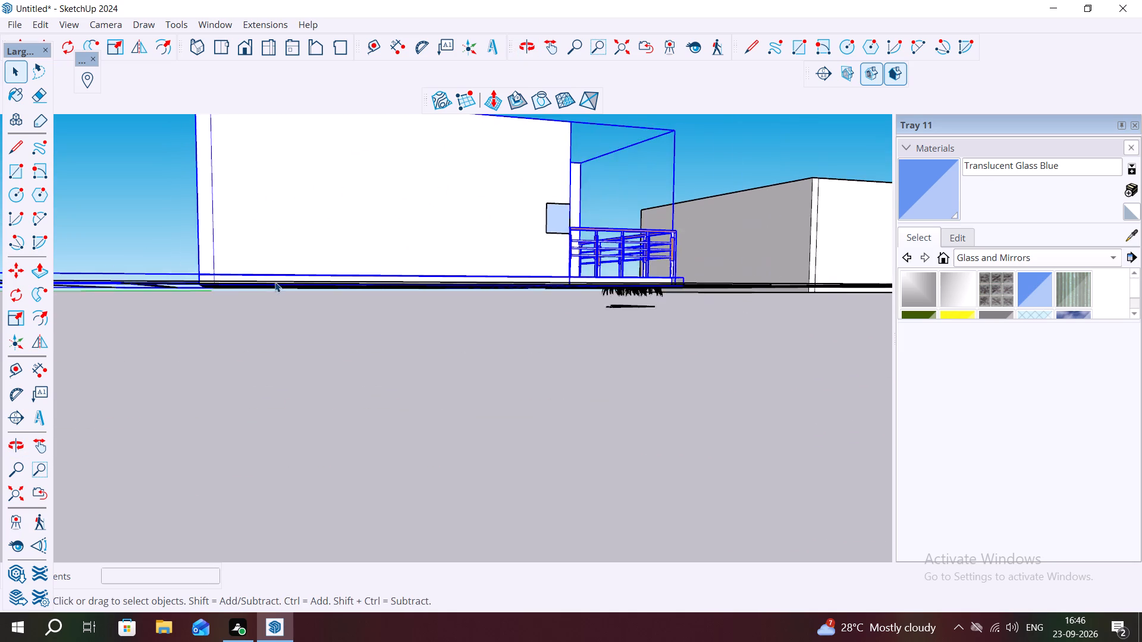
scroll(275, 282, "down", 13)
middle_click_drag(297, 295, 259, 391)
scroll(259, 370, "down", 3)
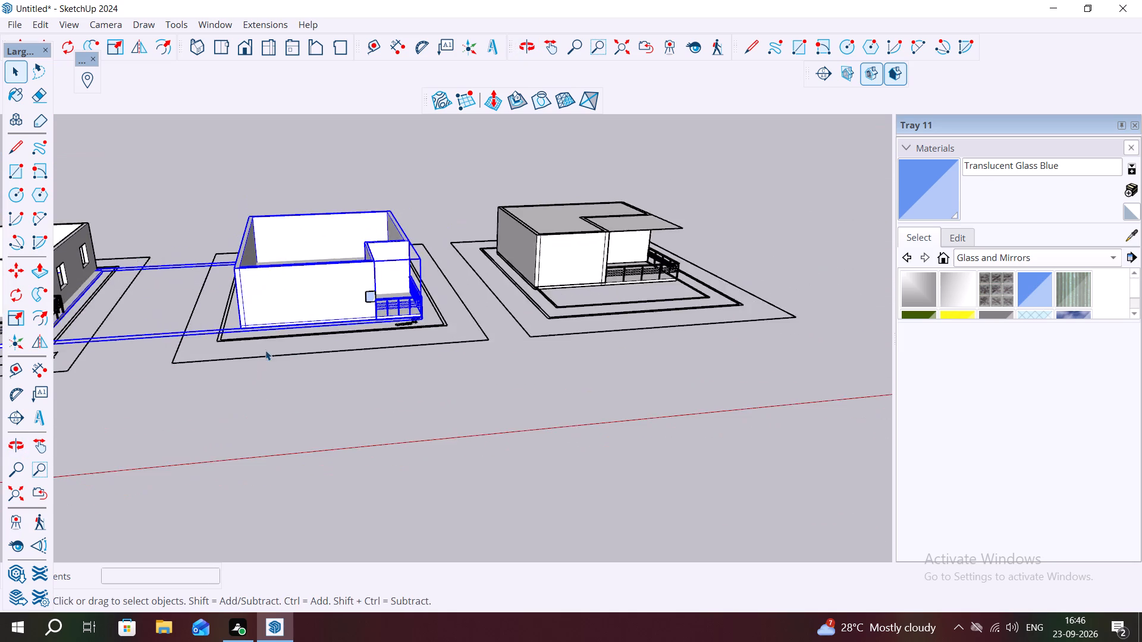
scroll(265, 350, "down", 14)
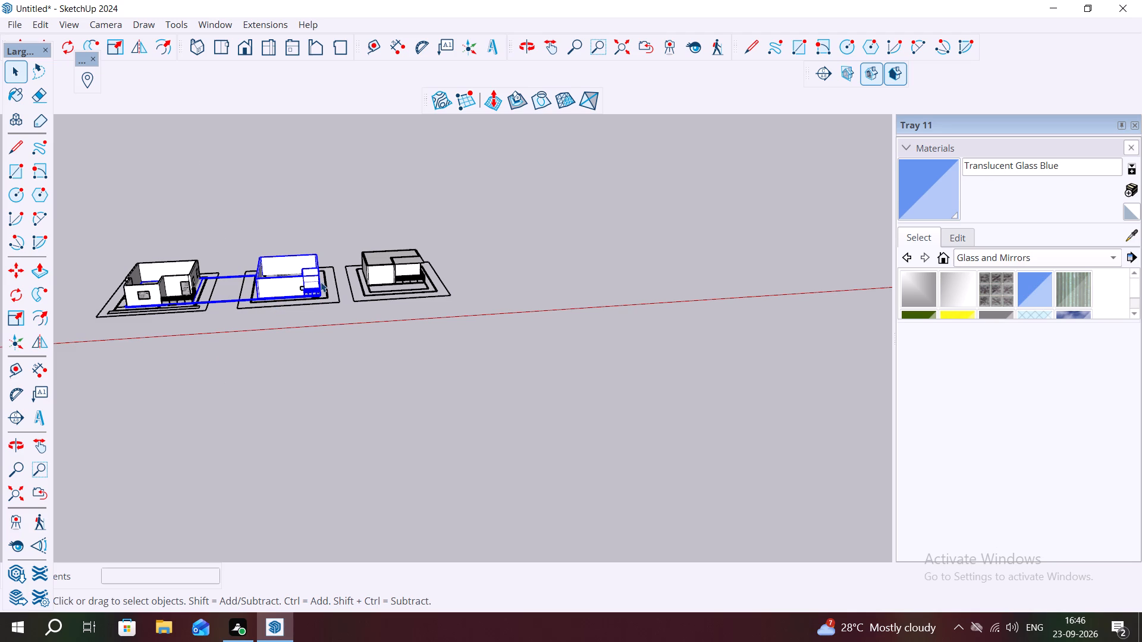
key("m")
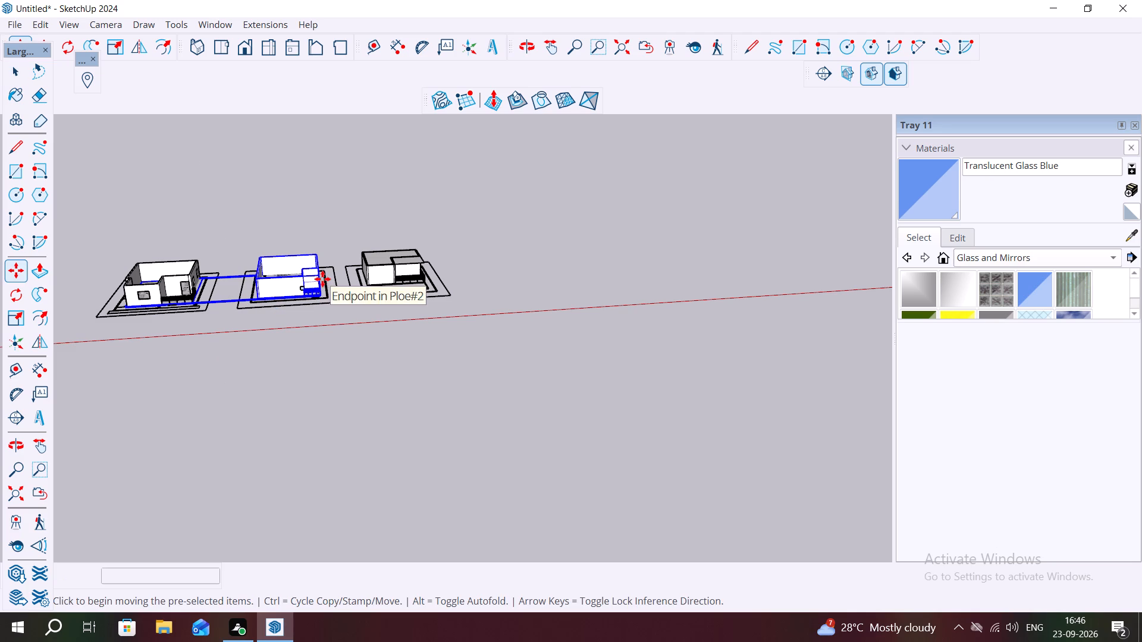
left_click(323, 297)
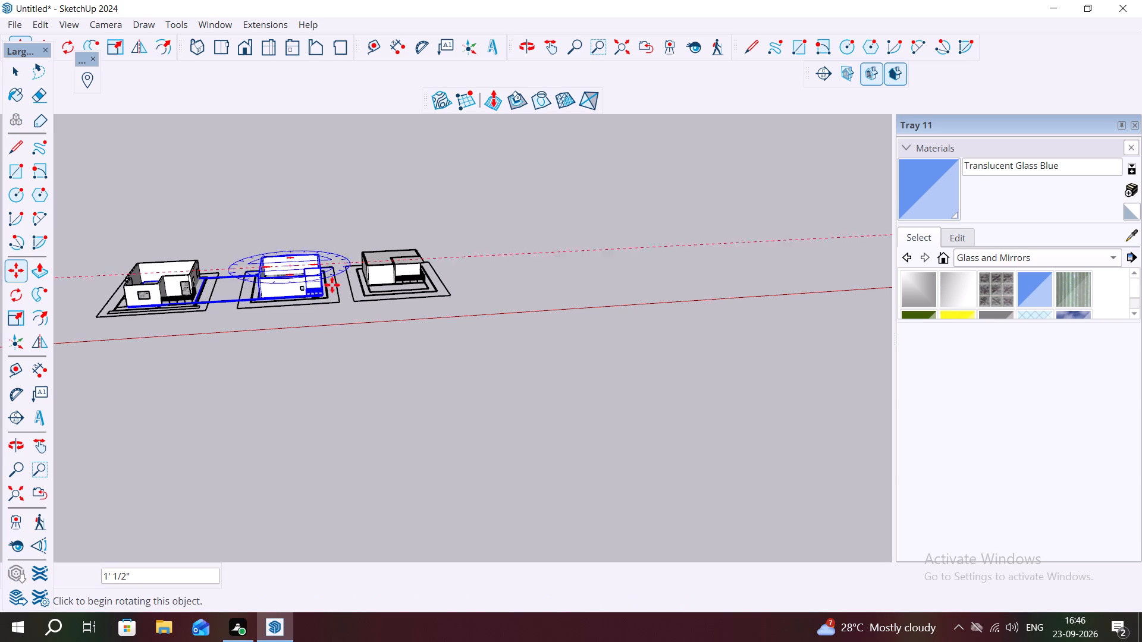
scroll(305, 300, "up", 19)
scroll(331, 287, "up", 8)
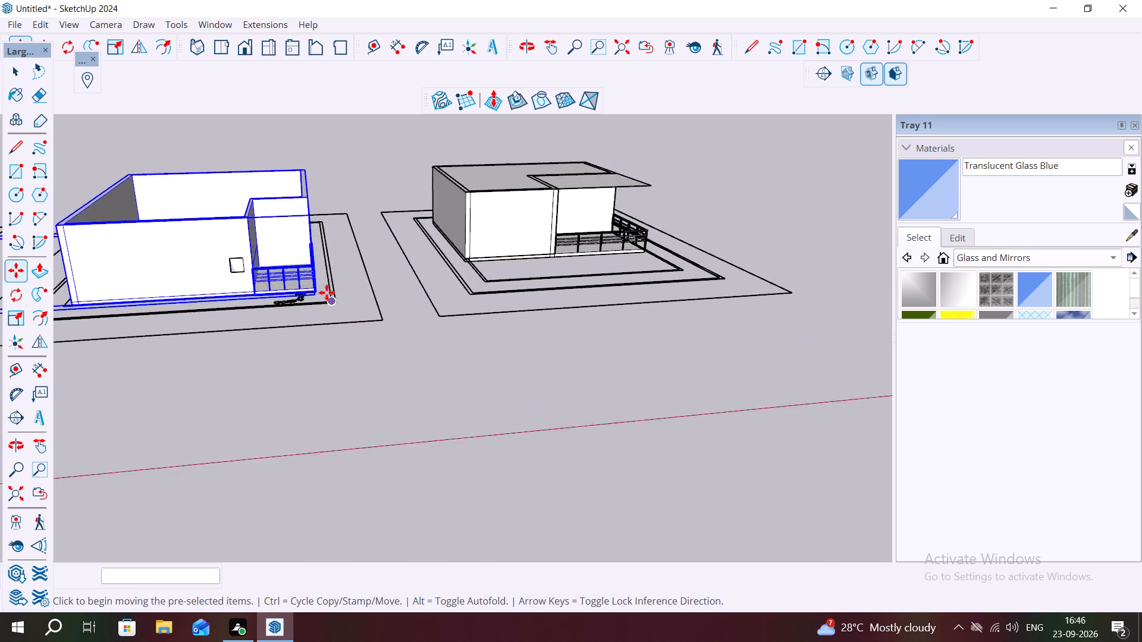
scroll(327, 292, "up", 12)
scroll(325, 285, "up", 18)
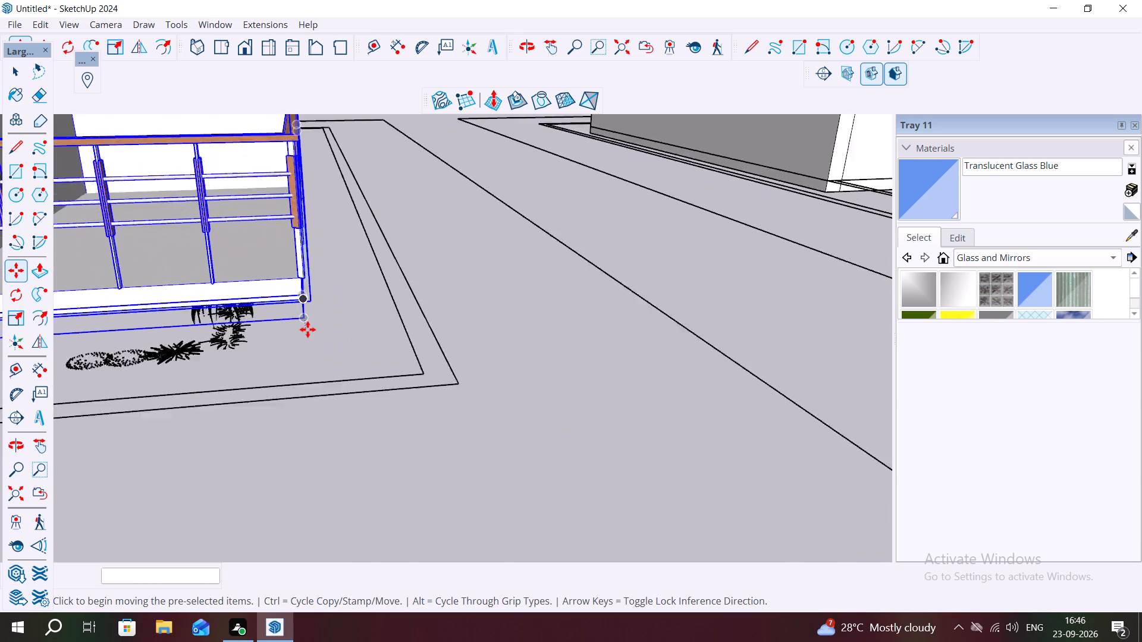
scroll(308, 329, "up", 11)
scroll(293, 244, "up", 4)
scroll(322, 243, "down", 2)
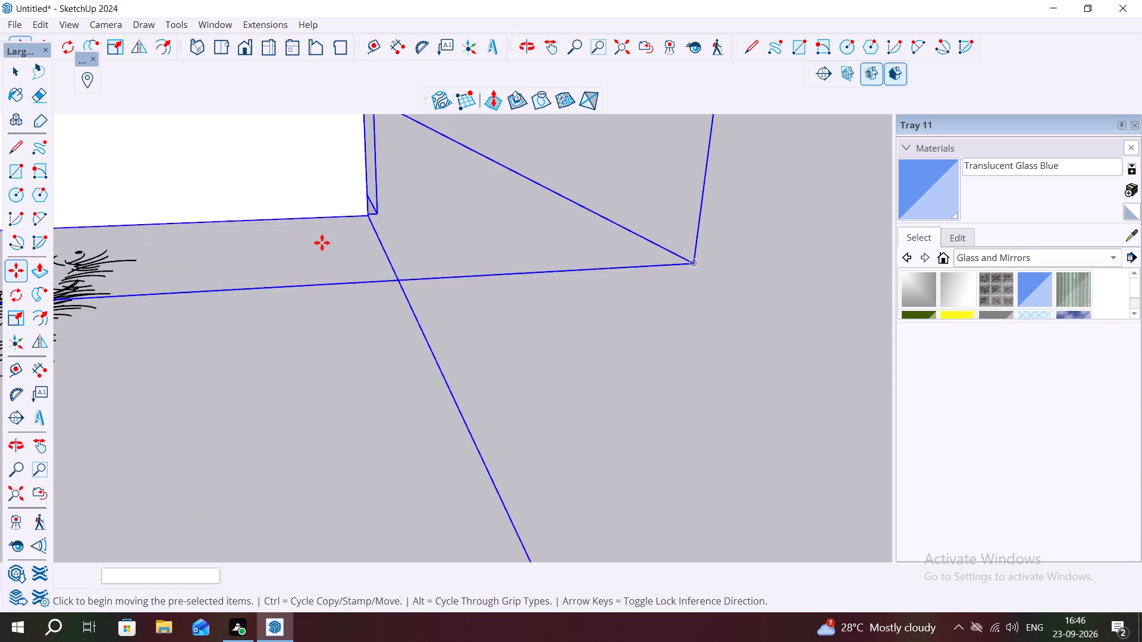
scroll(322, 243, "down", 4)
scroll(334, 239, "up", 1)
middle_click_drag(334, 239, 269, 233)
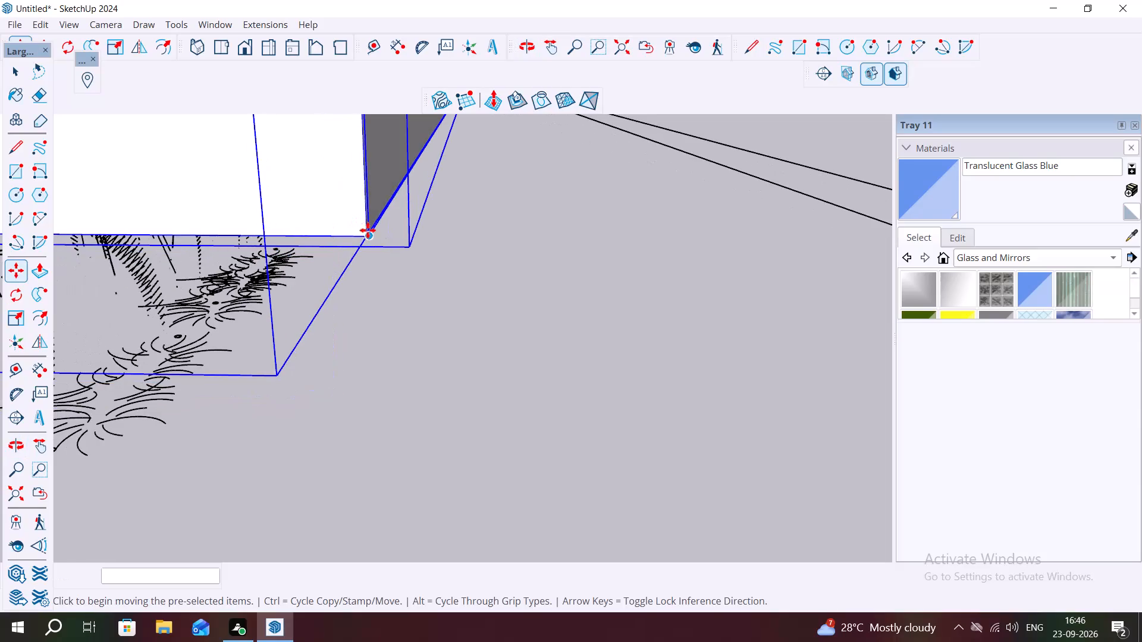
scroll(370, 225, "up", 14)
scroll(375, 239, "down", 7)
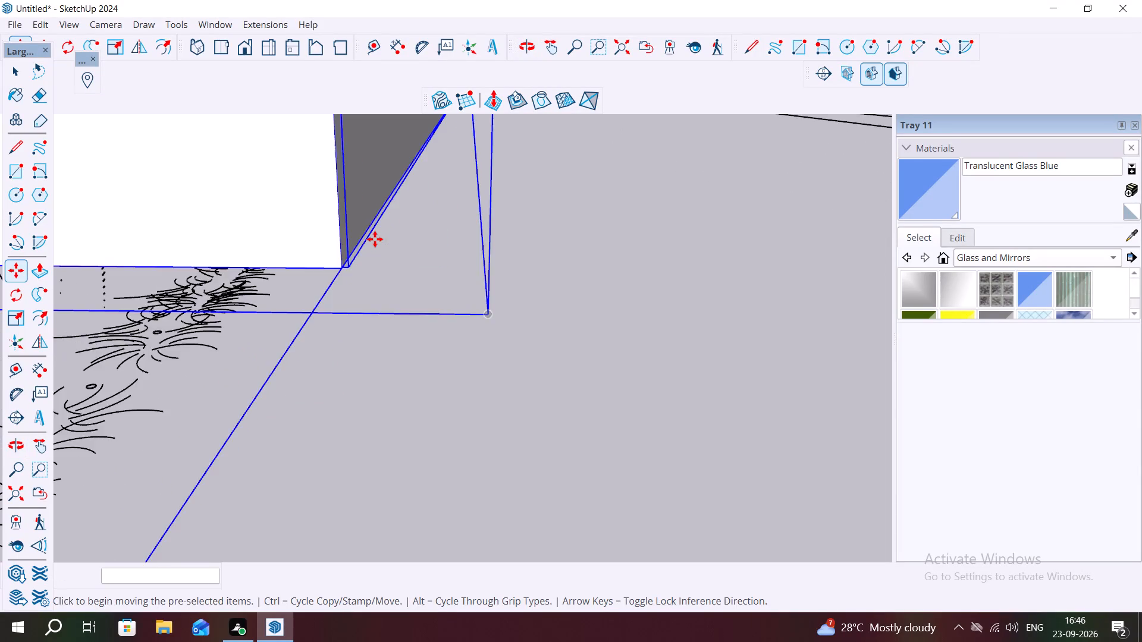
scroll(375, 239, "down", 1)
left_click(358, 251)
scroll(370, 197, "down", 5)
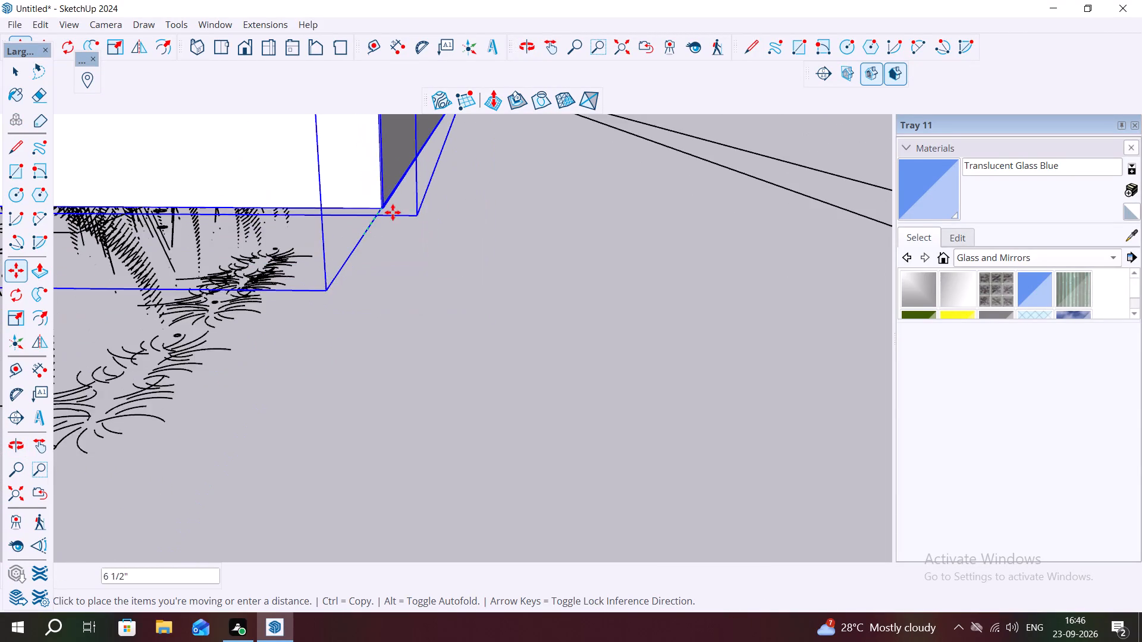
scroll(393, 212, "down", 20)
scroll(393, 212, "down", 4)
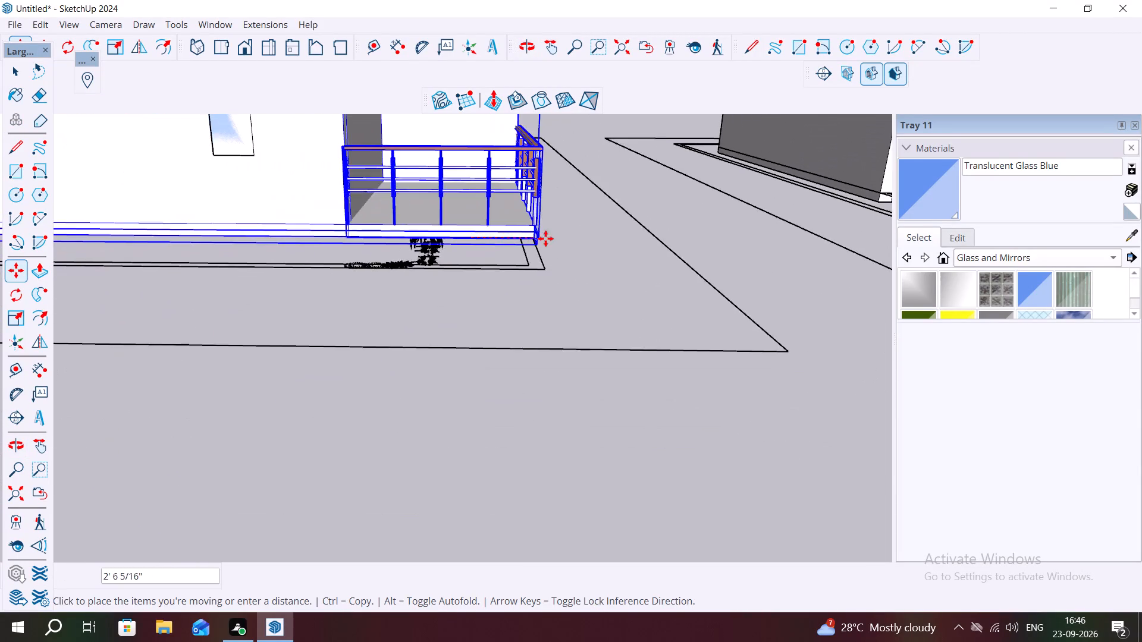
scroll(545, 238, "down", 18)
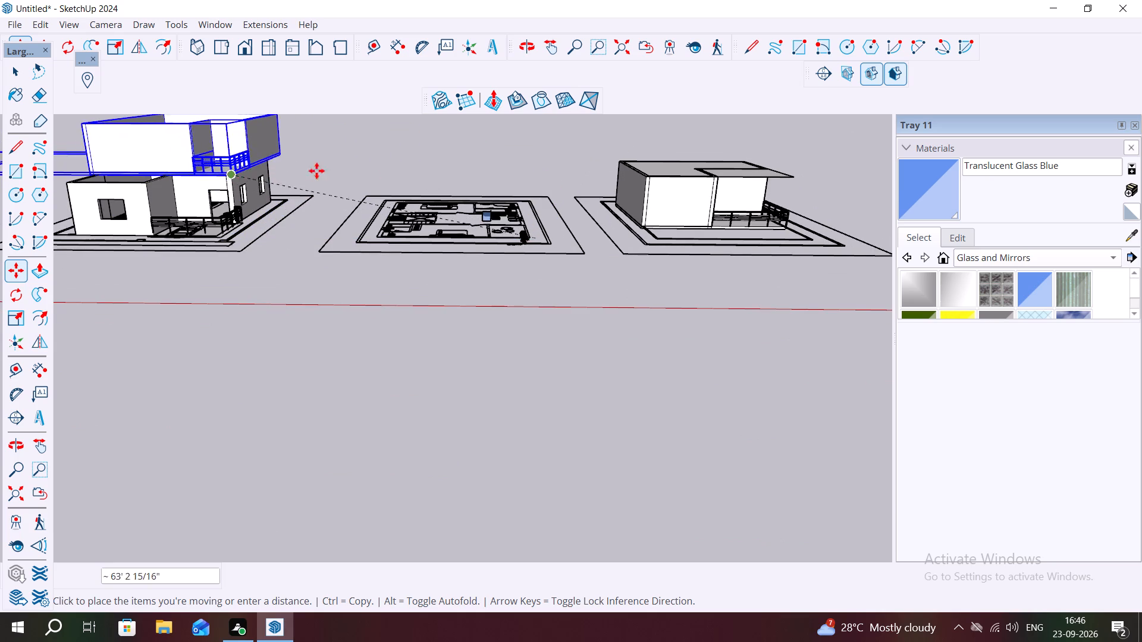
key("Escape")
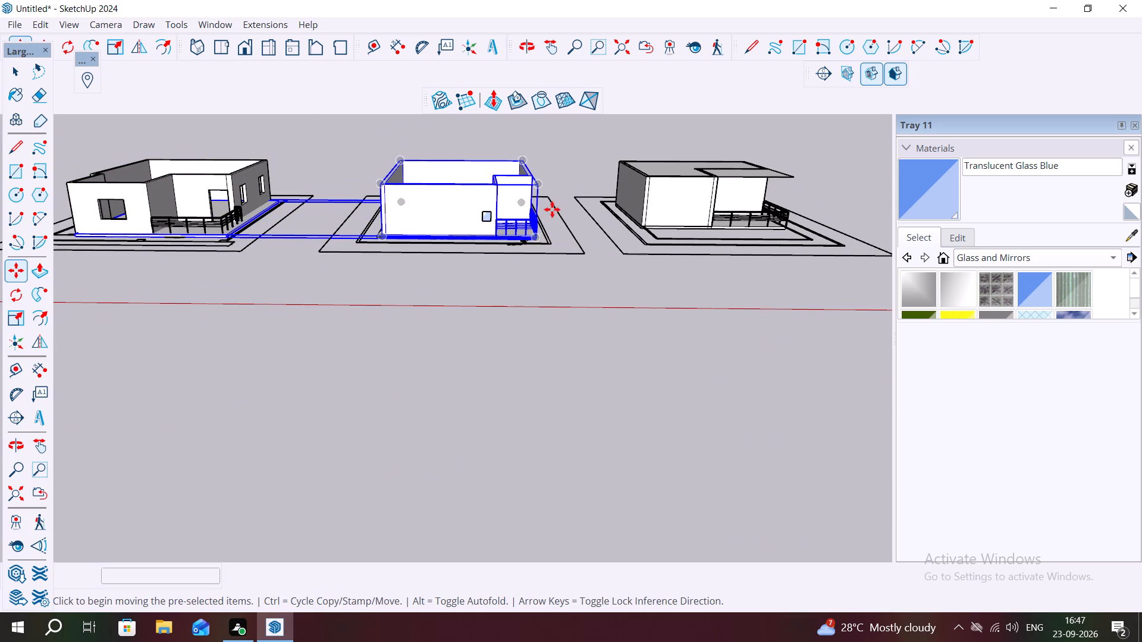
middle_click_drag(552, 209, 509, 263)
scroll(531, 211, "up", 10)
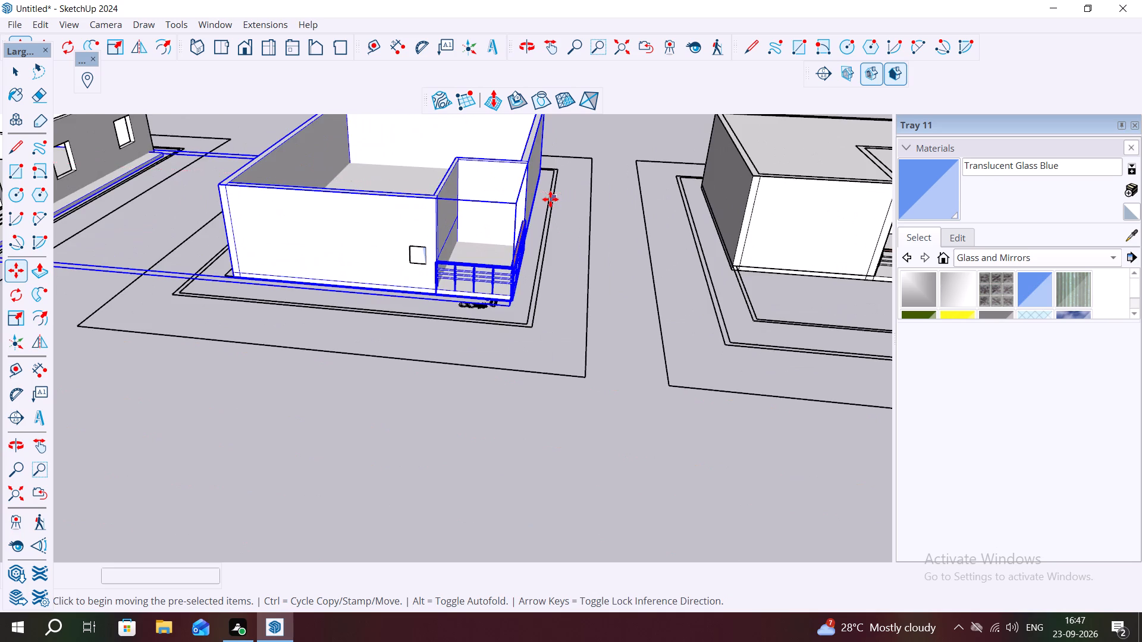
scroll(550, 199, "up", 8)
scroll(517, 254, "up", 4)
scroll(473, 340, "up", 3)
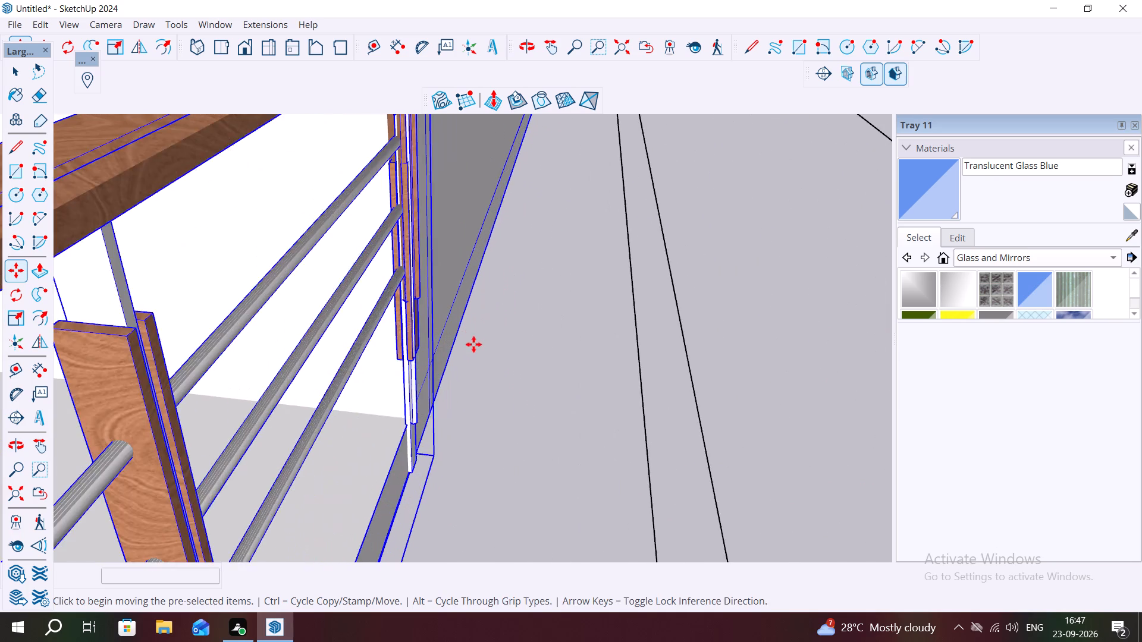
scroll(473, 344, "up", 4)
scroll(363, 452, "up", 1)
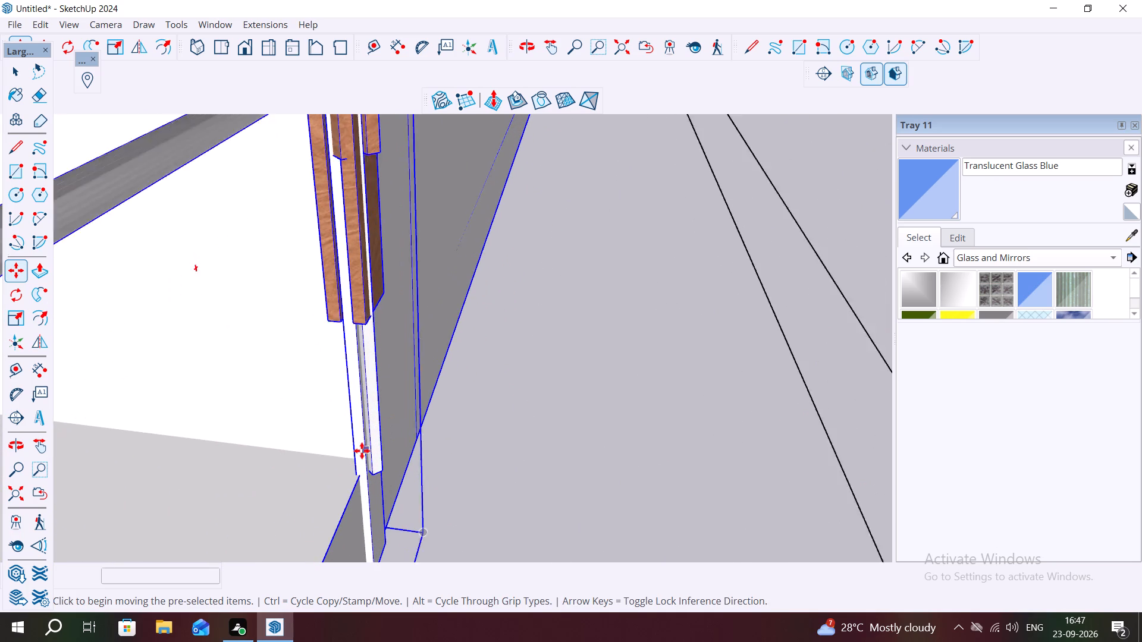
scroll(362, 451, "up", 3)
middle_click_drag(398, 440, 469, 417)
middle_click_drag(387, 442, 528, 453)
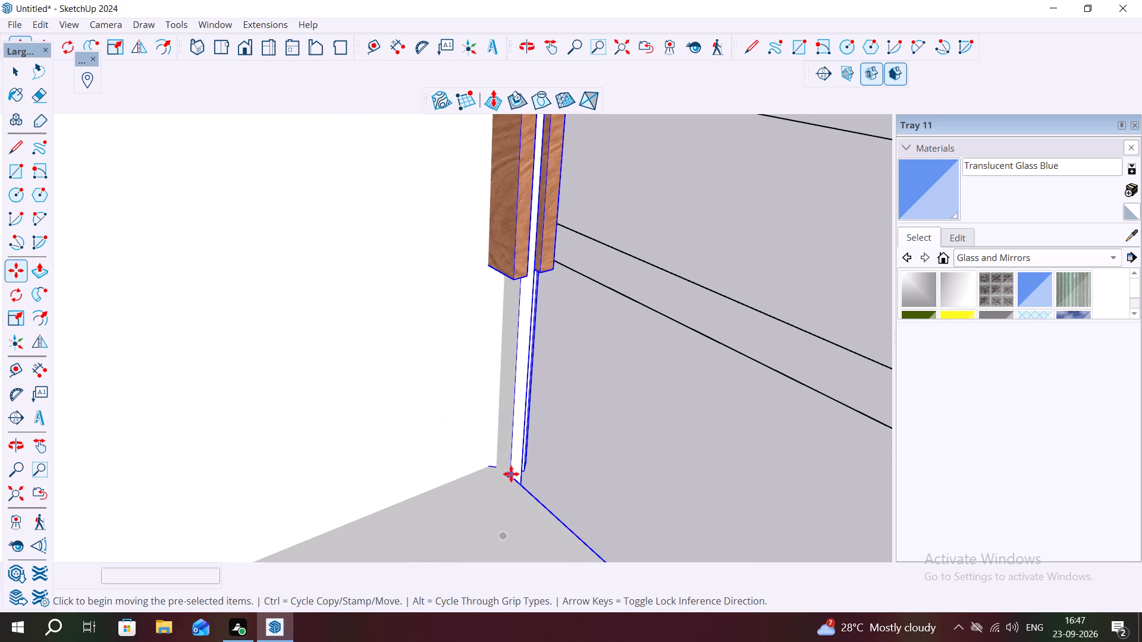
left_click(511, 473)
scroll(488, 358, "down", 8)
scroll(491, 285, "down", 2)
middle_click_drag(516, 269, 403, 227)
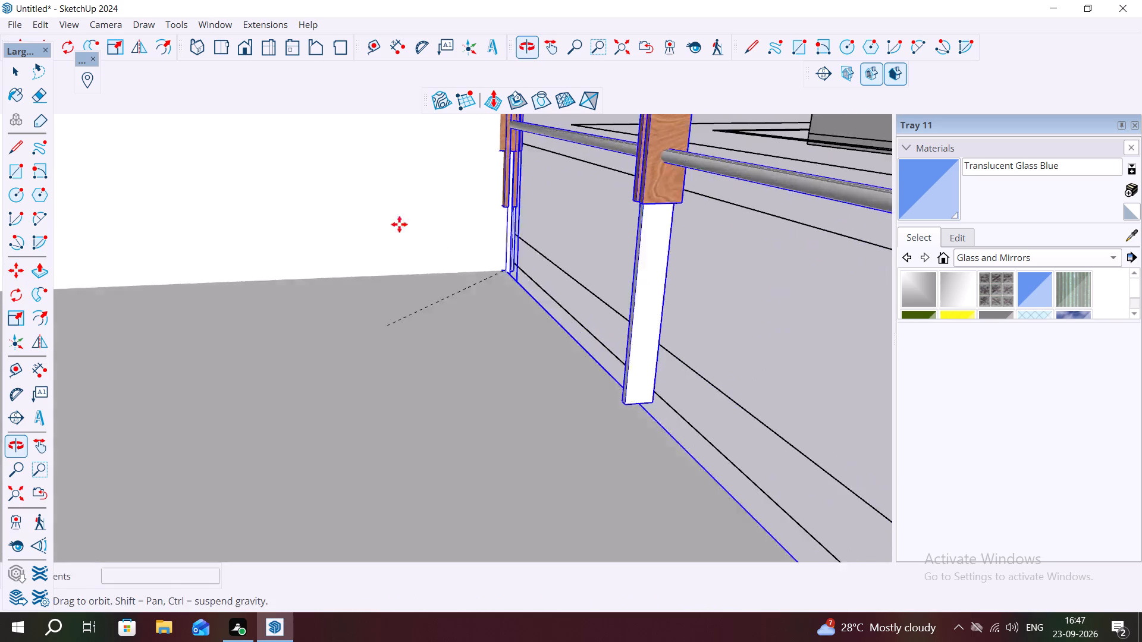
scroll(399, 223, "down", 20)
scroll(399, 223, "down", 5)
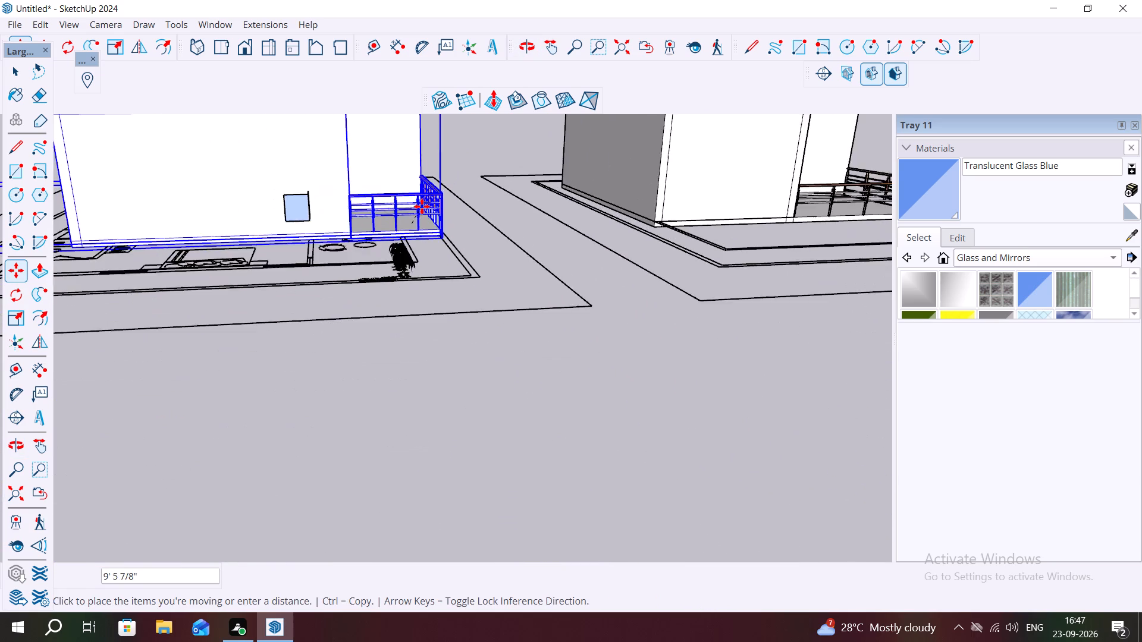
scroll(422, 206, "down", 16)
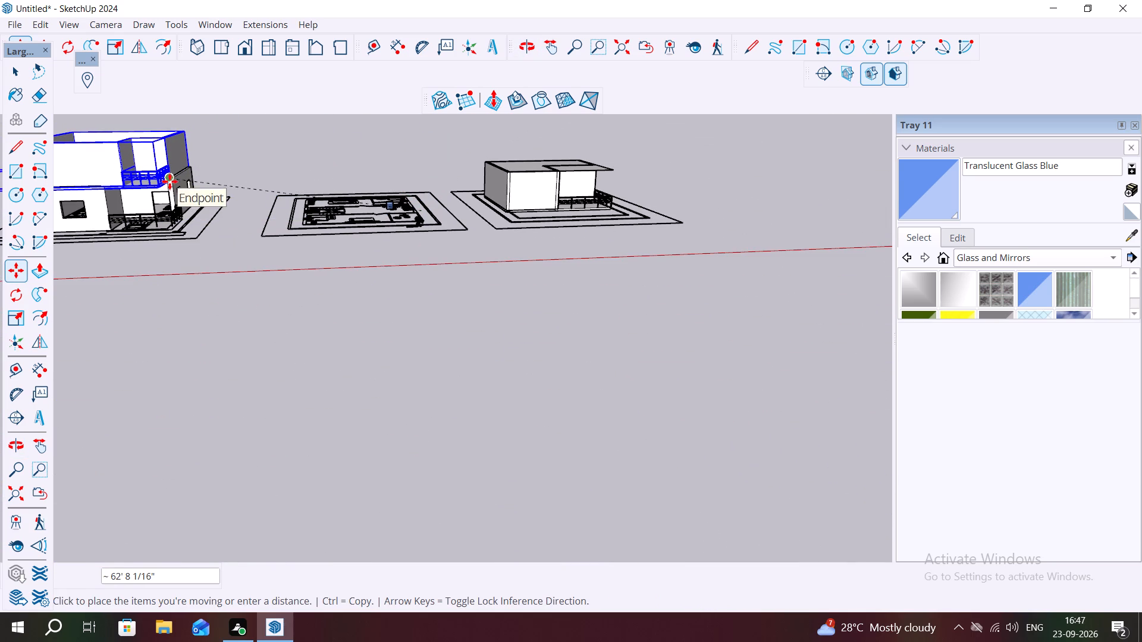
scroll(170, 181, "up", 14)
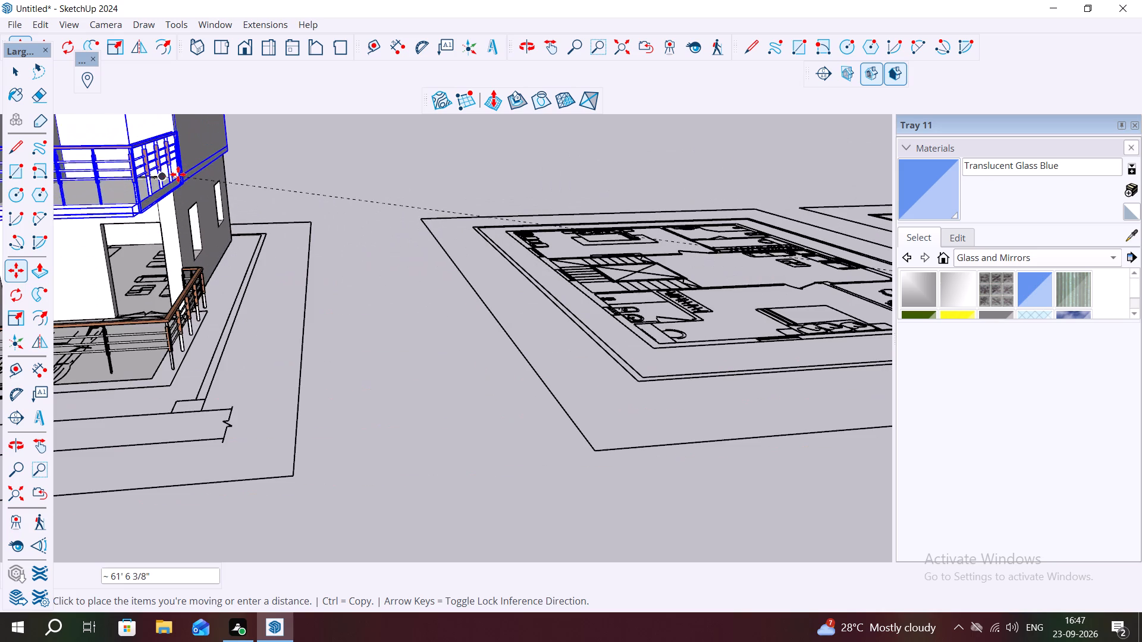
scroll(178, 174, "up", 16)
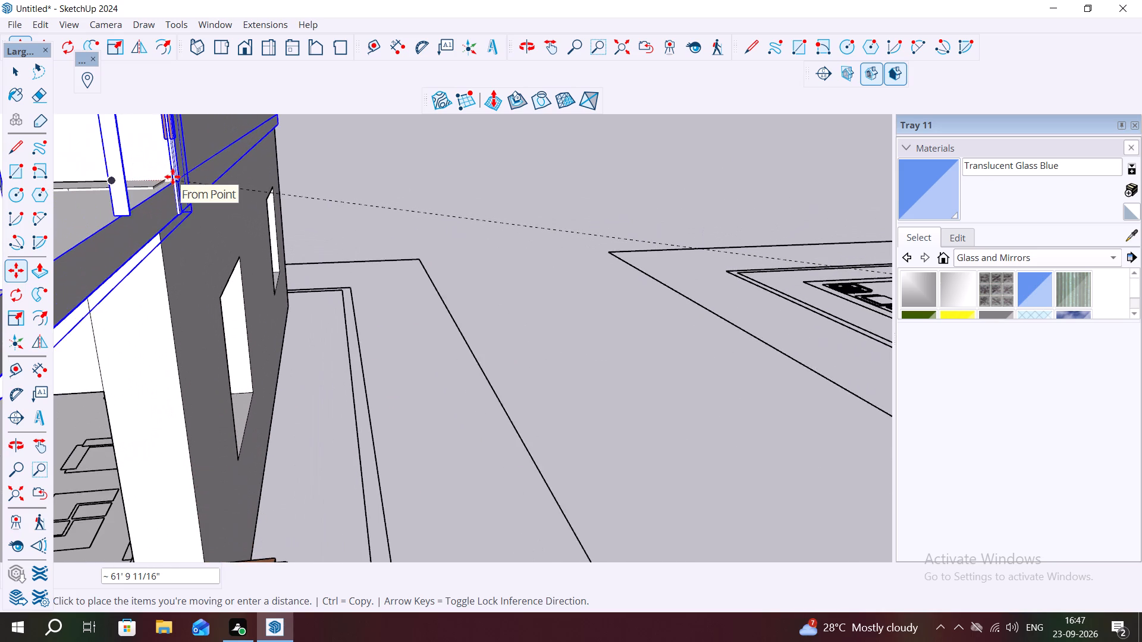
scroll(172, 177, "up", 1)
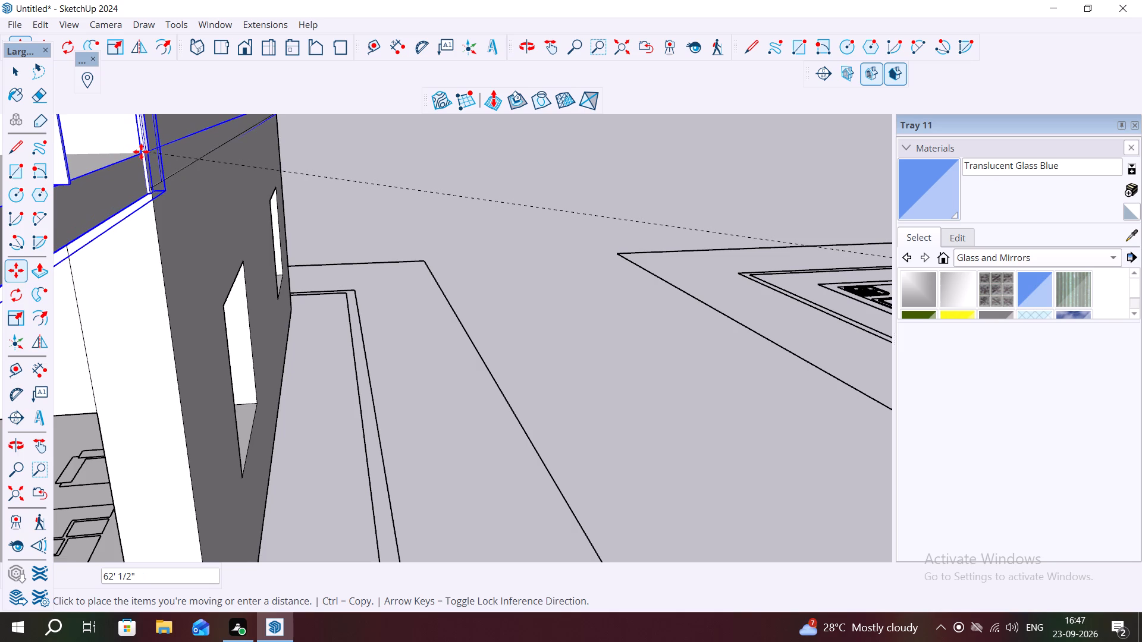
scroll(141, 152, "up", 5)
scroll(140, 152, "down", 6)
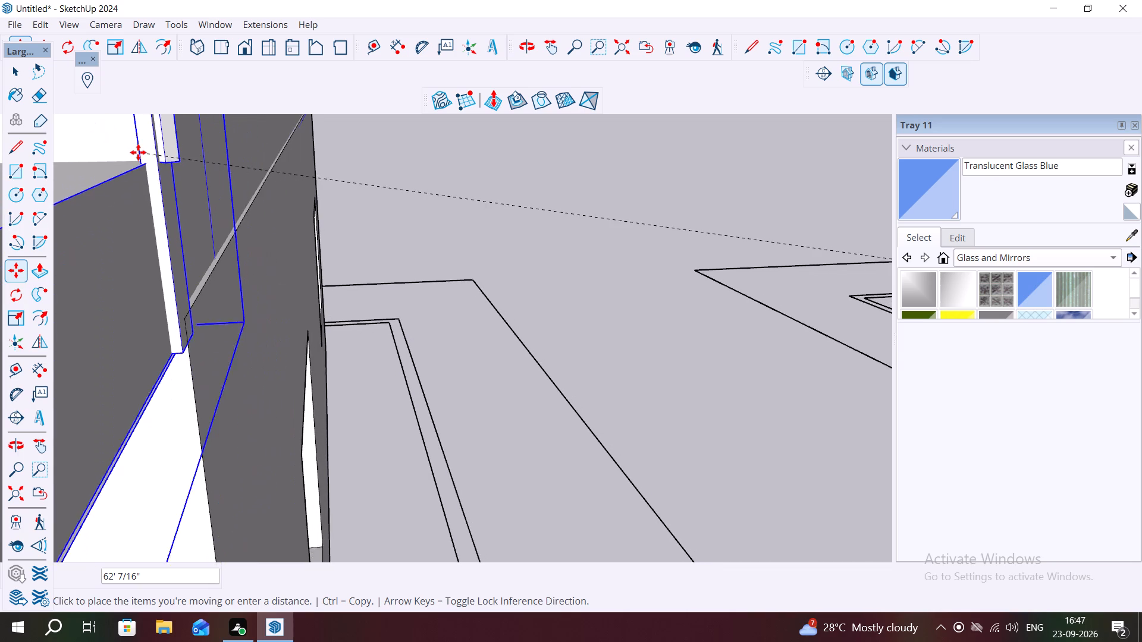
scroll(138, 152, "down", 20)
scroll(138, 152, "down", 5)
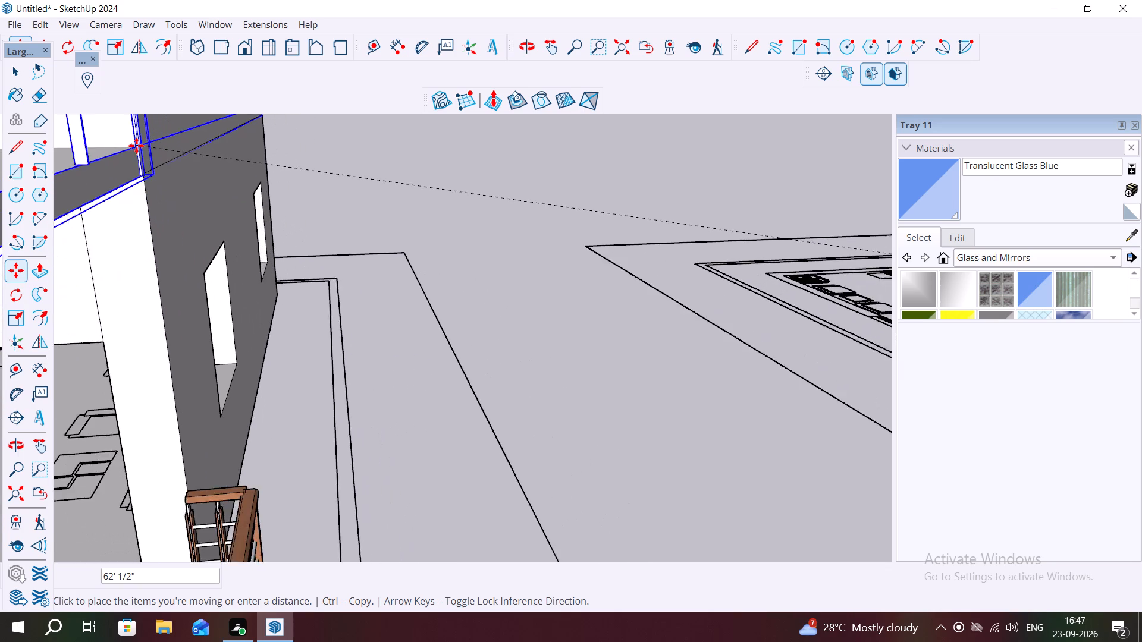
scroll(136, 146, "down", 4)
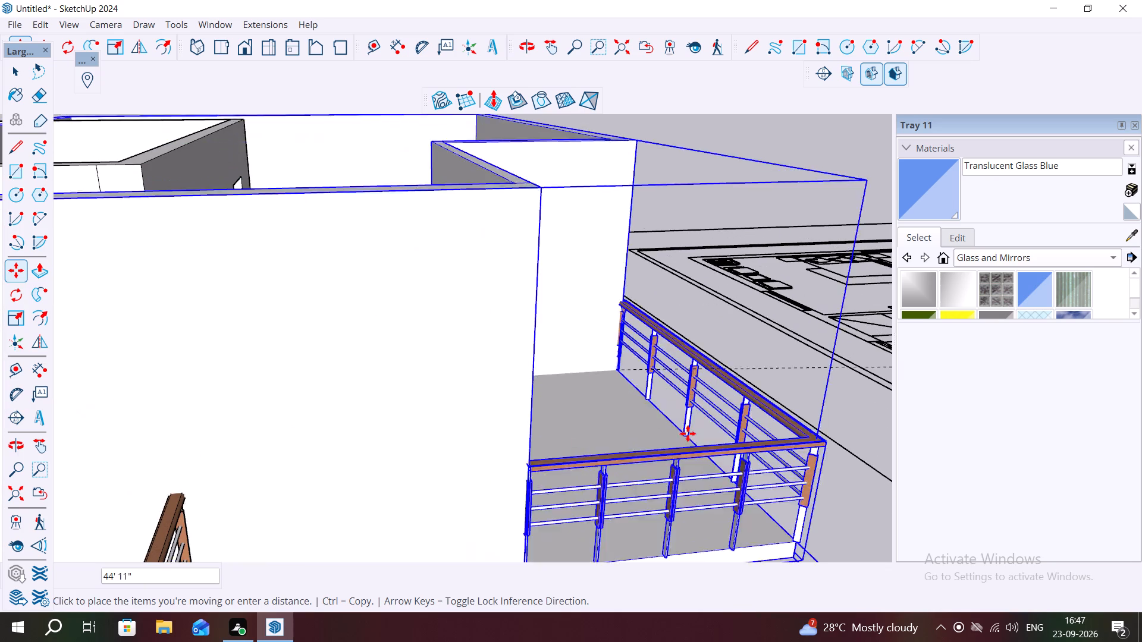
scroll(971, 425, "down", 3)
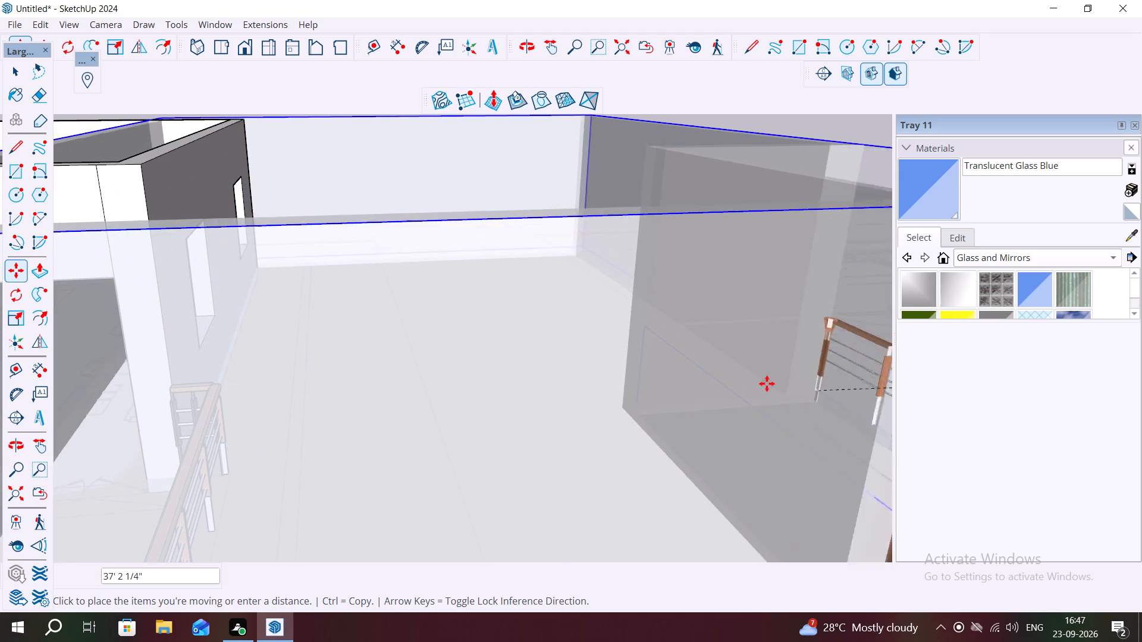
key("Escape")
Move the middle building's walls, slab and railing from its rear bottom wall corner onto the matching top wall corner of the first building.
scroll(584, 357, "down", 3)
scroll(658, 258, "up", 5)
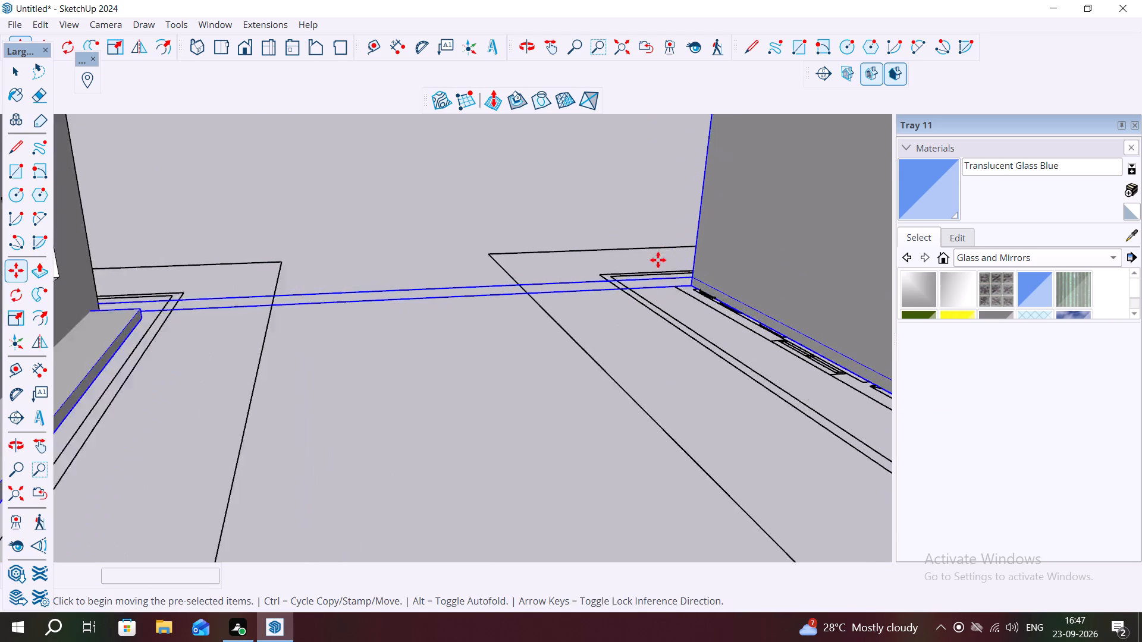
scroll(658, 260, "up", 3)
scroll(702, 301, "up", 8)
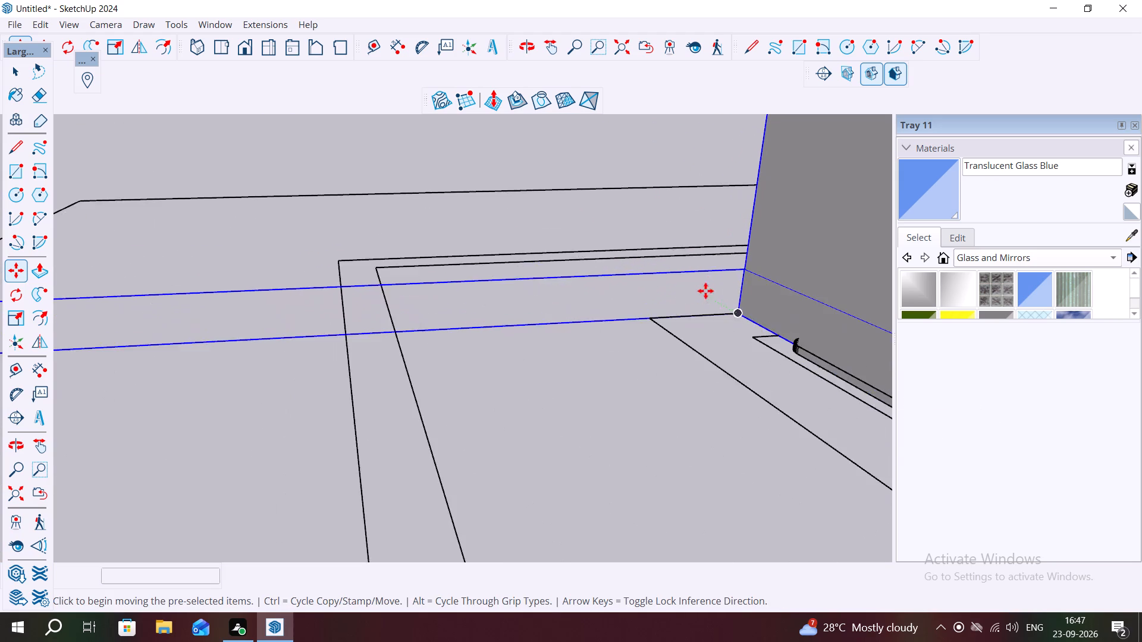
scroll(705, 291, "up", 10)
scroll(752, 326, "down", 3)
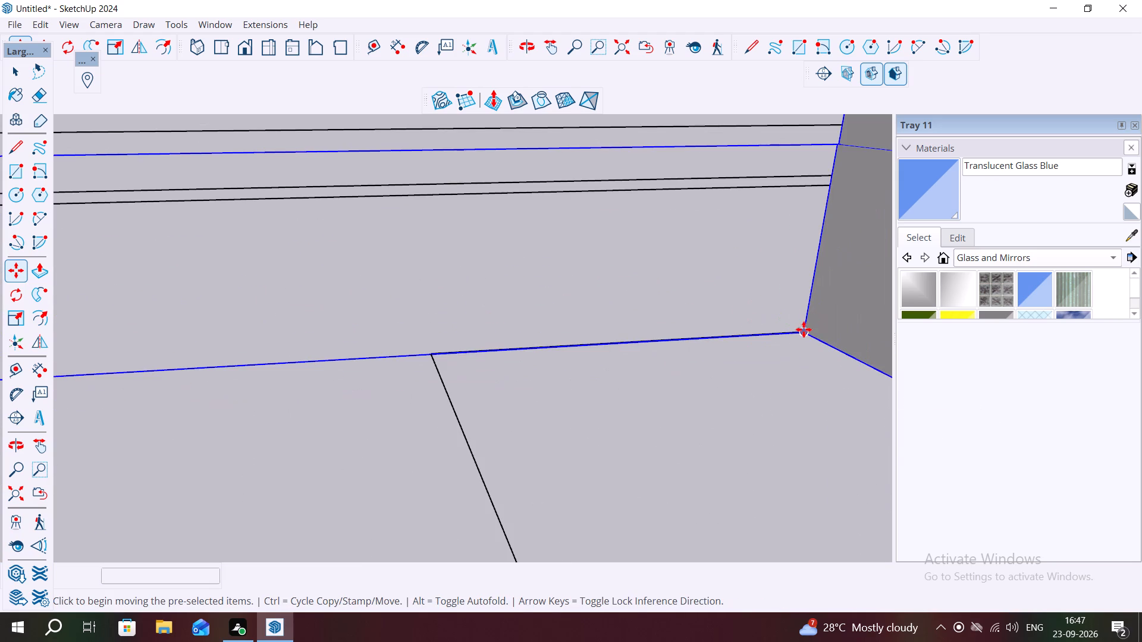
left_click(804, 329)
scroll(715, 320, "down", 20)
scroll(715, 320, "down", 2)
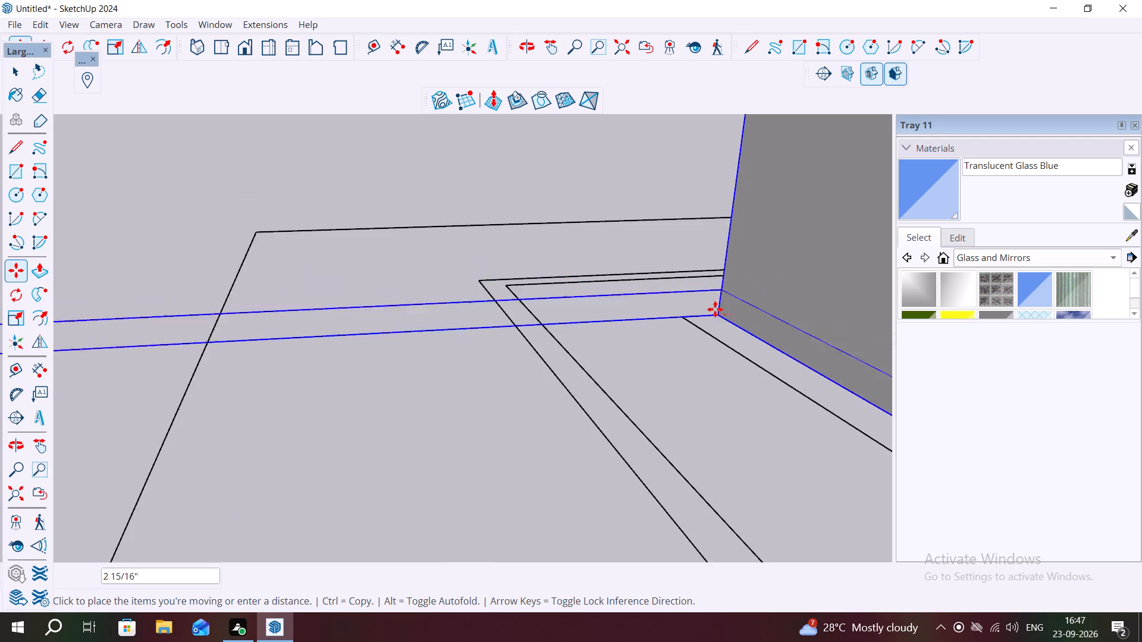
scroll(715, 309, "down", 20)
scroll(715, 309, "down", 6)
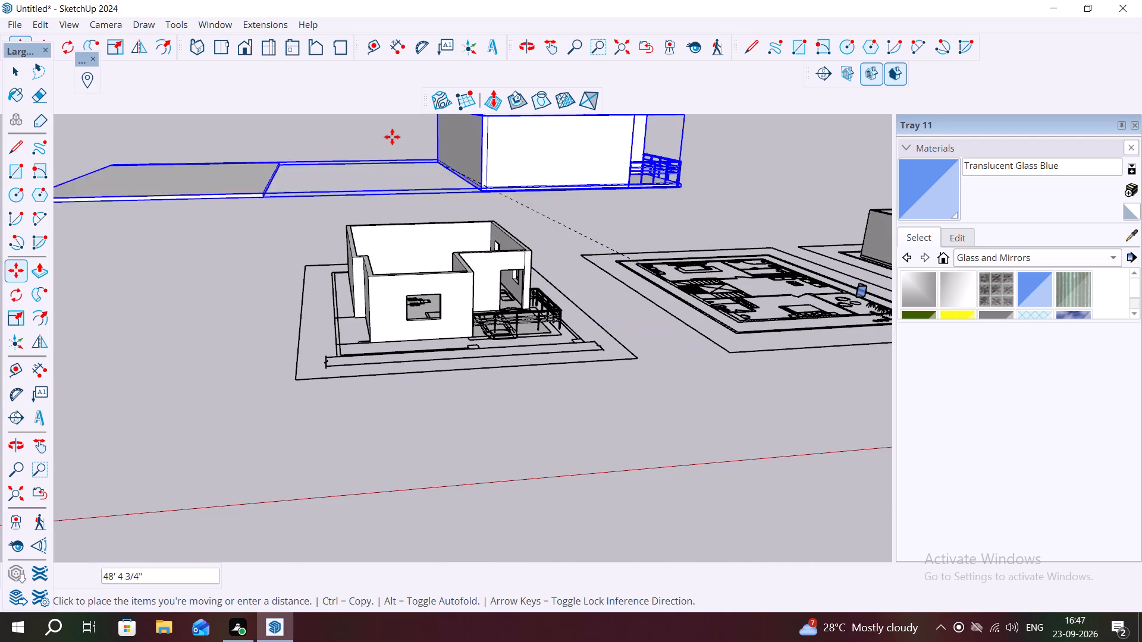
middle_click_drag(407, 210, 628, 158)
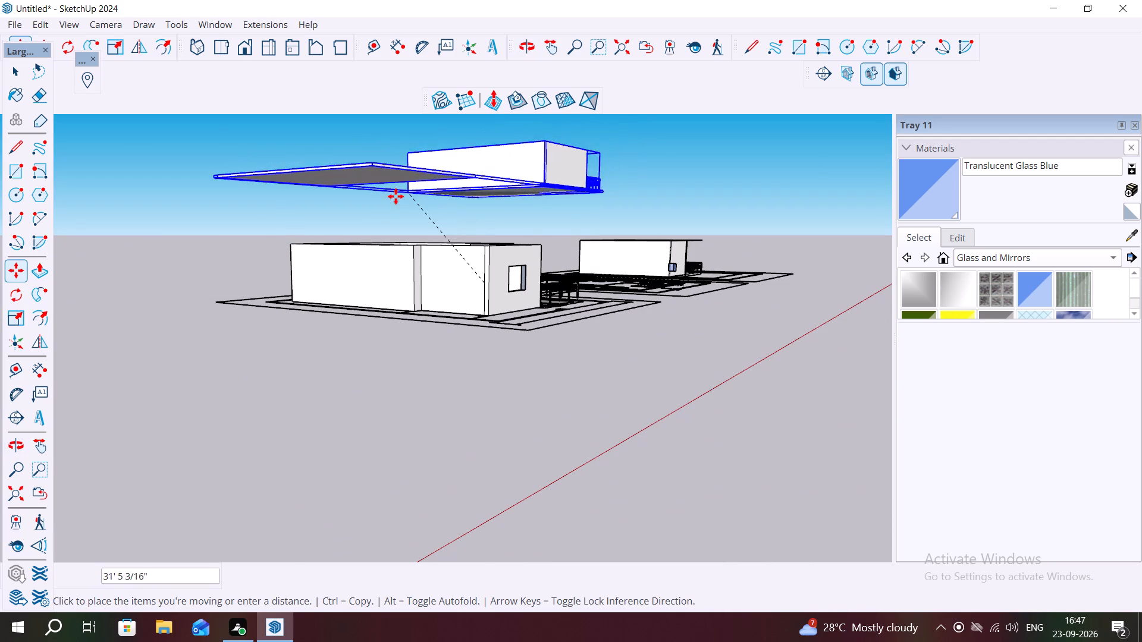
scroll(349, 234, "up", 3)
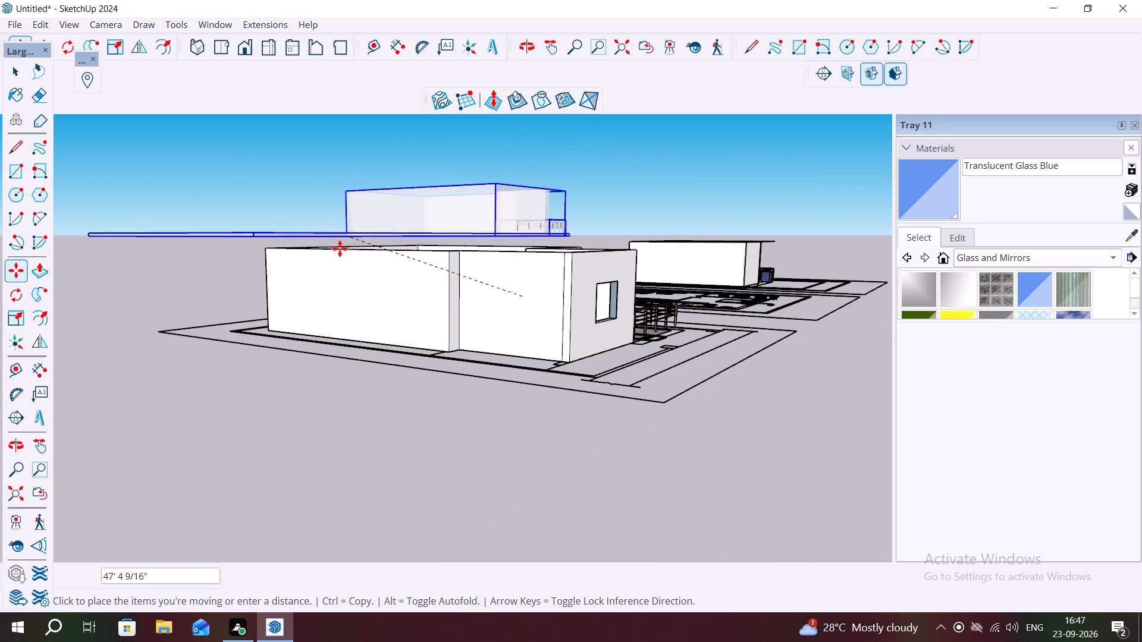
scroll(305, 242, "up", 6)
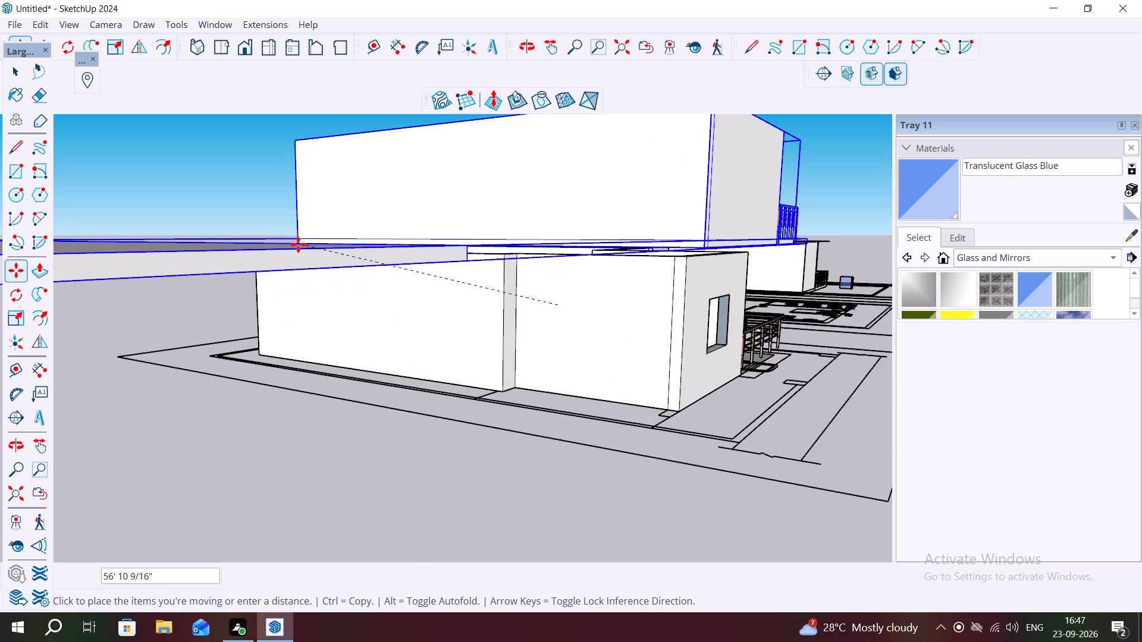
scroll(298, 244, "up", 7)
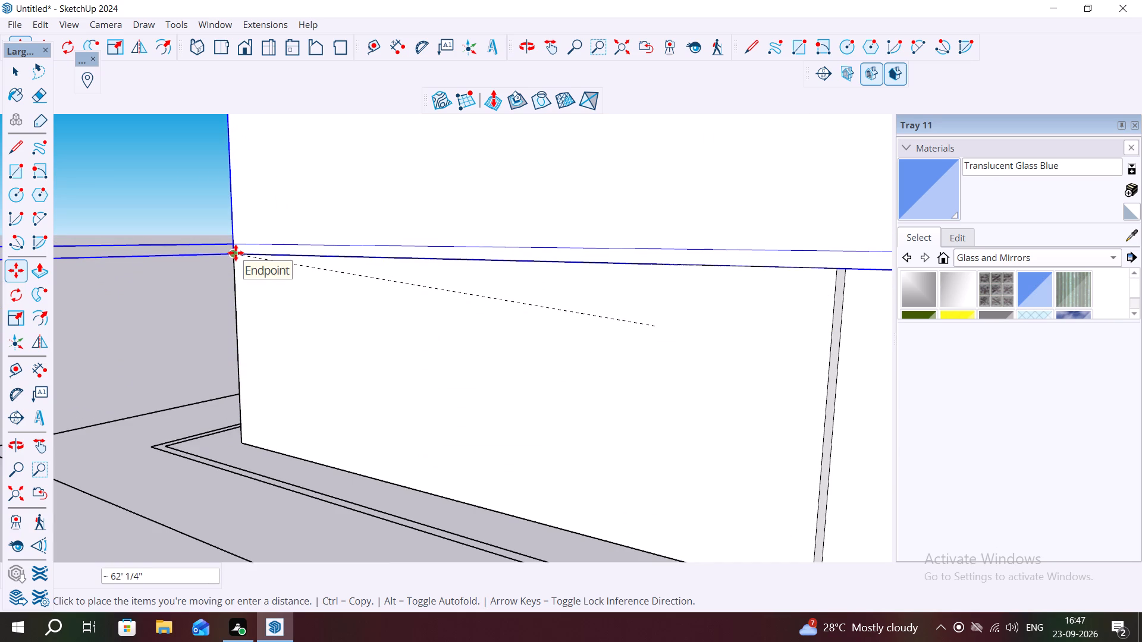
left_click(236, 253)
scroll(225, 287, "down", 14)
key("Escape")
key("space")
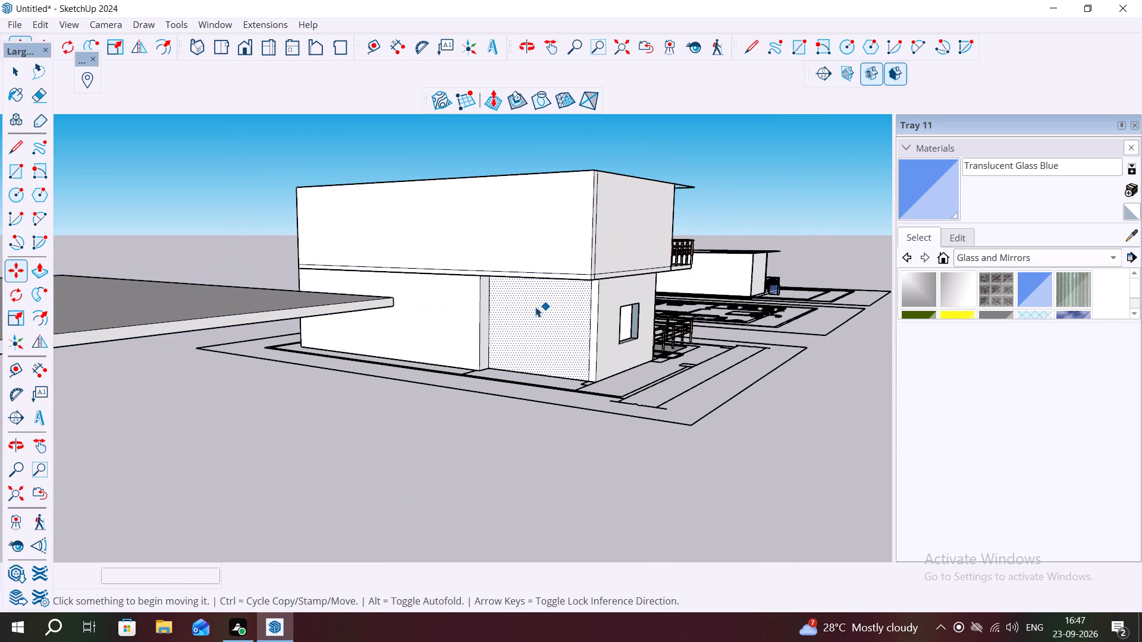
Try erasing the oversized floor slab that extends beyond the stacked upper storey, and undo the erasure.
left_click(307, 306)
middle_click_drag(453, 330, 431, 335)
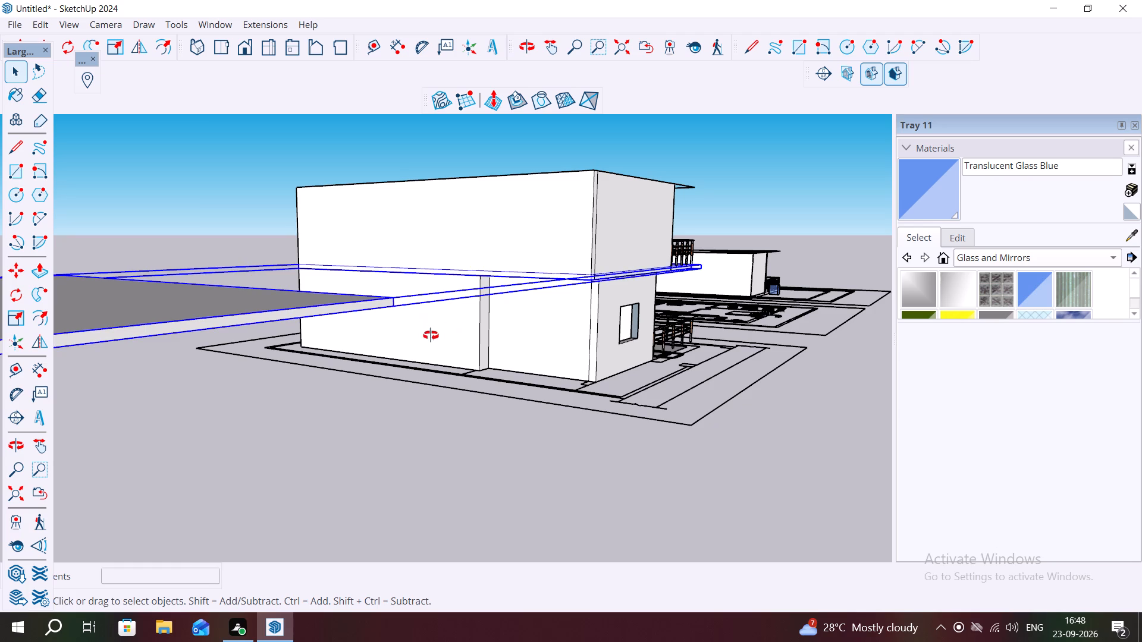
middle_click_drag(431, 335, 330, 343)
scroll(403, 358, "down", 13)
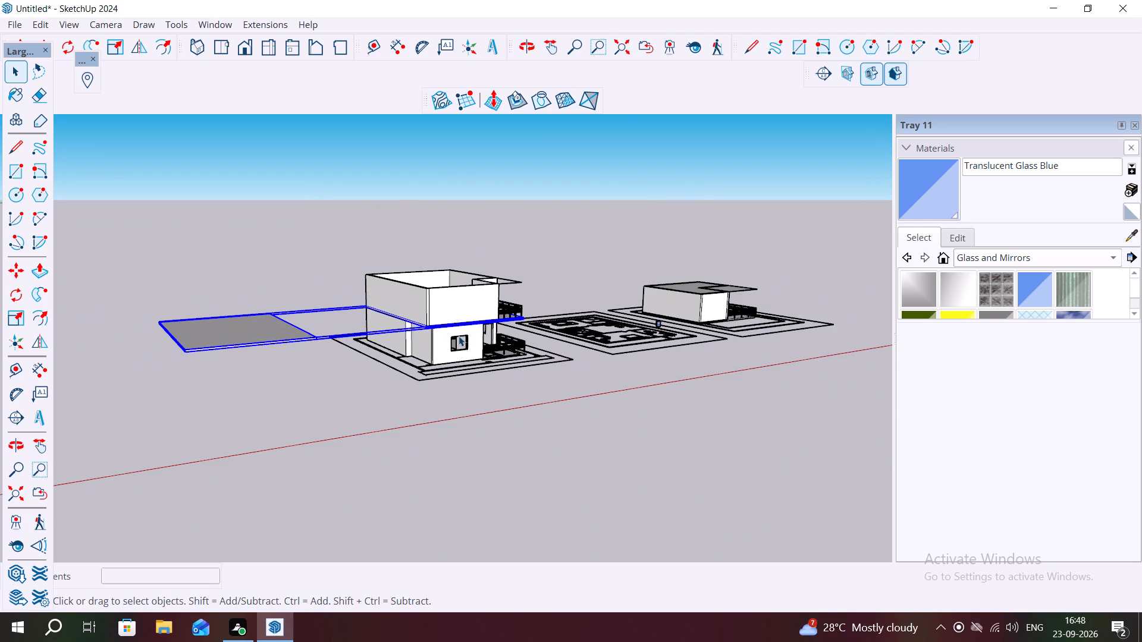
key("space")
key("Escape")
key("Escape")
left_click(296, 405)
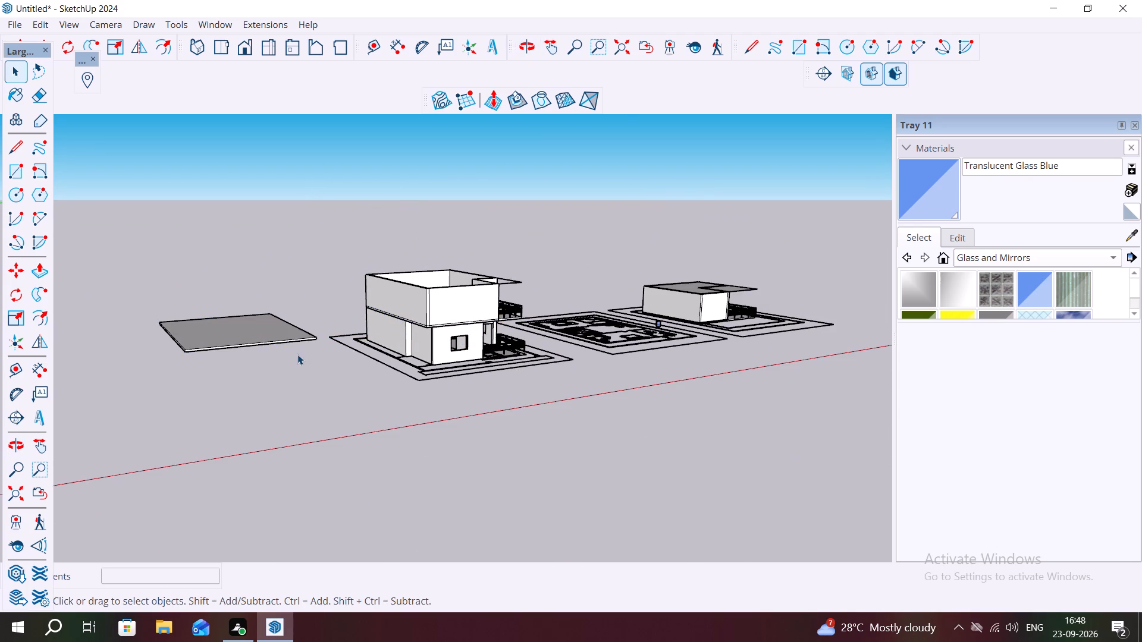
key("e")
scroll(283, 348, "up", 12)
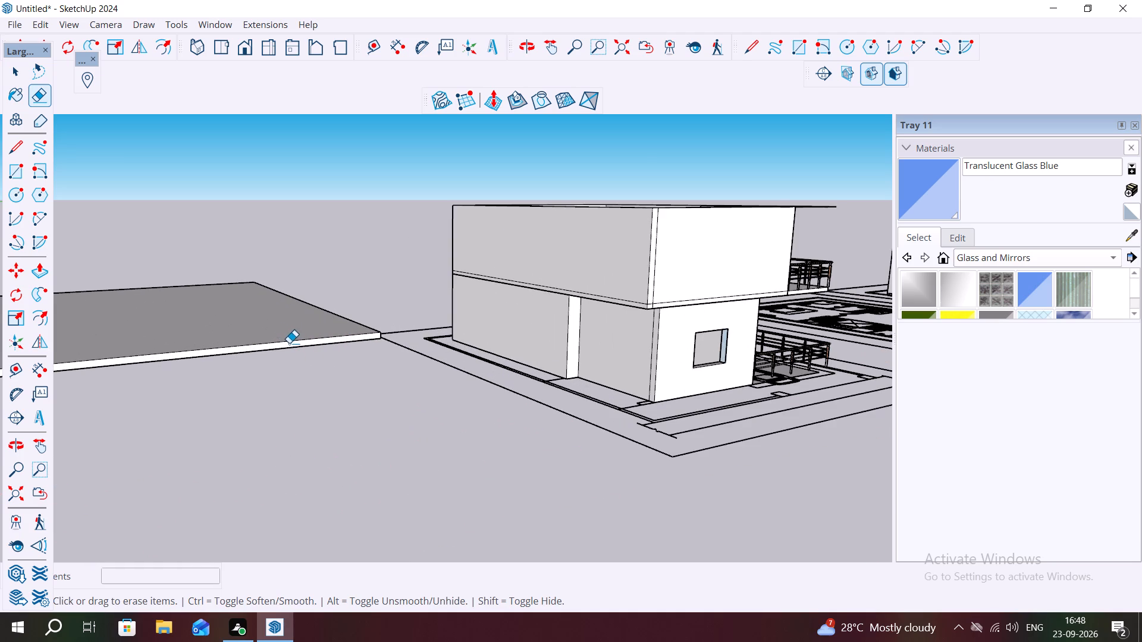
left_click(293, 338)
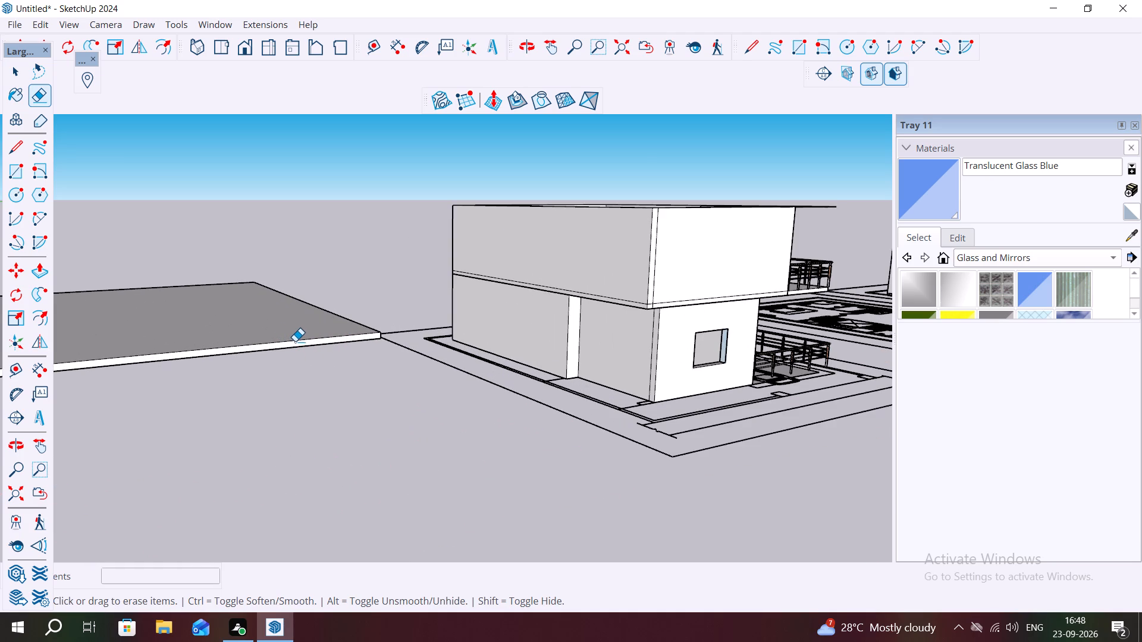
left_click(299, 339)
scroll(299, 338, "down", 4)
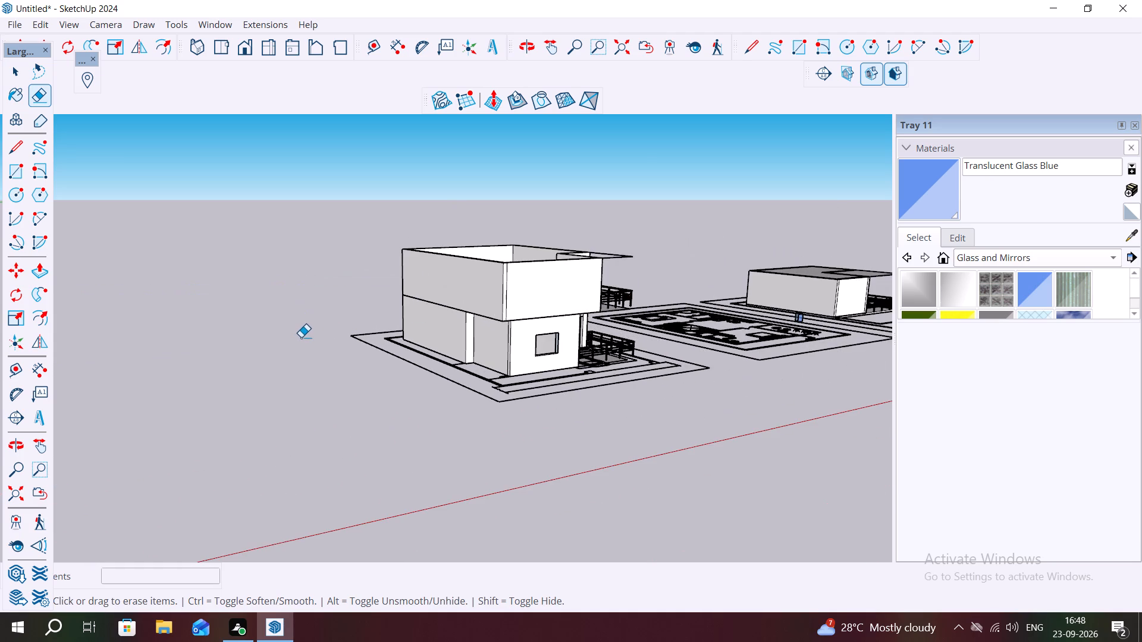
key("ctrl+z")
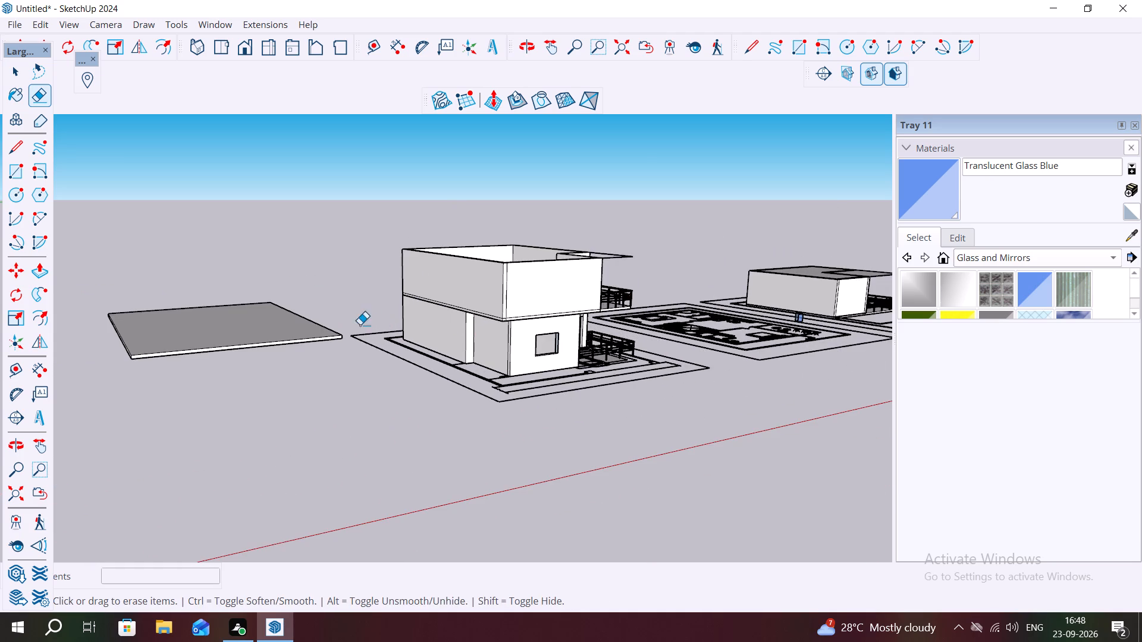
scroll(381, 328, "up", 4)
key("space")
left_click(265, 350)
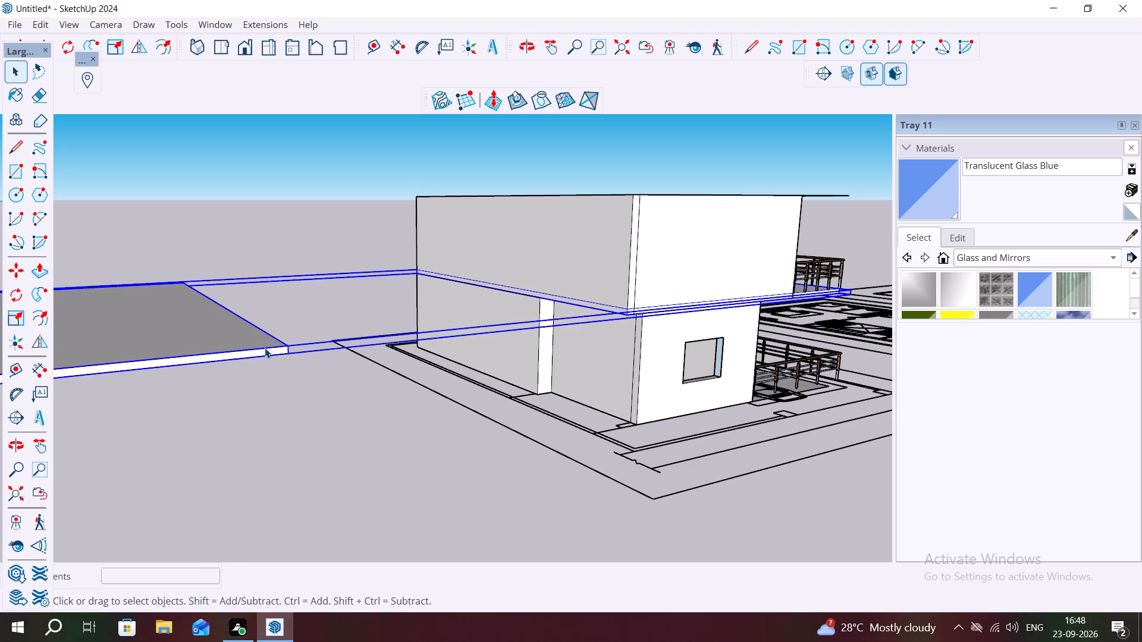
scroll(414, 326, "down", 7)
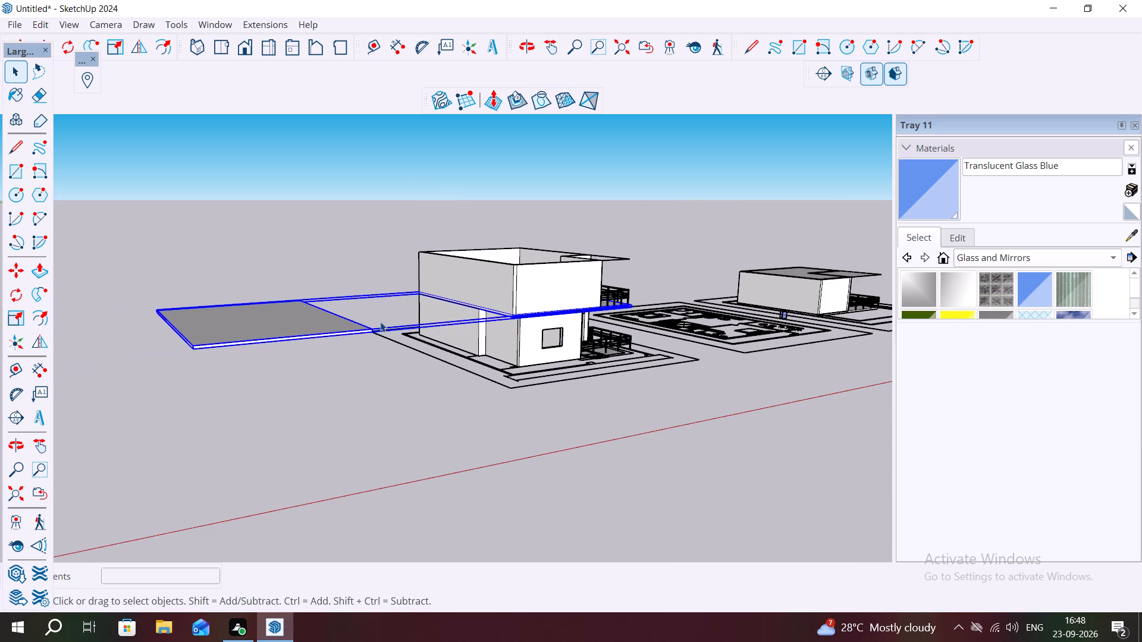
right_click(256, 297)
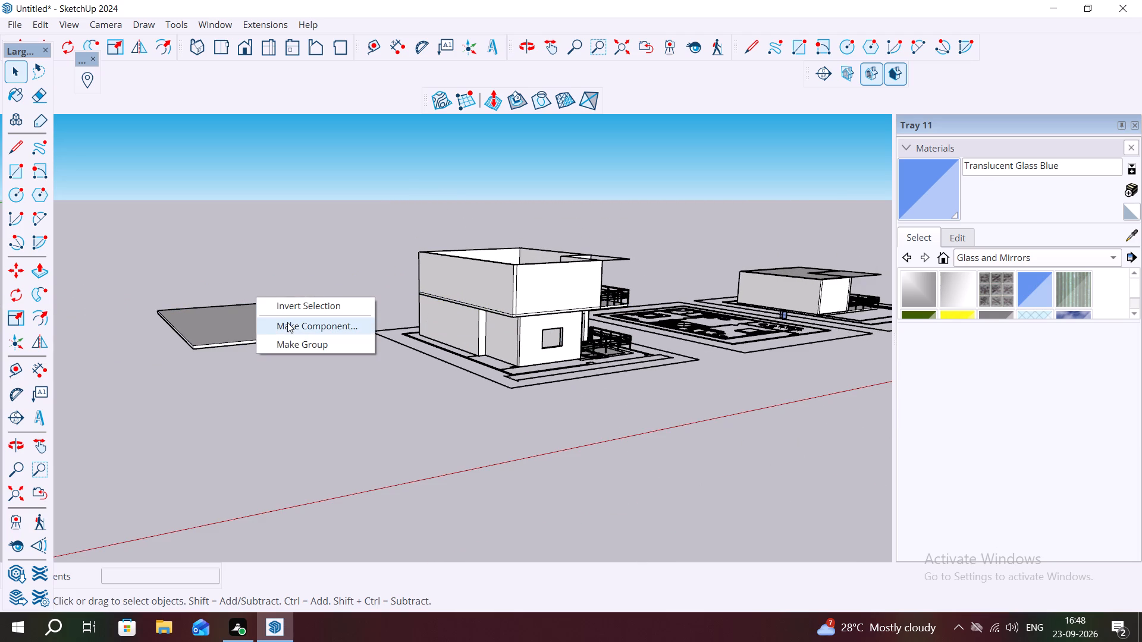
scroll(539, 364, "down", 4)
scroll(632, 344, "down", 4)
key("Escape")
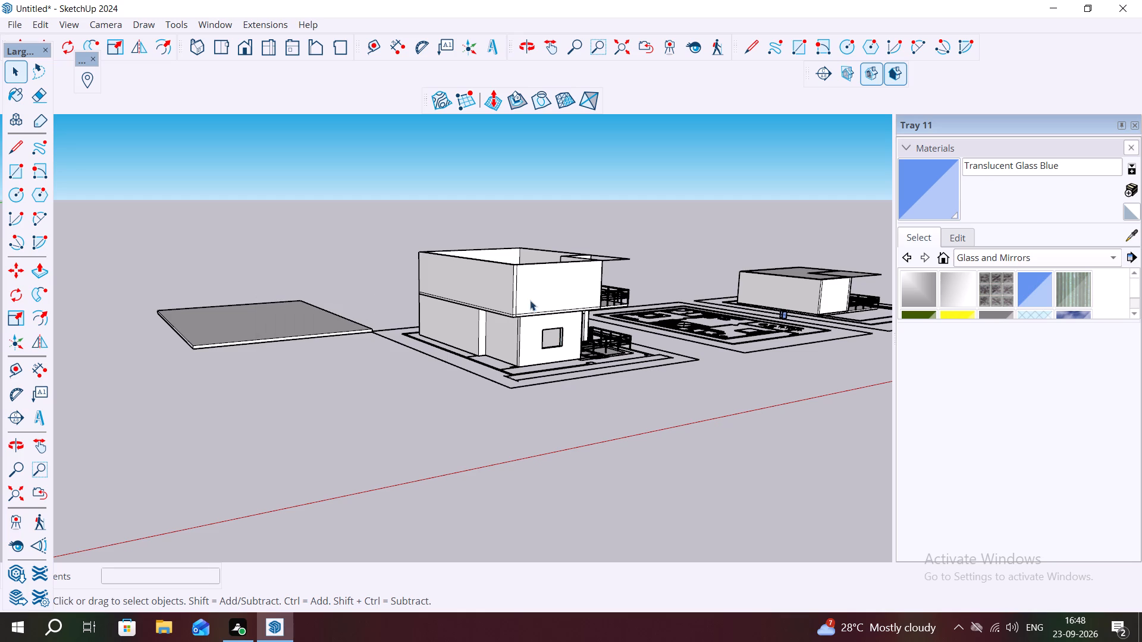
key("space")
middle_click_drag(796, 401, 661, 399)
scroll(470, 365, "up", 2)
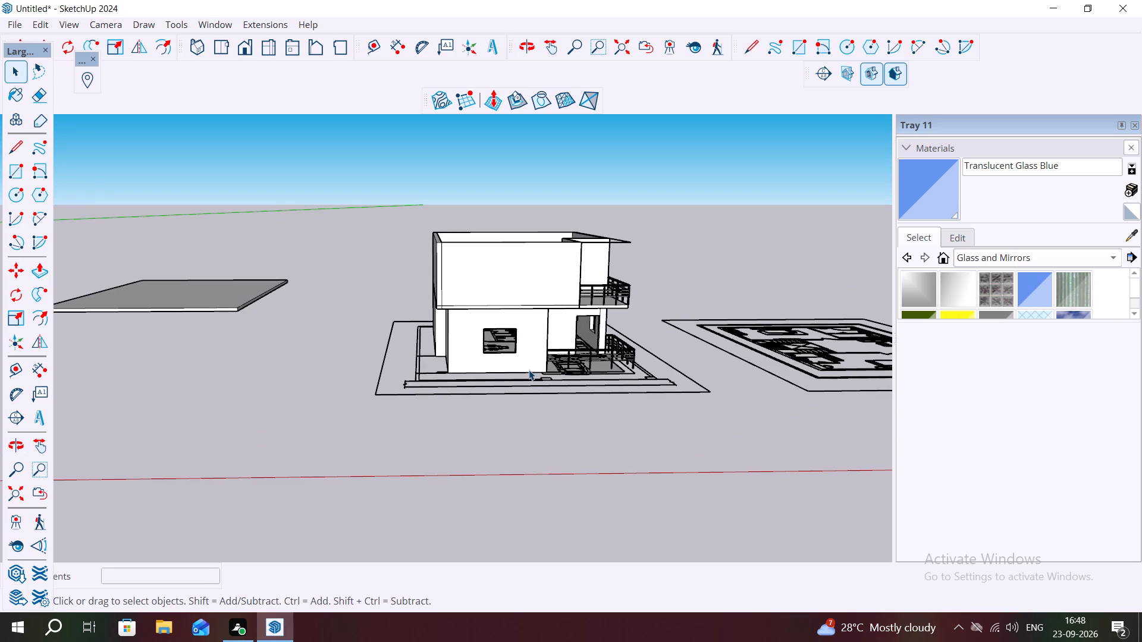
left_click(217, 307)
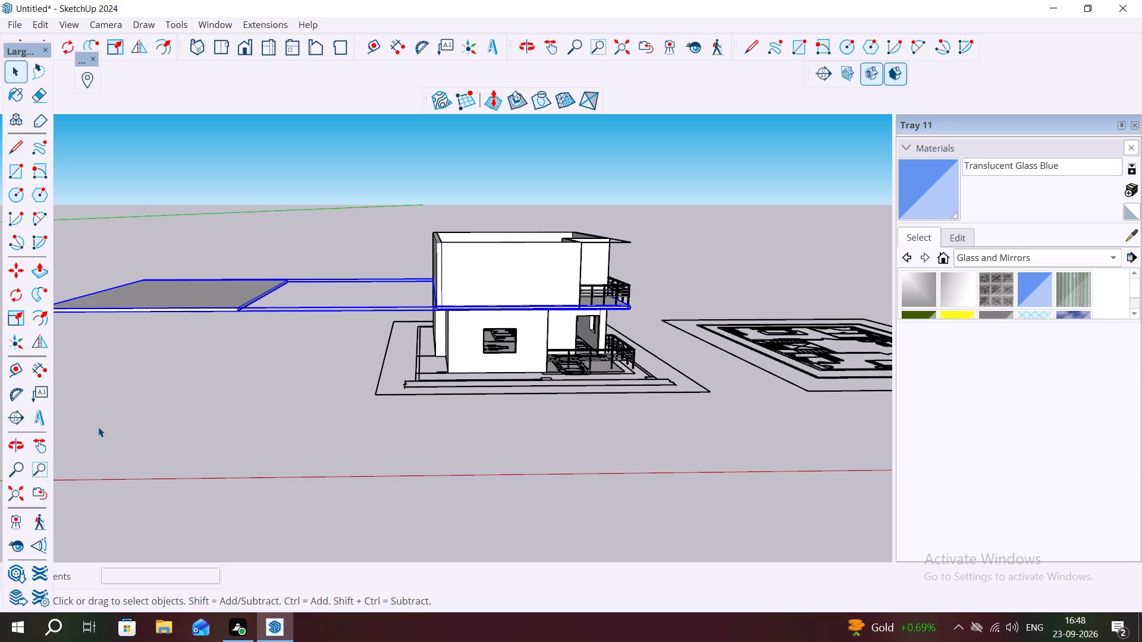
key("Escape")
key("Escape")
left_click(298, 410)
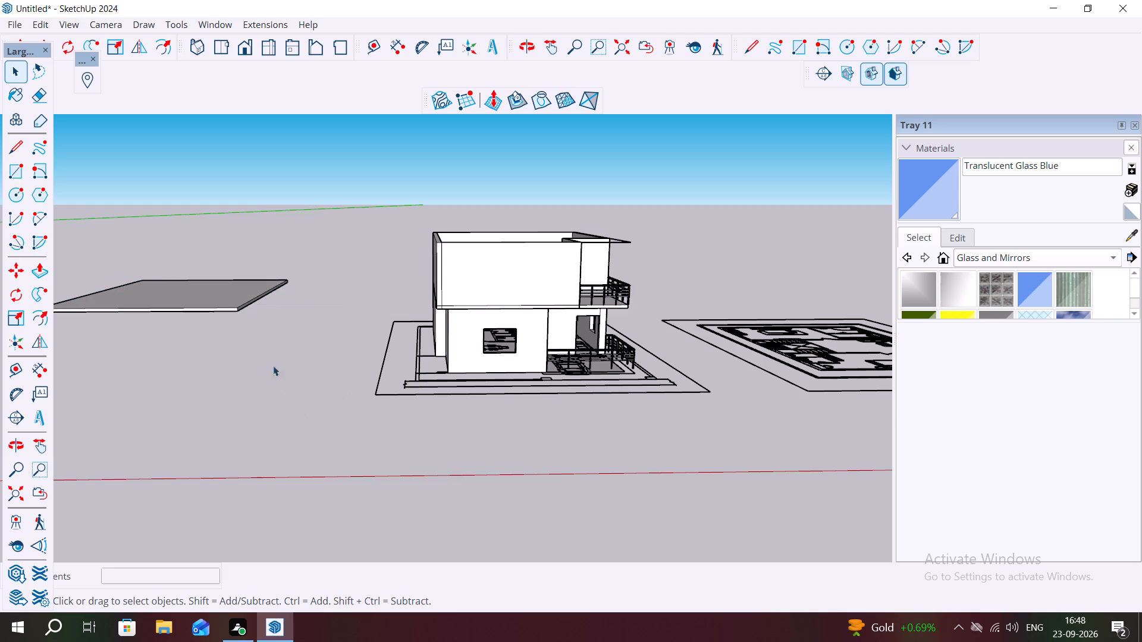
Open the slab group for editing and delete the detached slab piece that lies beyond the stacked building.
double_click(241, 310)
left_click(241, 310)
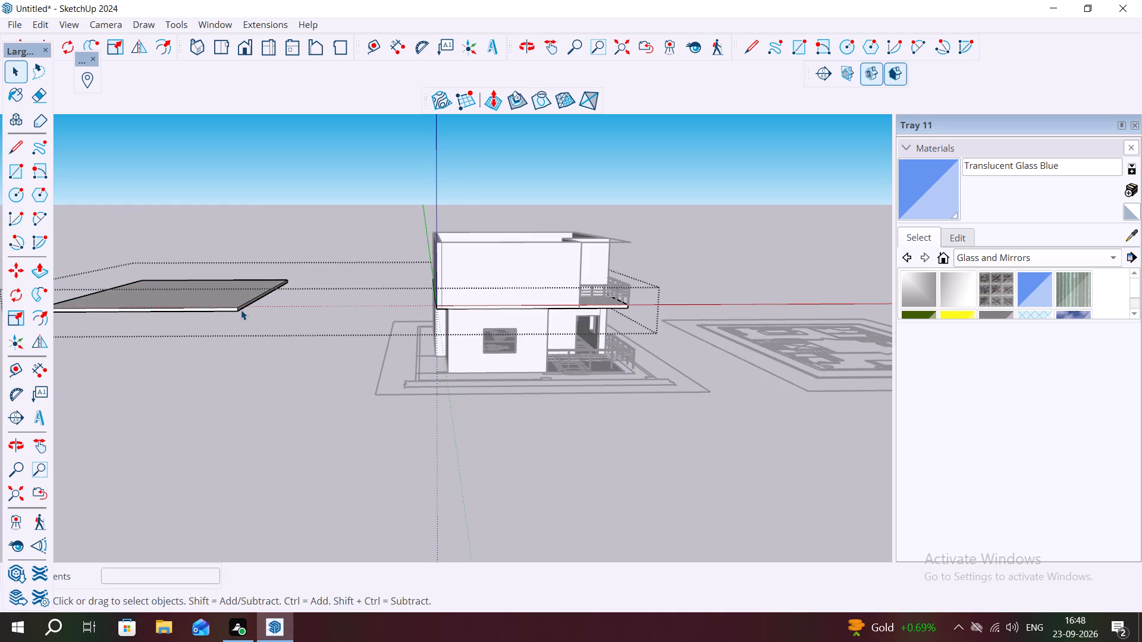
scroll(162, 304, "up", 1)
key("Delete")
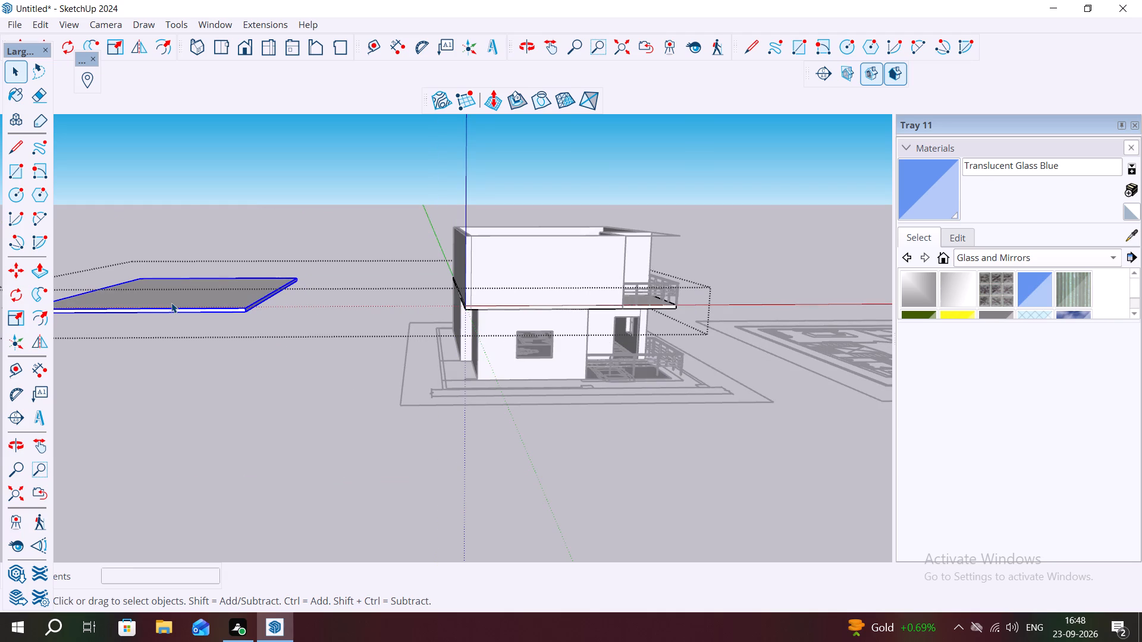
key("space")
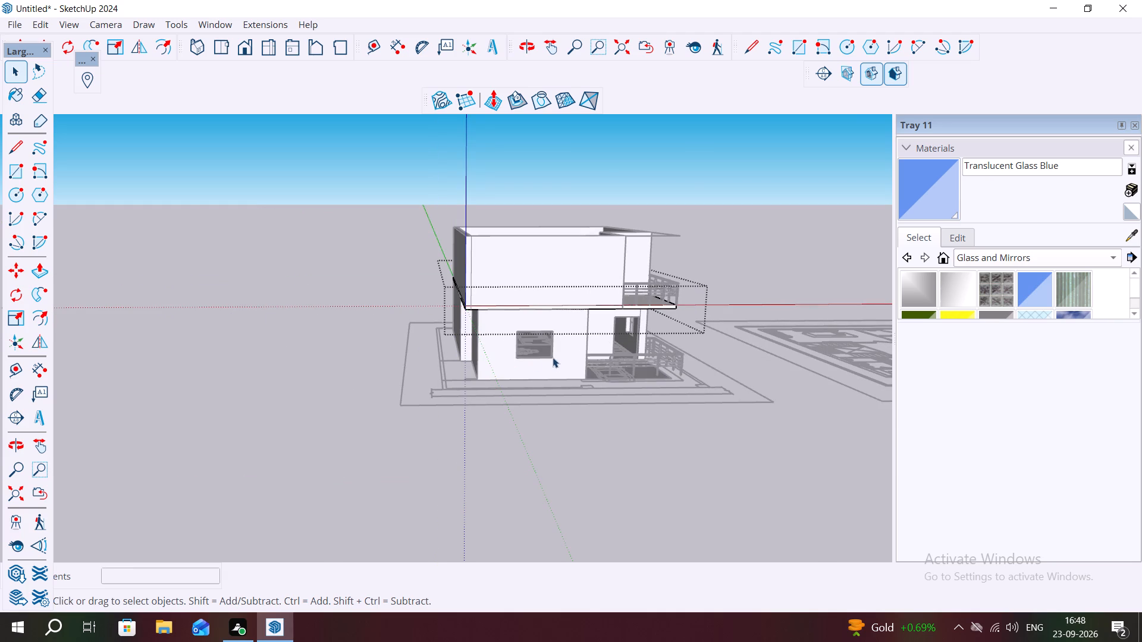
scroll(487, 310, "down", 2)
left_click(374, 311)
Inside its group, move the slab beneath the upper storey 10' straight down to the base of the ground storey.
scroll(604, 313, "up", 5)
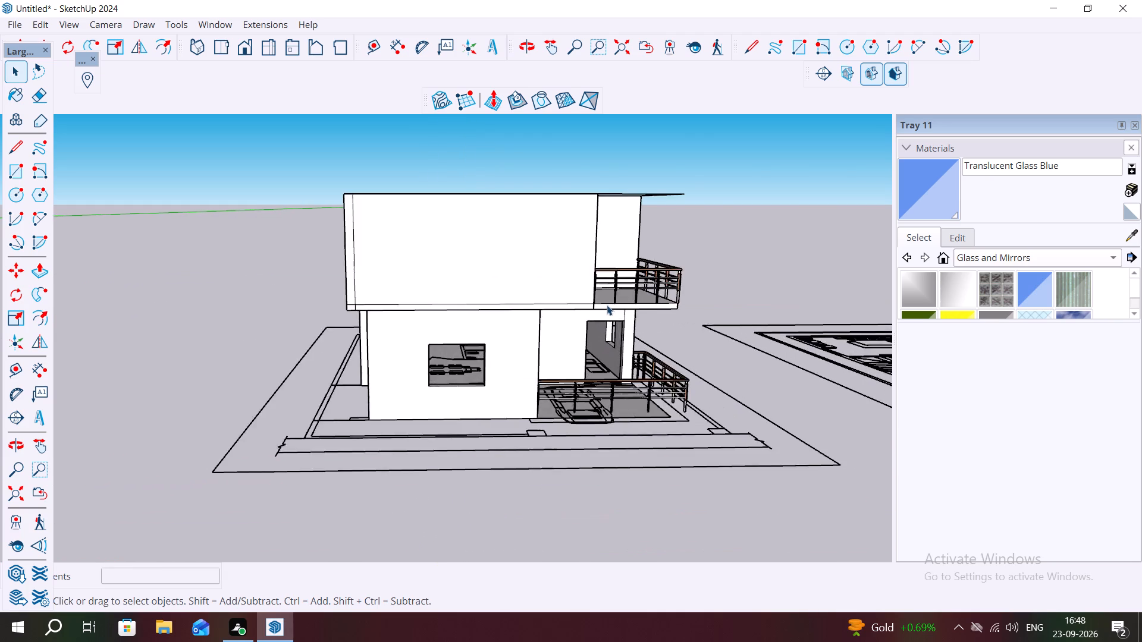
scroll(607, 305, "up", 3)
double_click(622, 301)
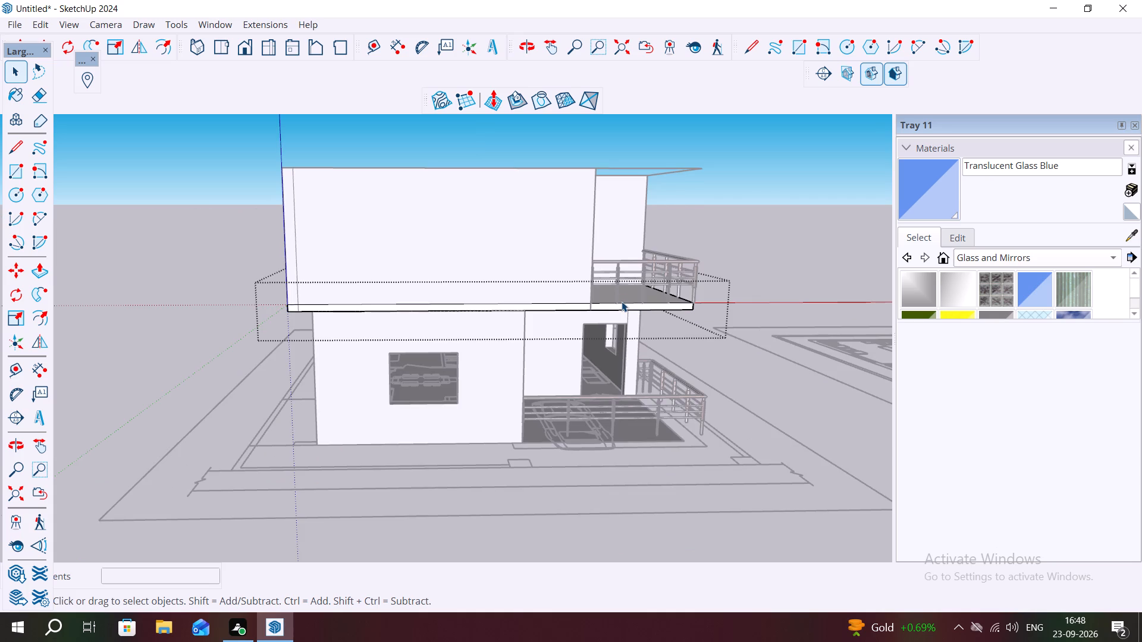
key("m")
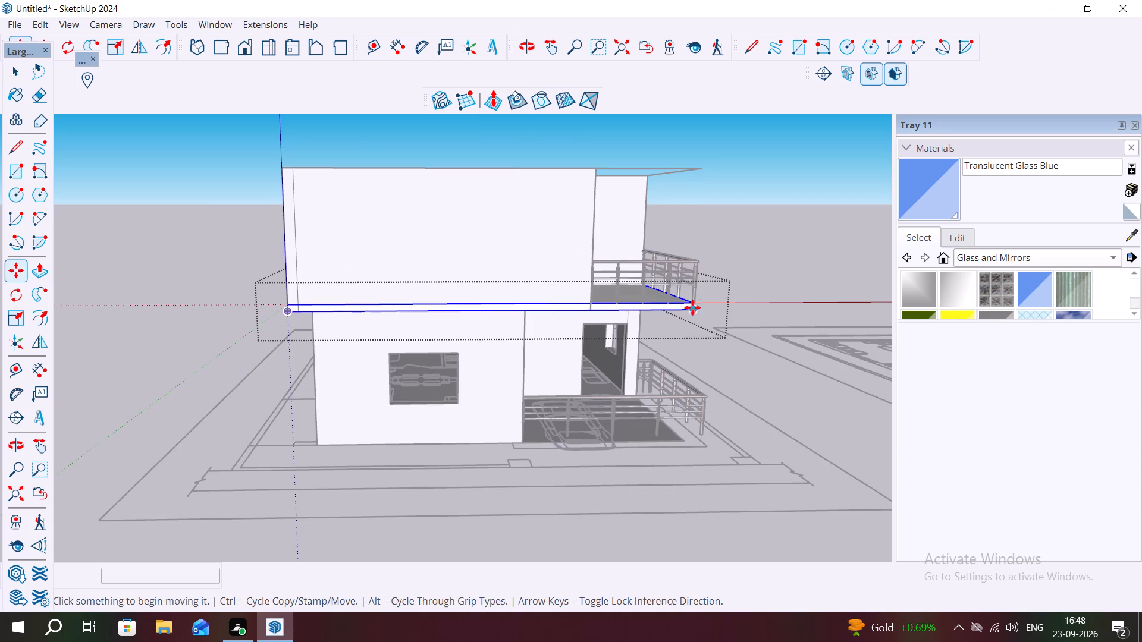
left_click(696, 309)
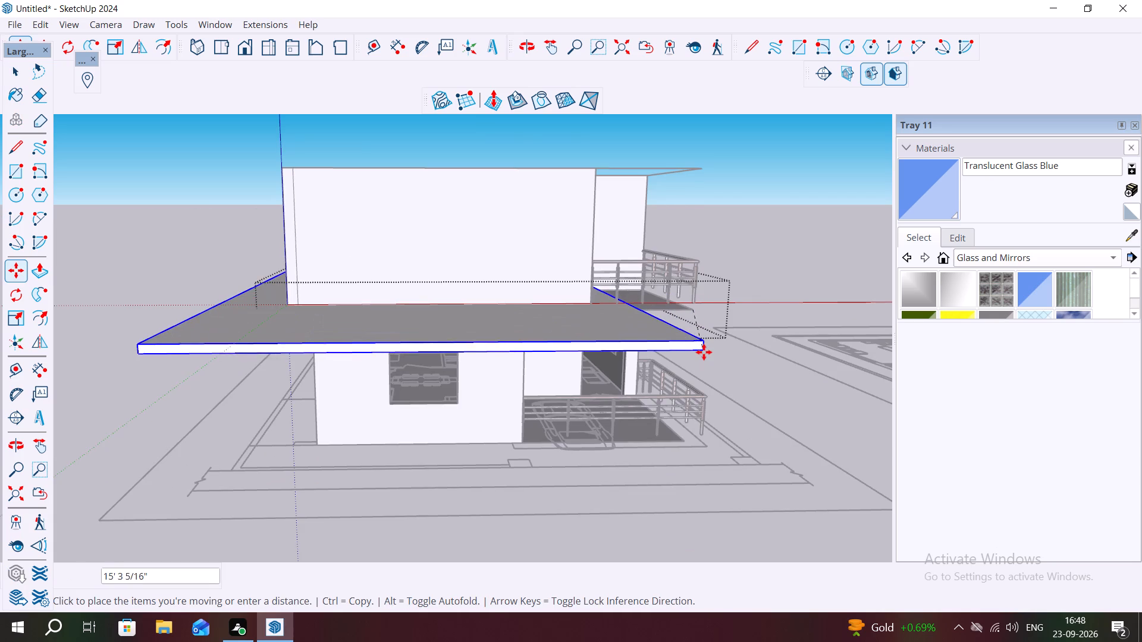
key("Down")
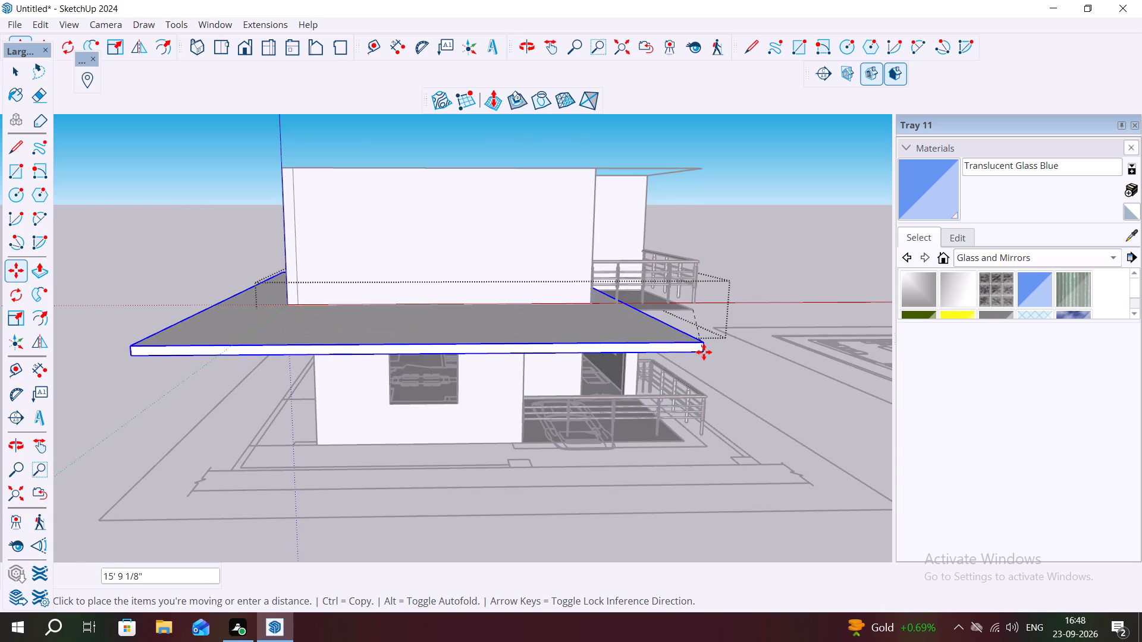
key("Up")
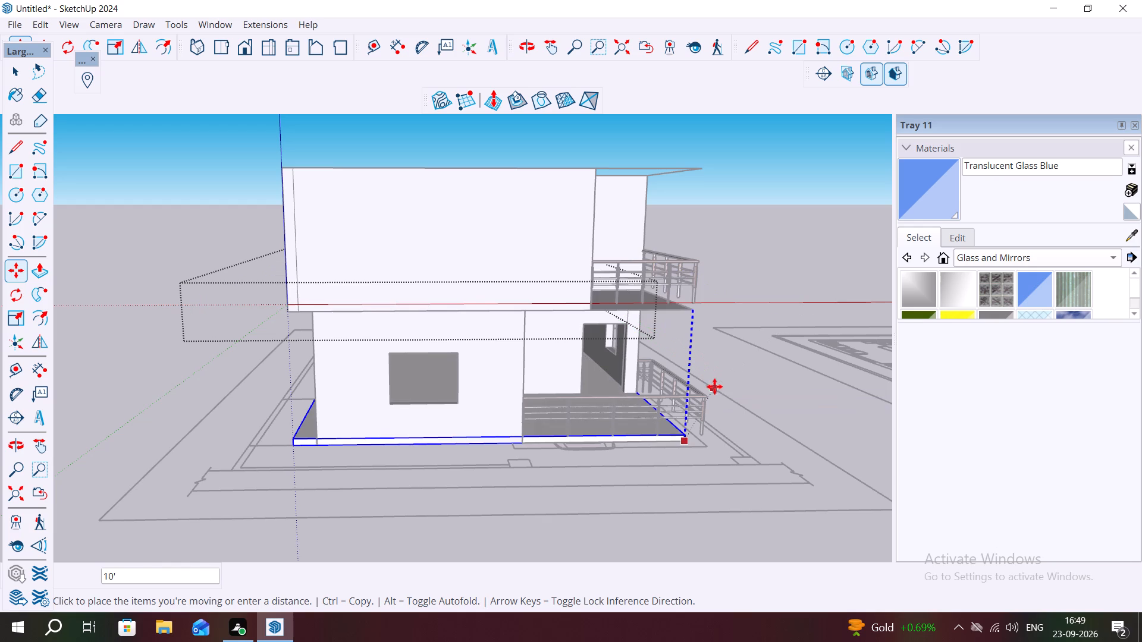
scroll(713, 393, "up", 4)
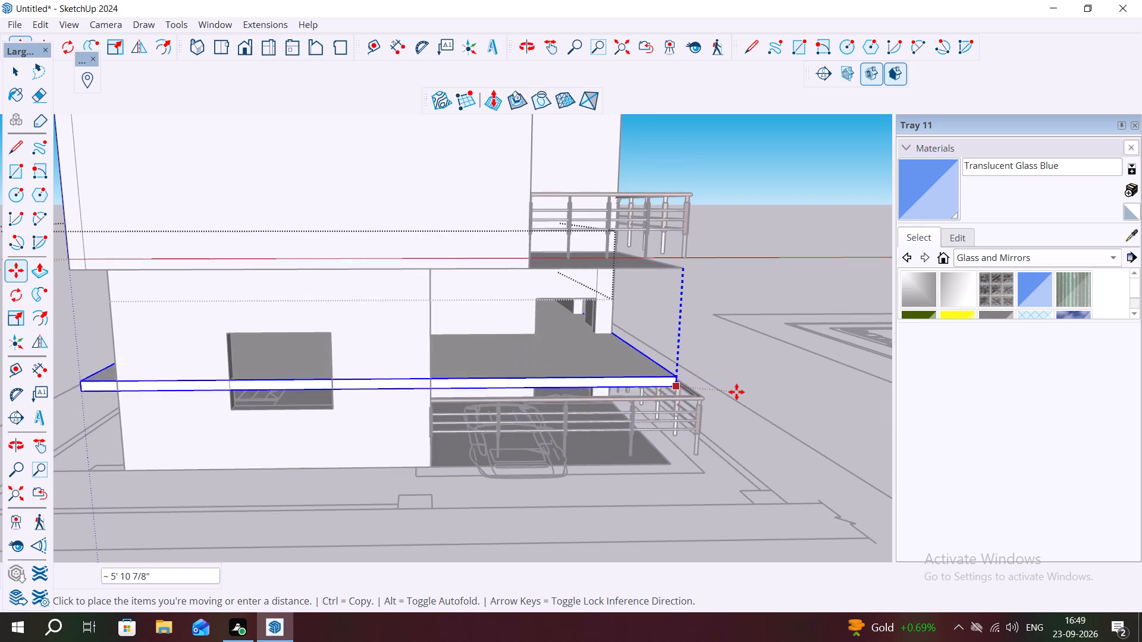
left_click(717, 455)
Move the lowered slab about 1' 10" along the red axis so its front corner meets the ground-floor balcony railing's corner.
left_click(669, 461)
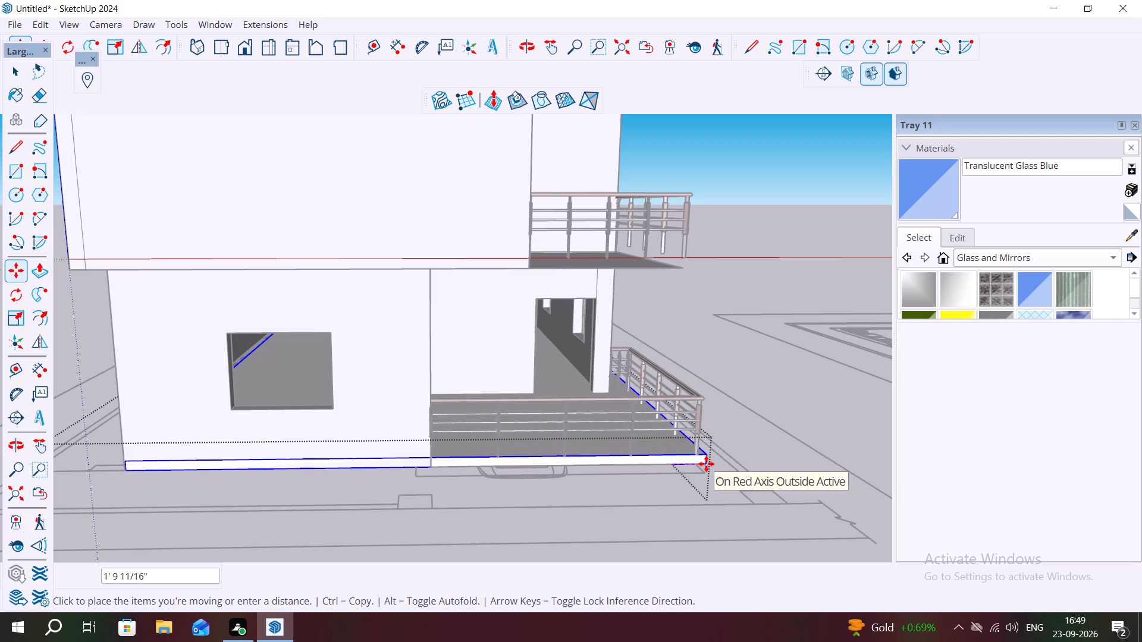
left_click(706, 464)
scroll(680, 475, "down", 7)
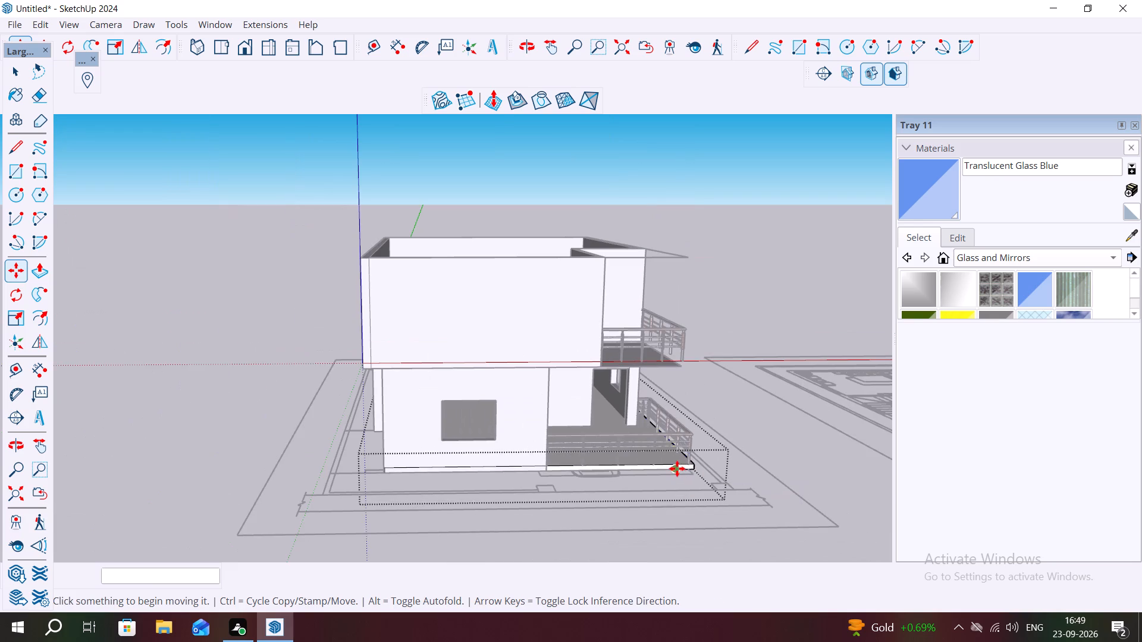
key("space")
left_click(647, 490)
middle_click_drag(467, 438, 715, 483)
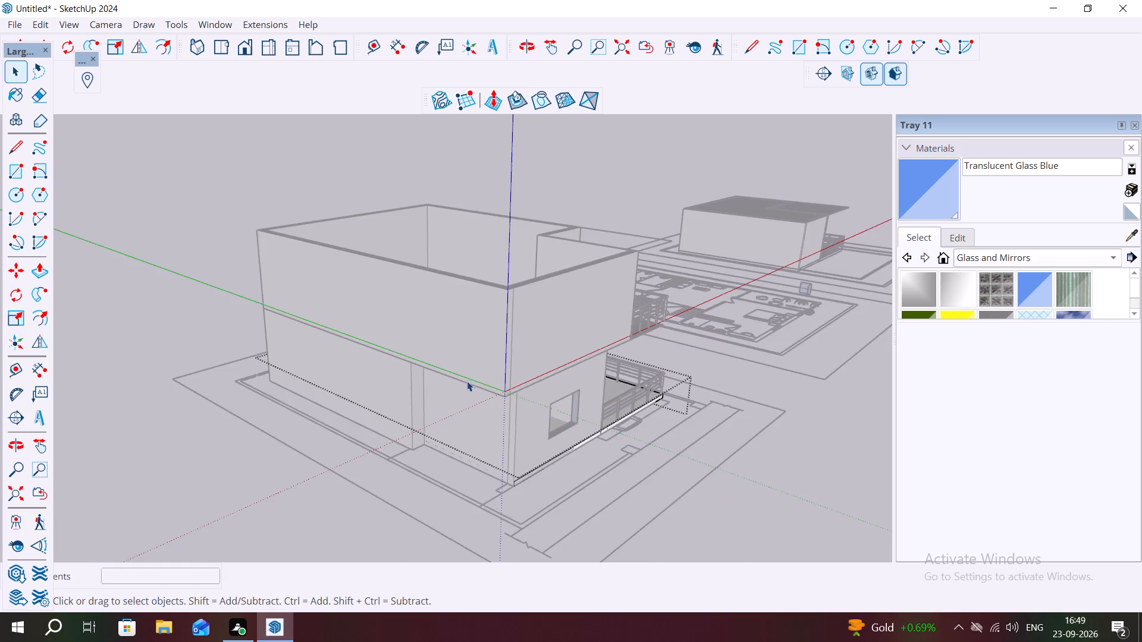
scroll(465, 378, "up", 3)
left_click(799, 426)
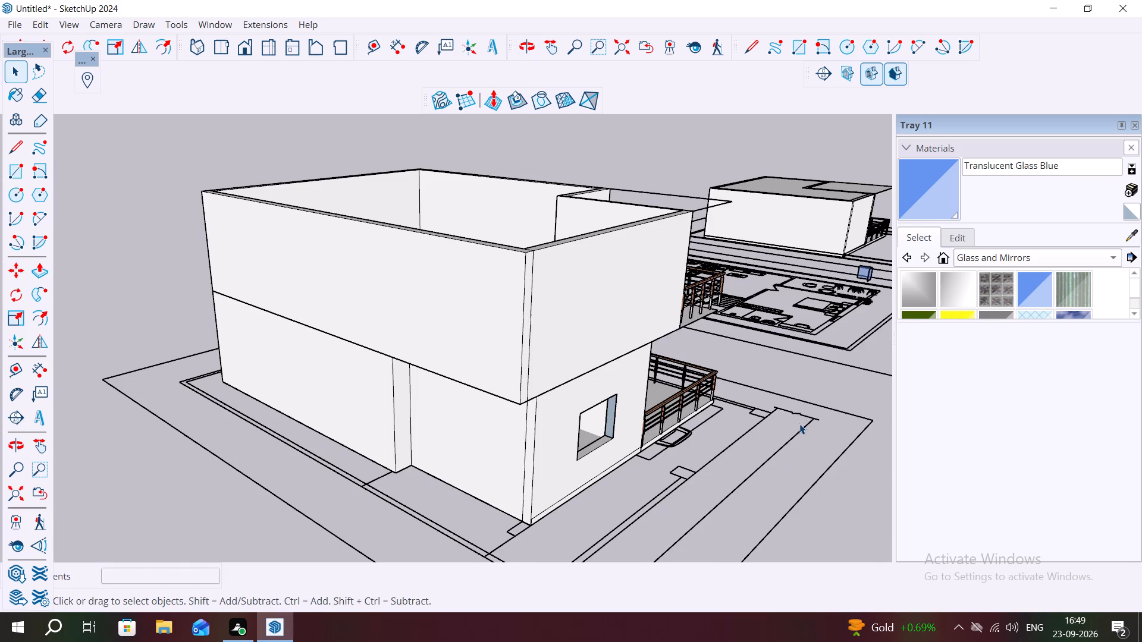
Examine the two stacked storeys from below, the front and above, checking the overhang, balcony slabs and railings.
middle_click_drag(529, 401, 528, 278)
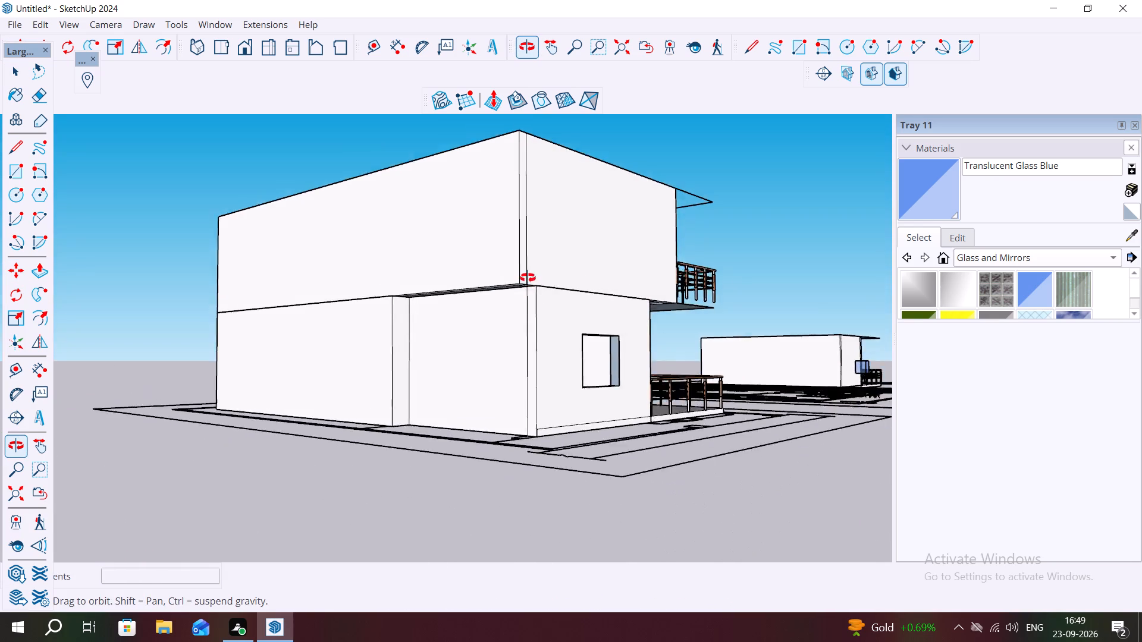
middle_click_drag(528, 278, 524, 261)
scroll(509, 257, "up", 3)
middle_click_drag(504, 257, 412, 240)
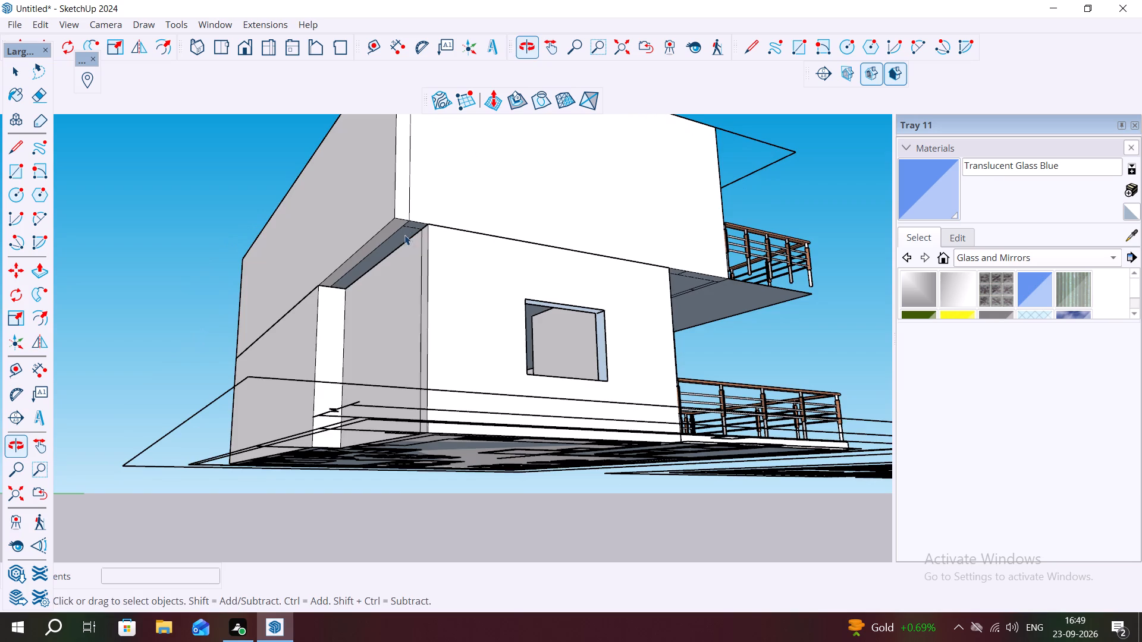
scroll(366, 219, "up", 3)
middle_click_drag(381, 264, 253, 298)
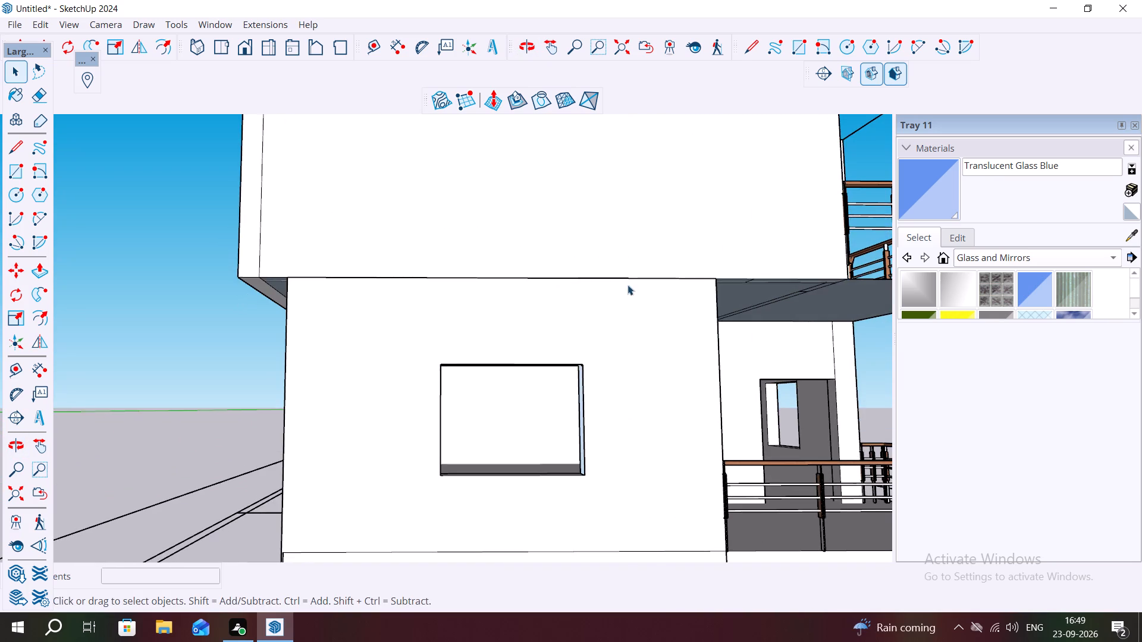
middle_click_drag(605, 285, 531, 286)
scroll(507, 267, "down", 2)
scroll(454, 250, "down", 9)
middle_click_drag(460, 226, 453, 290)
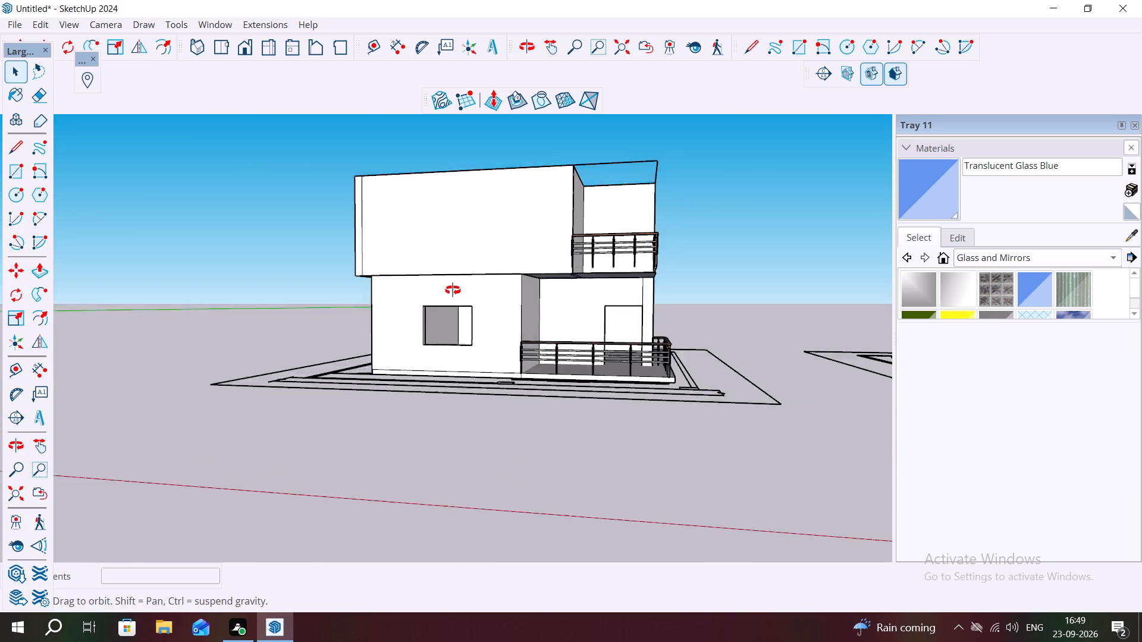
middle_click_drag(453, 290, 453, 292)
scroll(443, 231, "up", 3)
middle_click_drag(440, 242, 463, 294)
scroll(463, 294, "down", 2)
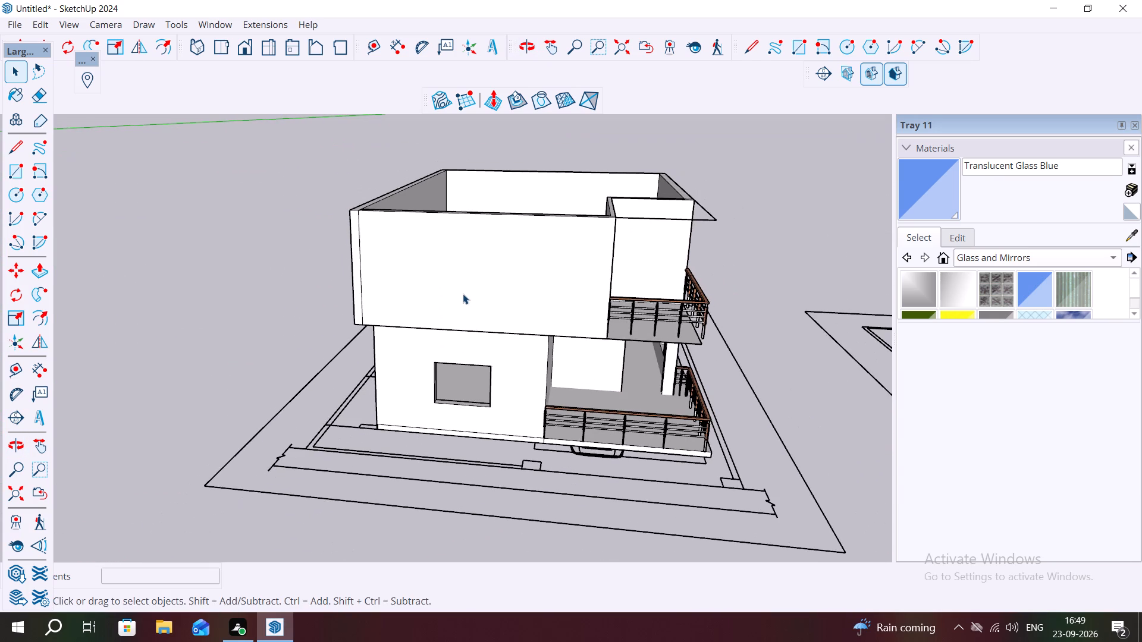
scroll(441, 265, "down", 10)
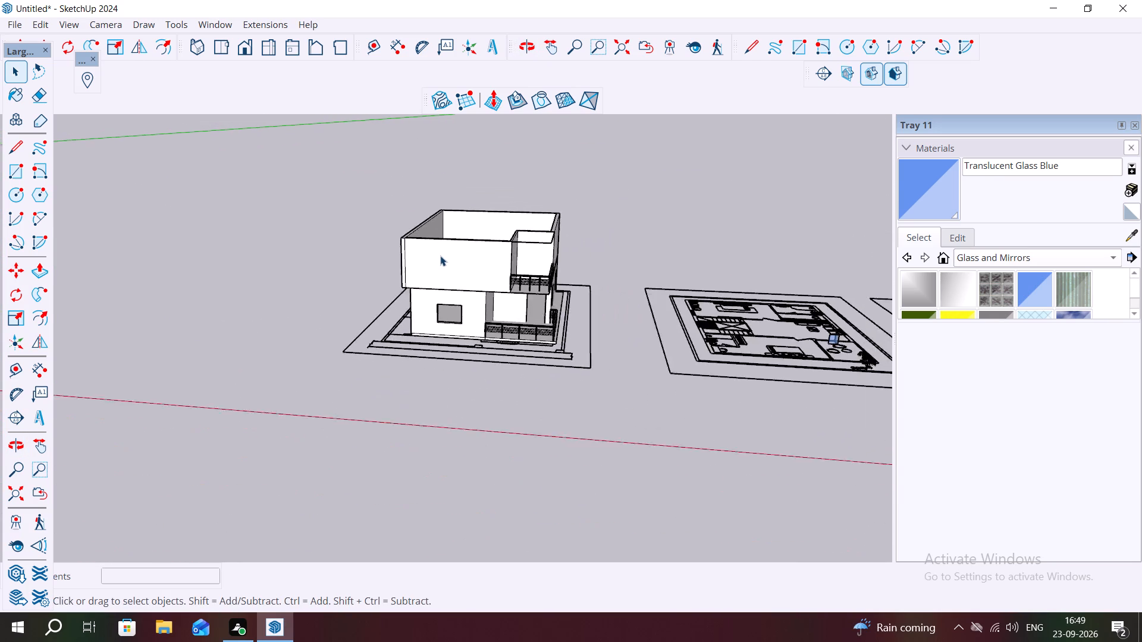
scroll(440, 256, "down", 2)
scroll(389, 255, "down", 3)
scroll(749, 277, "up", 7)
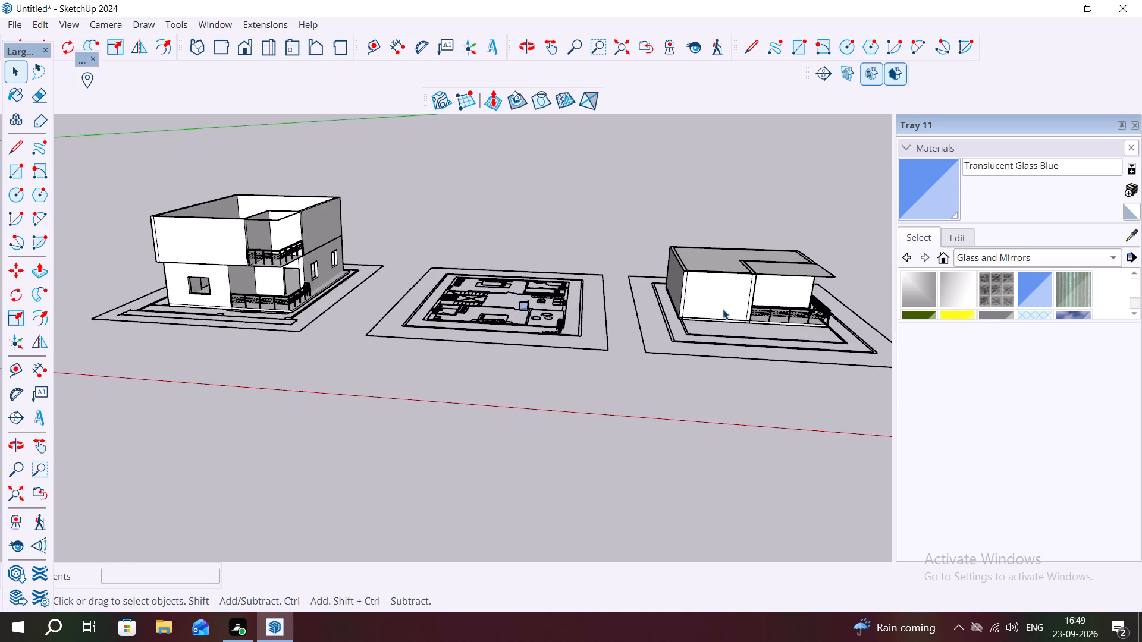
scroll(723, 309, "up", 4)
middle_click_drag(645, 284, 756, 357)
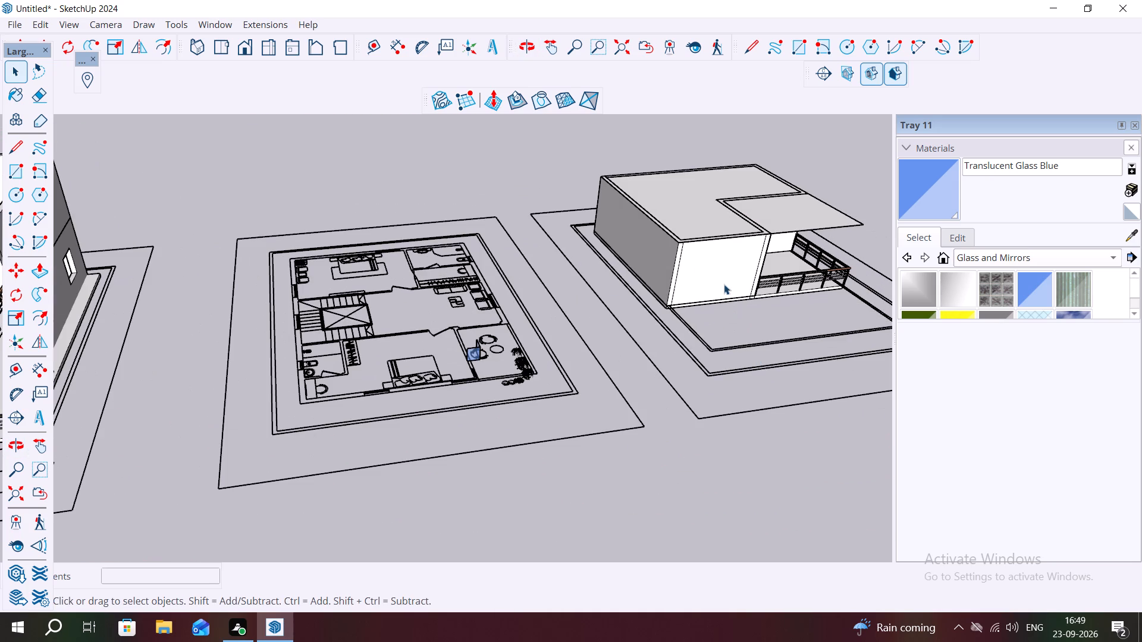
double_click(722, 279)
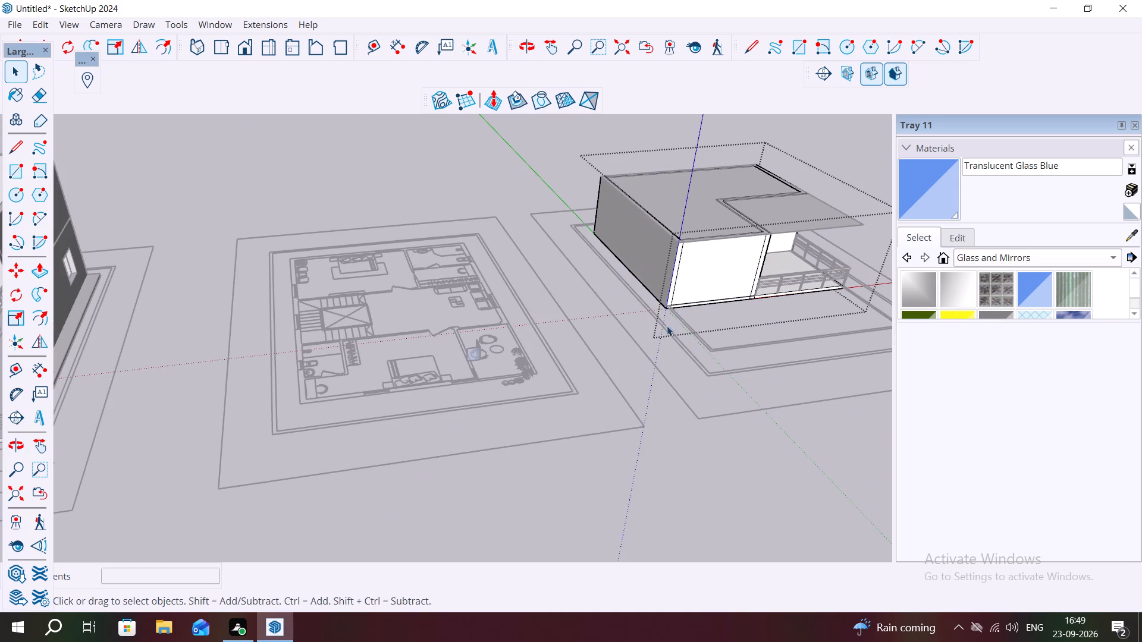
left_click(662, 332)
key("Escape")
Move the third floor module about 115' 1" onto the two-storey building, matching its rear base corner to the upper storey's top rear corner.
left_click(677, 265)
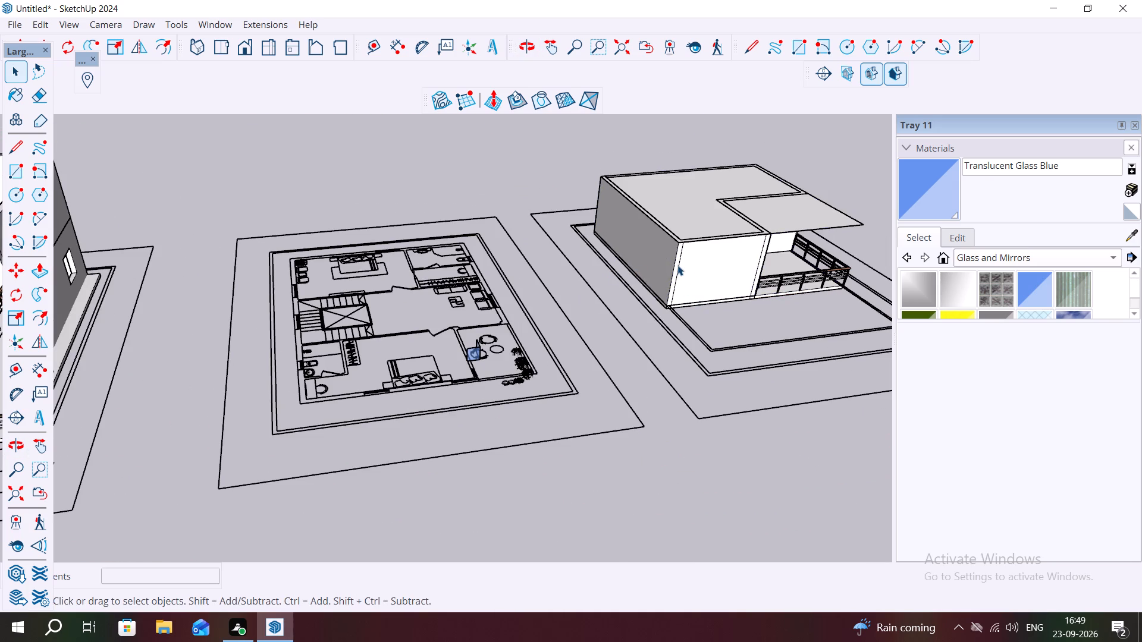
key("m")
scroll(560, 168, "up", 2)
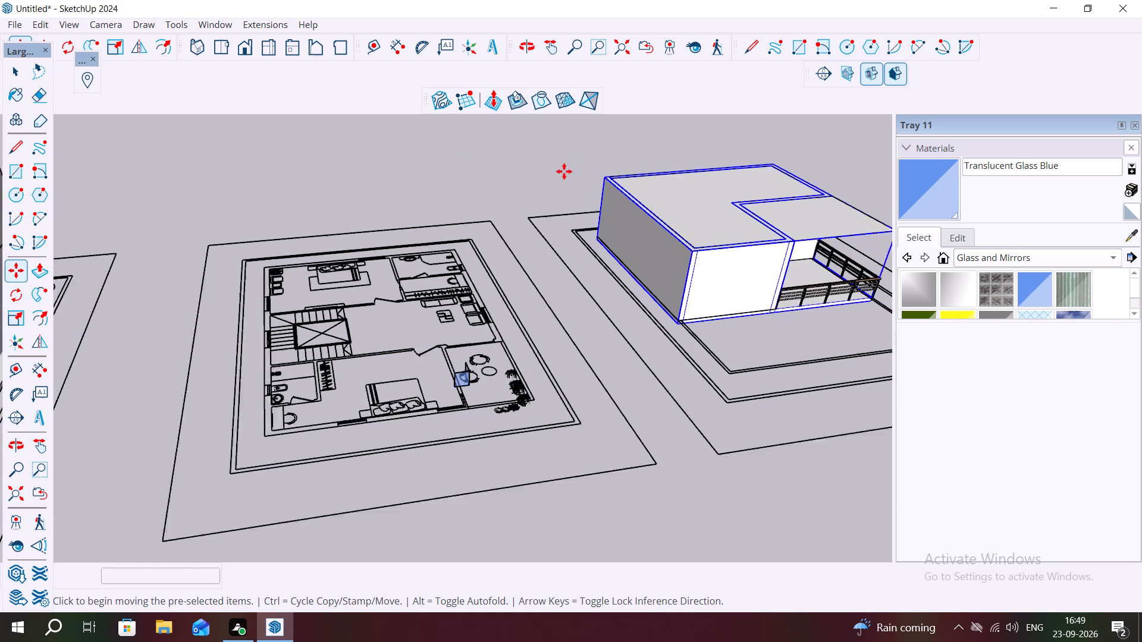
scroll(564, 171, "up", 13)
left_click(608, 272)
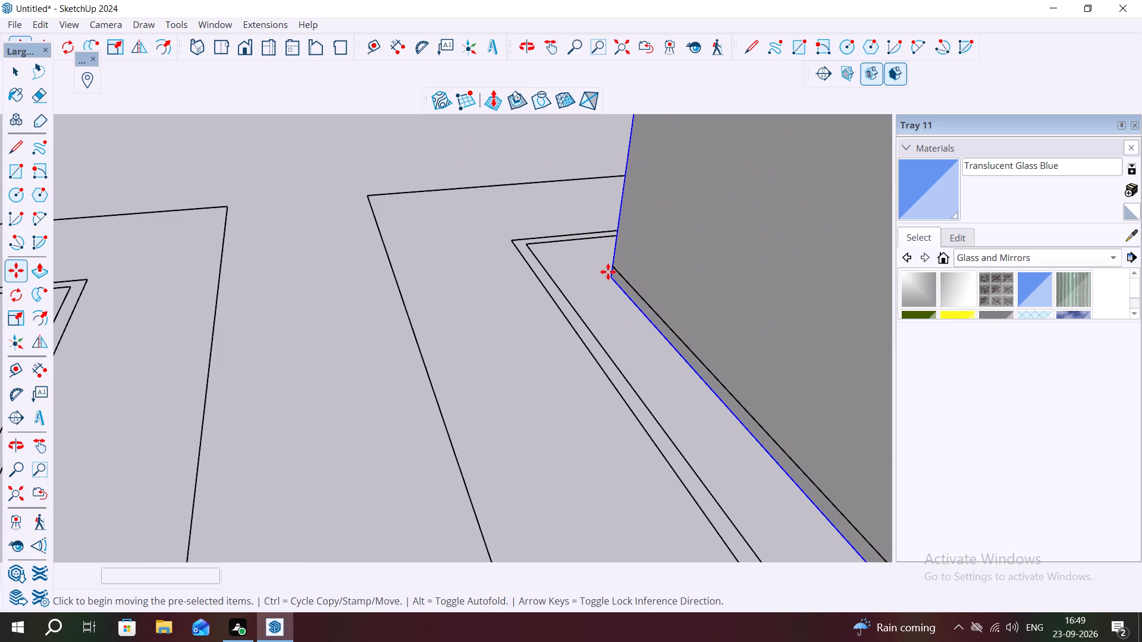
scroll(603, 257, "down", 12)
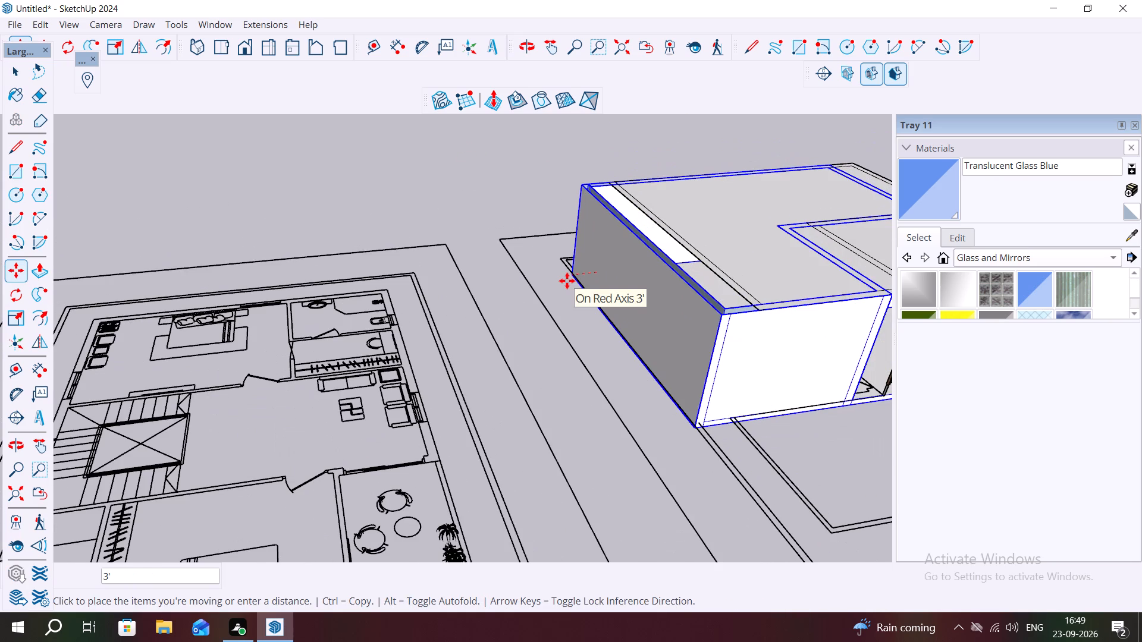
scroll(567, 281, "down", 4)
middle_click_drag(605, 244, 593, 179)
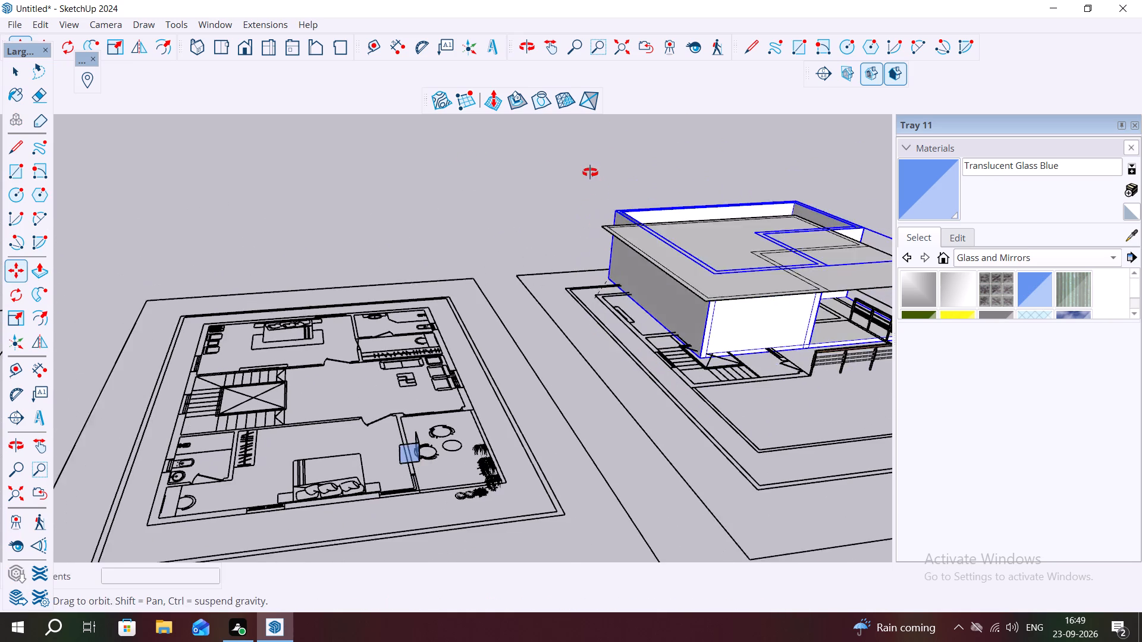
scroll(525, 186, "down", 3)
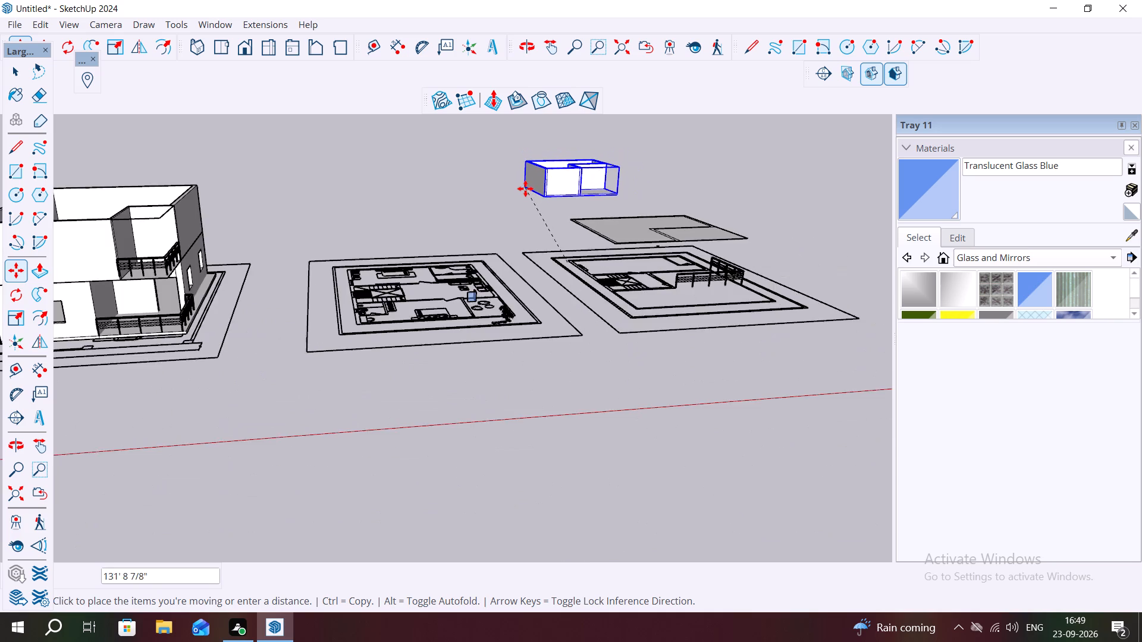
scroll(525, 188, "down", 6)
scroll(253, 191, "up", 5)
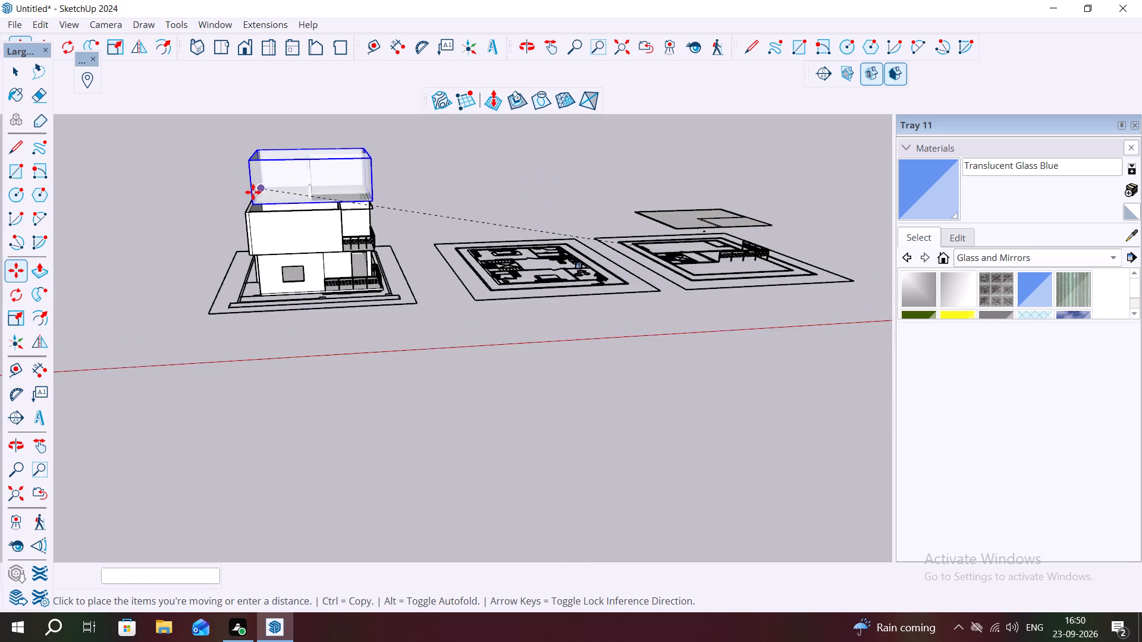
scroll(253, 192, "up", 1)
middle_click_drag(250, 193, 444, 307)
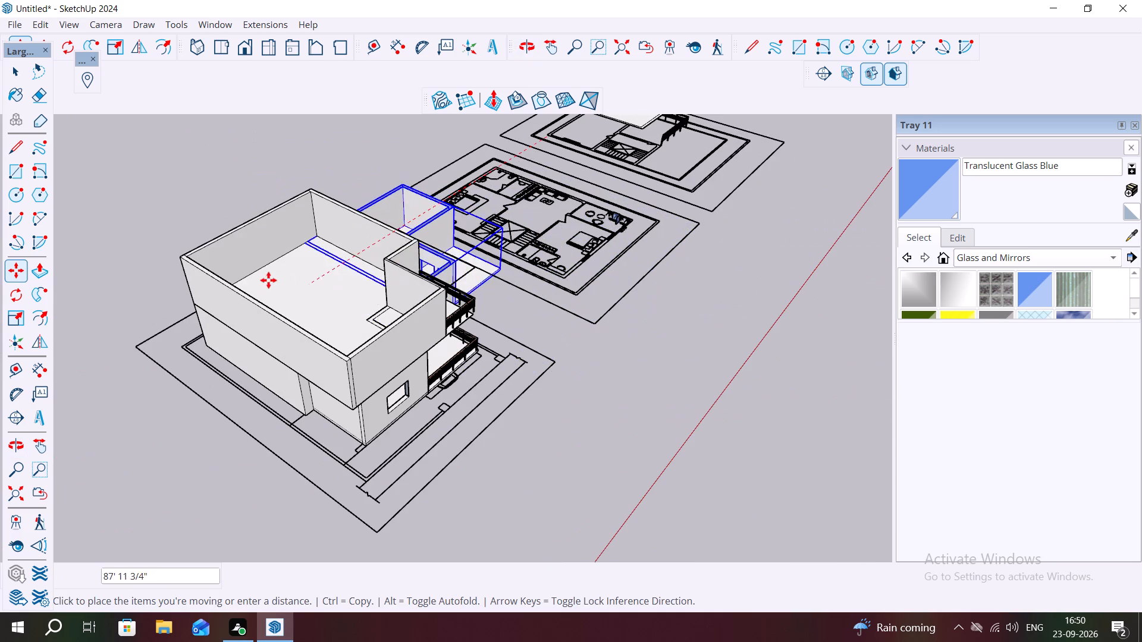
scroll(181, 256, "up", 9)
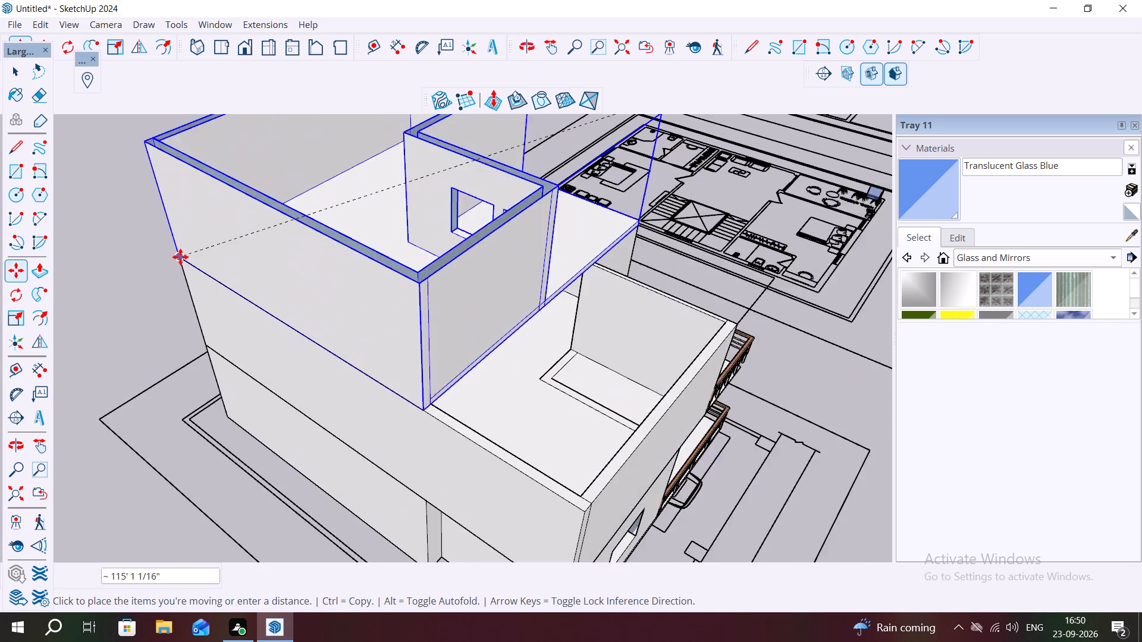
scroll(180, 257, "up", 8)
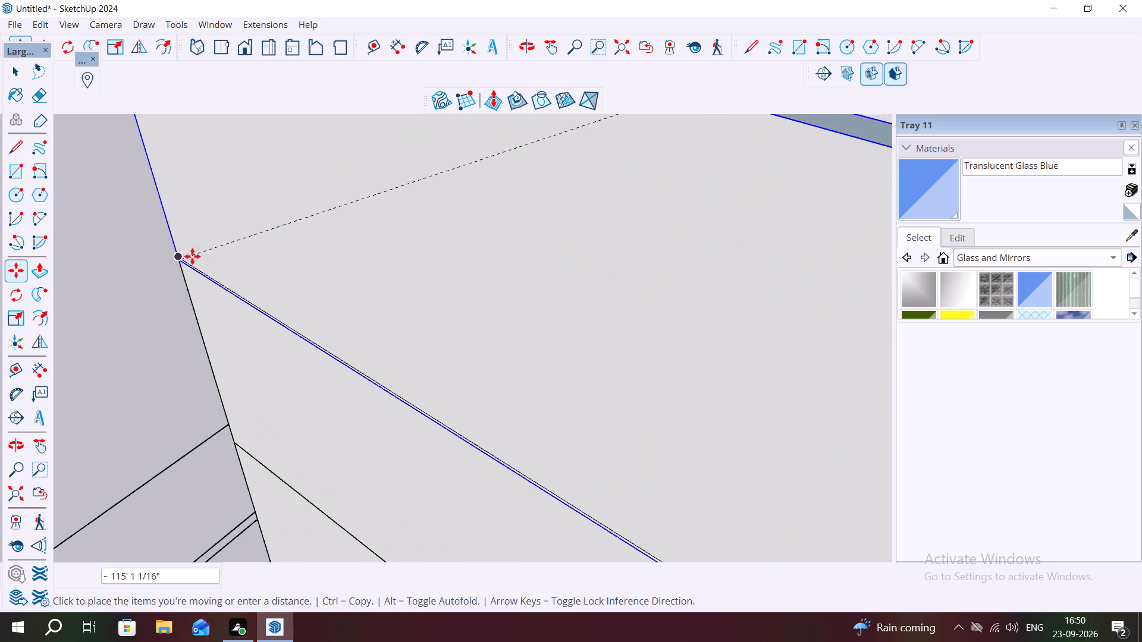
left_click(180, 255)
scroll(147, 265, "down", 2)
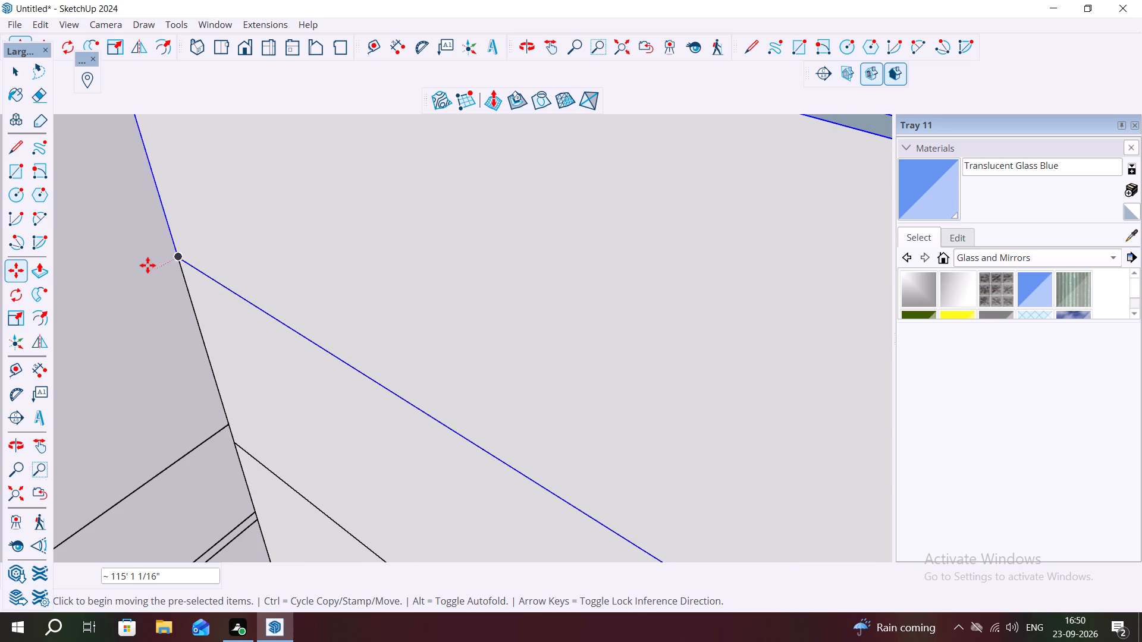
scroll(148, 265, "down", 19)
key("Escape")
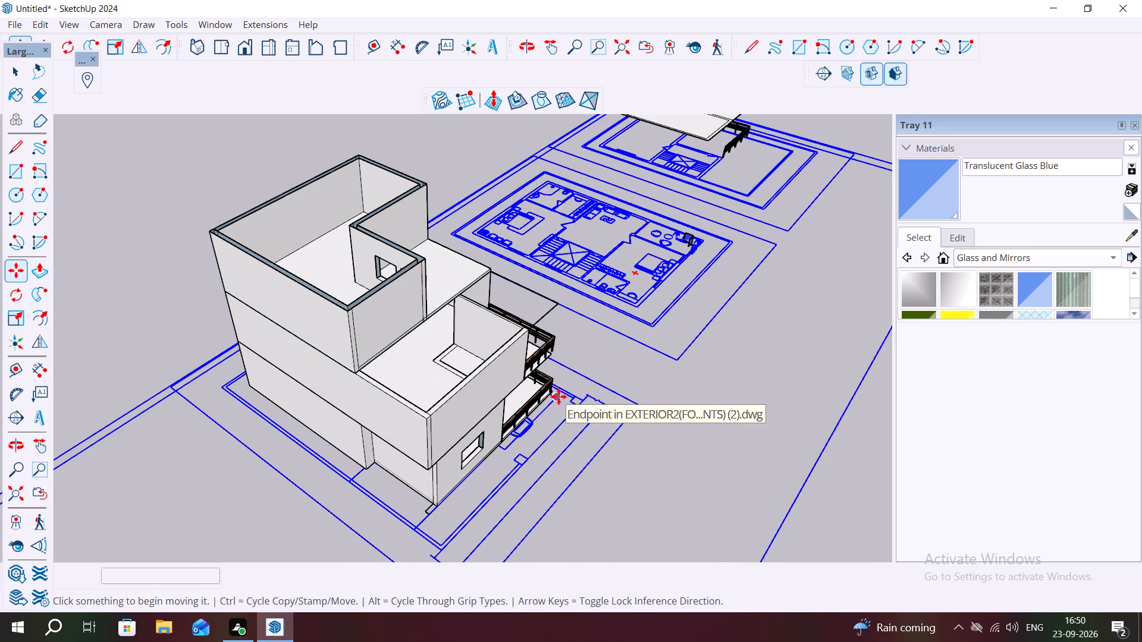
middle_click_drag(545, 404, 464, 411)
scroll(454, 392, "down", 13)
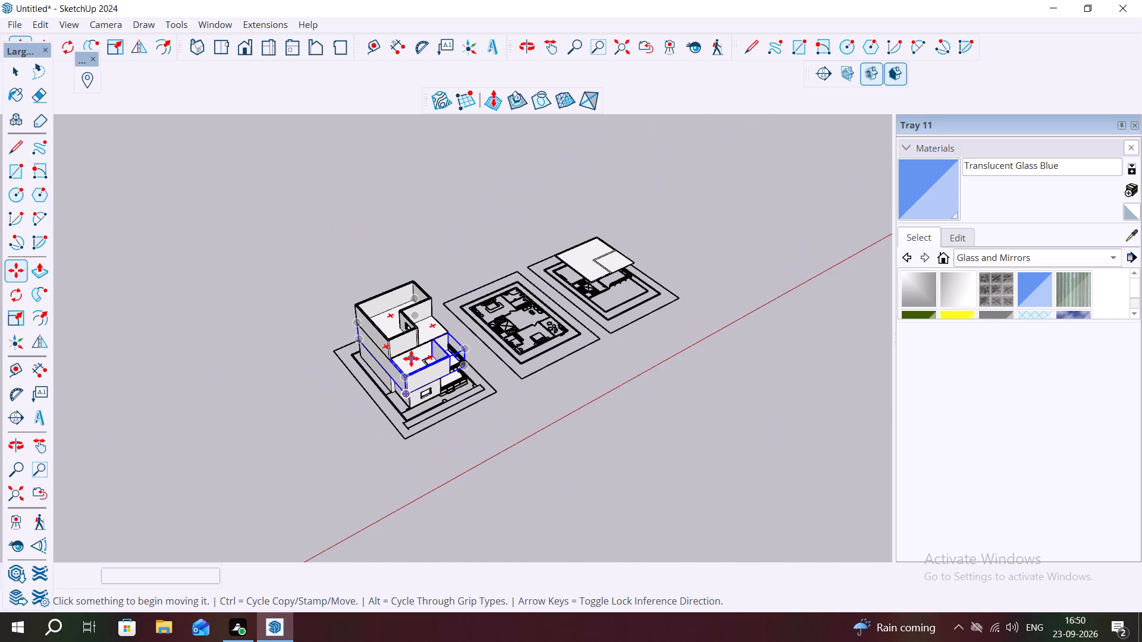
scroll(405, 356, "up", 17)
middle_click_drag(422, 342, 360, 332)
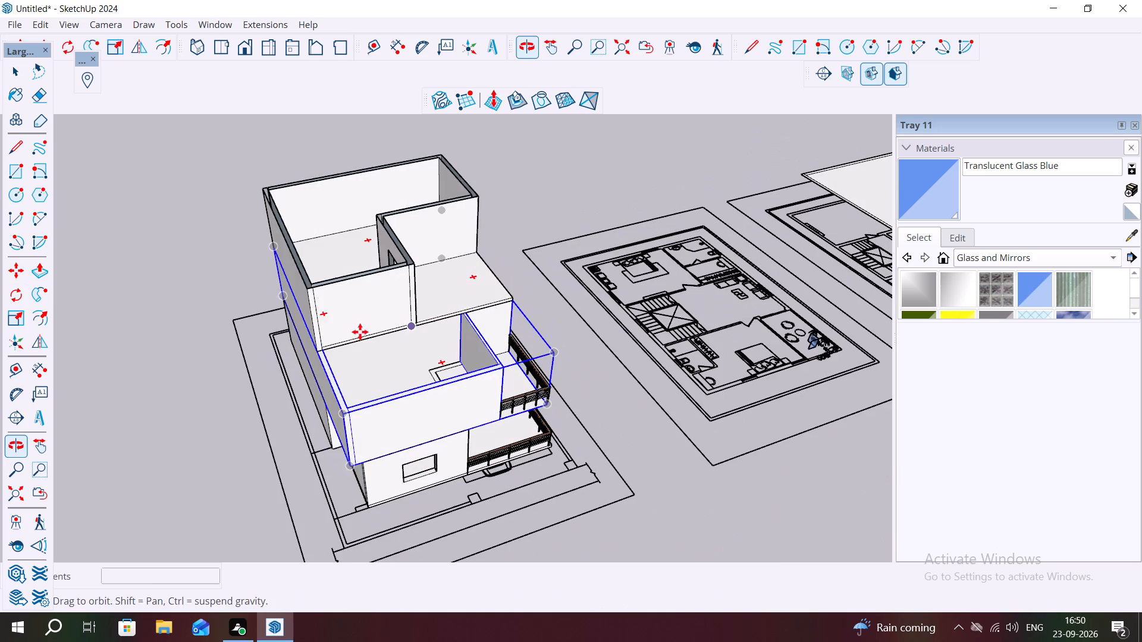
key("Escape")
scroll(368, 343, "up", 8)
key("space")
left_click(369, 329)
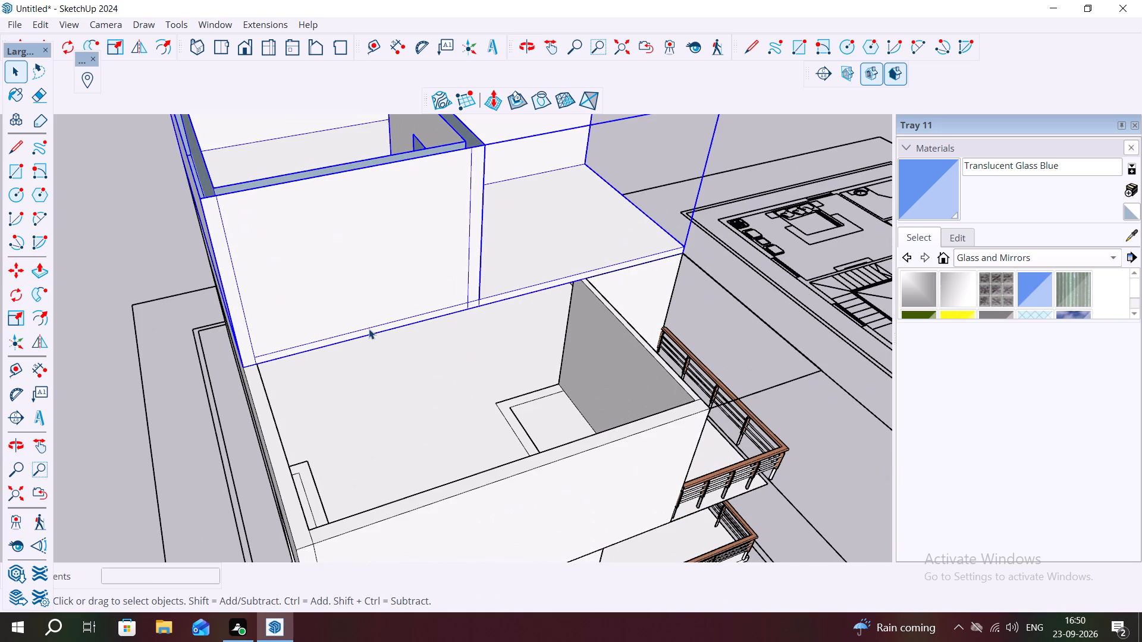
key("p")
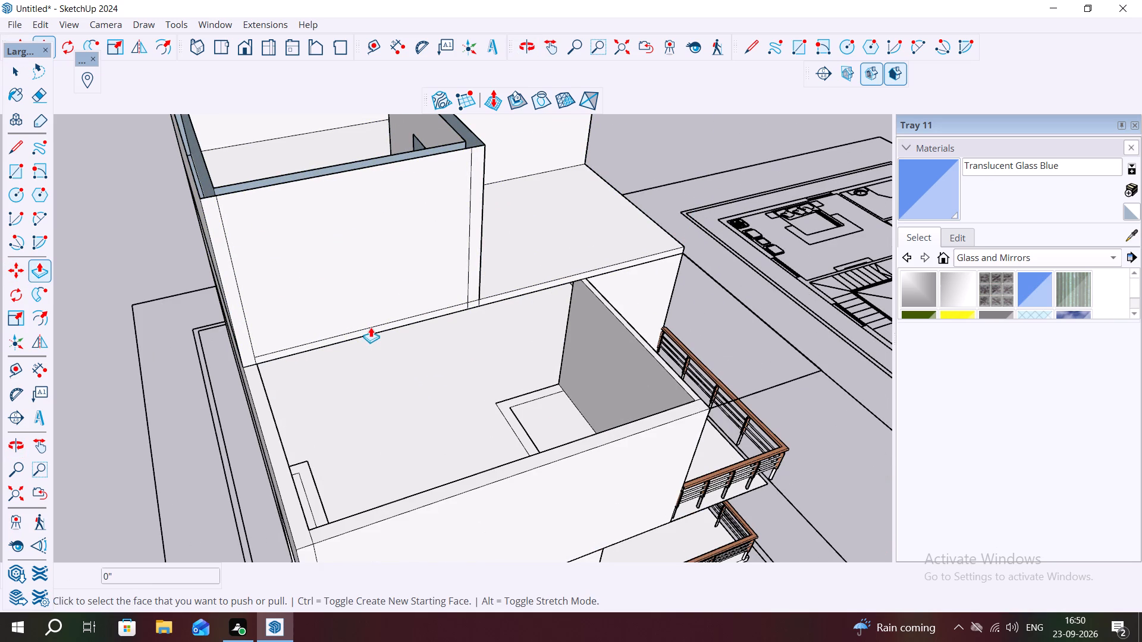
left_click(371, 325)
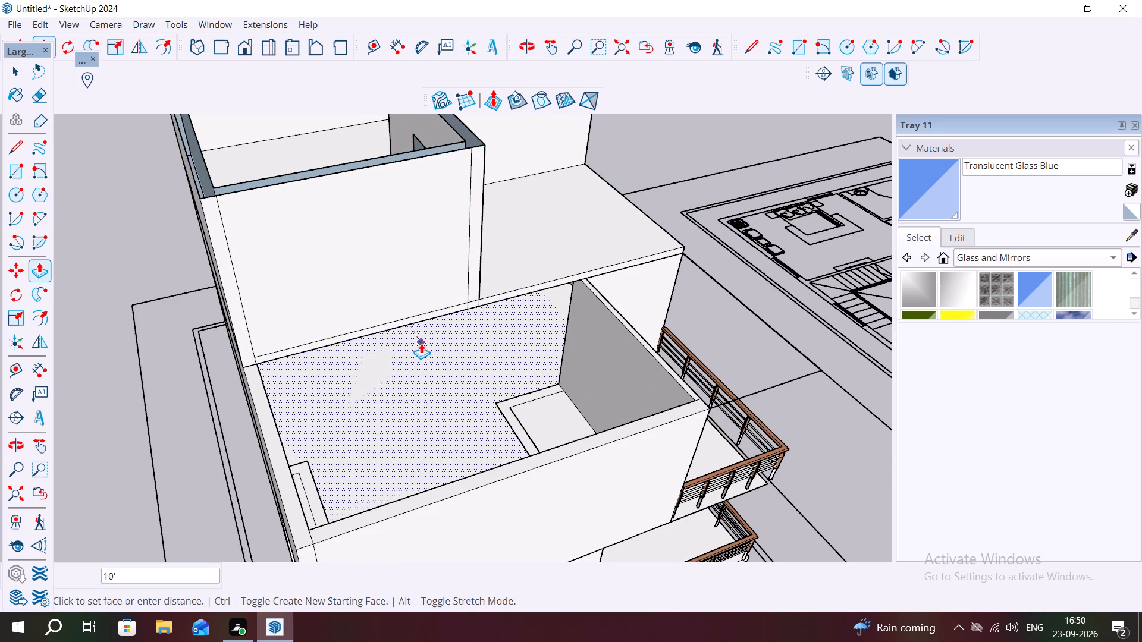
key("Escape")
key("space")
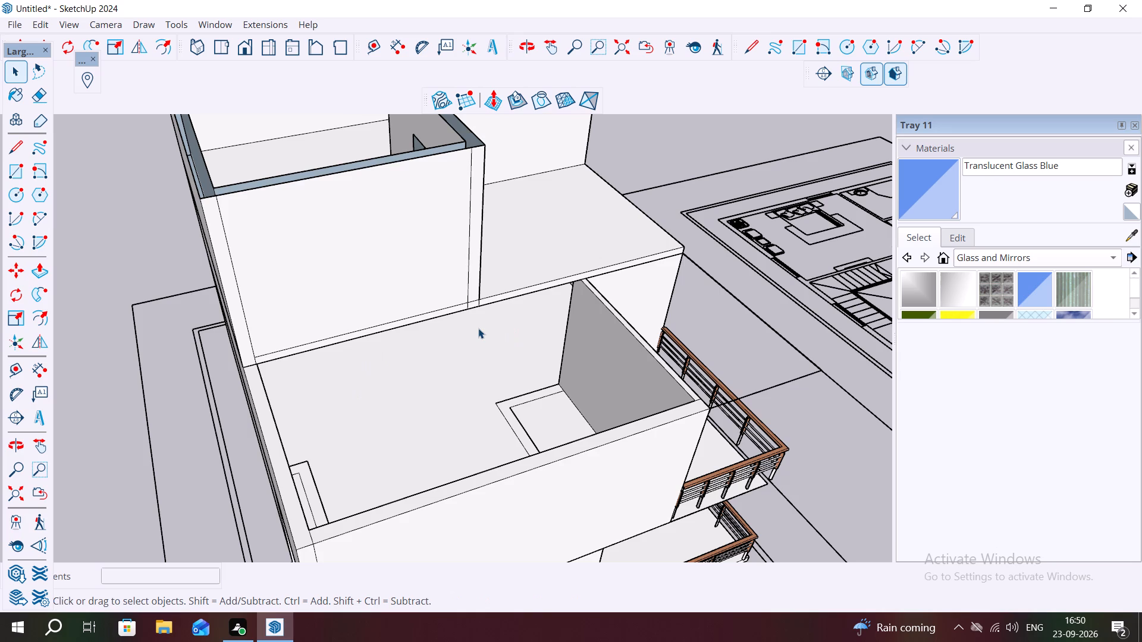
Draw a 29' 3" by 12' 4 1/2" rectangle covering the second storey's open front section and its balcony.
key("r")
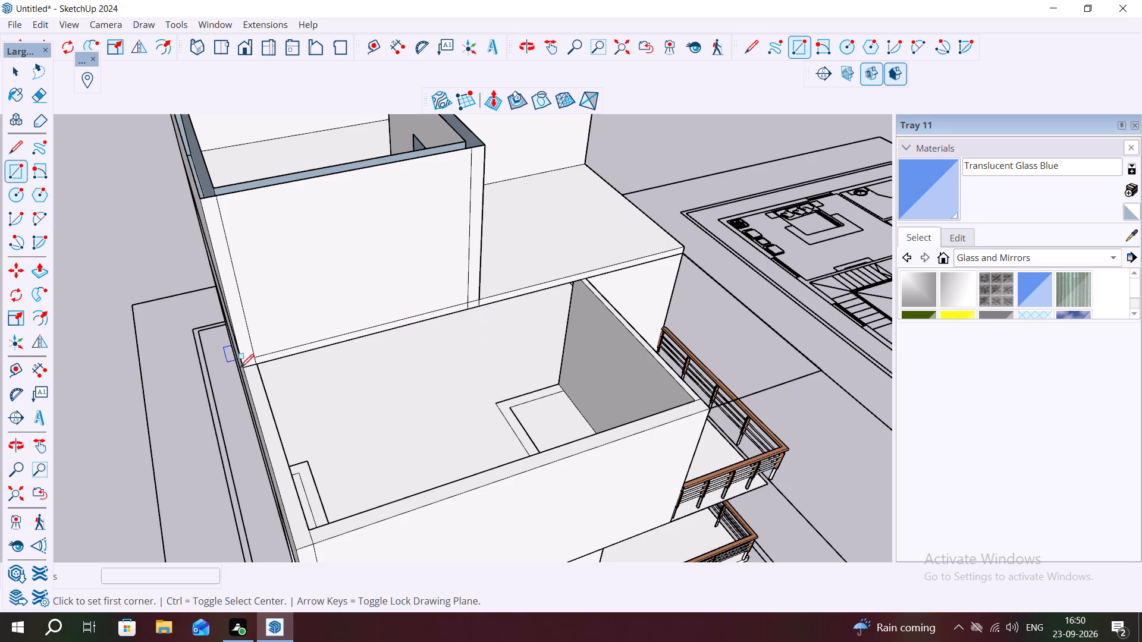
left_click(243, 369)
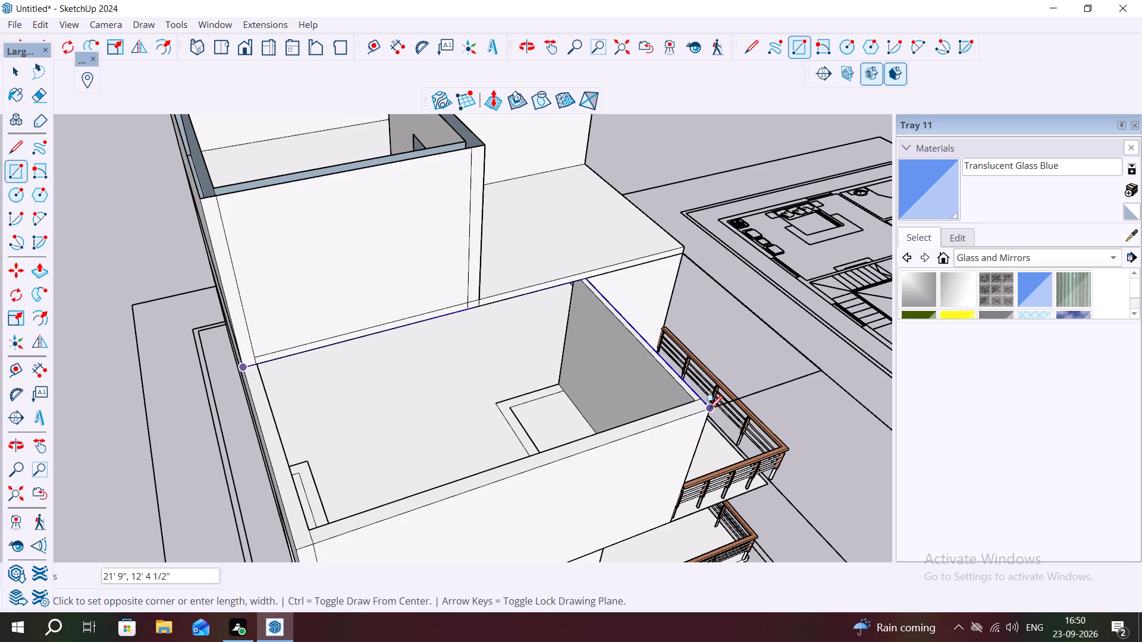
left_click(820, 371)
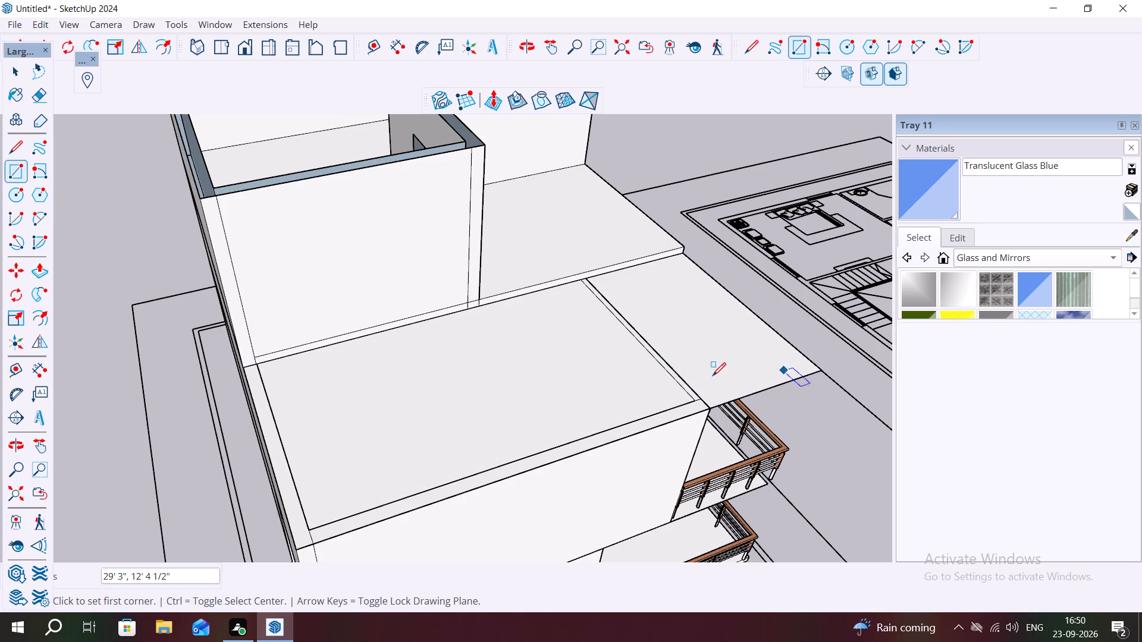
Examine the three stacked storeys from the front and at eye level, checking the new cover over the second storey and balcony.
scroll(666, 374, "down", 6)
middle_click_drag(670, 372, 587, 339)
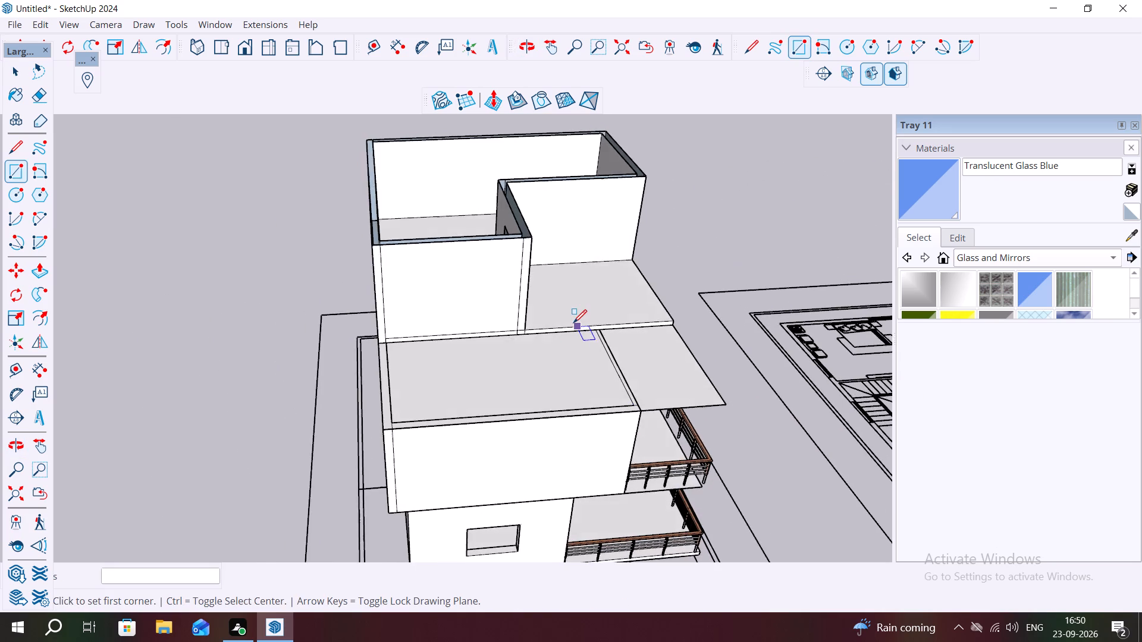
scroll(573, 323, "down", 10)
middle_click_drag(621, 363, 582, 273)
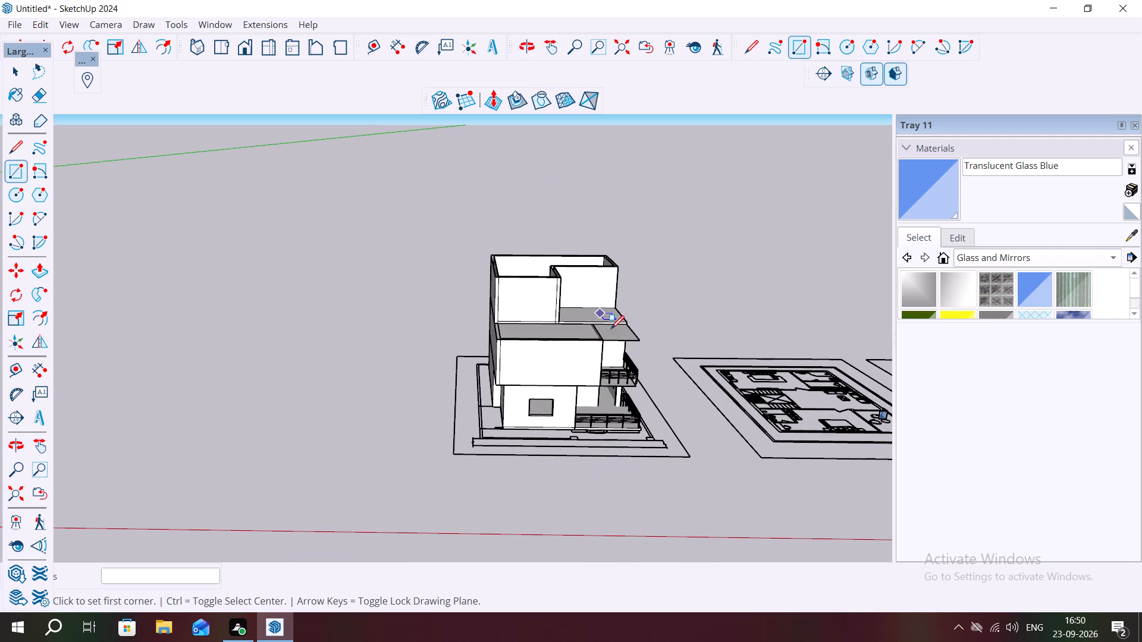
middle_click_drag(614, 367, 544, 297)
middle_click_drag(570, 339, 584, 348)
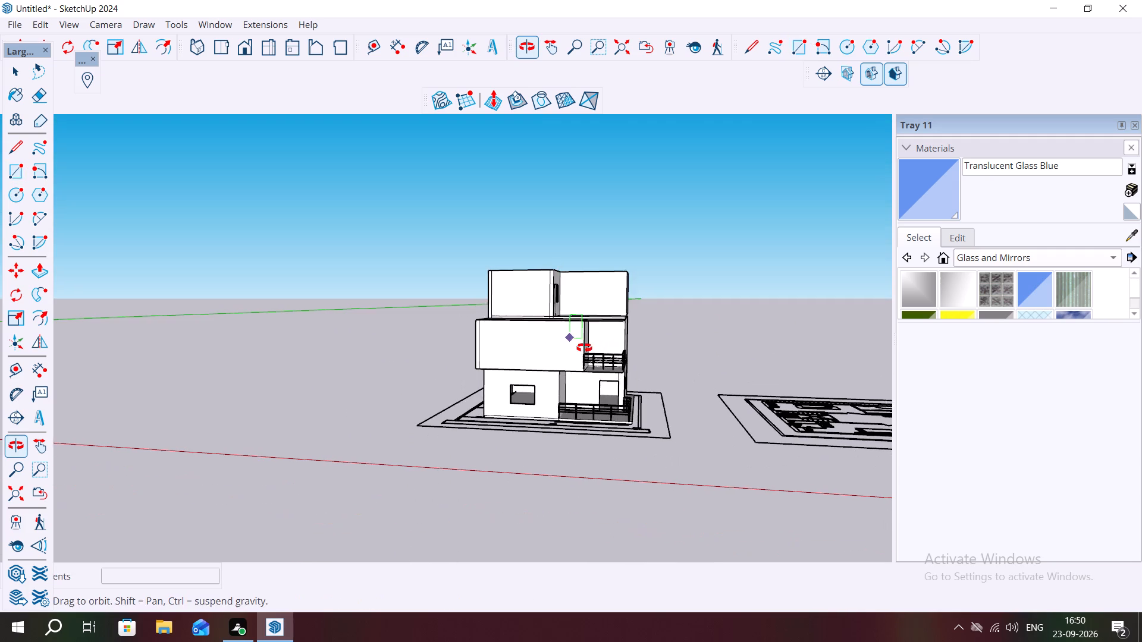
middle_click_drag(584, 348, 595, 358)
scroll(509, 361, "up", 3)
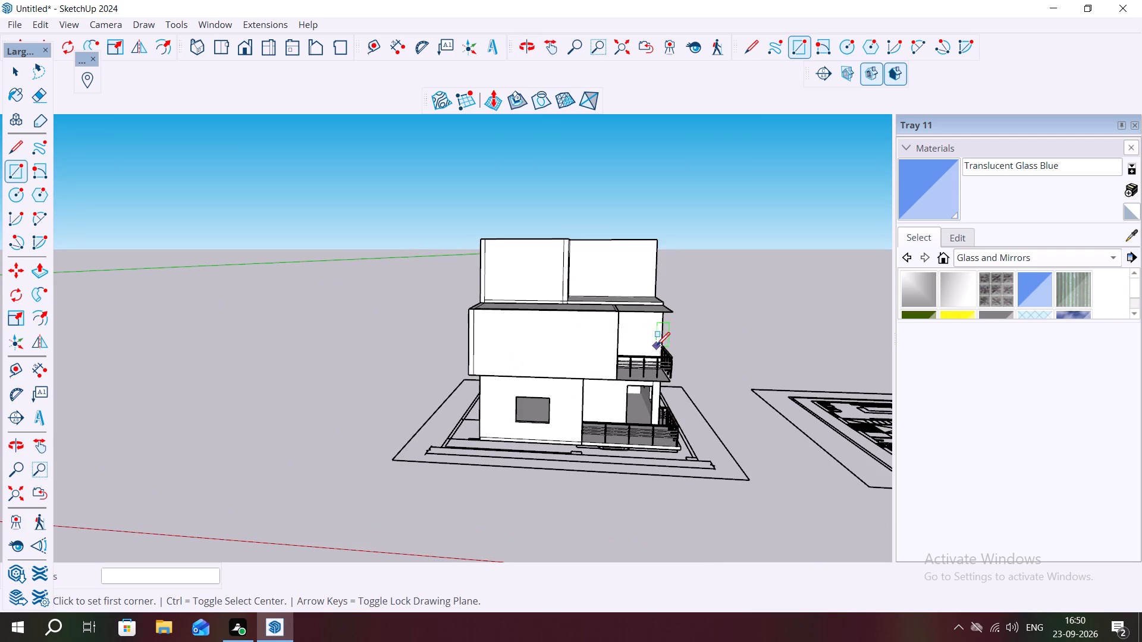
Move the balcony railing group from the third floor plan about 115' onto the third storey's balcony, at its front wall corner.
scroll(545, 336, "down", 13)
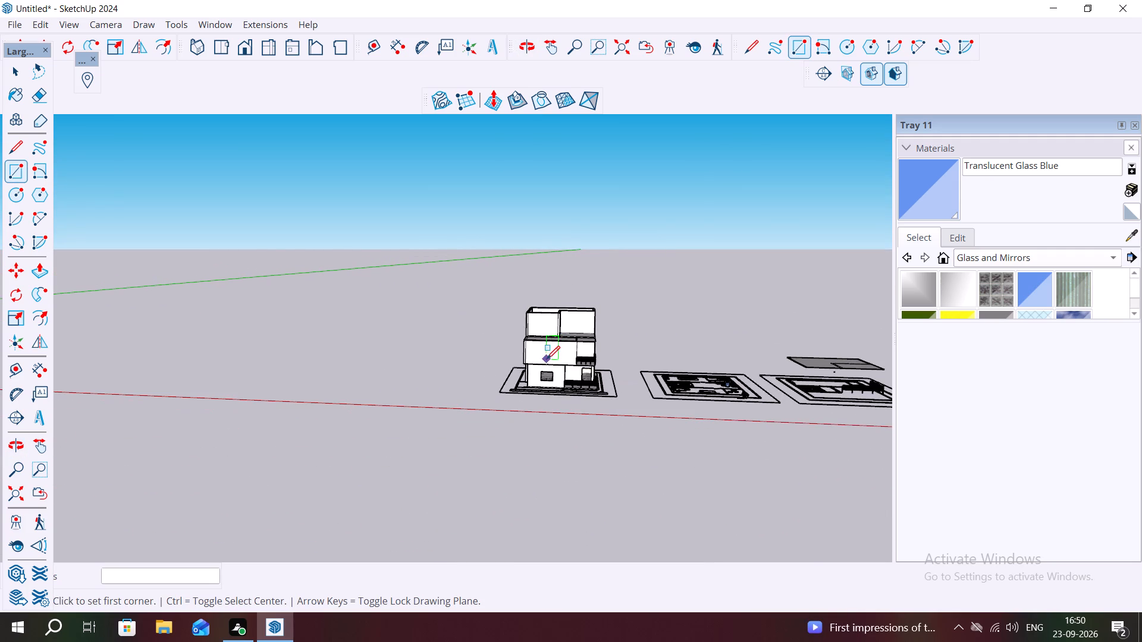
scroll(744, 370, "down", 6)
scroll(858, 367, "up", 5)
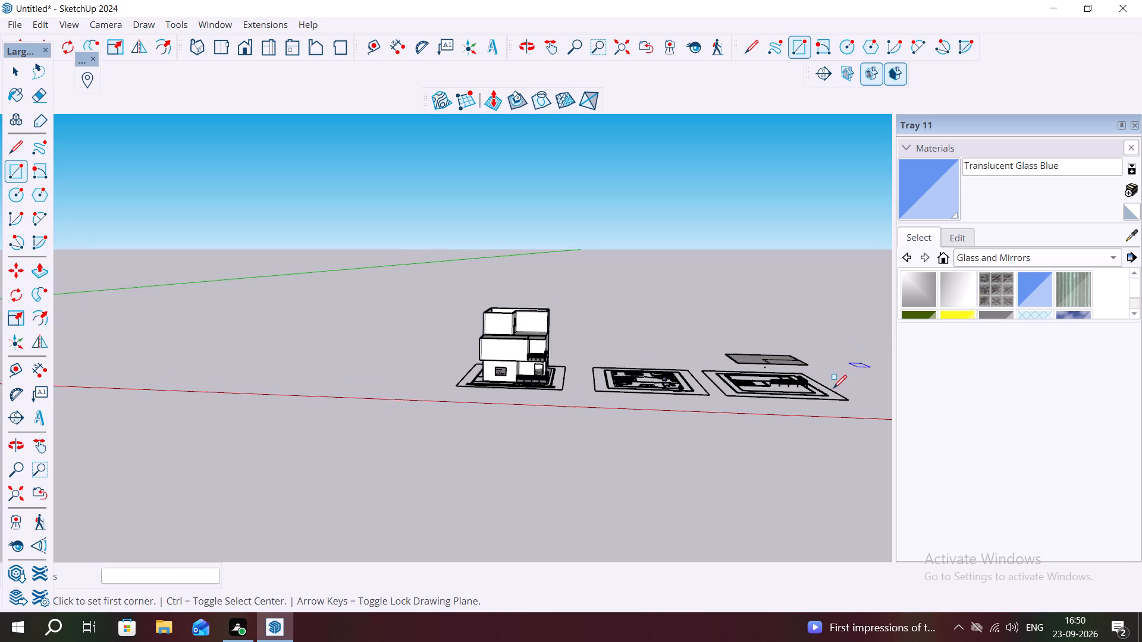
scroll(833, 388, "up", 12)
key("space")
left_click(765, 374)
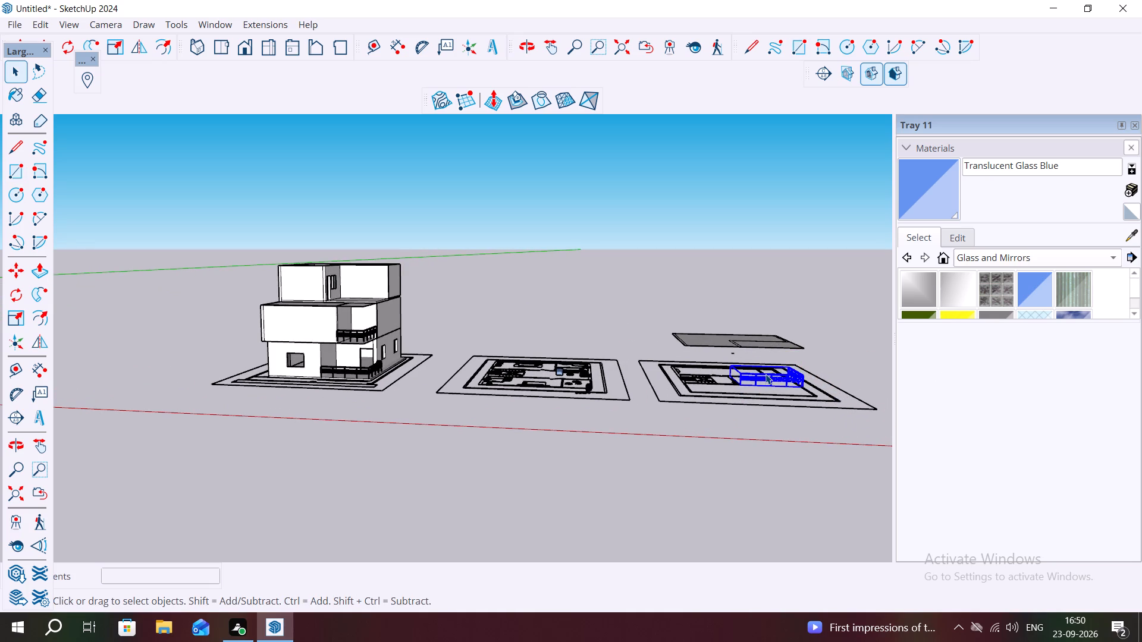
key("m")
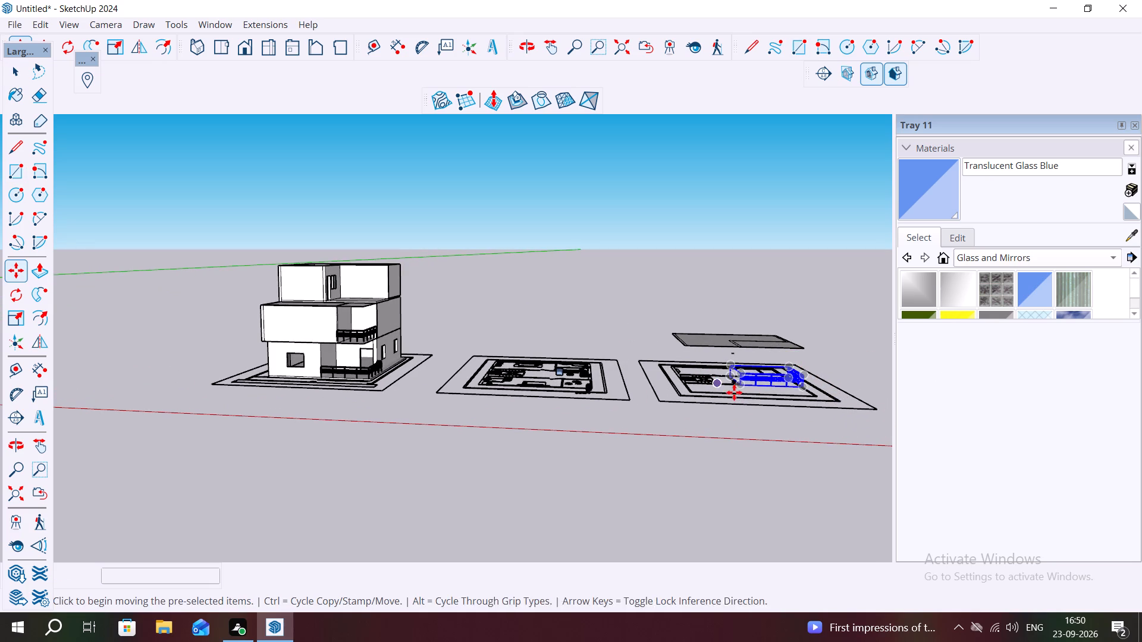
left_click(740, 384)
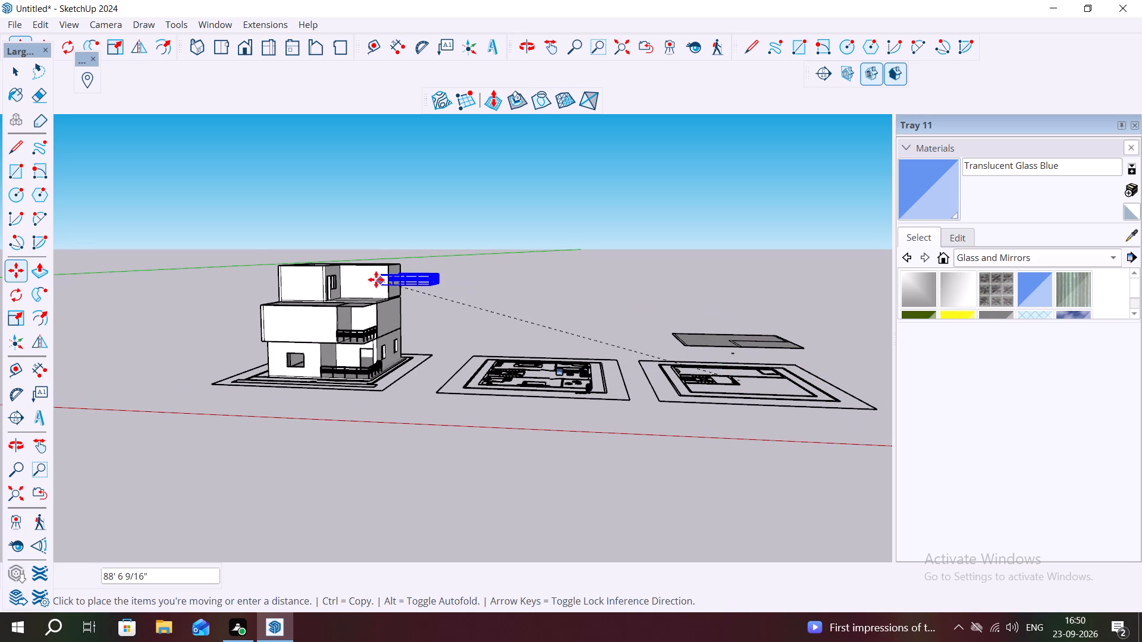
scroll(343, 289, "up", 10)
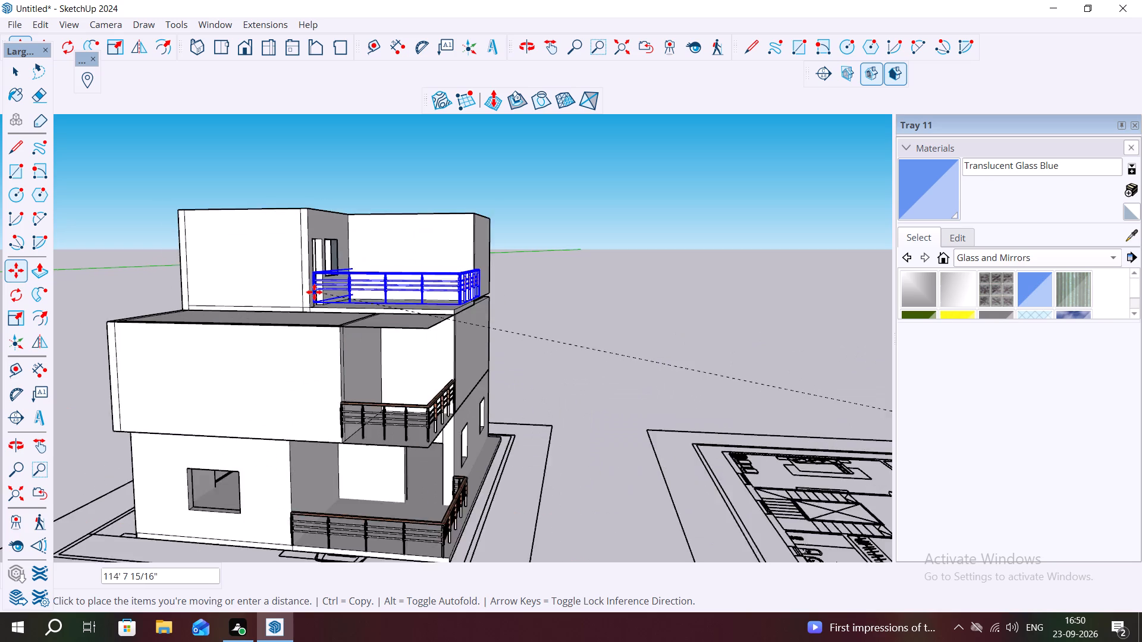
scroll(314, 292, "up", 5)
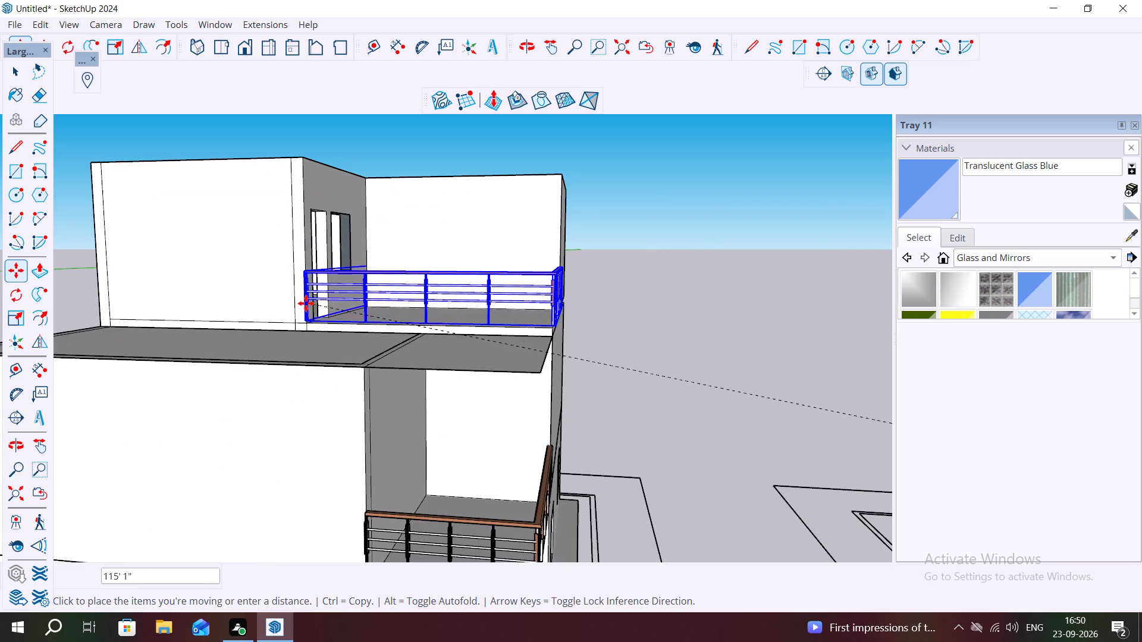
scroll(308, 297, "up", 8)
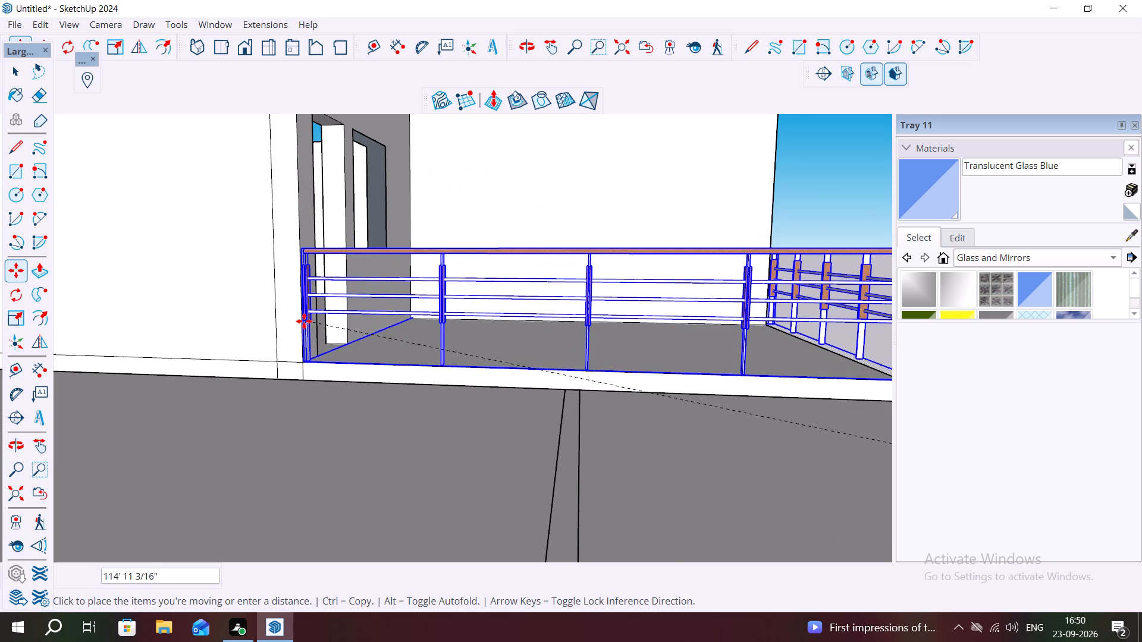
left_click(304, 321)
scroll(400, 328, "down", 5)
key("Escape")
key("space")
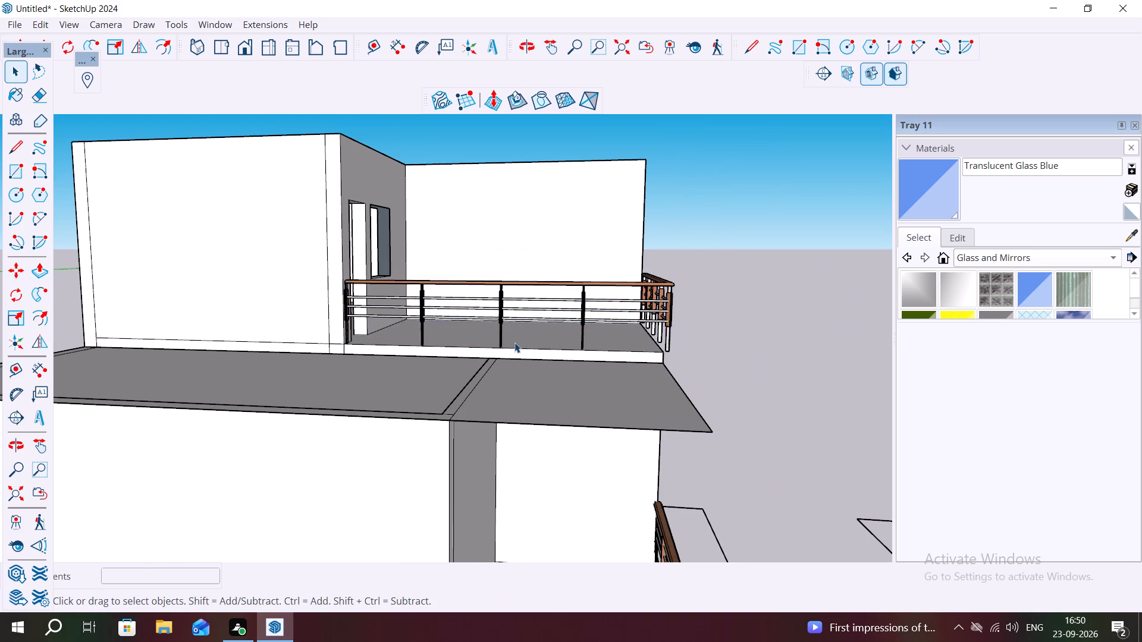
Shift the third-storey railing about 4" so its side end post sits on the balcony edge against the side wall corner.
scroll(542, 337, "down", 4)
middle_click_drag(641, 334, 475, 352)
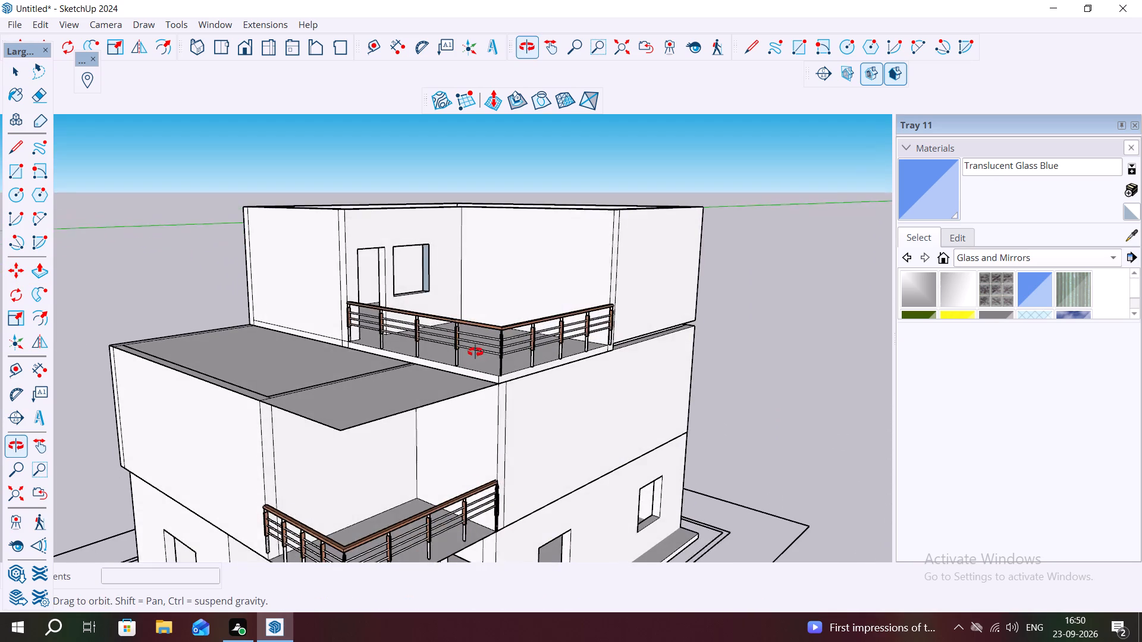
middle_click_drag(475, 352, 475, 351)
scroll(551, 338, "up", 5)
middle_click_drag(568, 332, 437, 331)
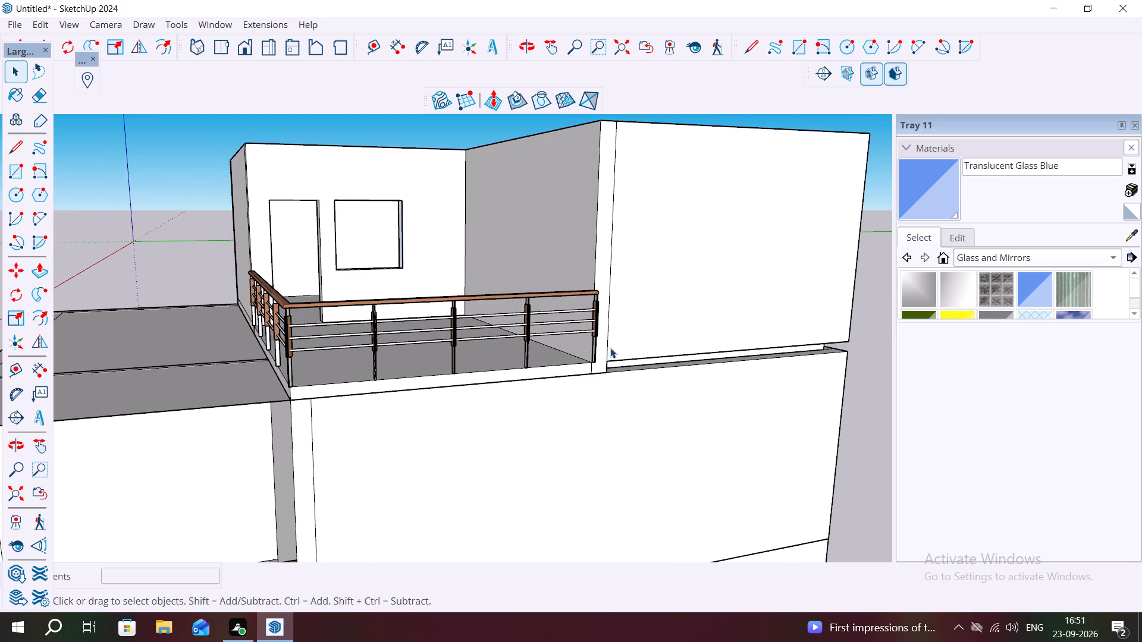
scroll(603, 342, "up", 15)
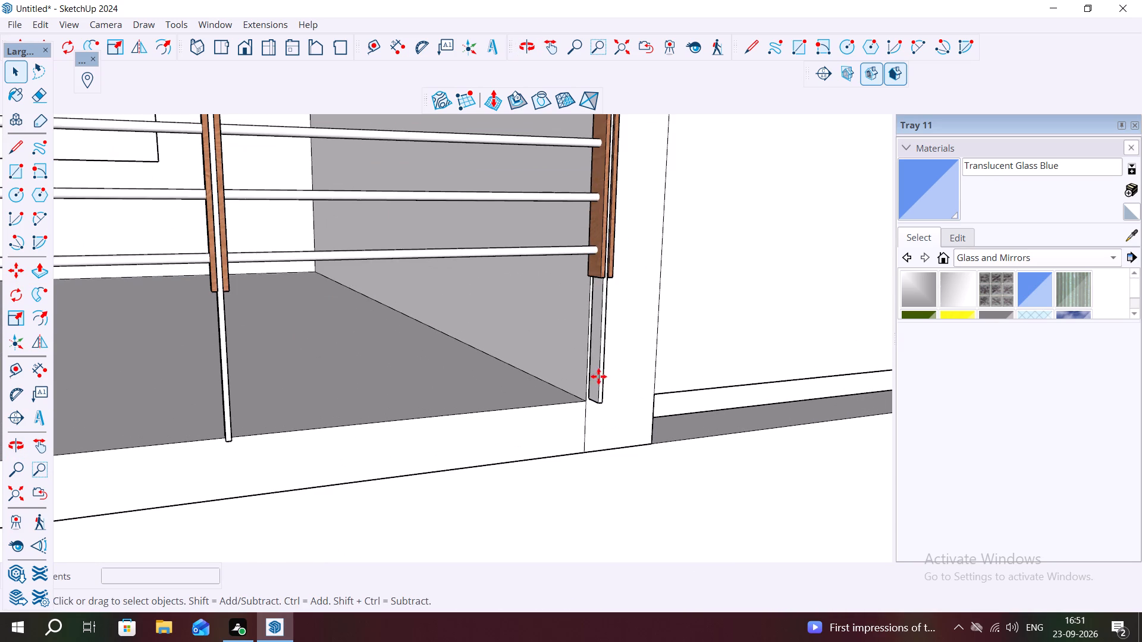
key("m")
left_click(608, 402)
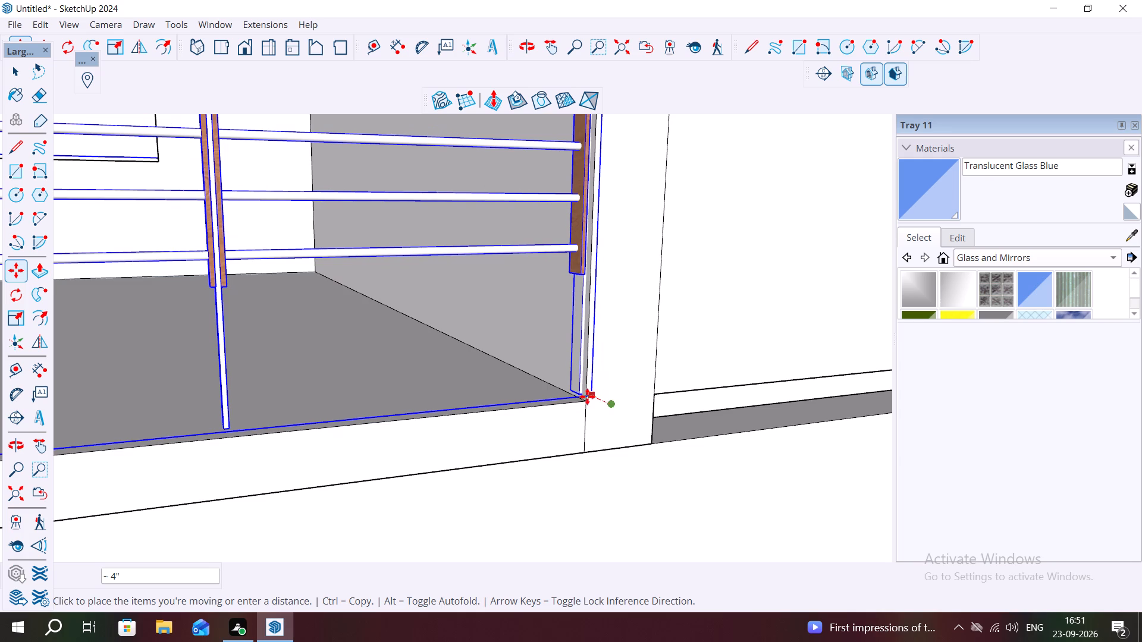
left_click(581, 398)
scroll(655, 397, "down", 10)
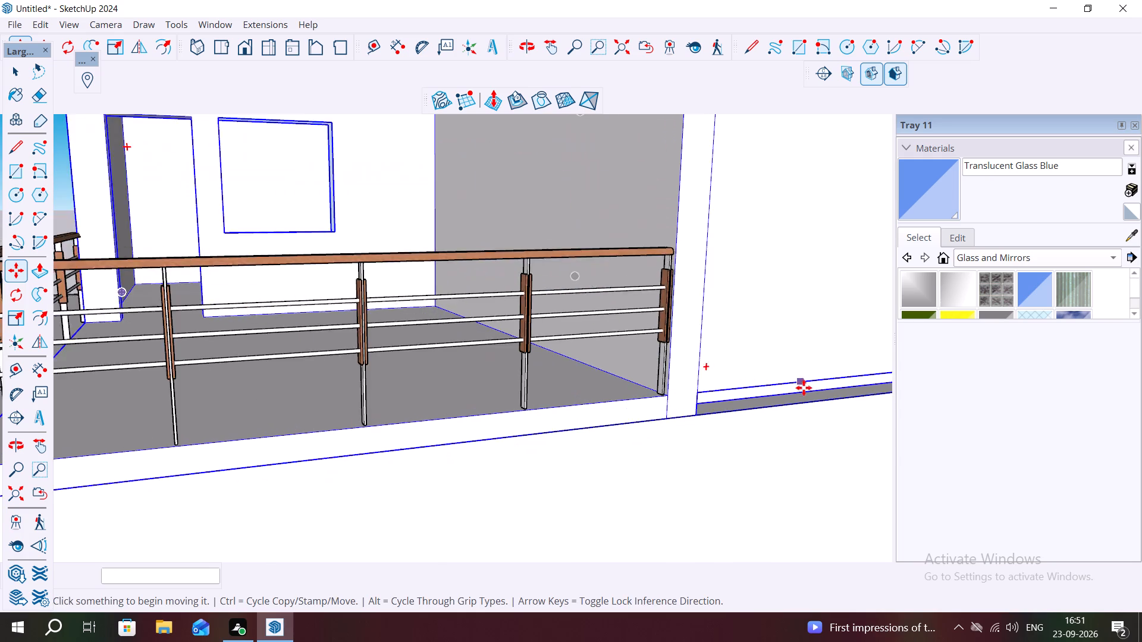
scroll(804, 388, "down", 5)
middle_click_drag(381, 376, 537, 388)
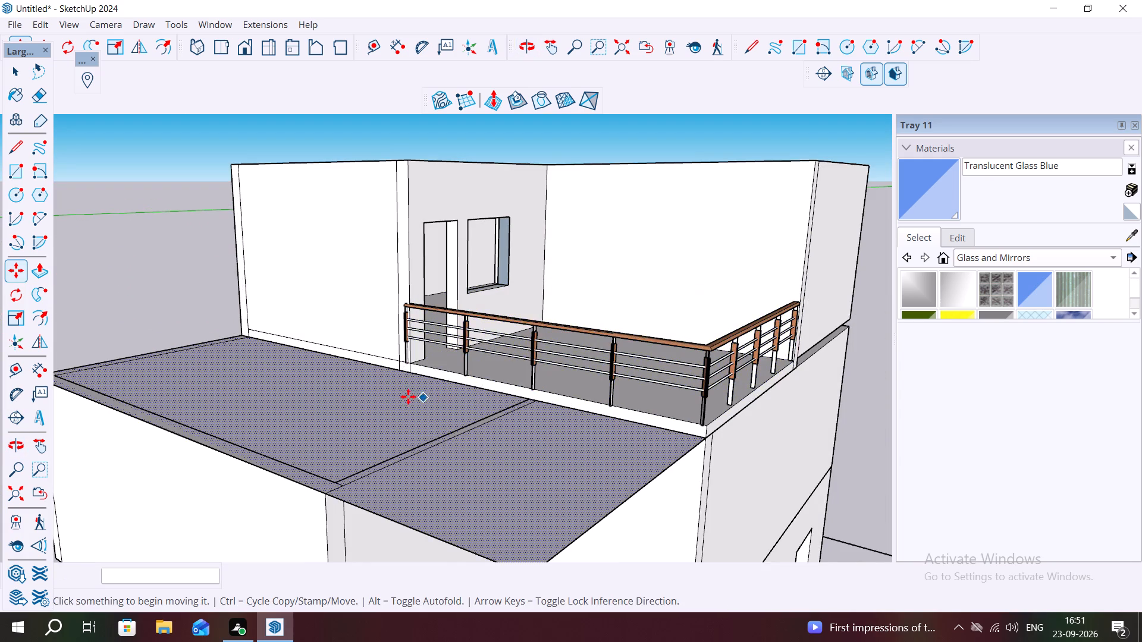
key("Escape")
scroll(407, 410, "down", 11)
key("Escape")
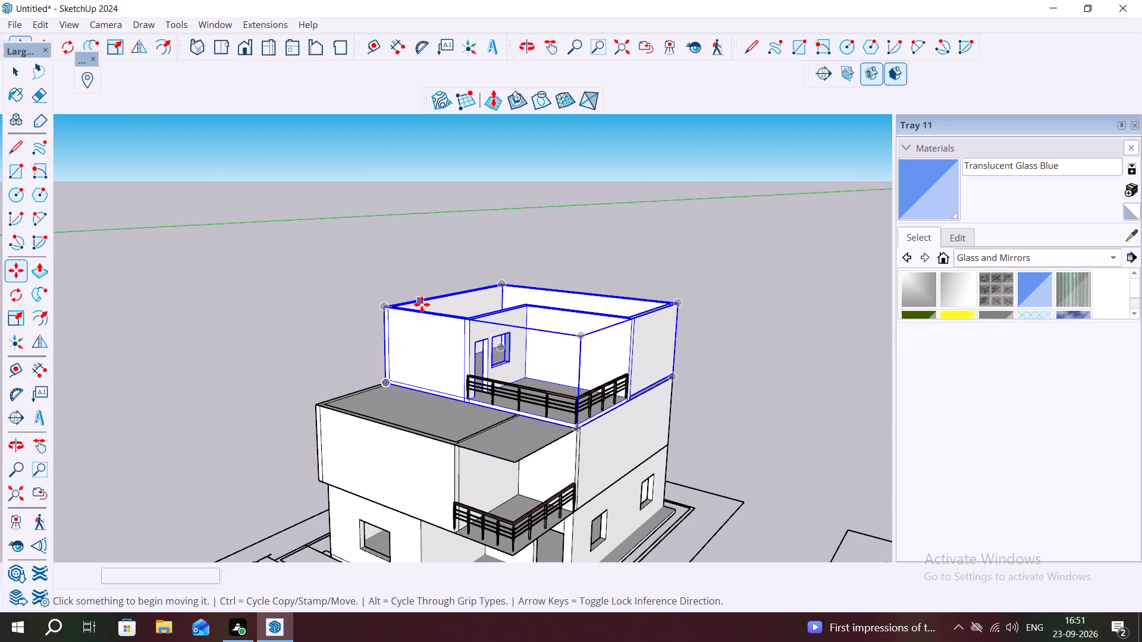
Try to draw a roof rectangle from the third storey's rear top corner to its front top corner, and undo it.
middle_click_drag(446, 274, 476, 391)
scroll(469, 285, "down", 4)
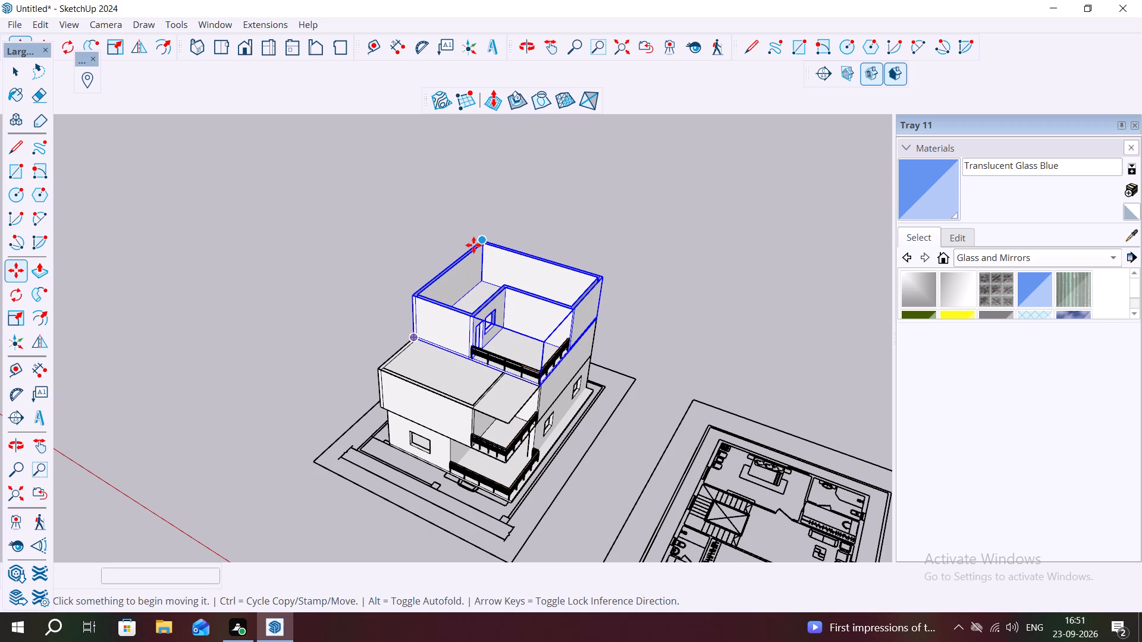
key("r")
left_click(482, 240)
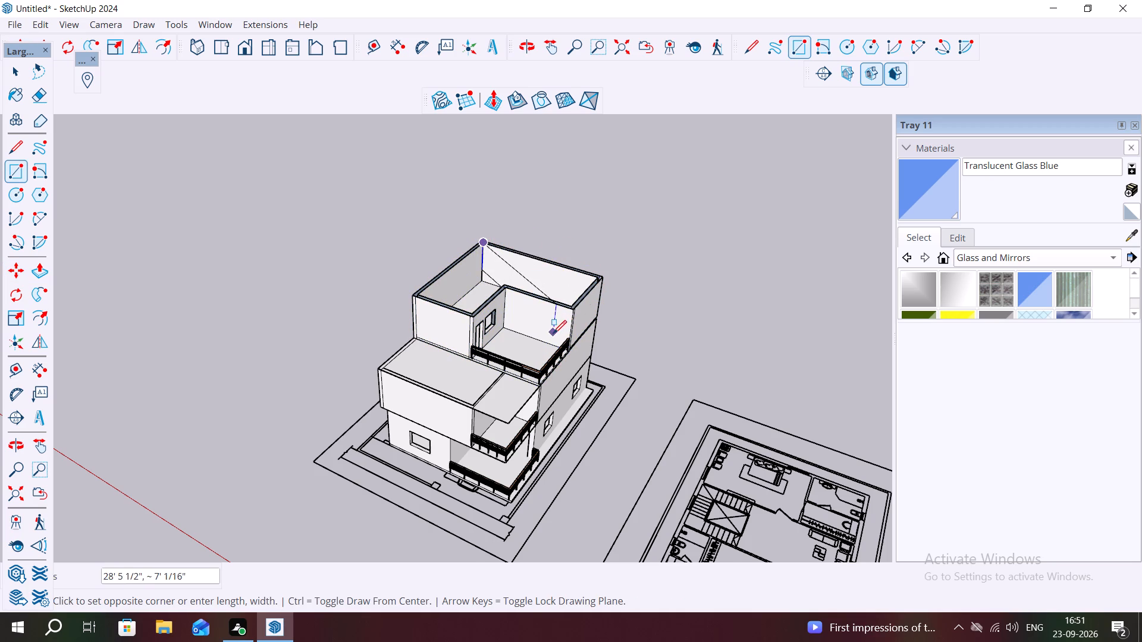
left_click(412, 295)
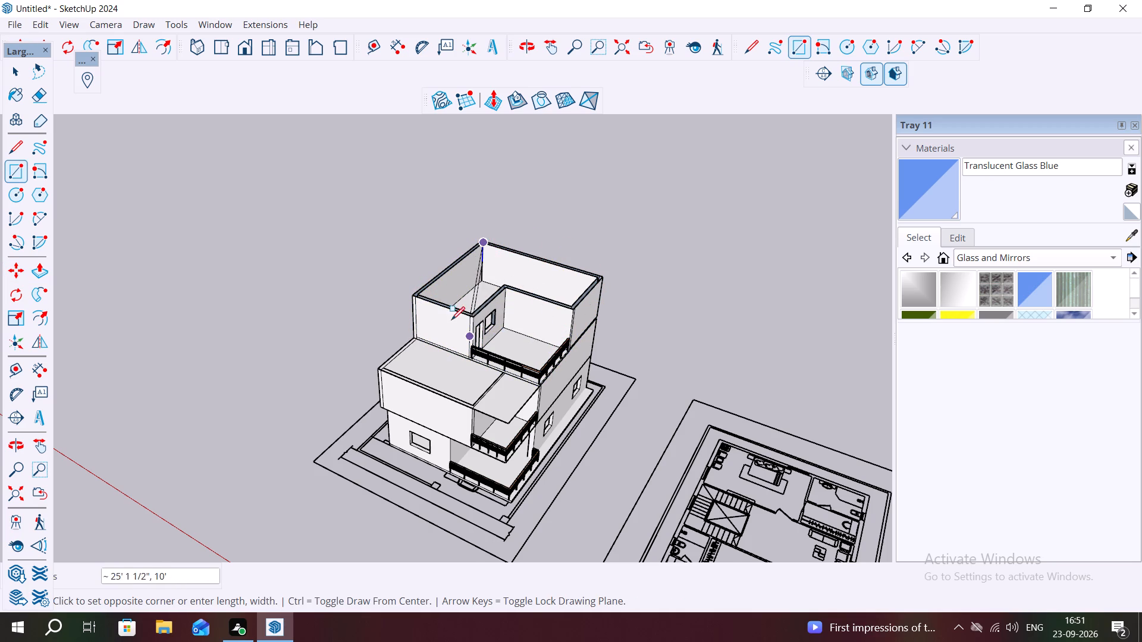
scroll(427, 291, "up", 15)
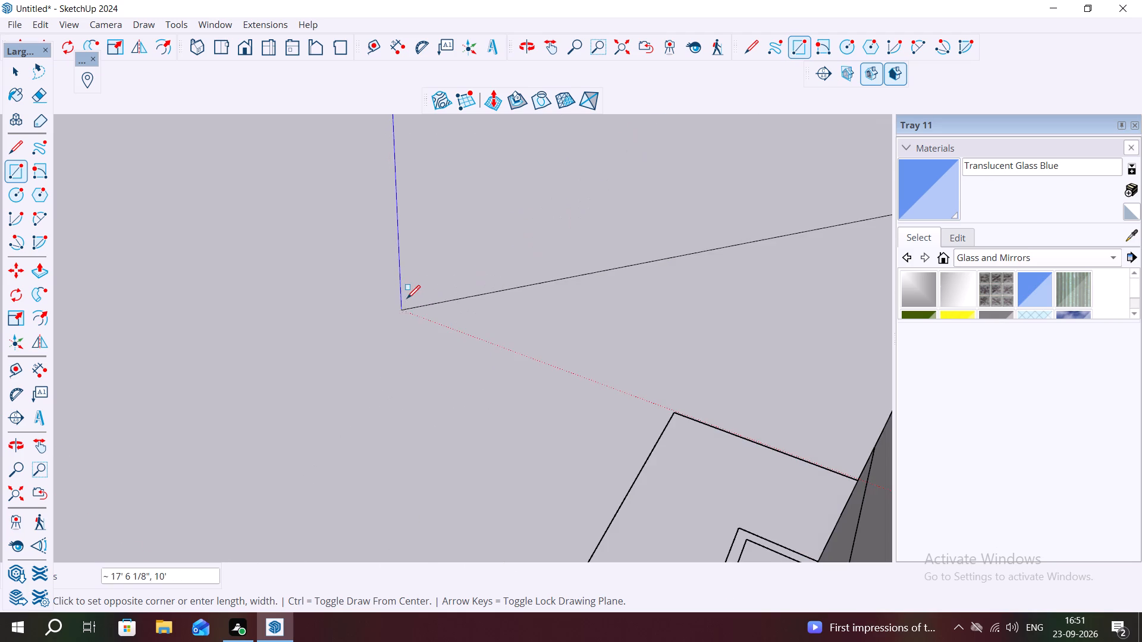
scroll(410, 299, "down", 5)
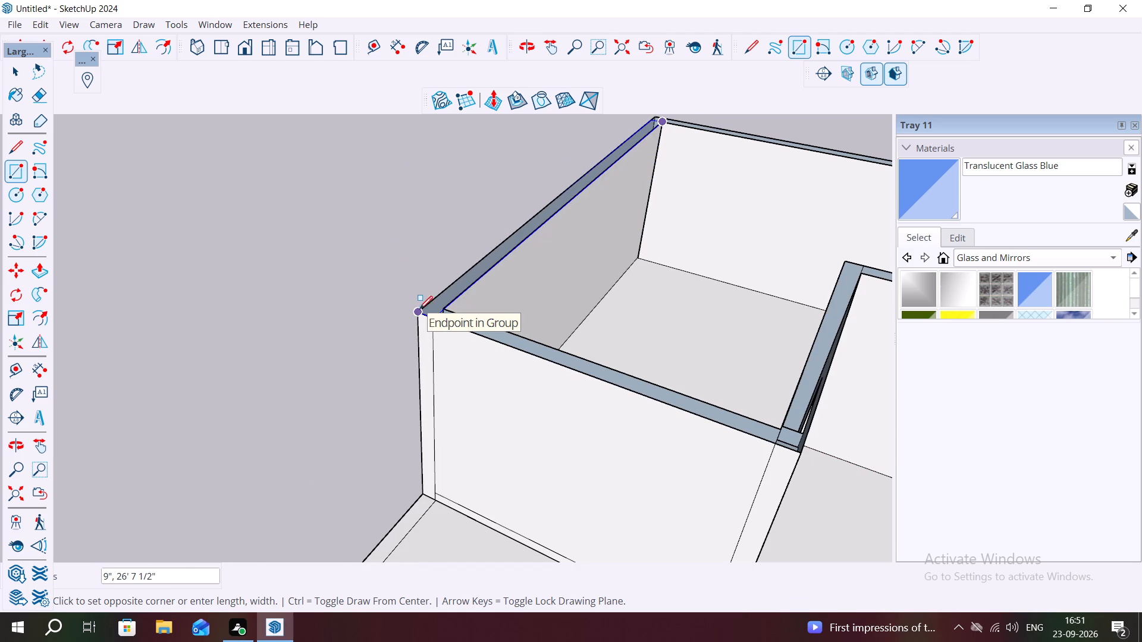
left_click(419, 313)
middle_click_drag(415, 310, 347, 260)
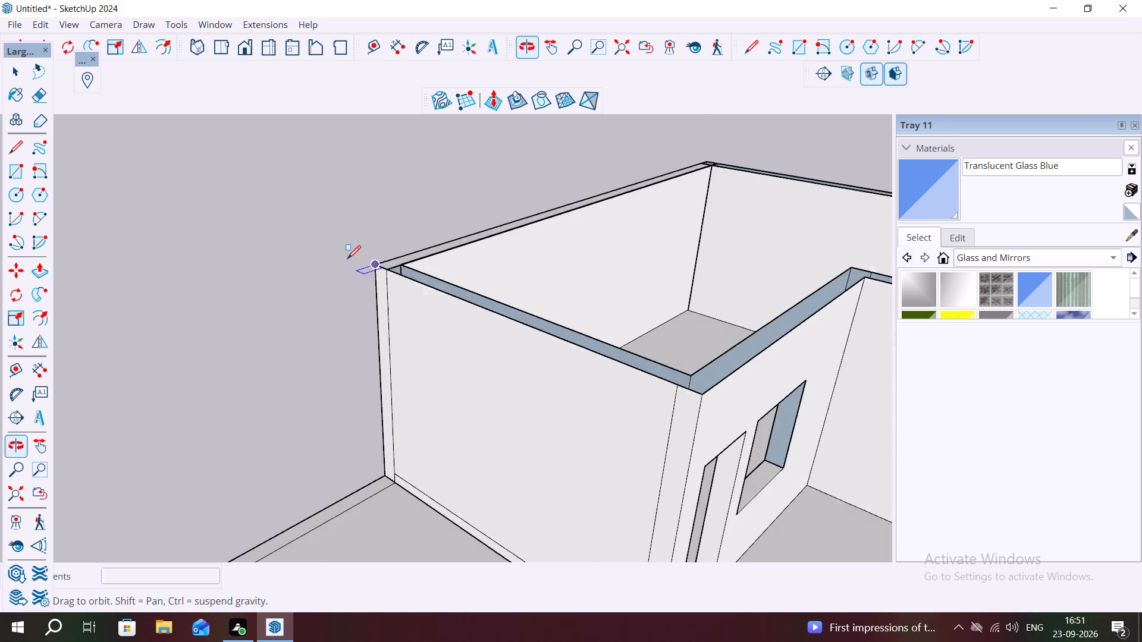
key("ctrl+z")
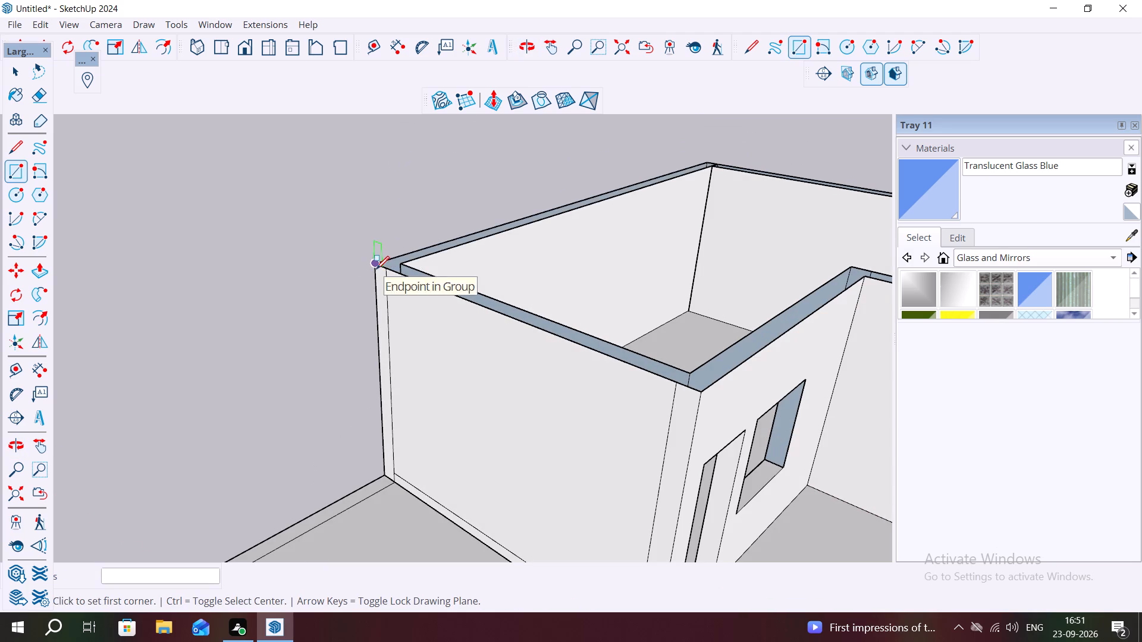
Draw a 29' 3" by 27' 4 1/2" rectangle across the third storey's outer top corners, covering its rooms and balcony.
left_click(378, 262)
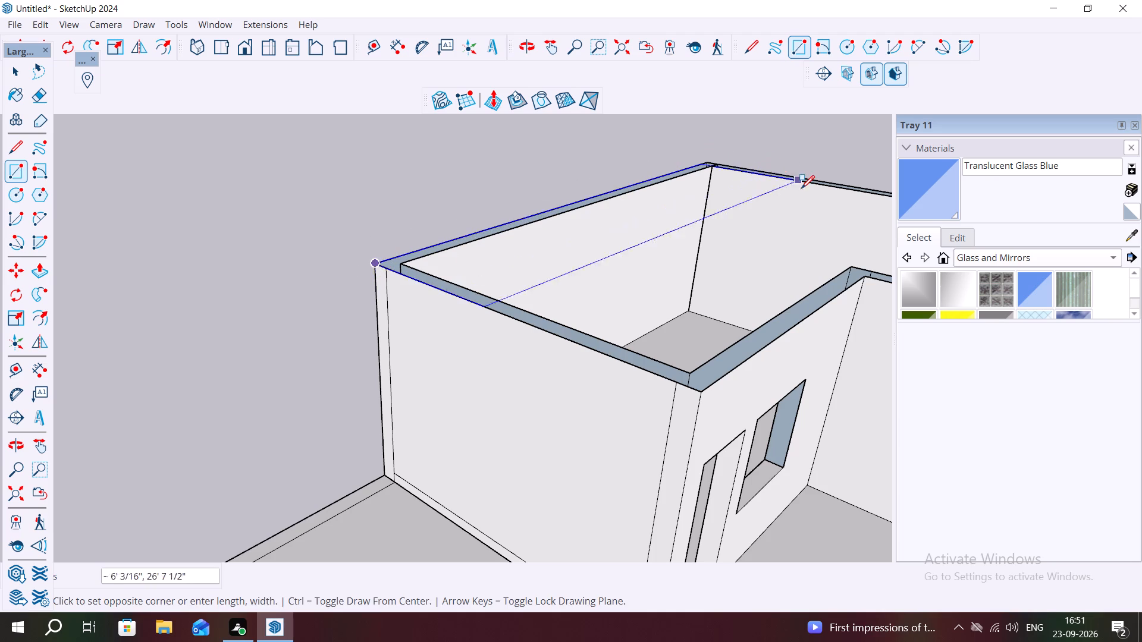
scroll(801, 188, "down", 14)
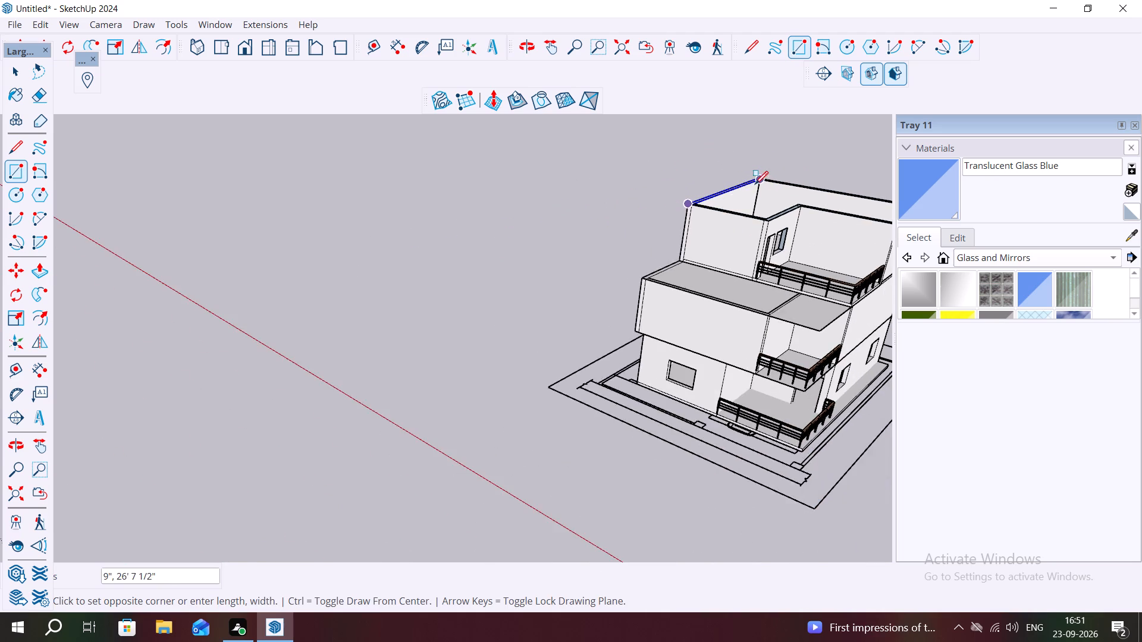
scroll(728, 187, "down", 2)
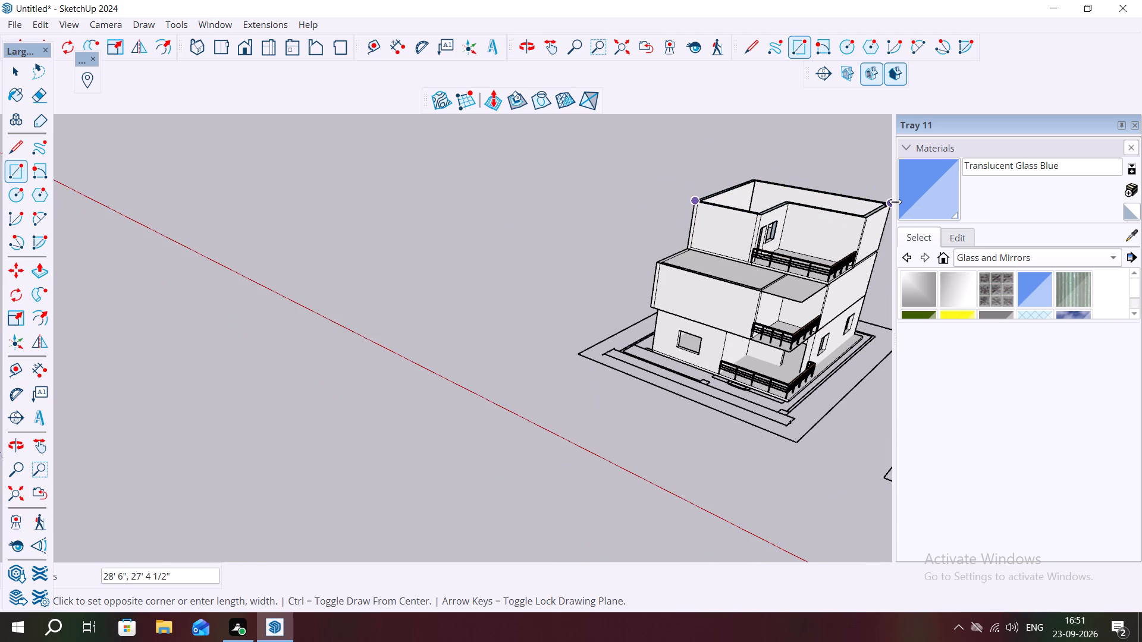
scroll(886, 209, "up", 7)
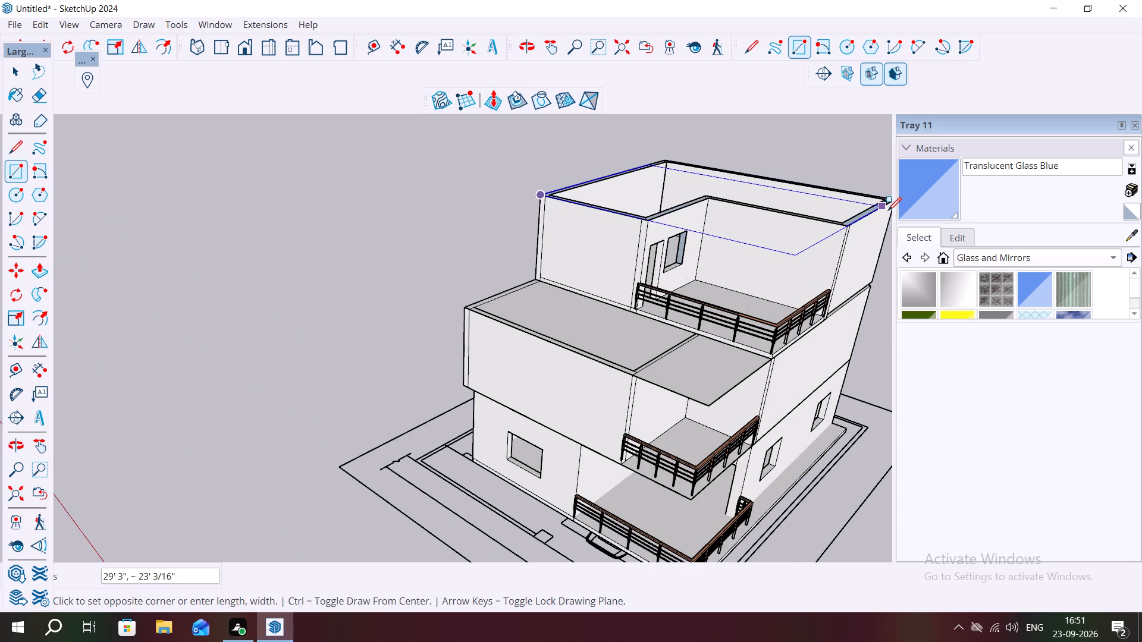
scroll(875, 210, "down", 2)
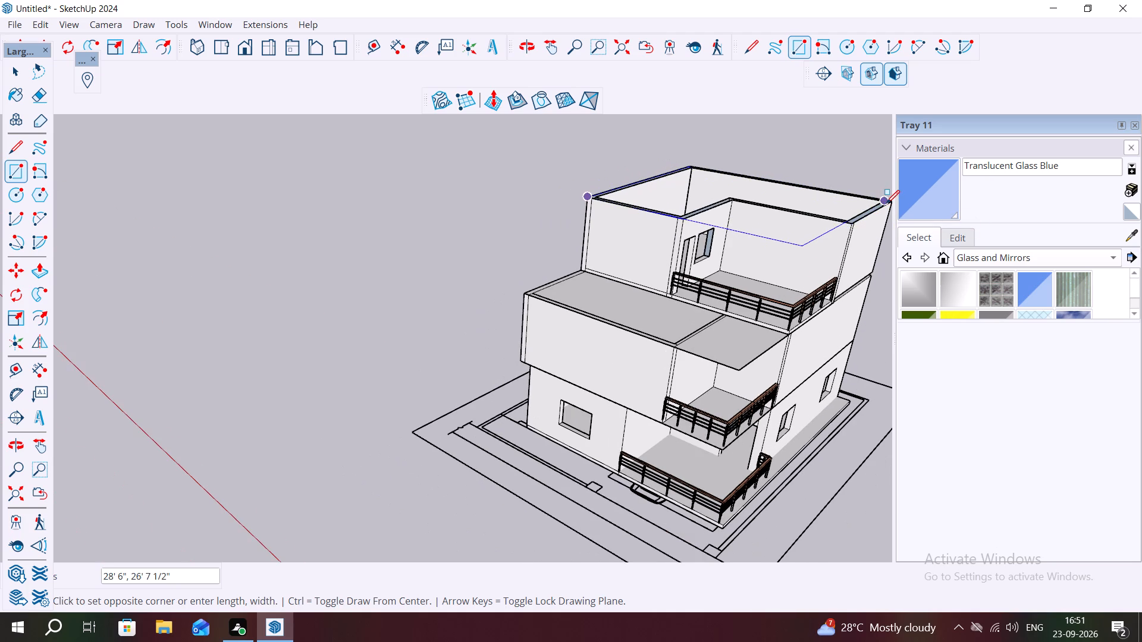
left_click(891, 204)
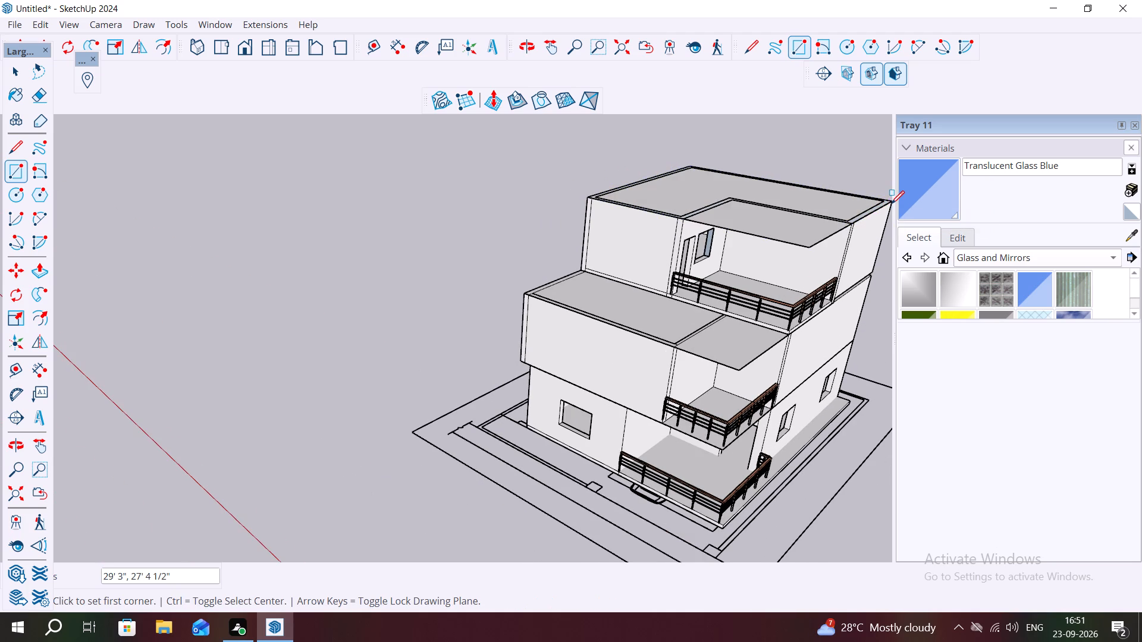
Push/Pull the roof rectangle over the third storey upward 6" to form a slab.
scroll(817, 239, "down", 7)
key("space")
left_click(761, 222)
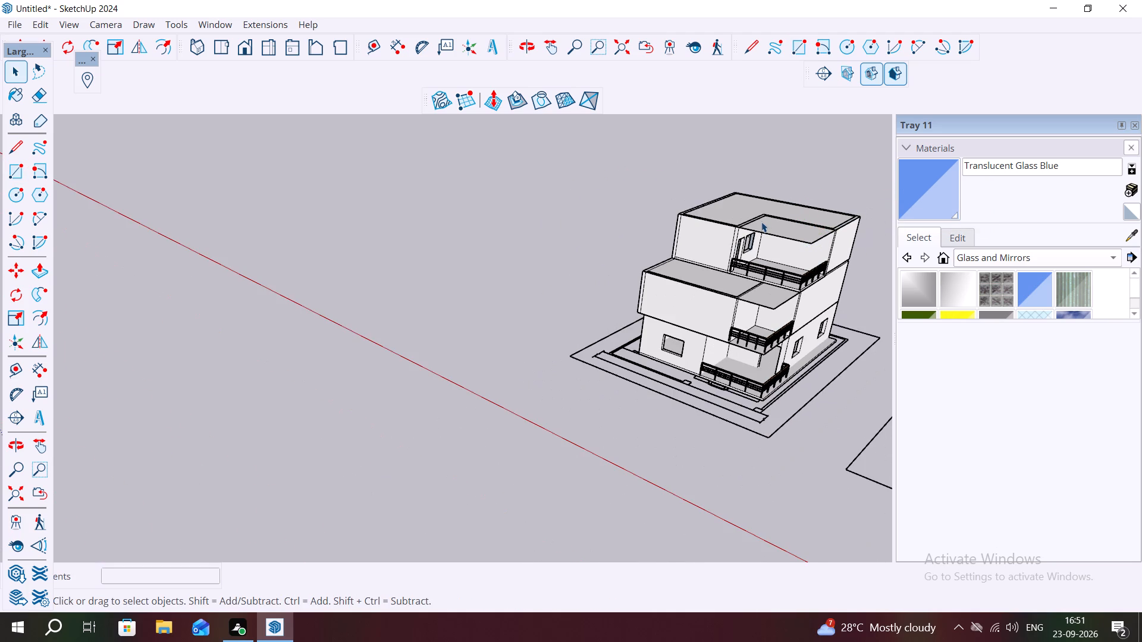
key("p")
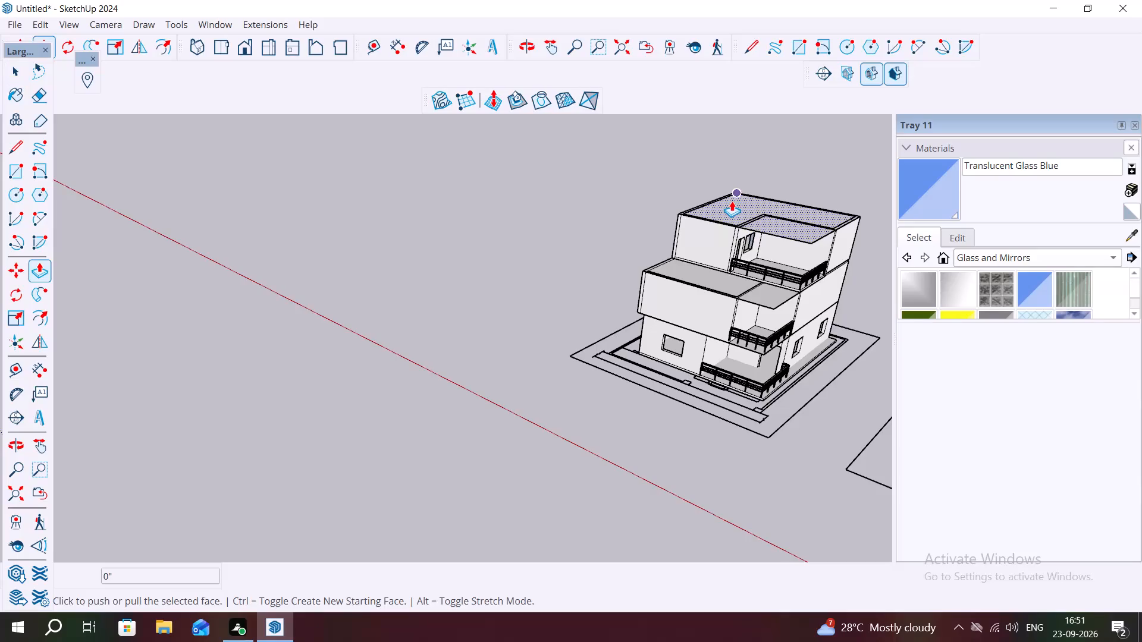
left_click(732, 206)
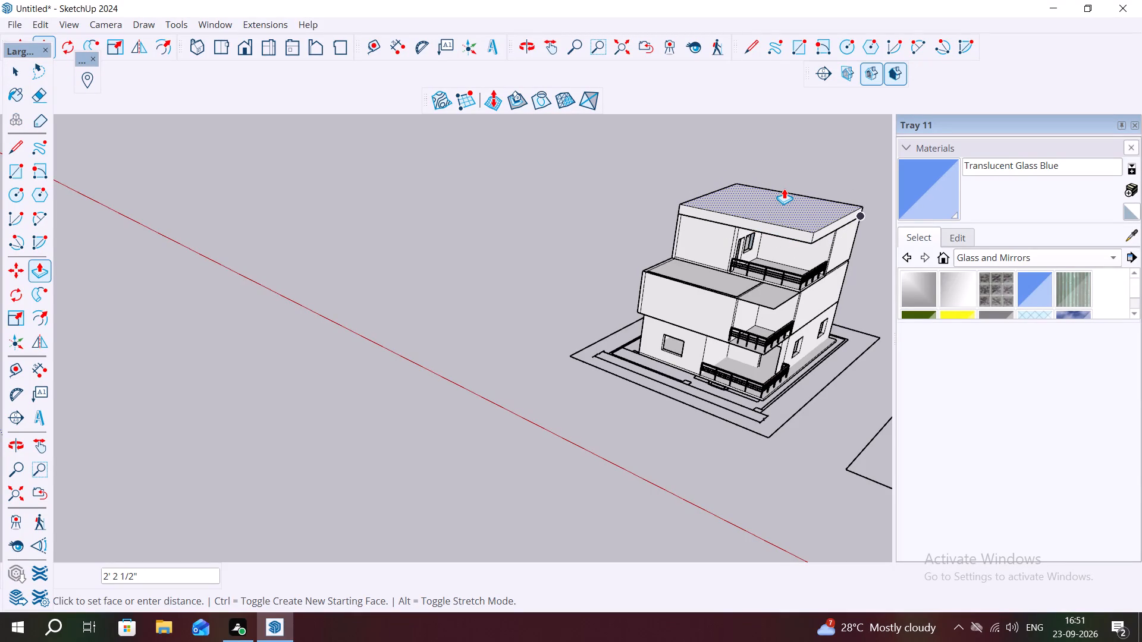
type("6\"")
key("Return")
middle_click_drag(777, 230, 821, 178)
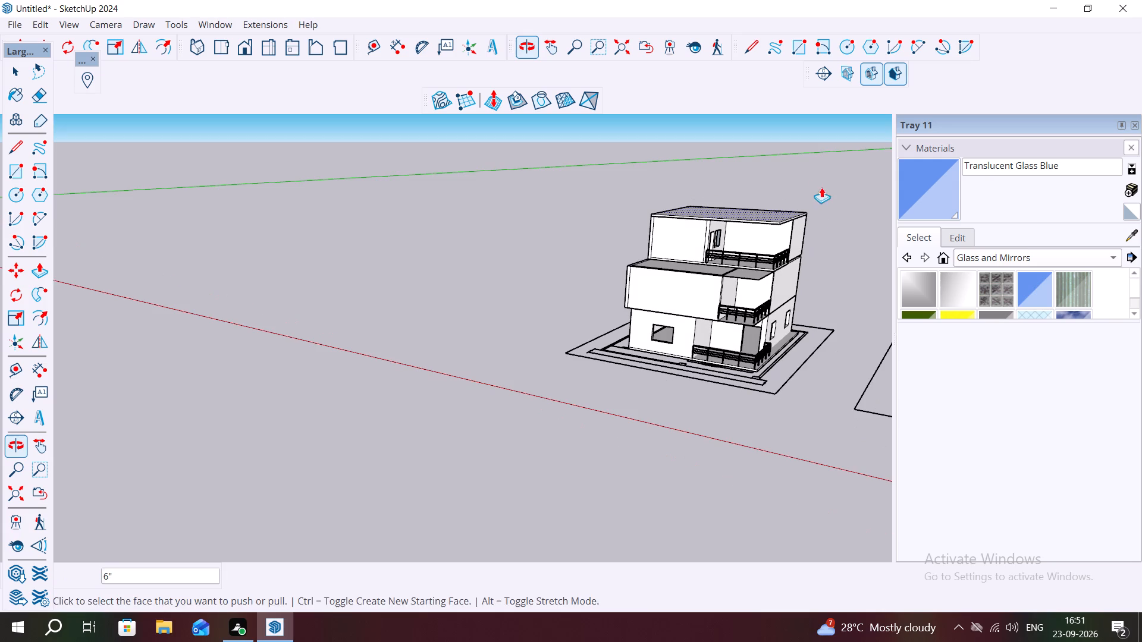
key("Escape")
key("space")
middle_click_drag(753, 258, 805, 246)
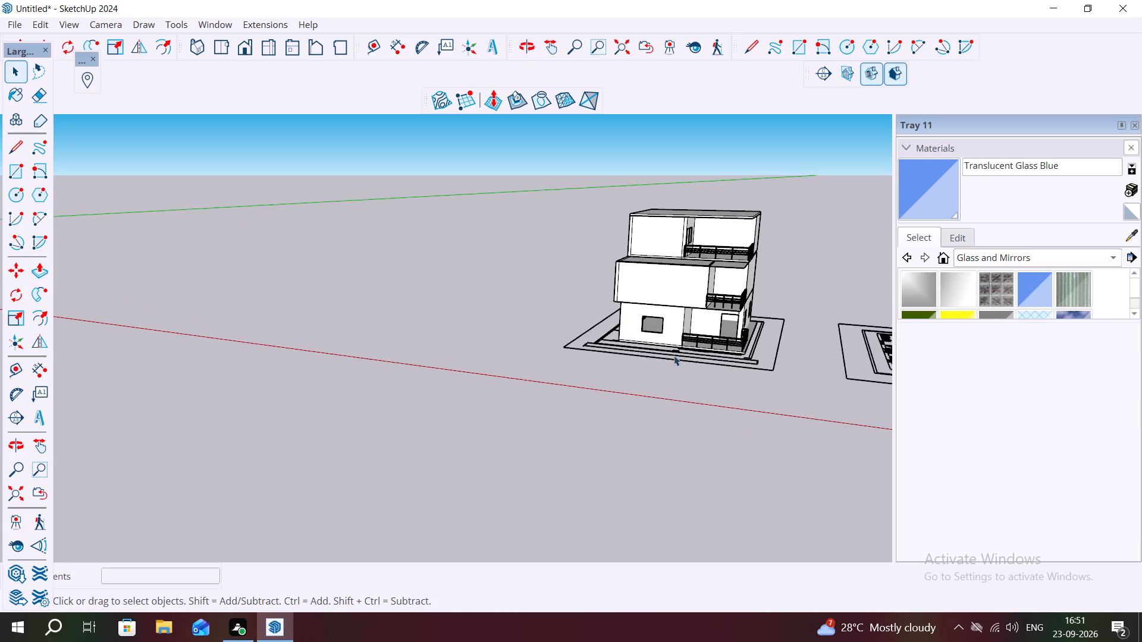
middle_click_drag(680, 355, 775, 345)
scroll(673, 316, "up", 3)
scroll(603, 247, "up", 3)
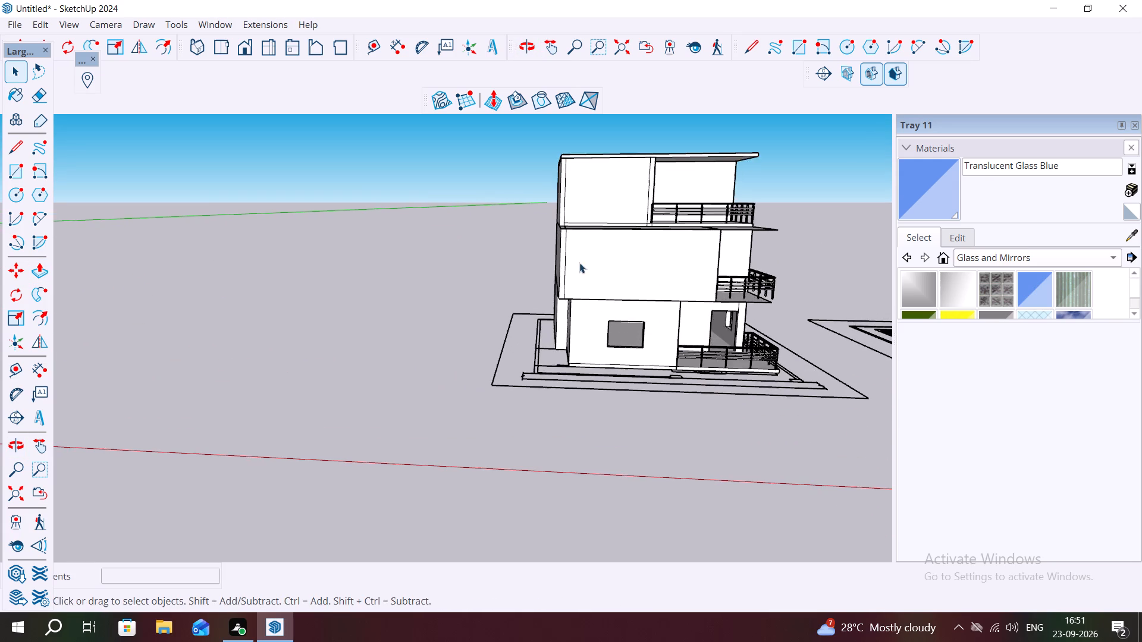
Draw three horizontal lines, each about 21' long, across the second storey's blank side wall, dividing it into bands.
scroll(583, 267, "up", 4)
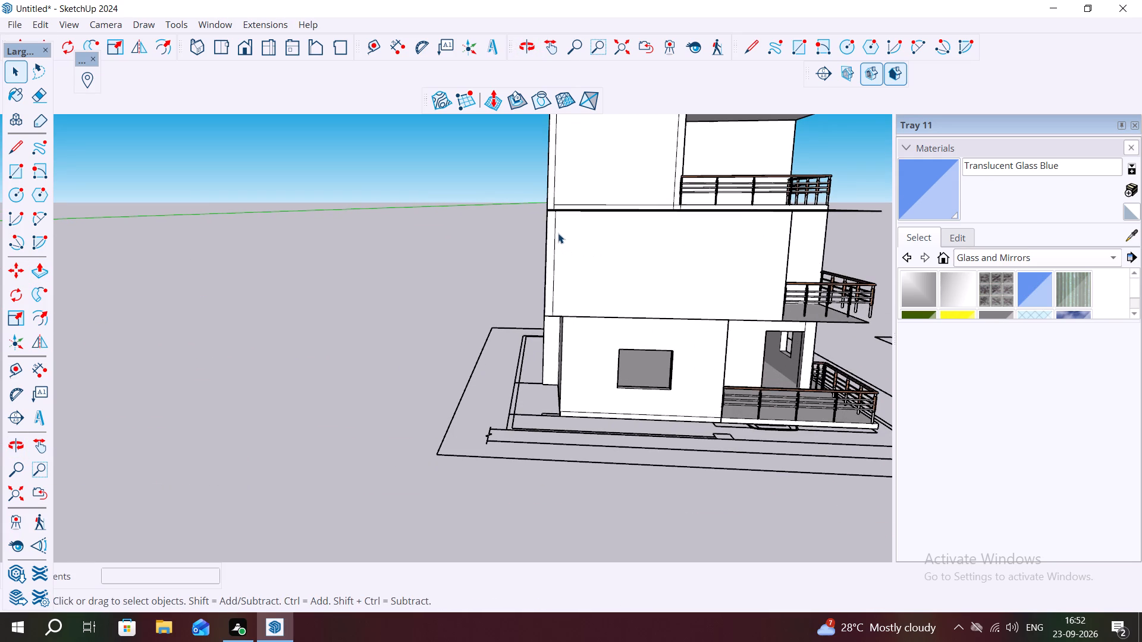
key("l")
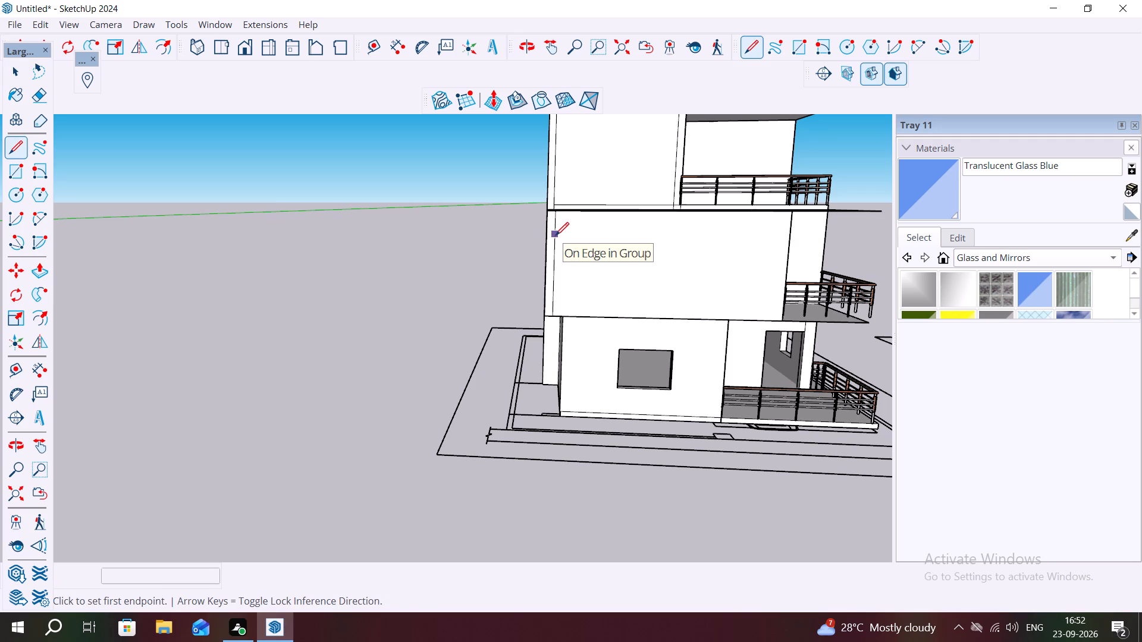
left_click(556, 235)
left_click(790, 235)
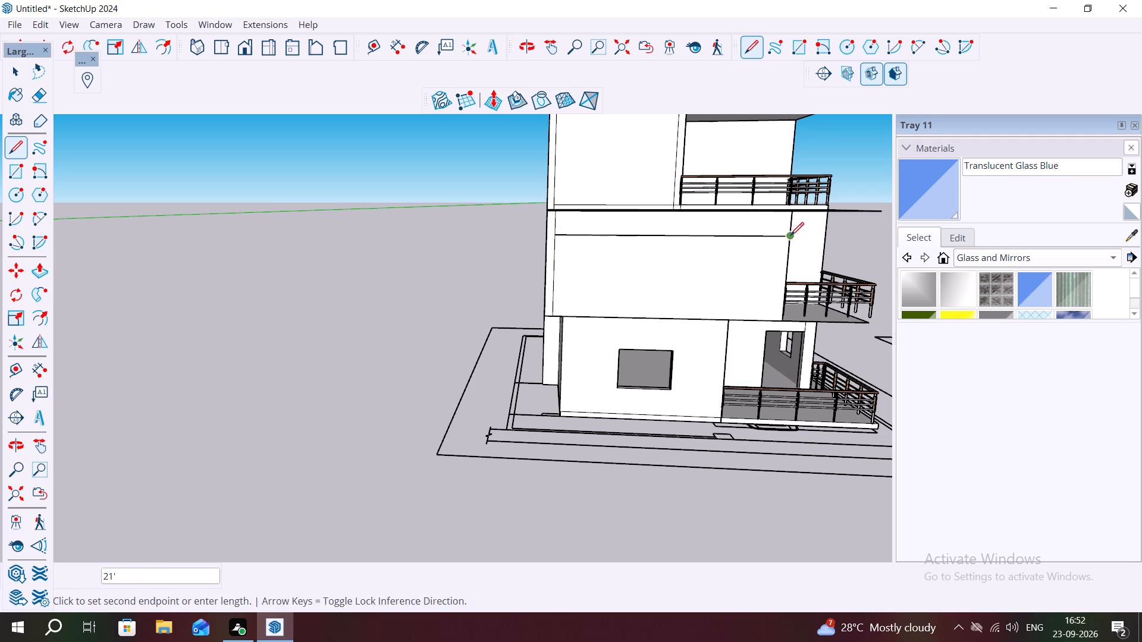
key("Escape")
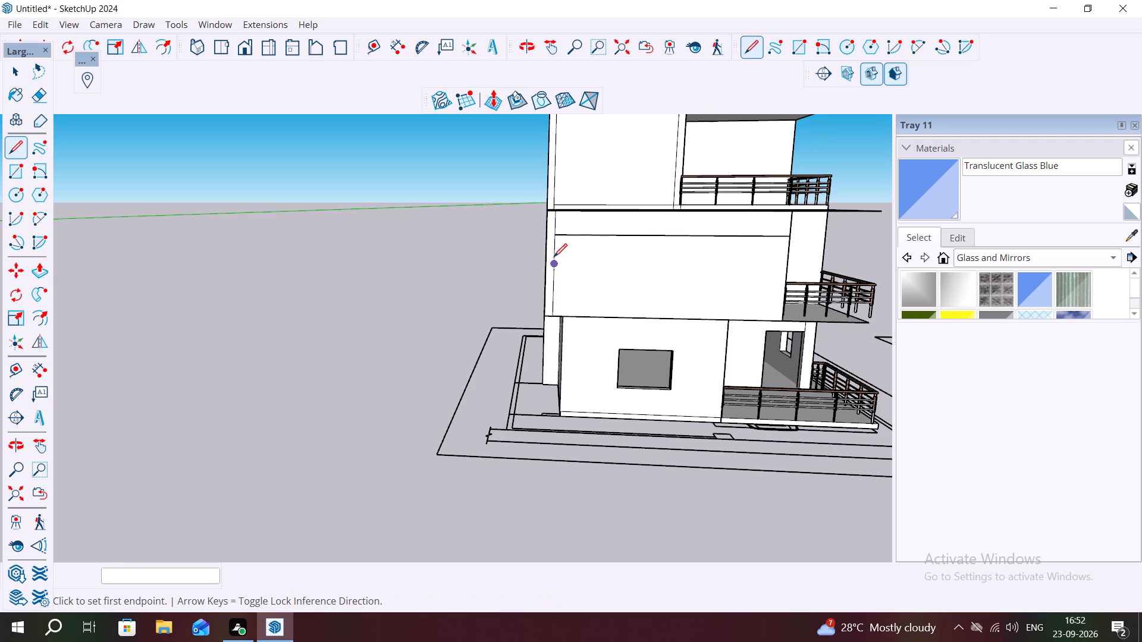
left_click(555, 262)
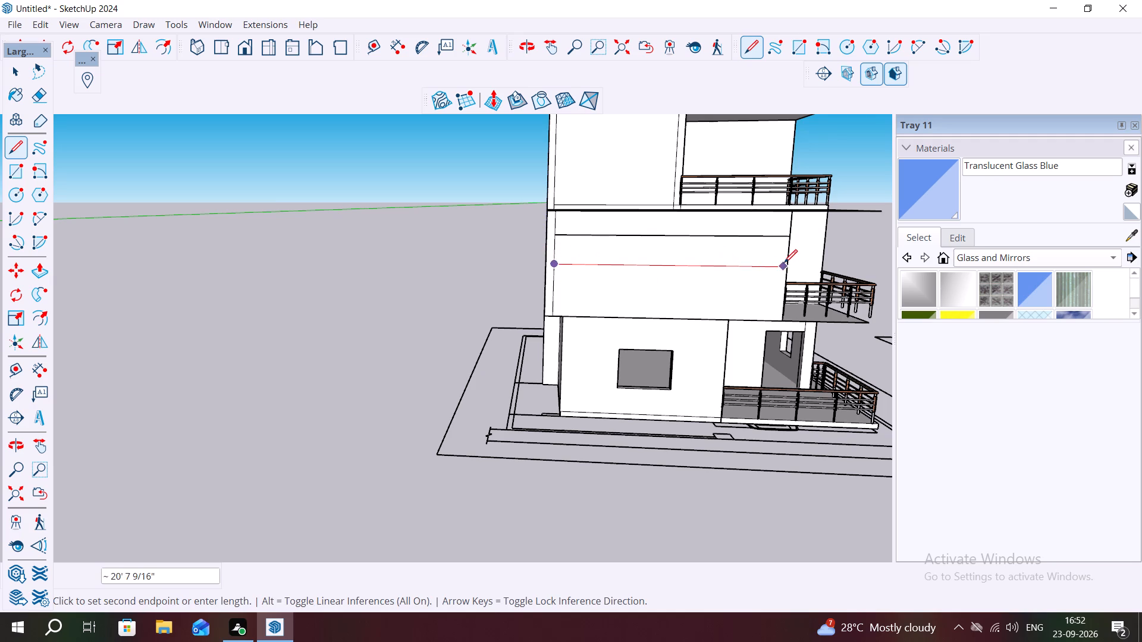
left_click(786, 263)
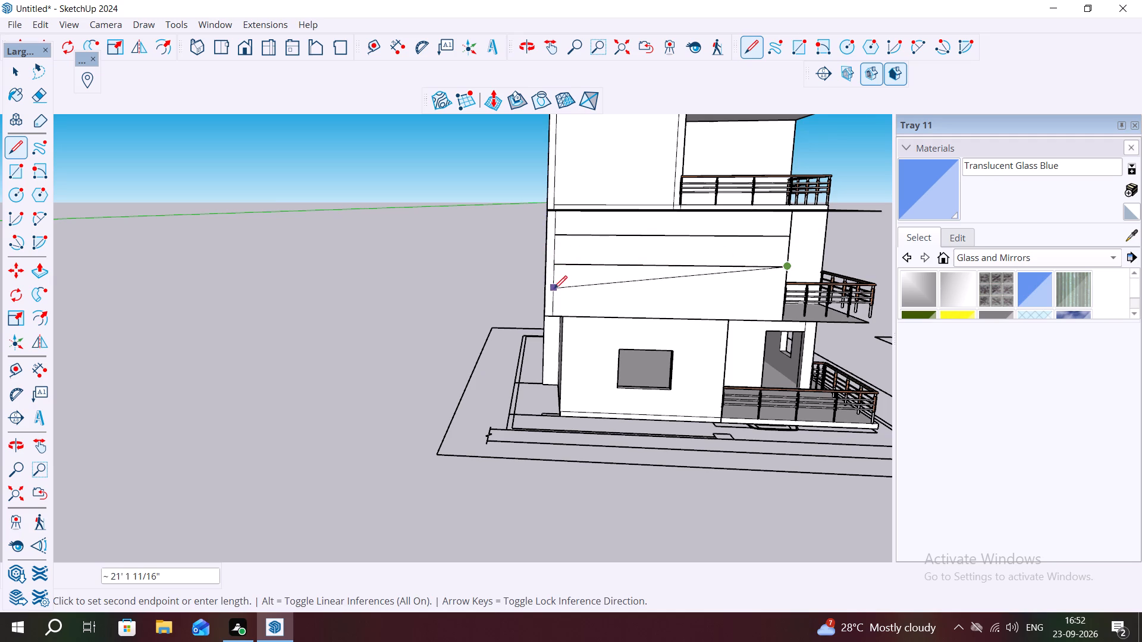
key("Escape")
left_click(553, 289)
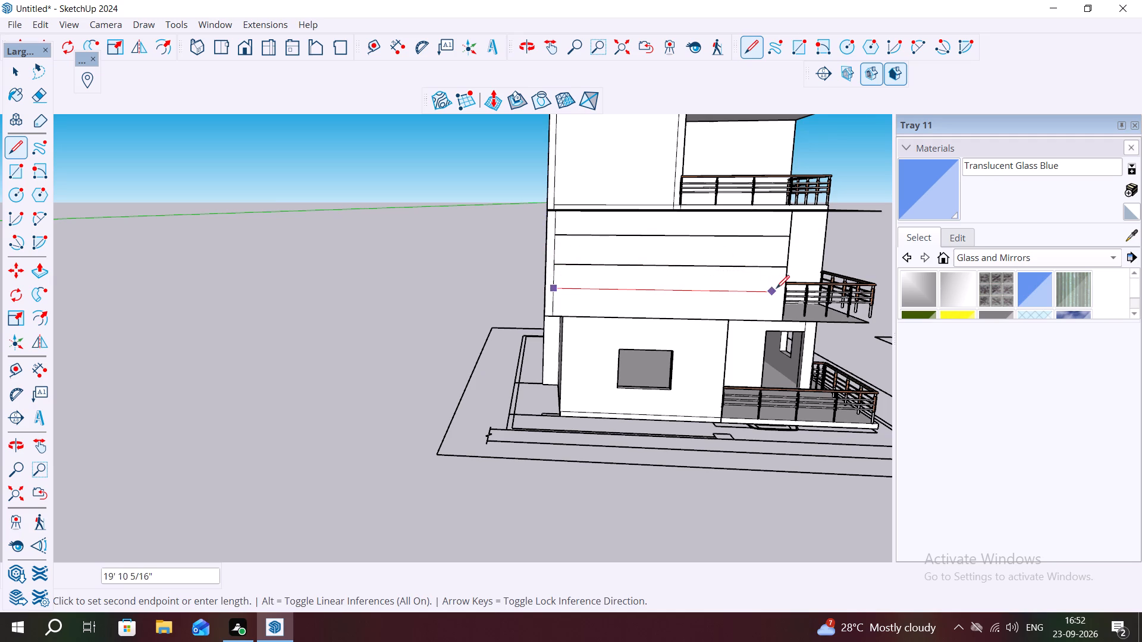
left_click(786, 290)
key("Escape")
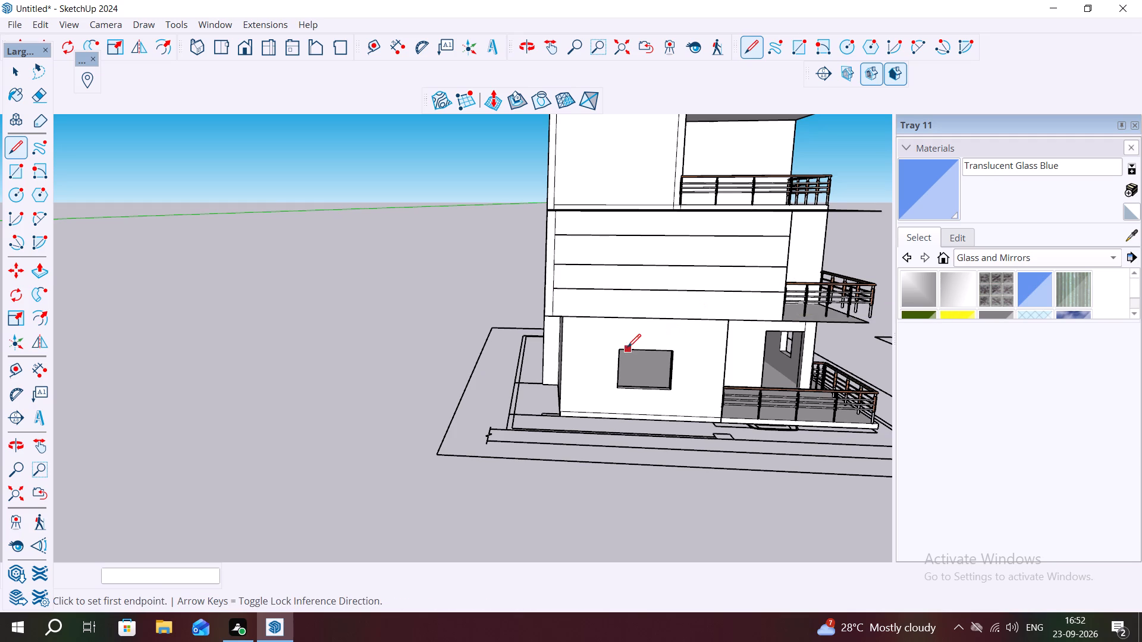
Draw vertical lines about 3' long from the ground-floor side window's two upper corners to the top of the wall.
scroll(628, 347, "up", 7)
left_click(617, 350)
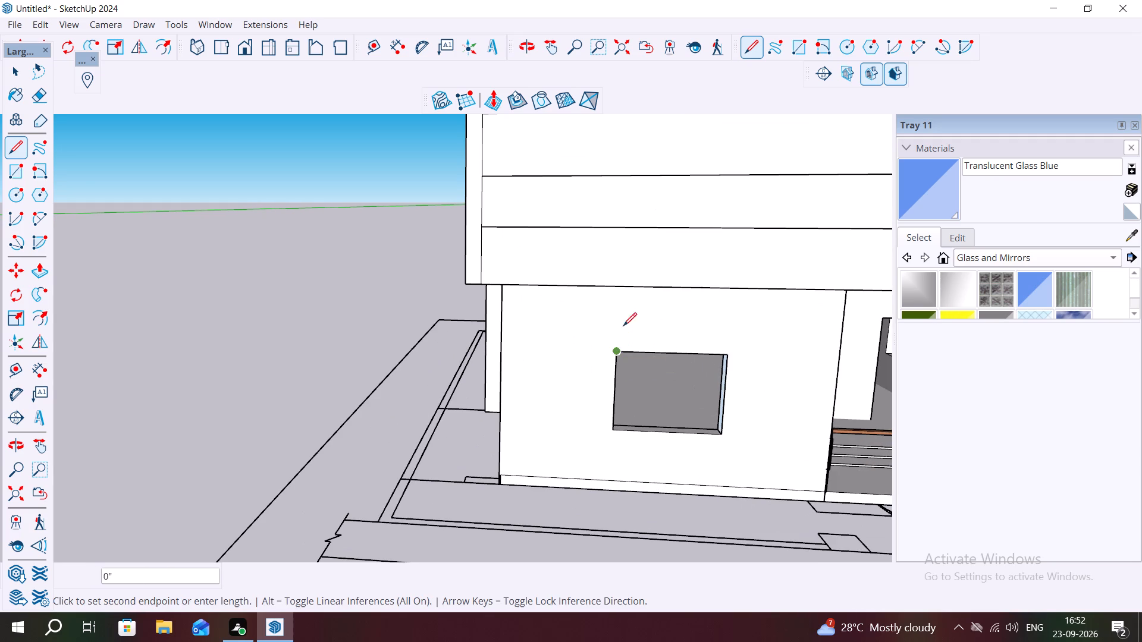
left_click(620, 291)
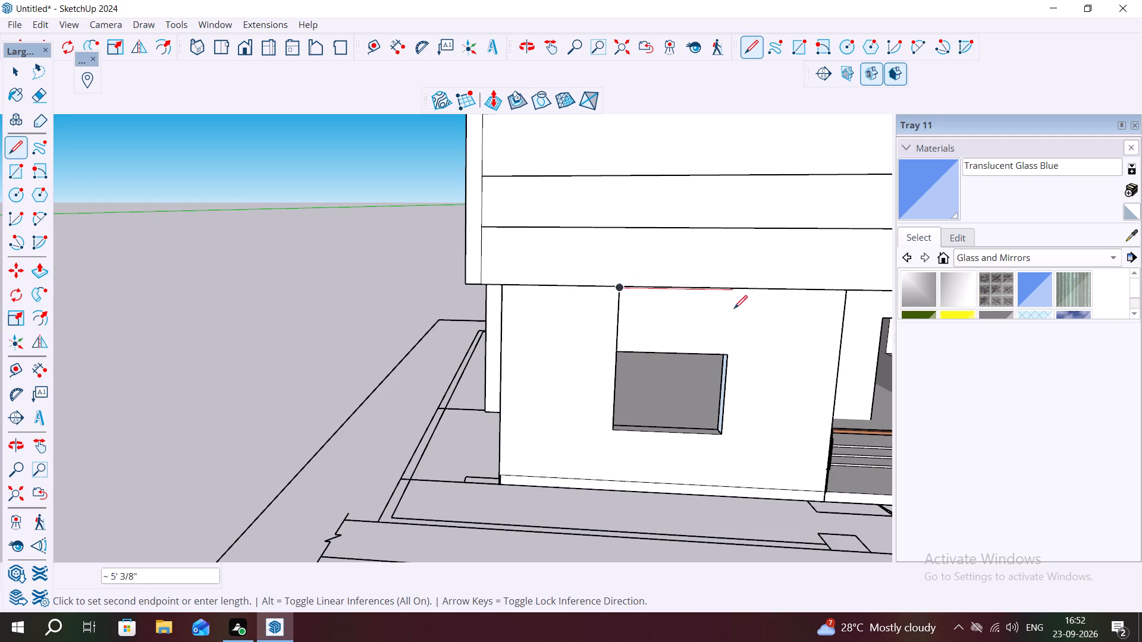
key("Escape")
left_click(733, 355)
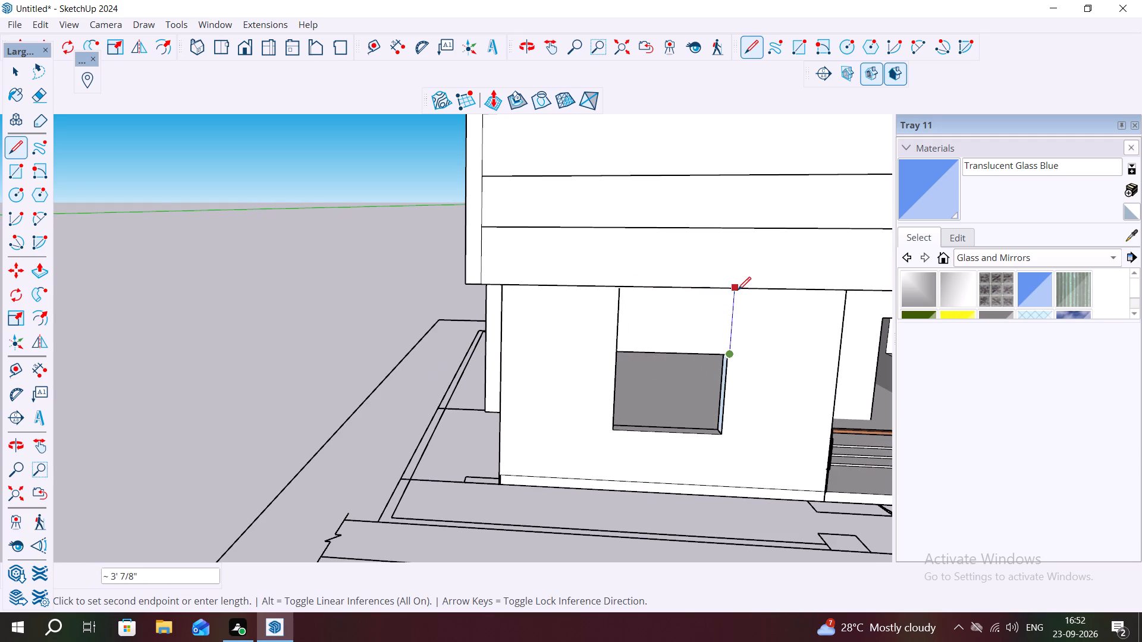
left_click(737, 290)
scroll(734, 326, "down", 7)
middle_click_drag(740, 369, 789, 309)
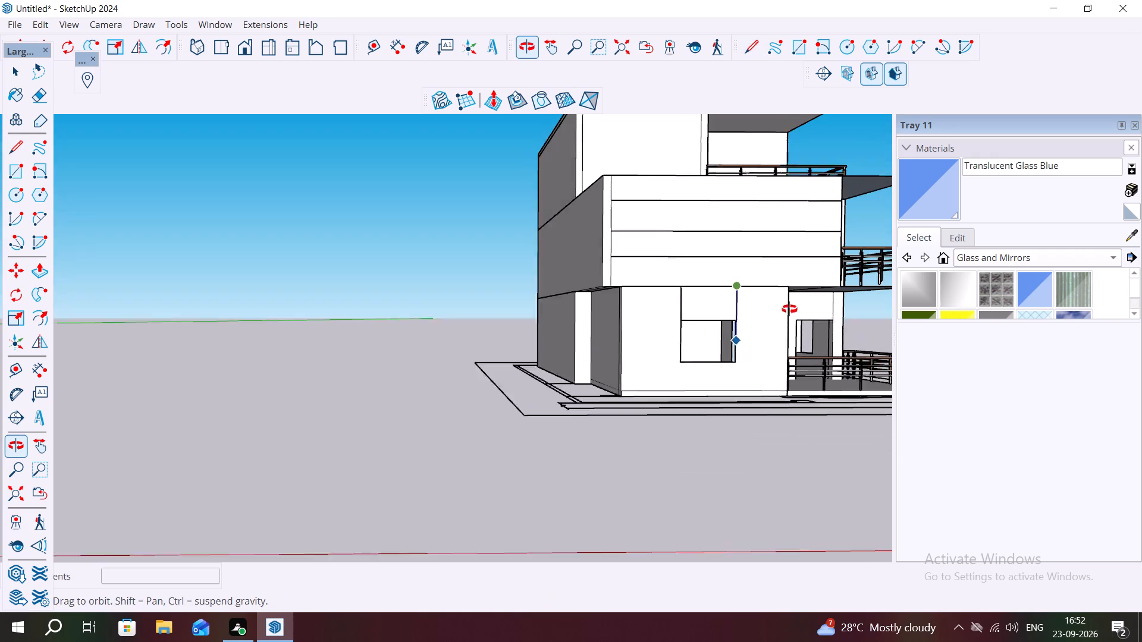
middle_click_drag(789, 309, 790, 306)
scroll(716, 353, "down", 4)
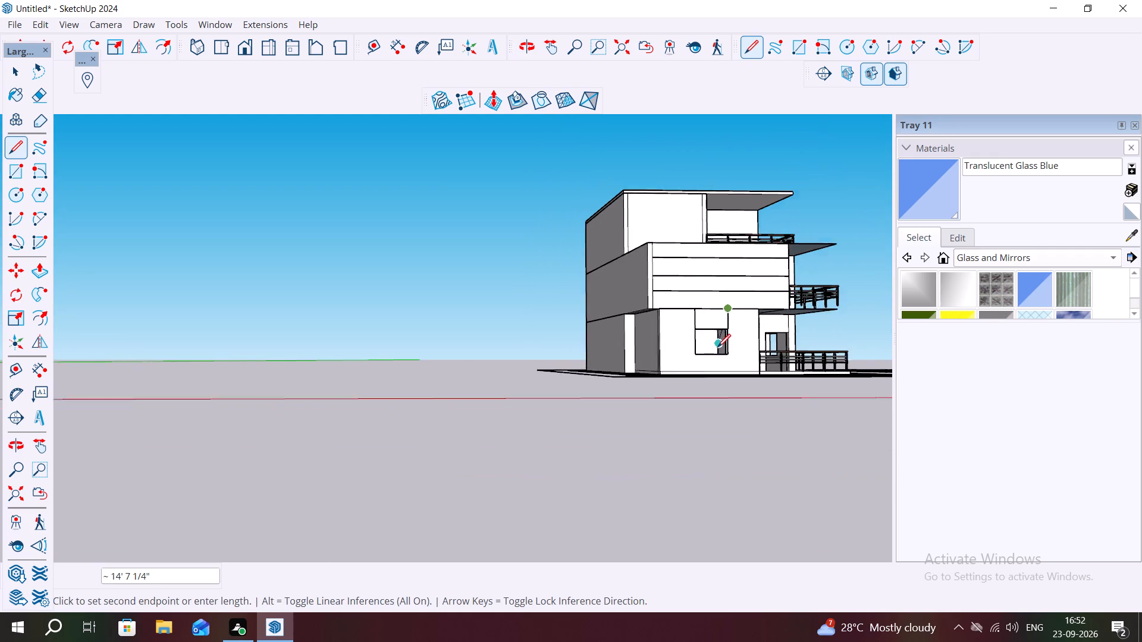
scroll(717, 347, "down", 1)
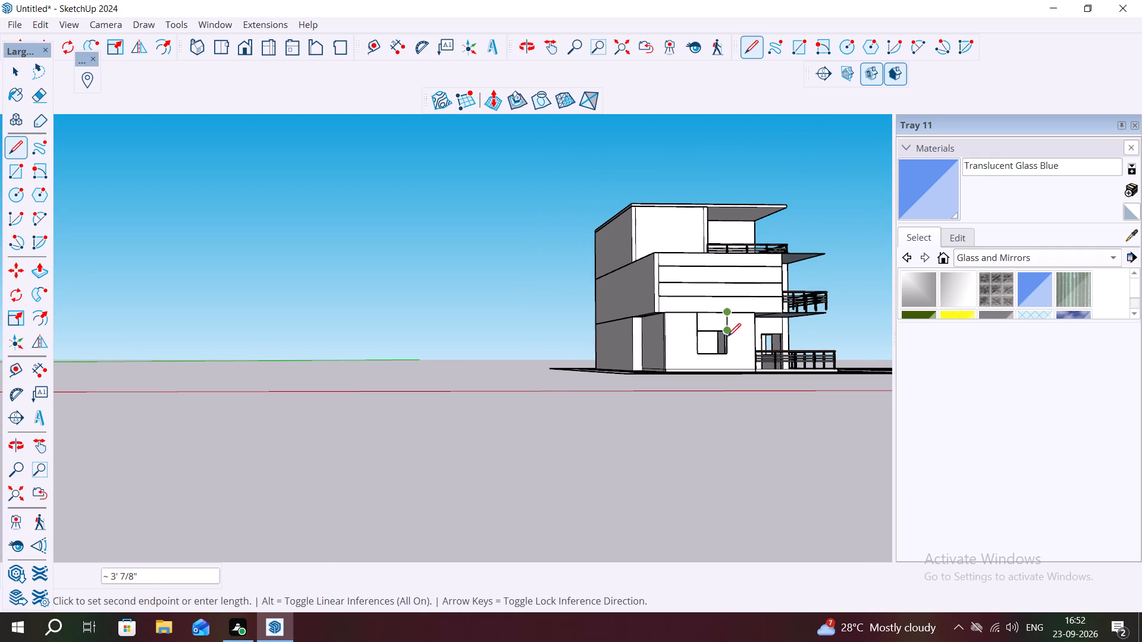
key("Escape")
Draw vertical lines from the ground-floor side window's two lower corners down to the base of the wall.
left_click(698, 353)
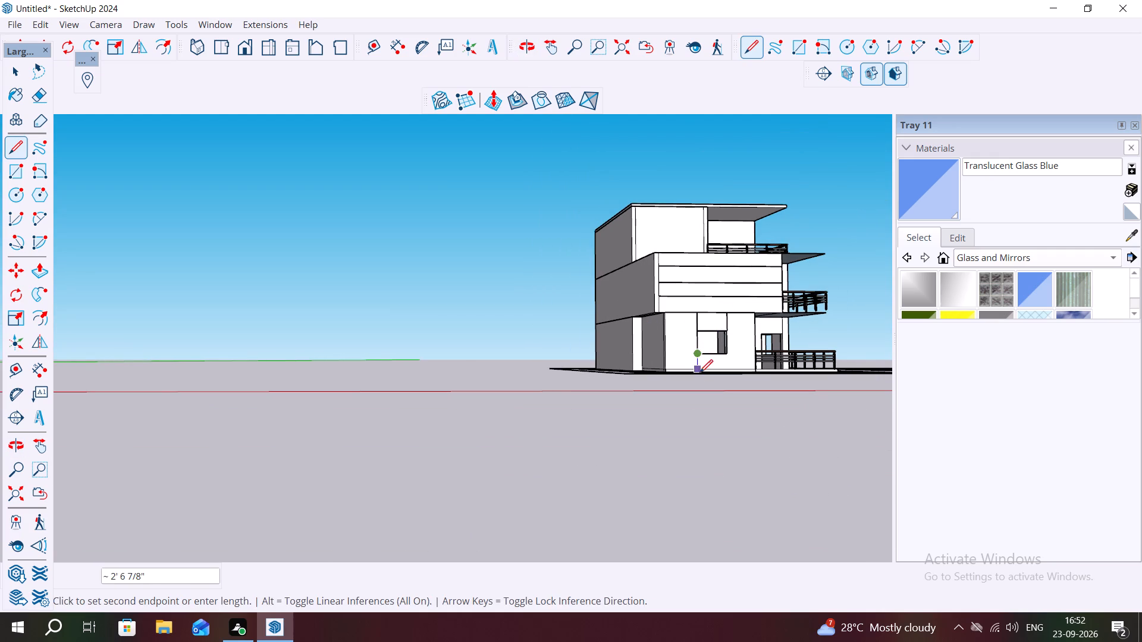
left_click(698, 375)
key("space")
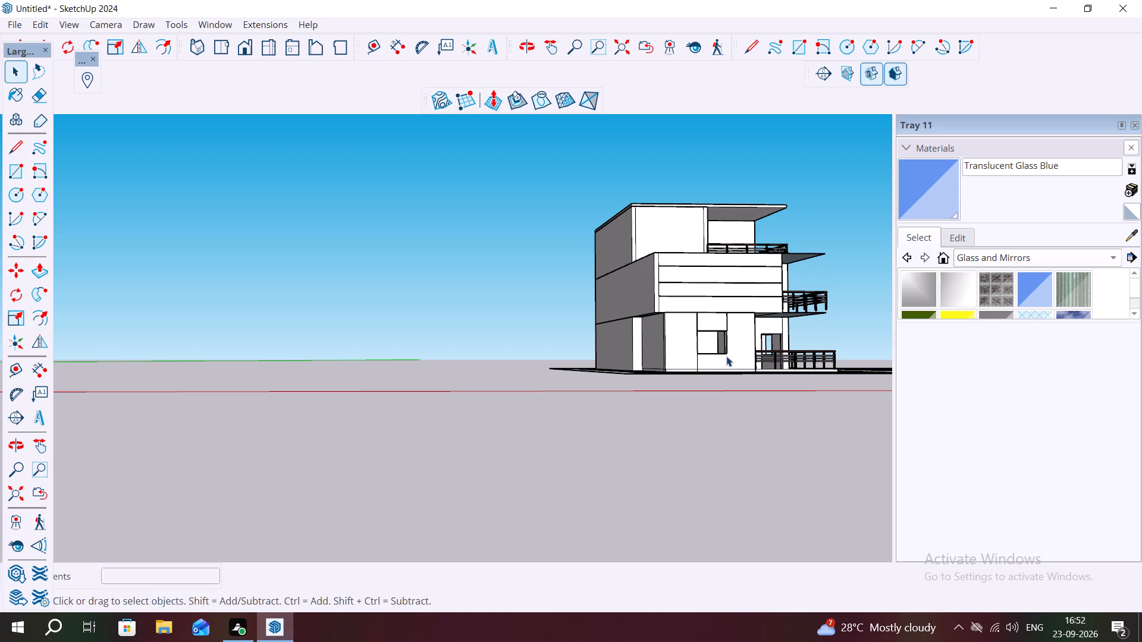
key("l")
left_click(727, 353)
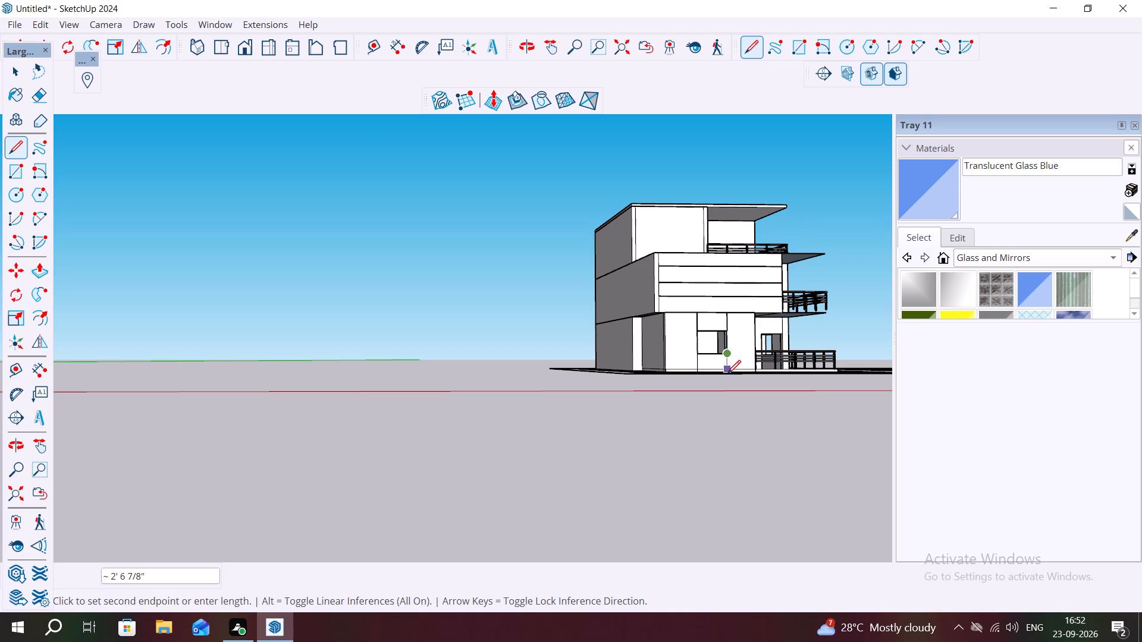
left_click(727, 373)
key("Escape")
key("space")
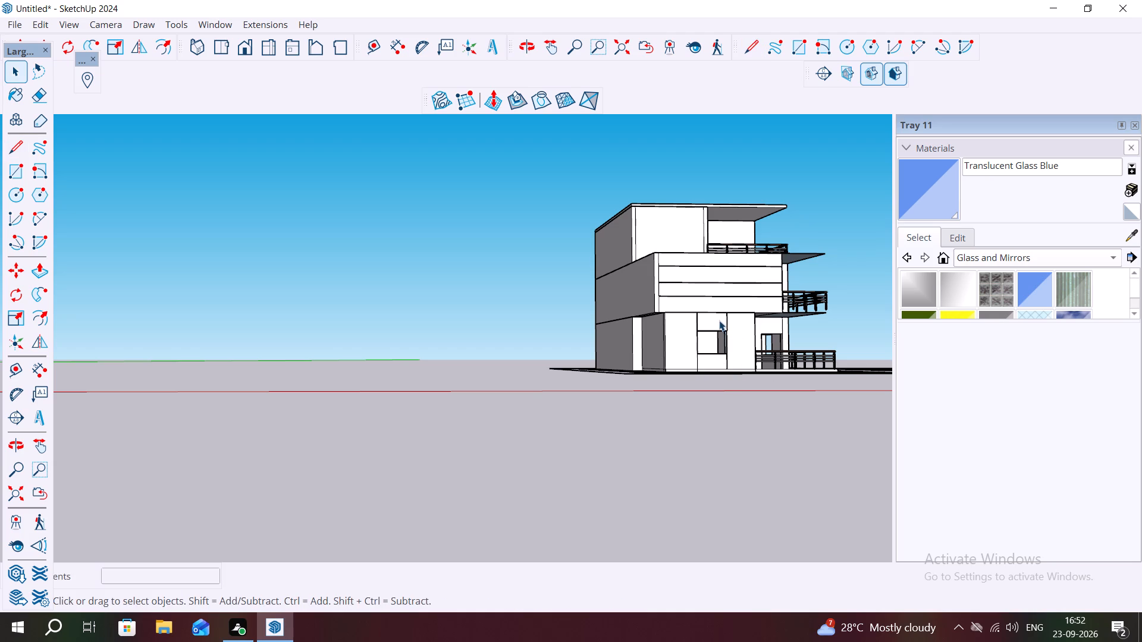
Draw a 5' by 3' rectangle above the ground-floor side window and a 5' by about 2' 6 7/8" one below it.
left_click(719, 320)
middle_click_drag(745, 341, 679, 355)
double_click(673, 348)
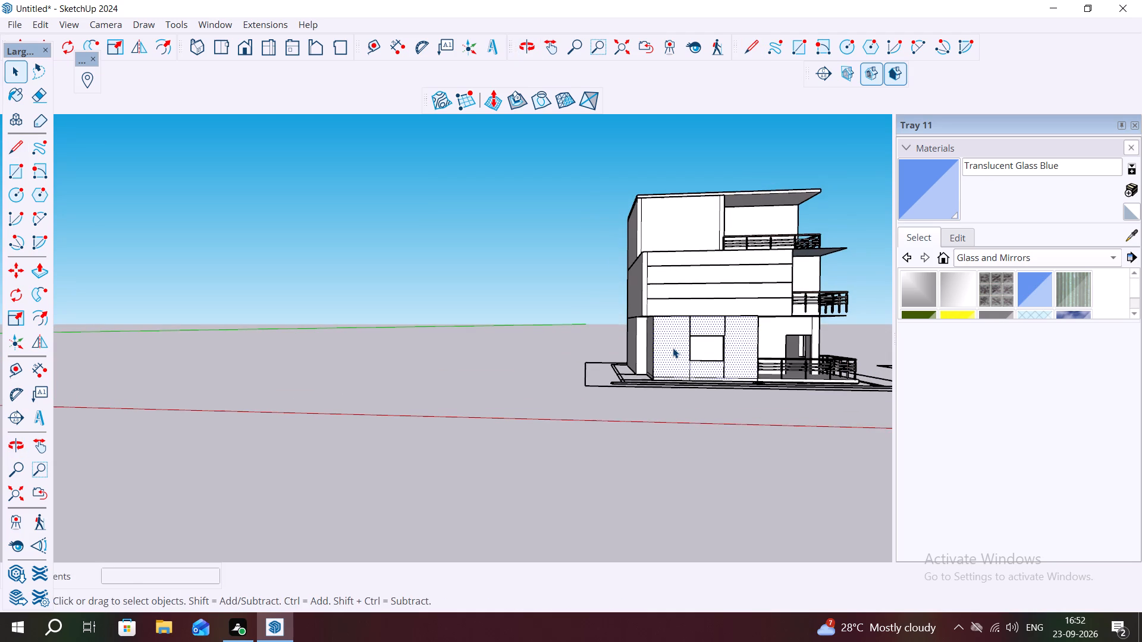
double_click(716, 320)
key("Escape")
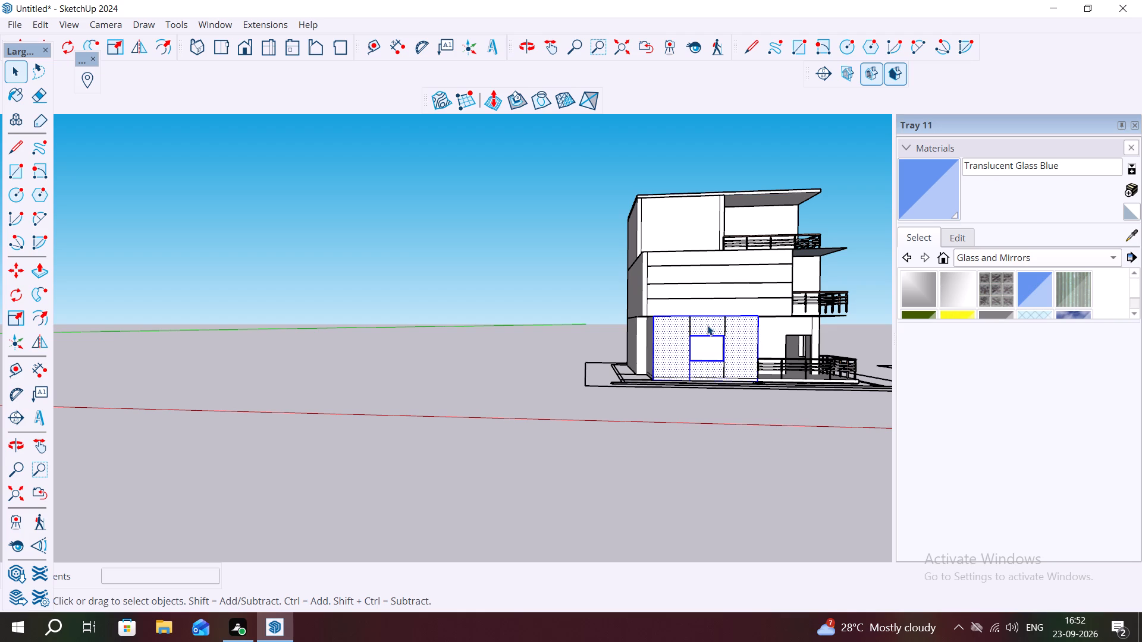
key("r")
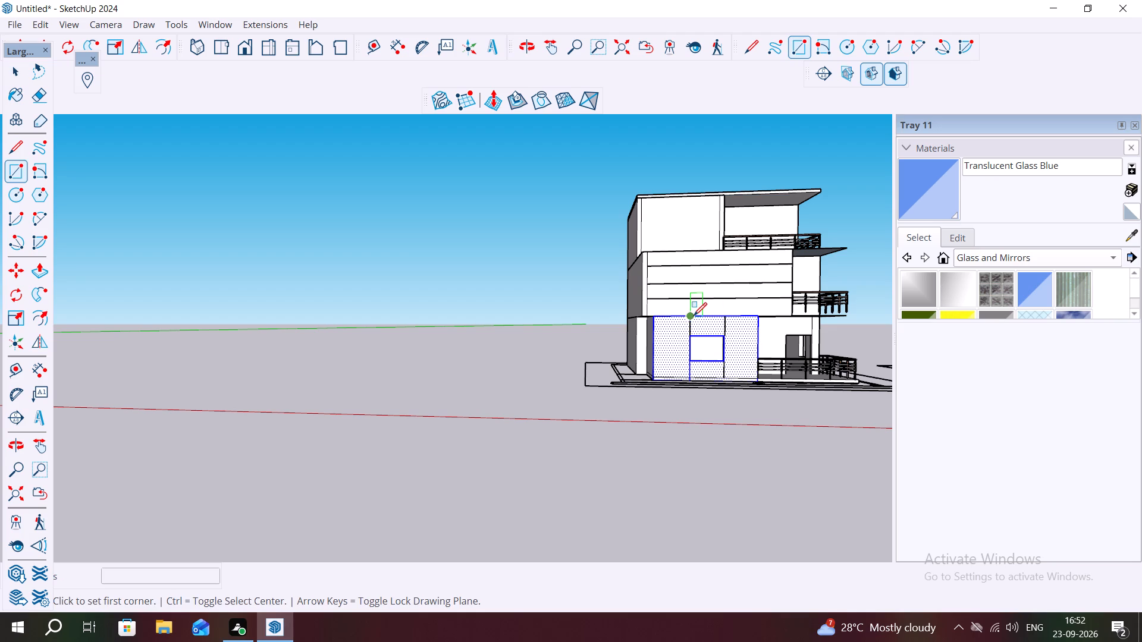
left_click(694, 316)
left_click(726, 334)
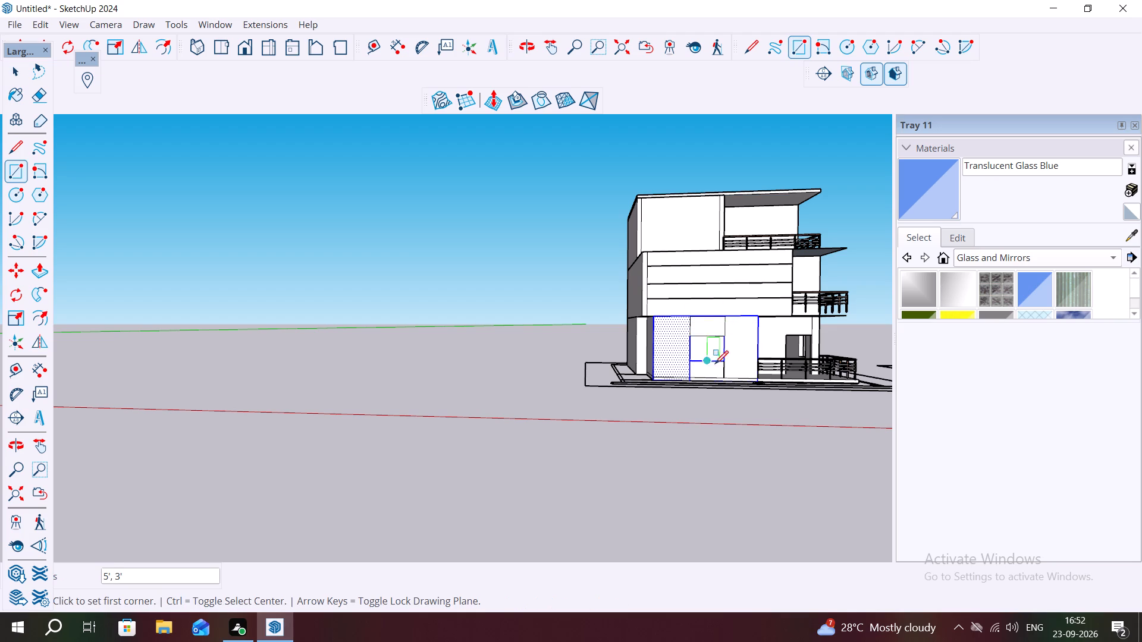
left_click(691, 363)
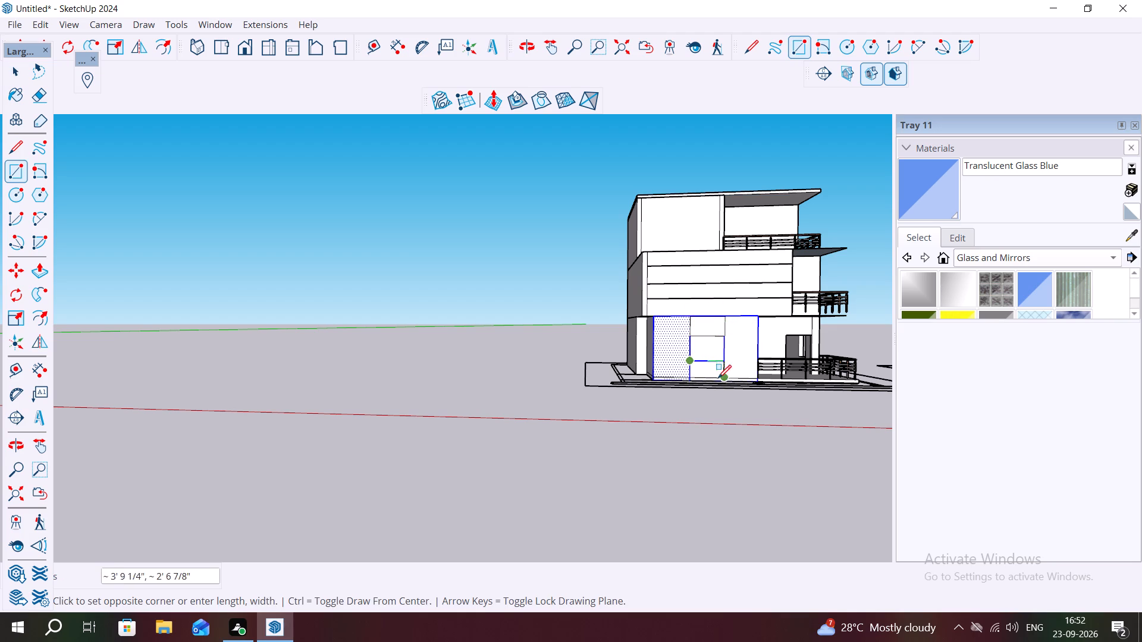
scroll(719, 377, "up", 13)
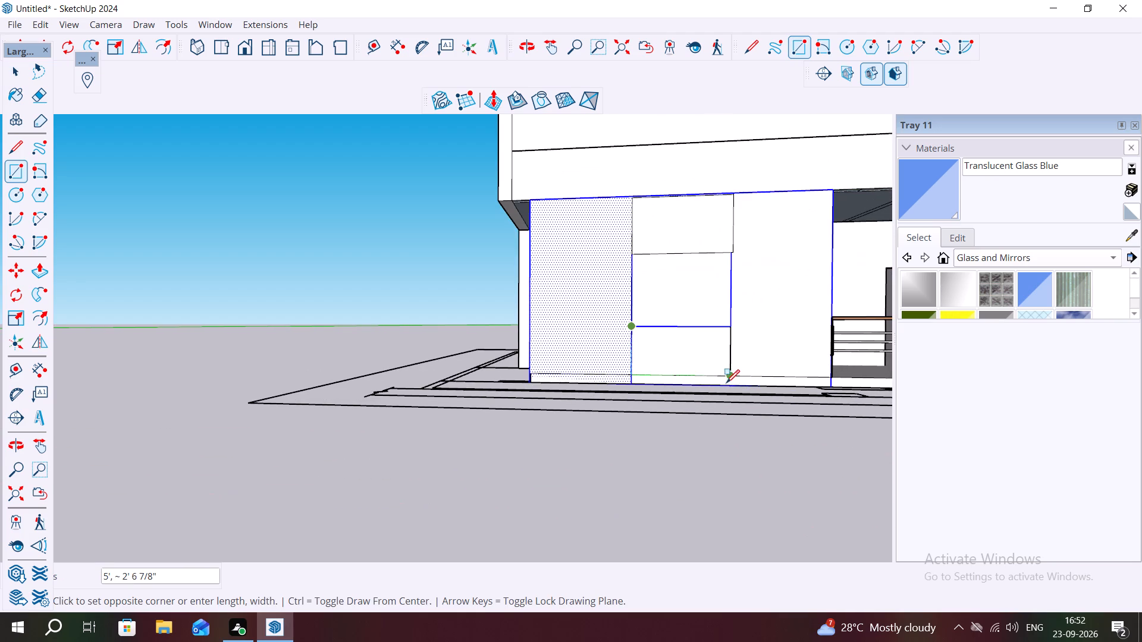
left_click(730, 376)
key("space")
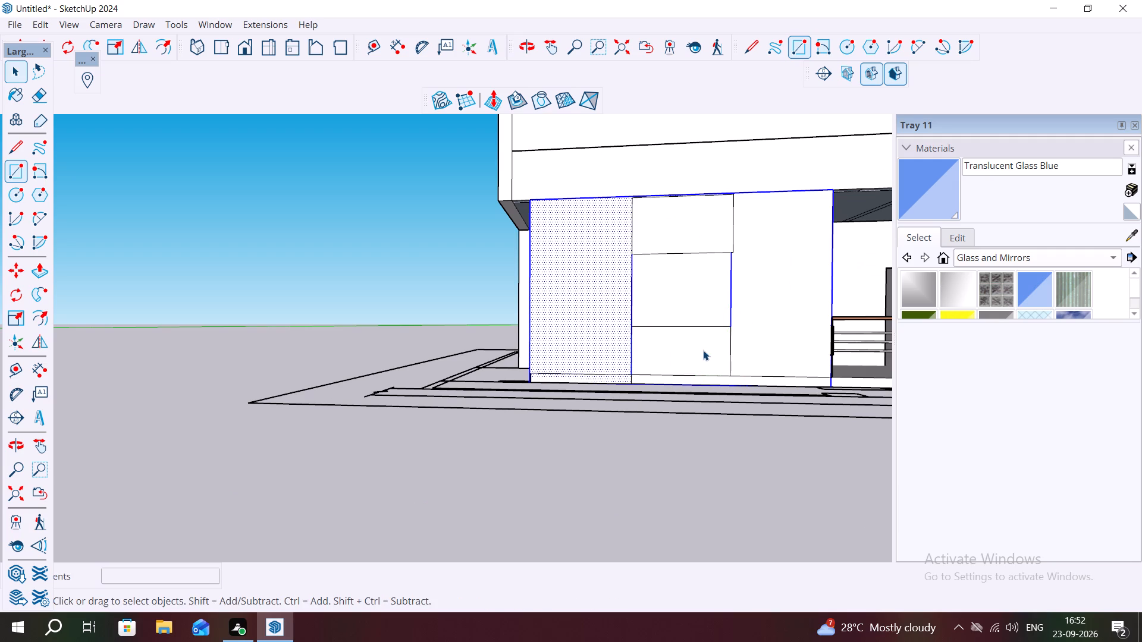
Paint the panel below the ground-floor side window and the wall panels on both sides of it with Brick Antique 01.
left_click(706, 350)
scroll(1037, 289, "down", 2)
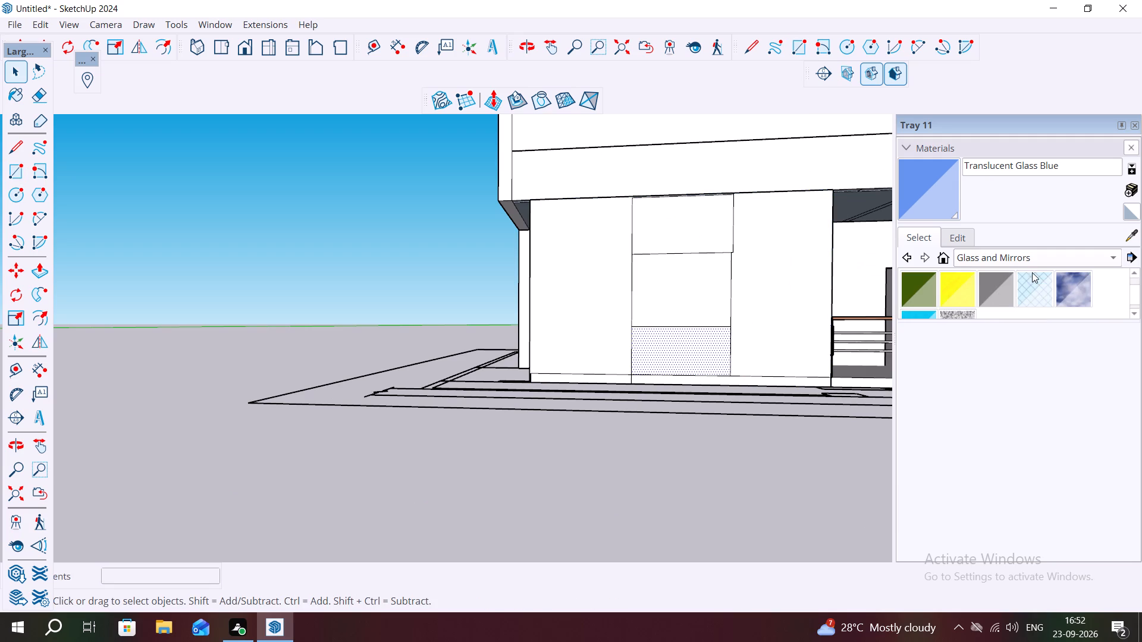
left_click(1032, 261)
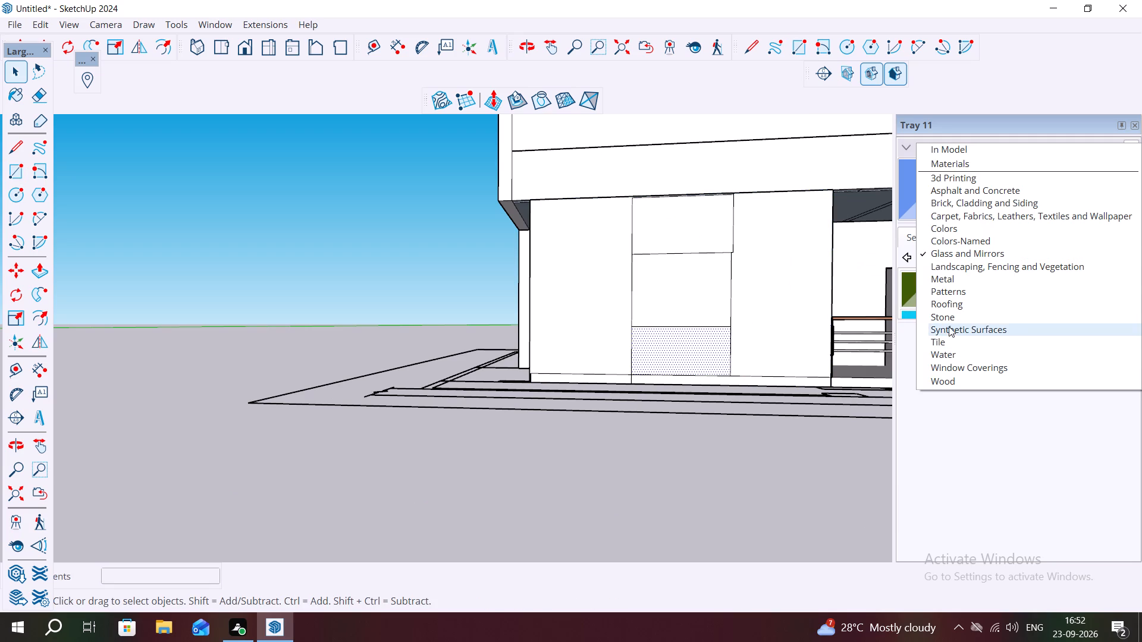
left_click(946, 376)
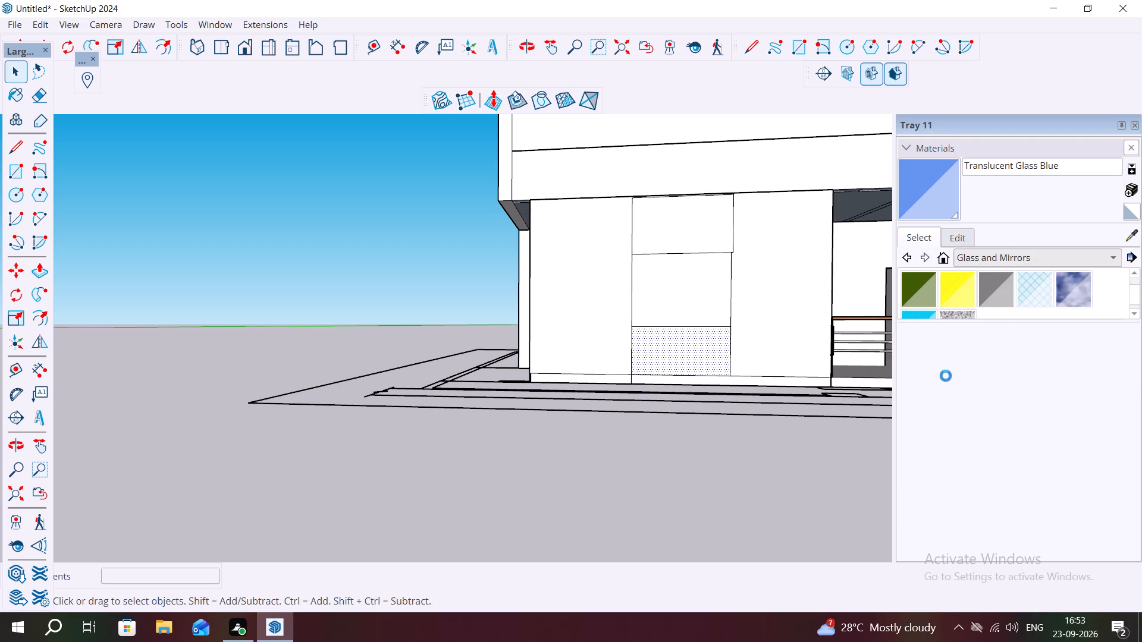
left_click(990, 254)
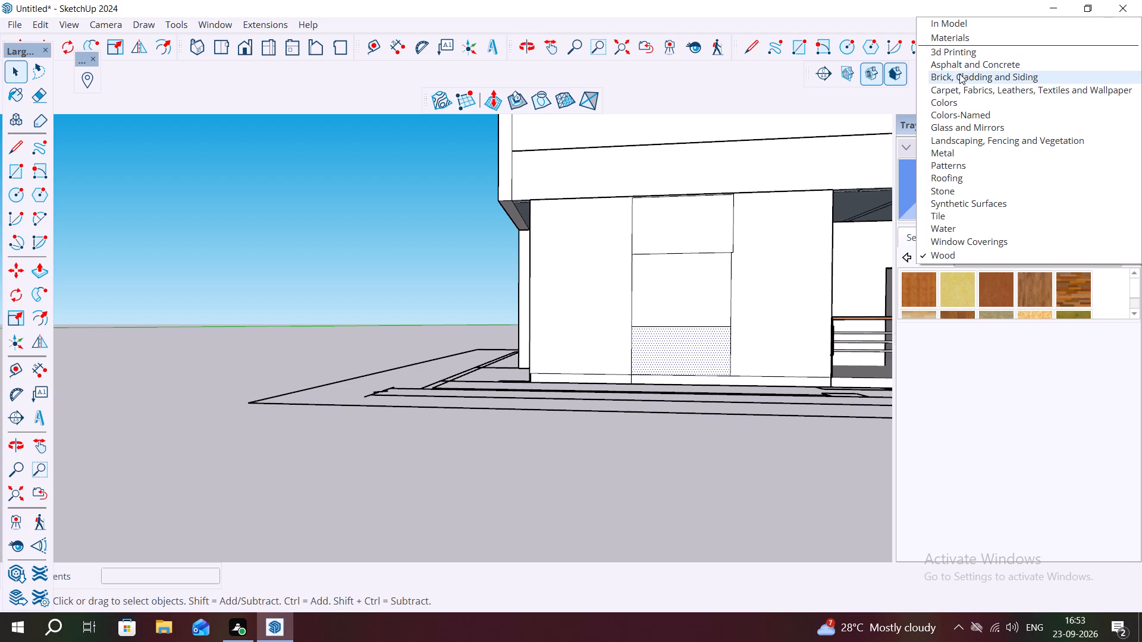
left_click(946, 74)
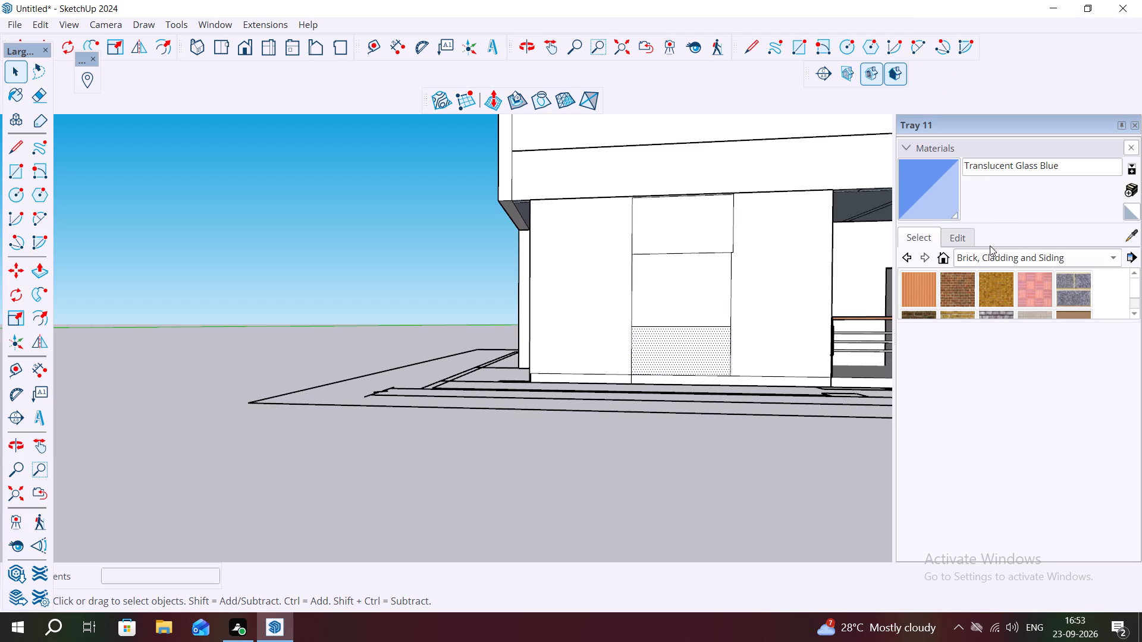
left_click(962, 284)
left_click(676, 357)
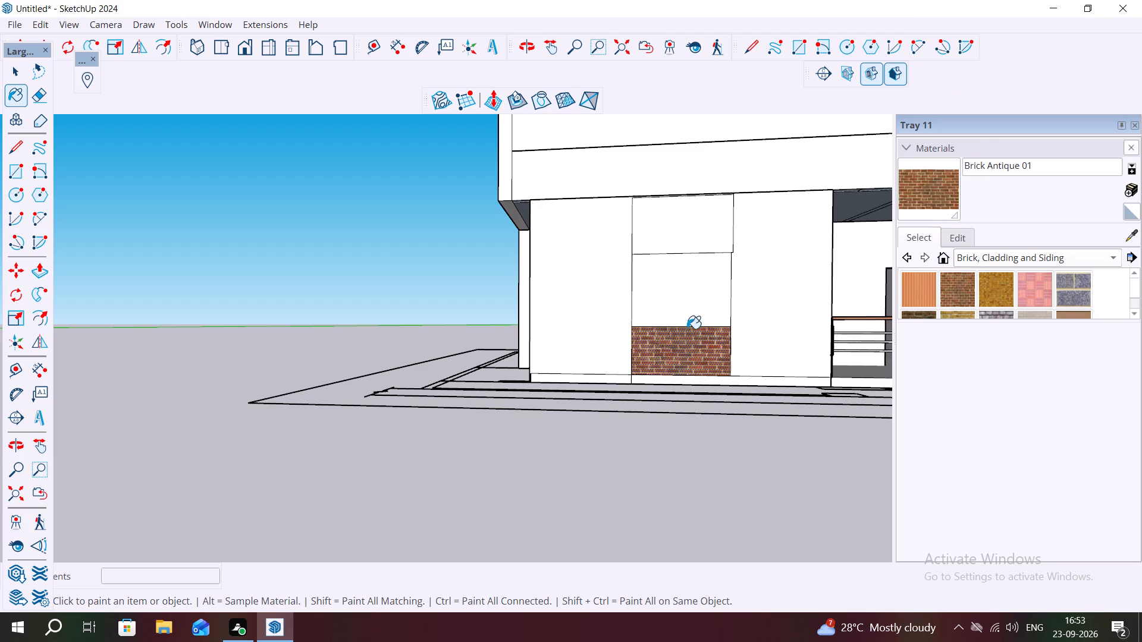
left_click(791, 261)
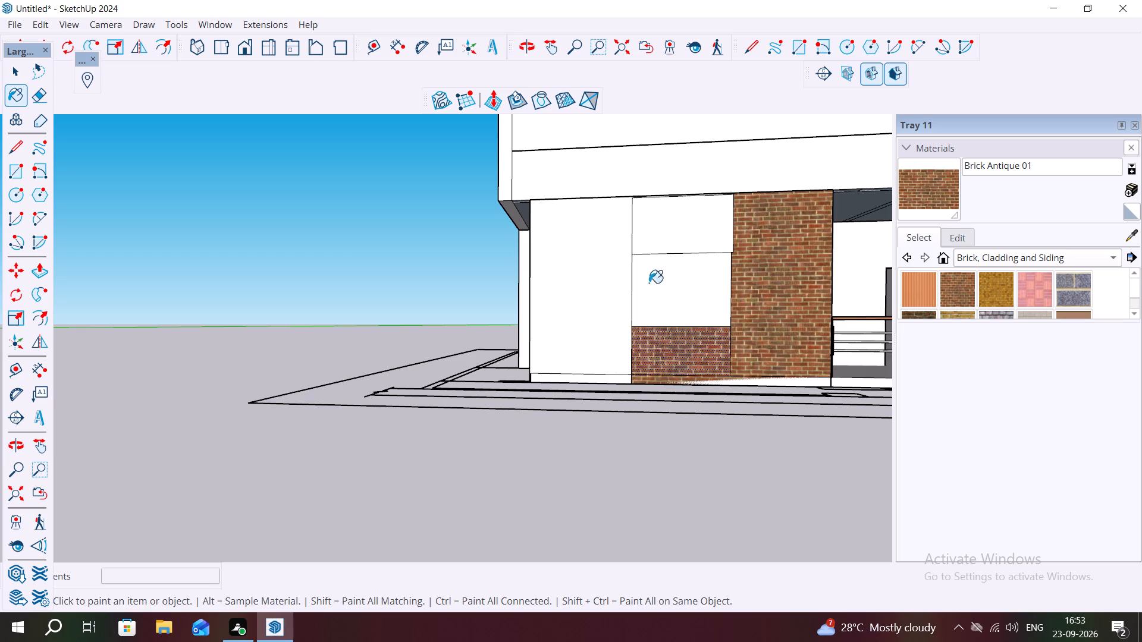
left_click(617, 279)
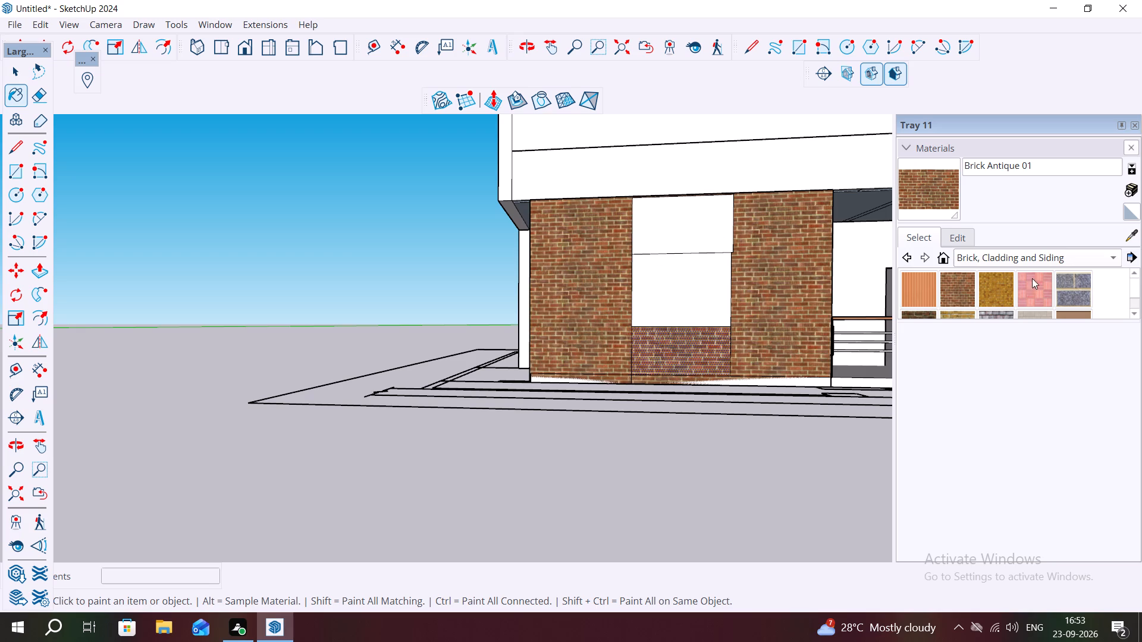
Paint the panel above the ground-floor side window with Cladding Siding Tan.
scroll(969, 299, "down", 2)
left_click(1090, 284)
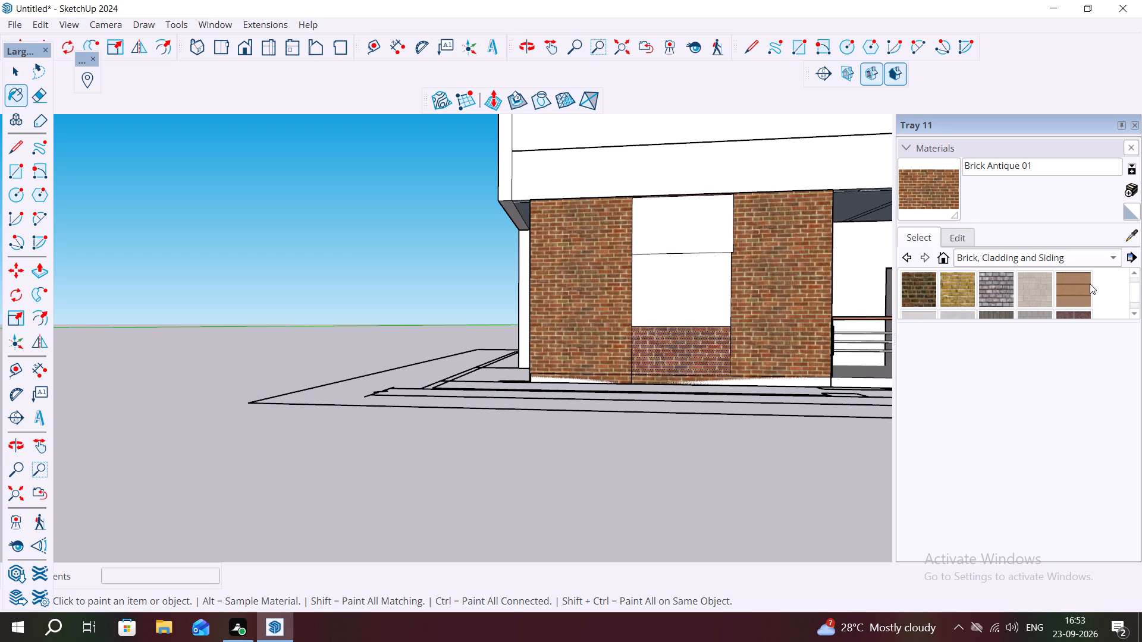
left_click(717, 212)
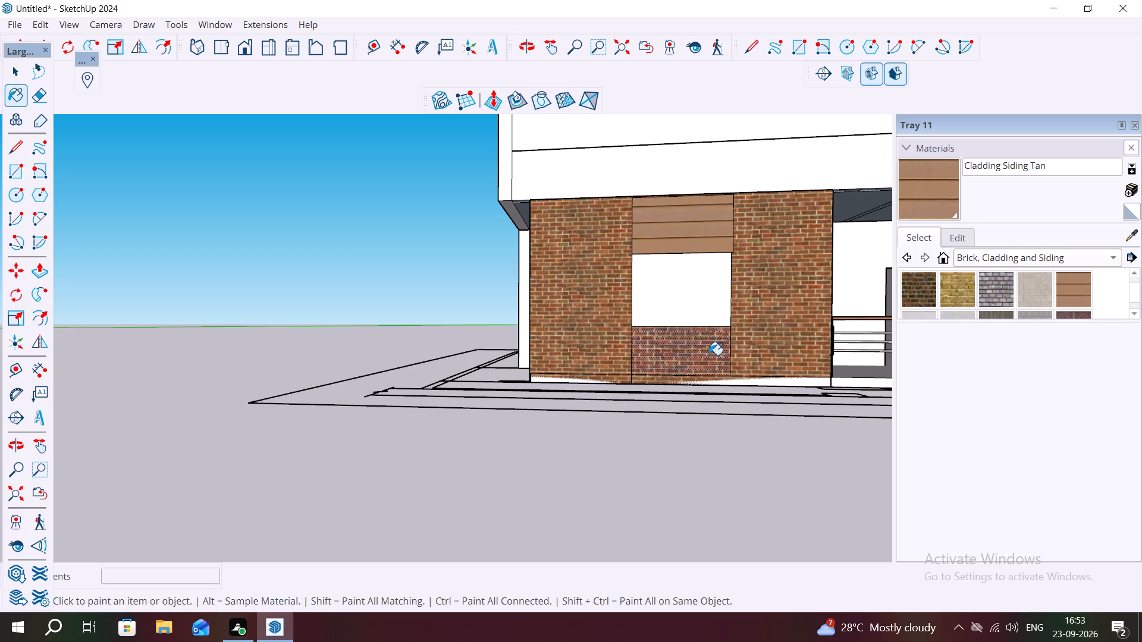
Paint the panel below the ground-floor side window with Cladding Siding Tan.
left_click(709, 355)
scroll(716, 310, "down", 2)
key("Escape")
key("space")
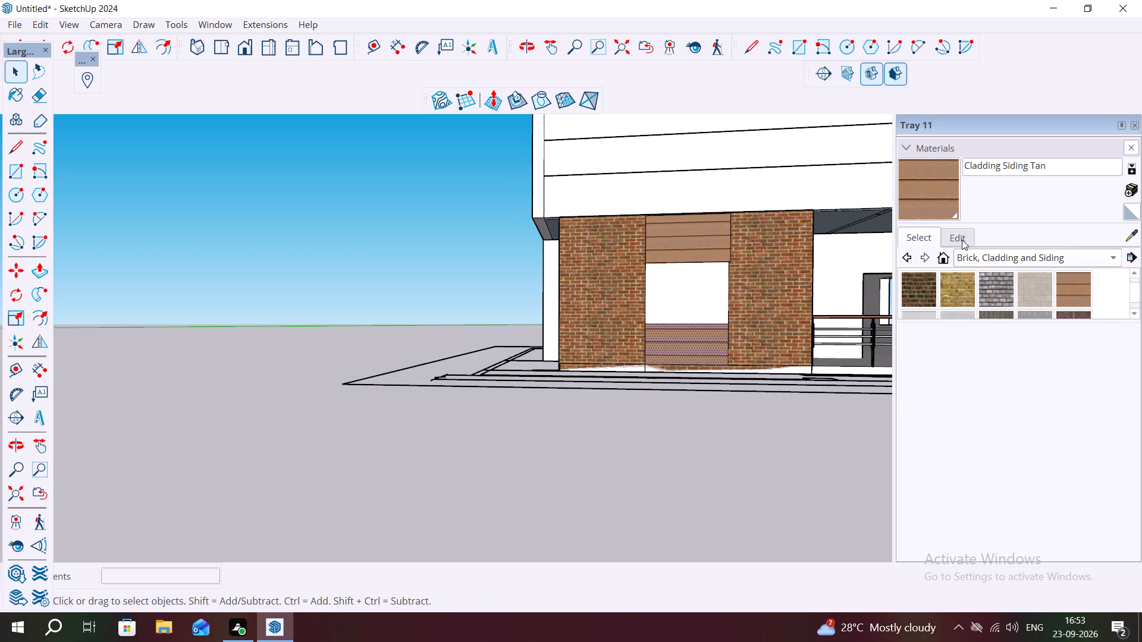
Paint the ground-floor side window pane with Translucent Glass Blue from the Glass and Mirrors materials.
scroll(967, 238, "down", 2)
left_click(1009, 257)
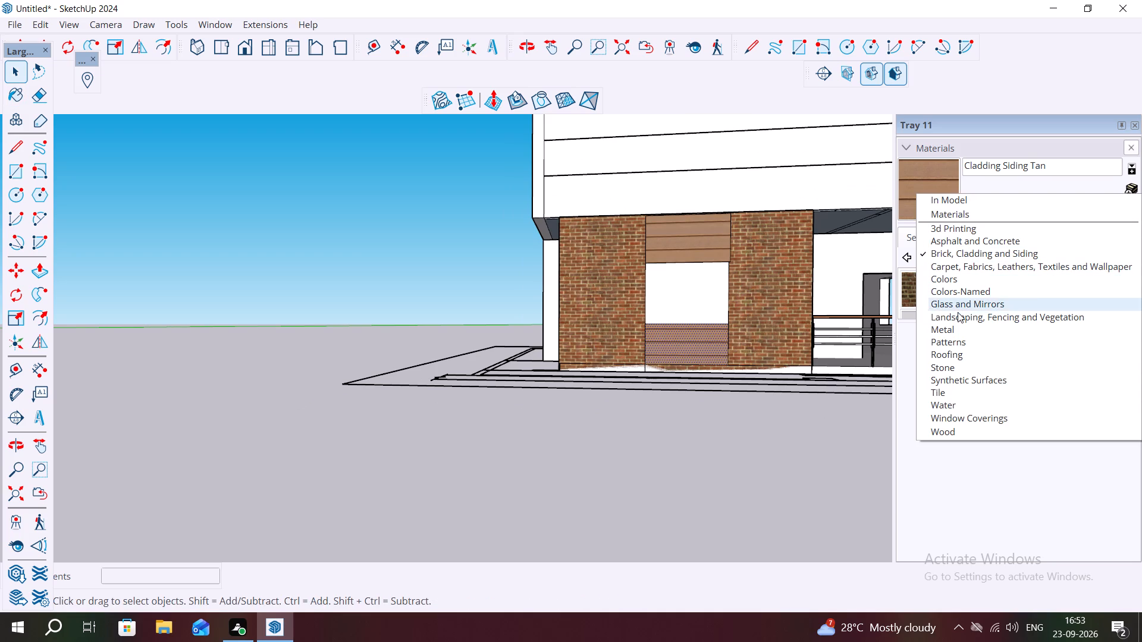
left_click(946, 301)
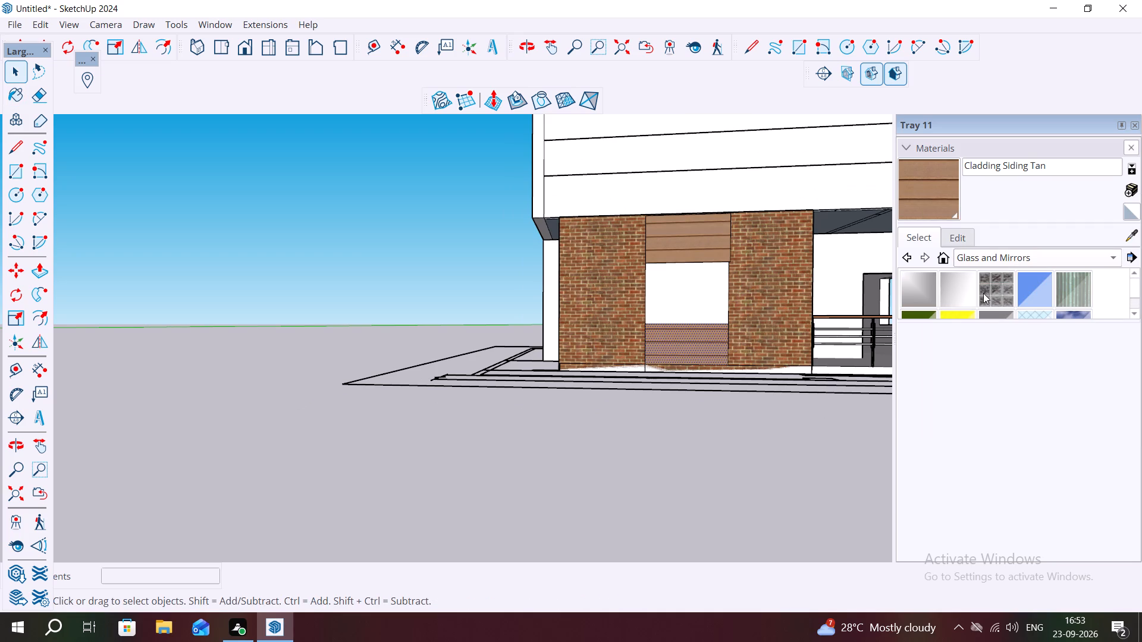
left_click(1028, 284)
left_click(713, 300)
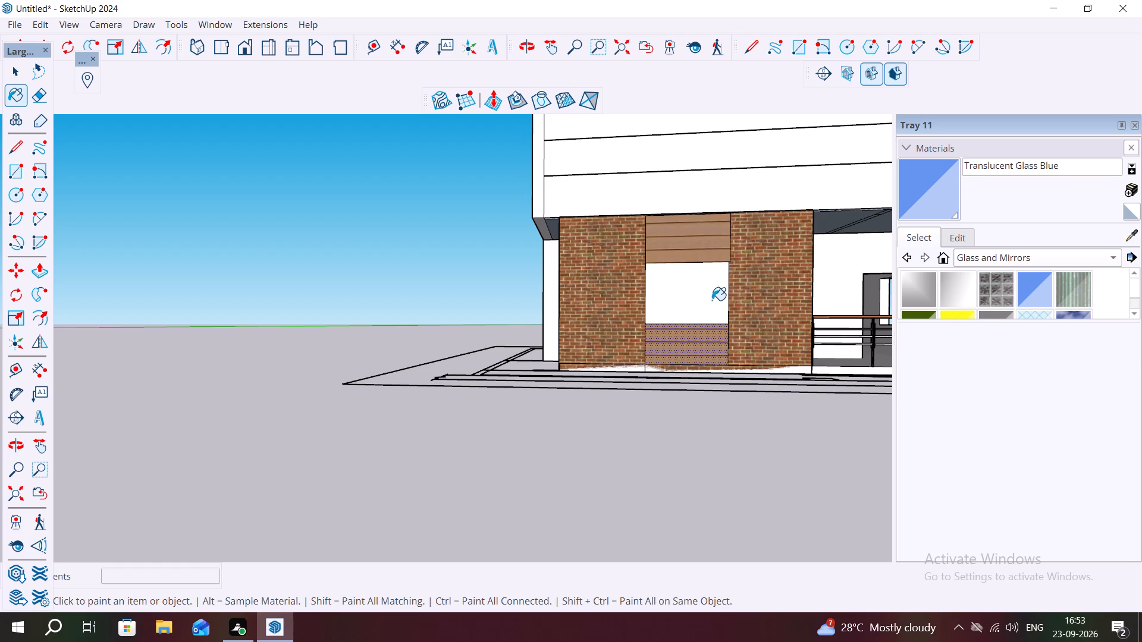
middle_click_drag(643, 297, 711, 326)
middle_click_drag(636, 310, 752, 346)
key("Escape")
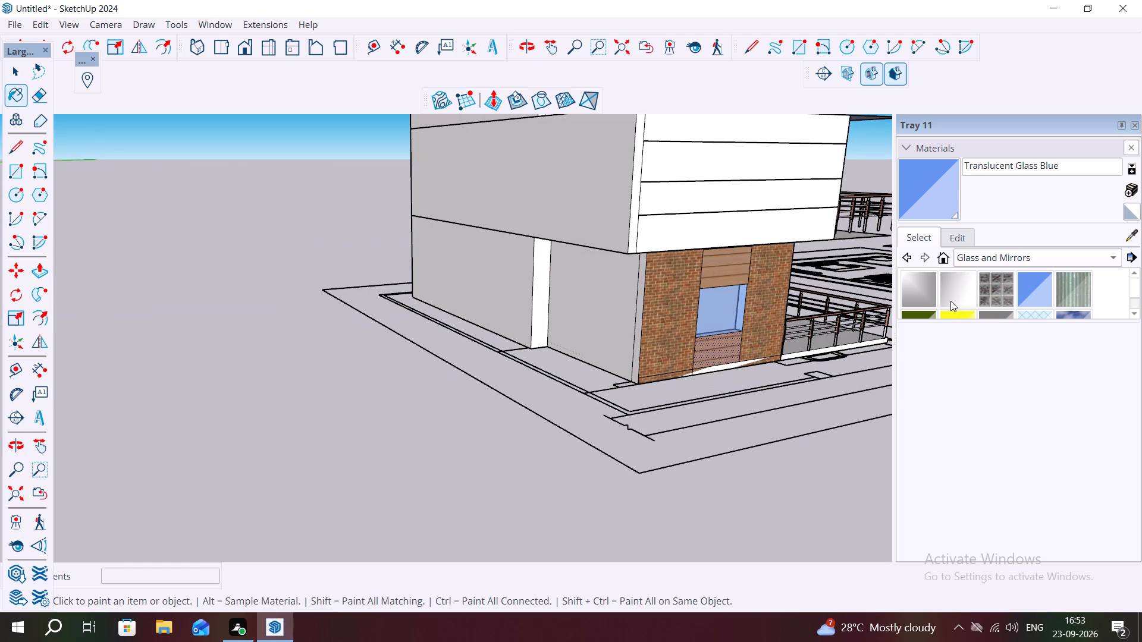
Paint the ground-floor wall around the corner from the window wall, and its narrow corner strip, with Brick Antique 01.
scroll(977, 301, "down", 4)
left_click(987, 260)
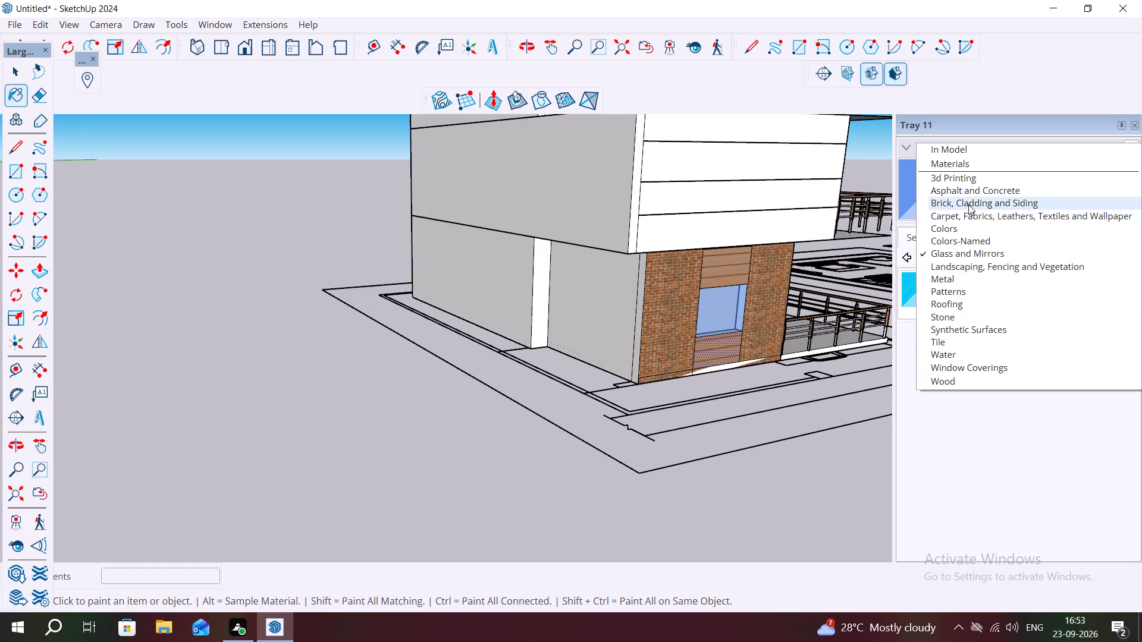
left_click(968, 204)
left_click(957, 287)
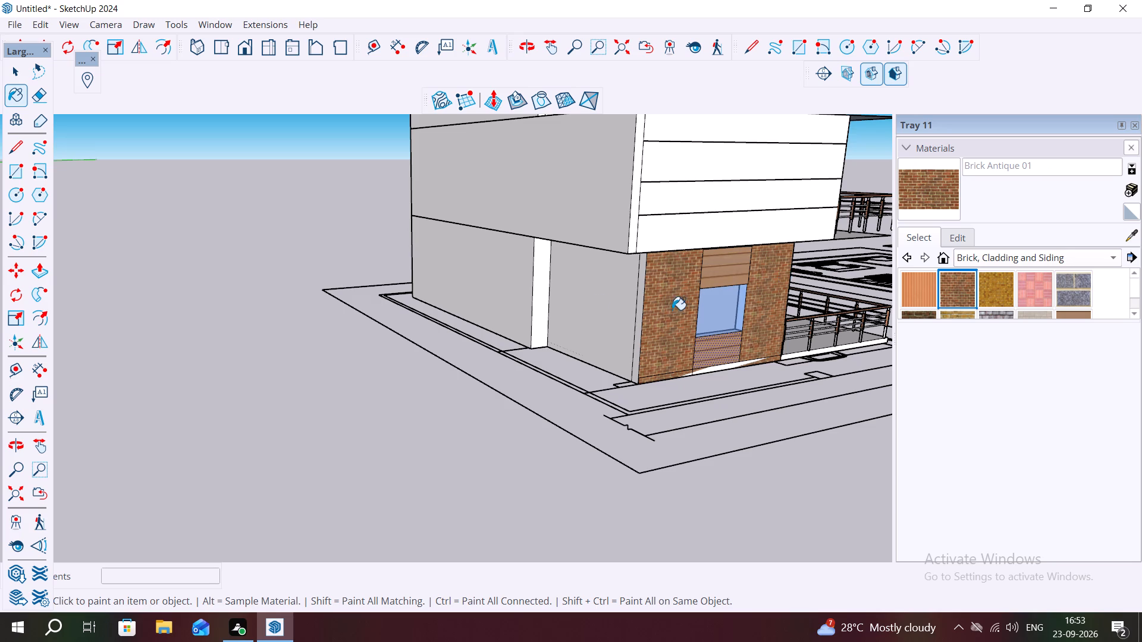
left_click(594, 310)
middle_click_drag(674, 291, 686, 291)
left_click(643, 297)
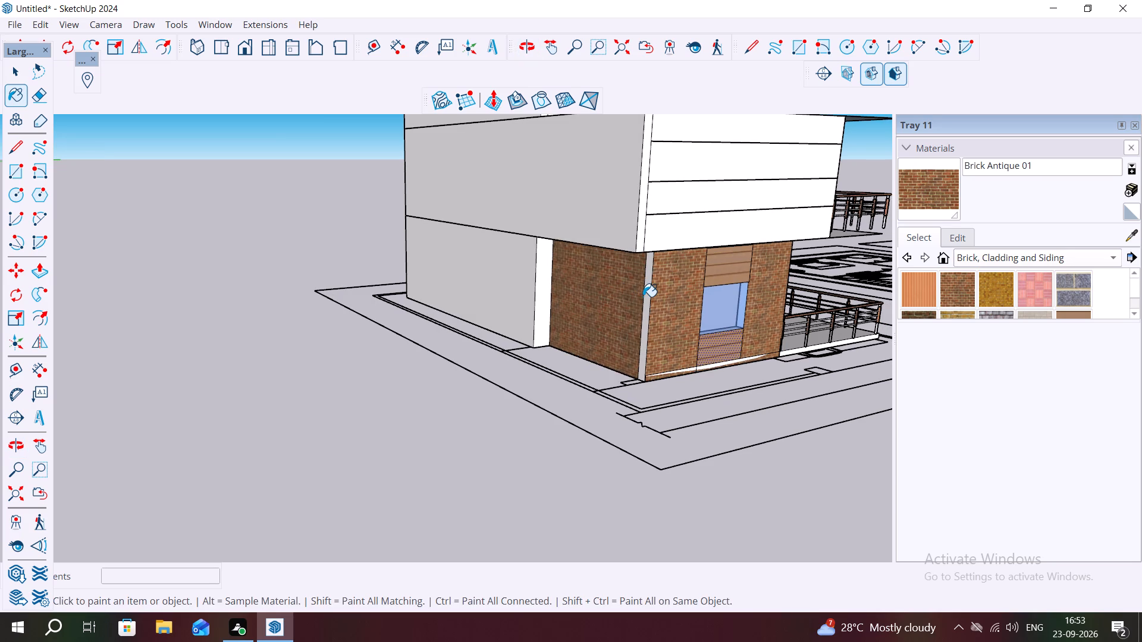
middle_click_drag(645, 294, 726, 284)
scroll(647, 288, "up", 4)
left_click(685, 293)
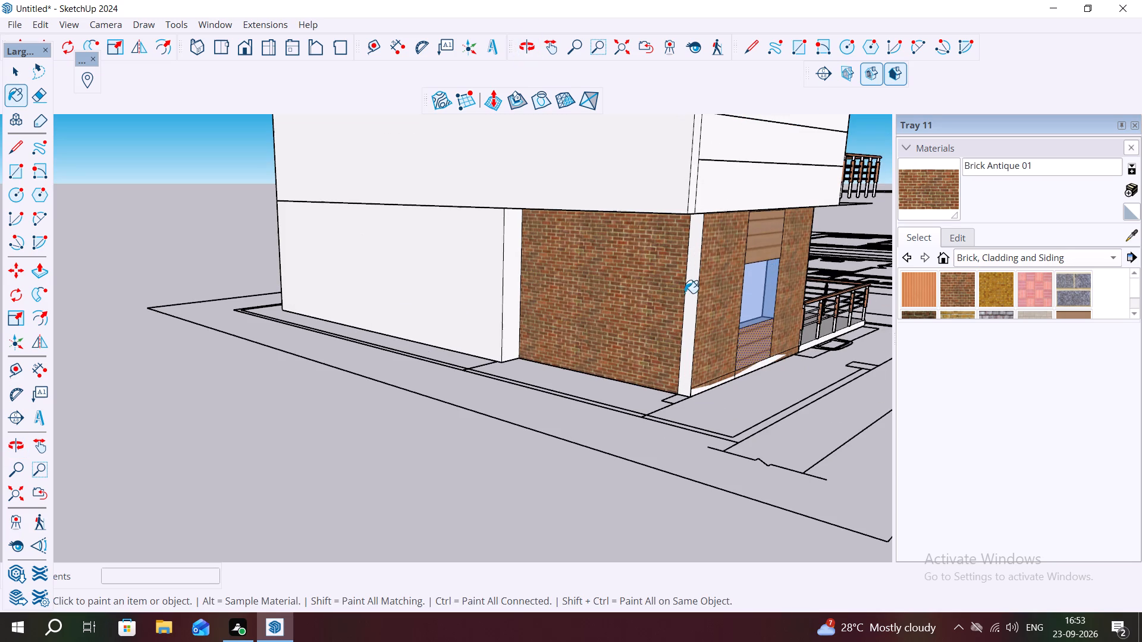
scroll(713, 310, "up", 2)
middle_click_drag(713, 310, 848, 294)
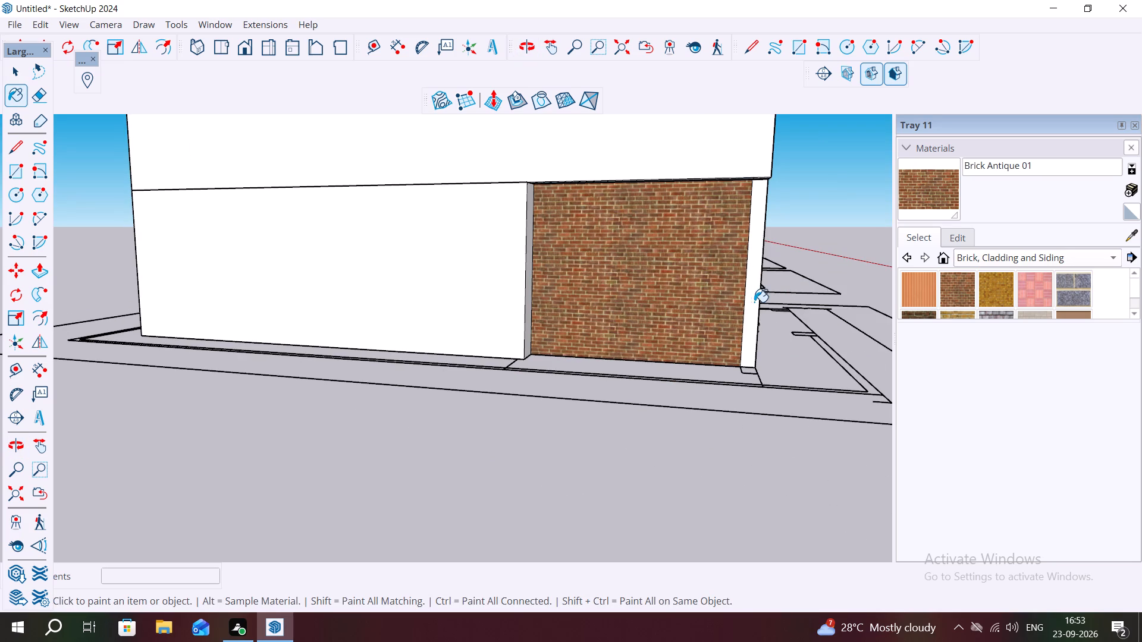
left_click(751, 302)
Paint the long ground-floor wall farther along that side and the narrow return joining it with Brick Antique 01.
left_click(534, 286)
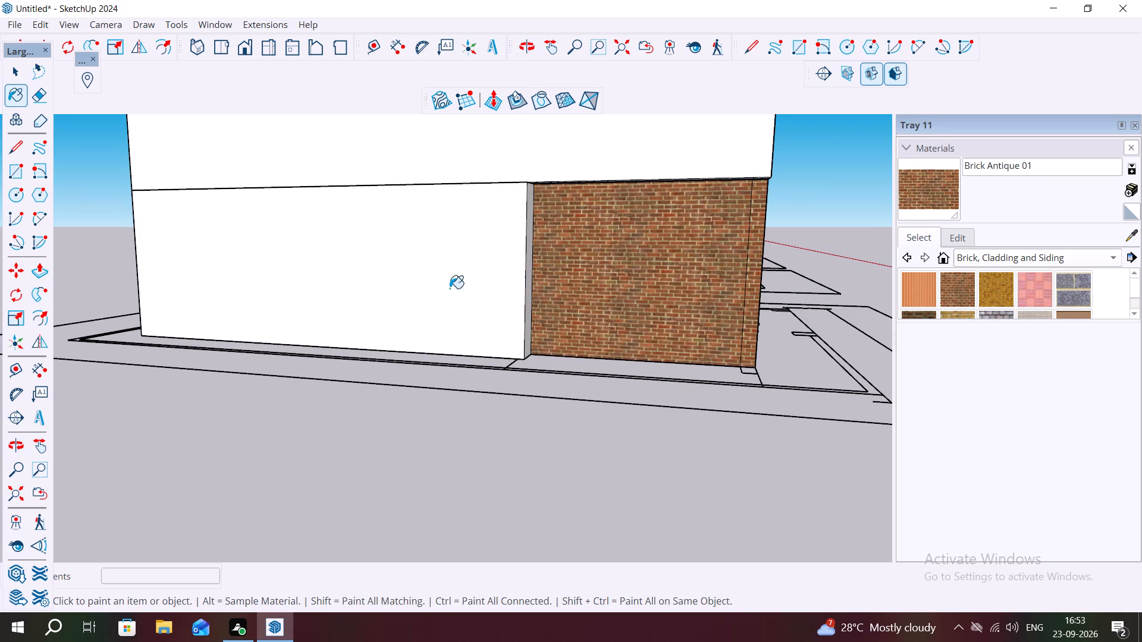
left_click(454, 277)
scroll(543, 278, "up", 1)
middle_click_drag(543, 278, 437, 321)
left_click(412, 300)
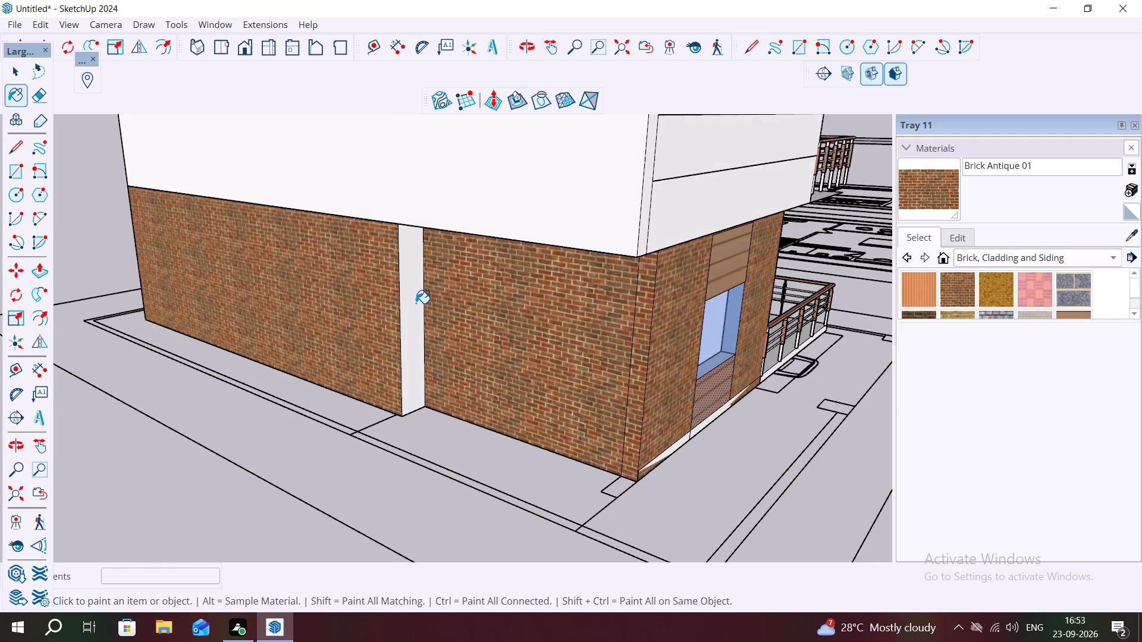
Paint the two inner walls of the ground-floor railed porch with Brick Antique 01.
scroll(409, 328, "down", 3)
middle_click_drag(431, 313, 352, 278)
middle_click_drag(538, 375, 472, 367)
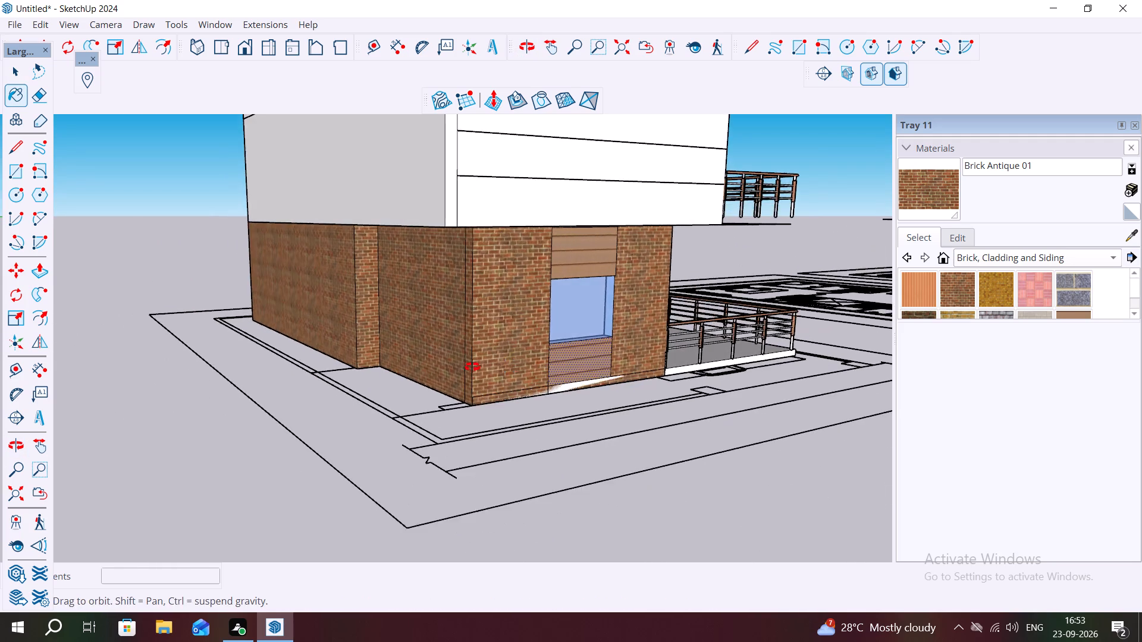
middle_click_drag(472, 367, 409, 366)
middle_click_drag(598, 421, 386, 436)
left_click(476, 324)
left_click(594, 307)
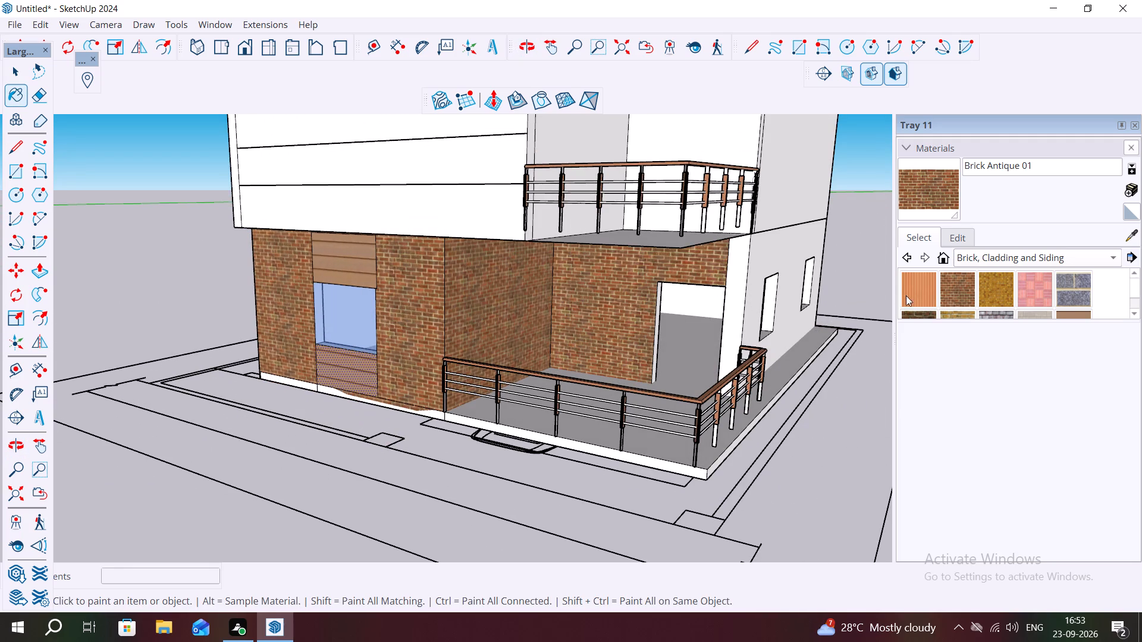
Paint the ground-floor wall with the two window openings and its narrow end beside the porch with Brick Antique 01.
middle_click_drag(772, 265, 624, 294)
left_click(655, 327)
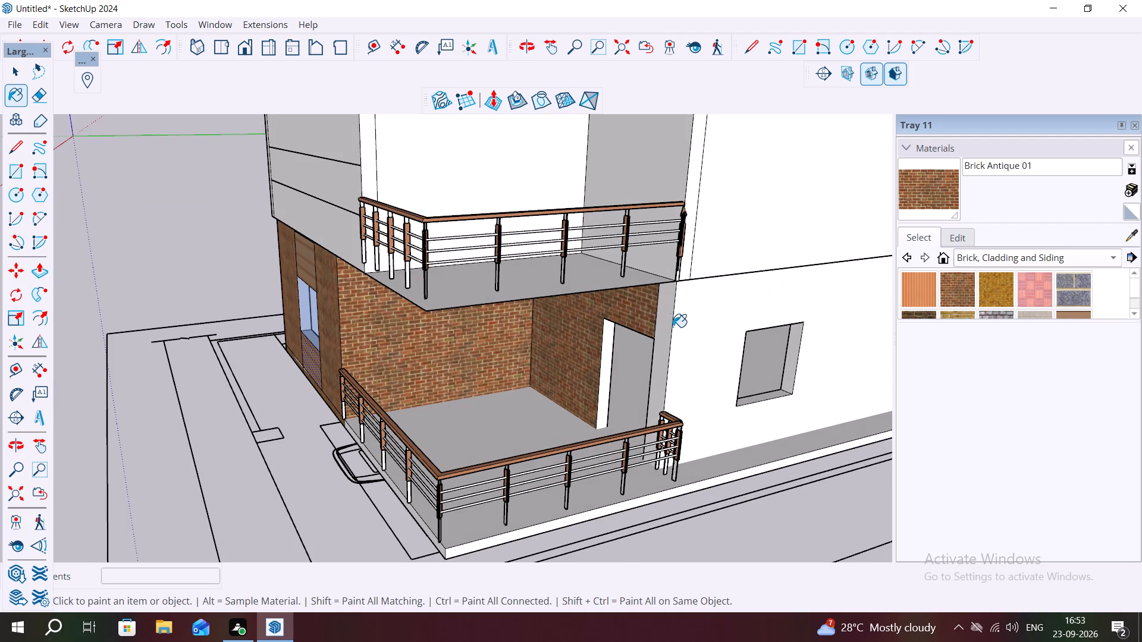
left_click(680, 328)
left_click(666, 328)
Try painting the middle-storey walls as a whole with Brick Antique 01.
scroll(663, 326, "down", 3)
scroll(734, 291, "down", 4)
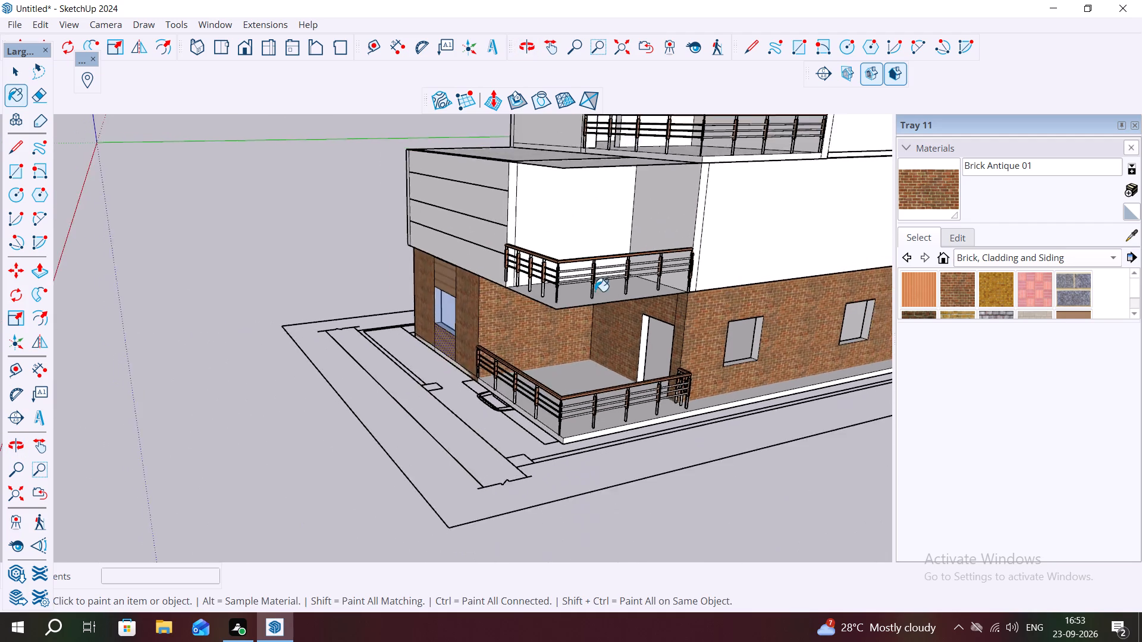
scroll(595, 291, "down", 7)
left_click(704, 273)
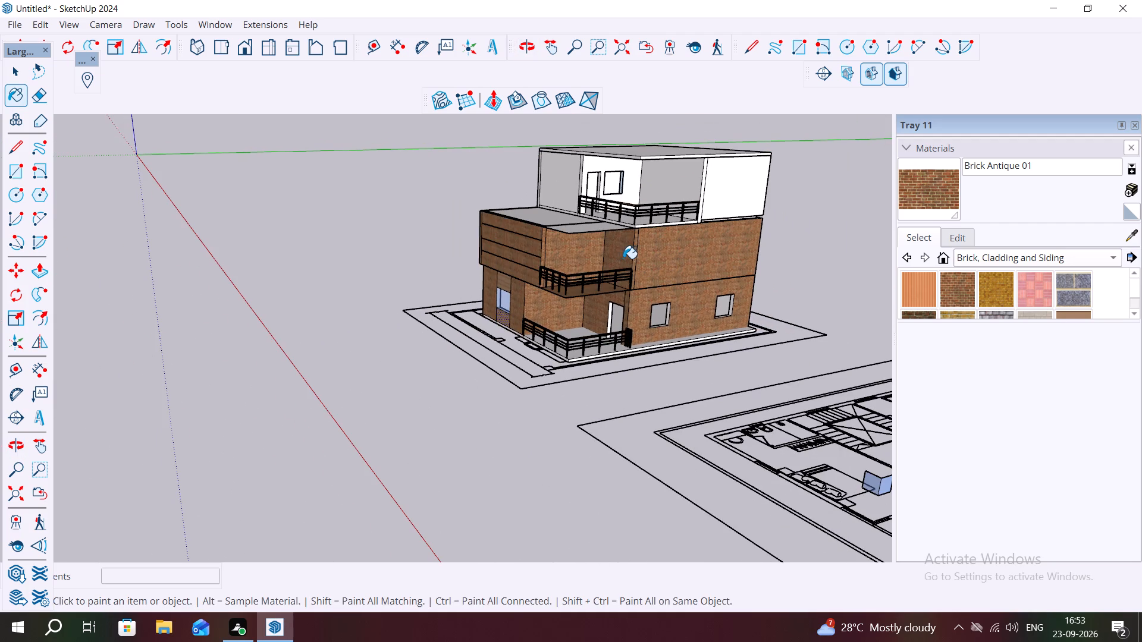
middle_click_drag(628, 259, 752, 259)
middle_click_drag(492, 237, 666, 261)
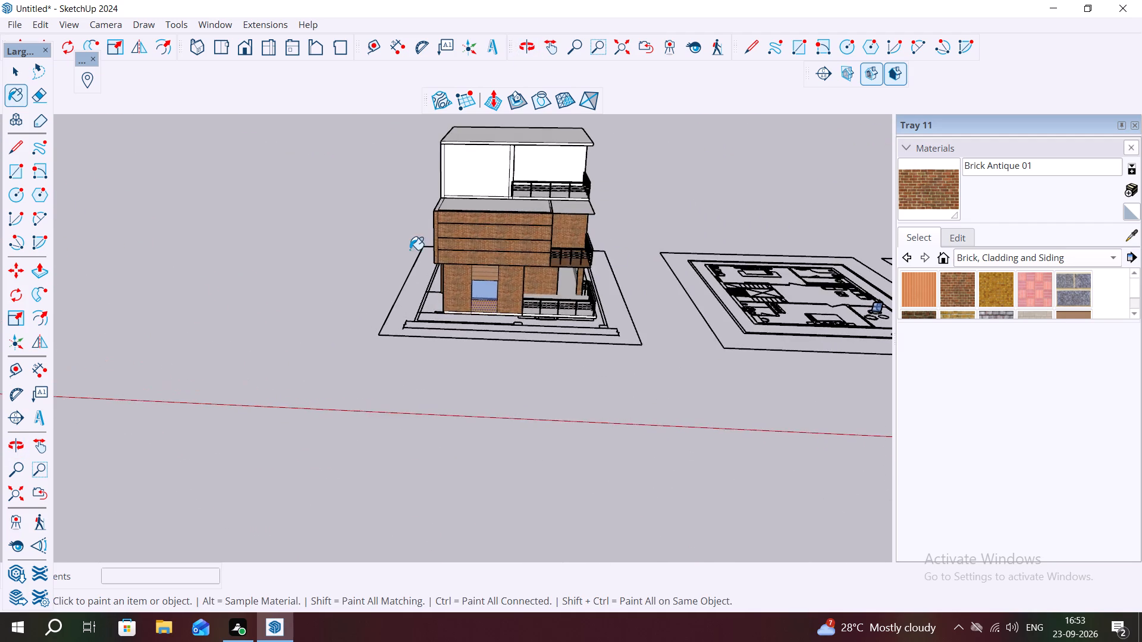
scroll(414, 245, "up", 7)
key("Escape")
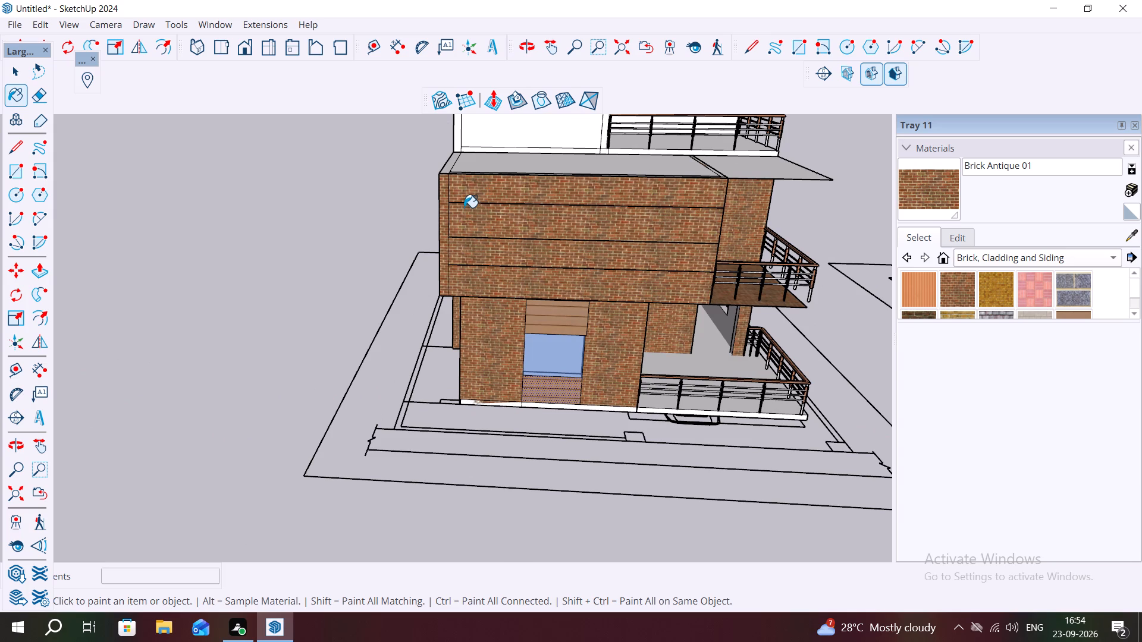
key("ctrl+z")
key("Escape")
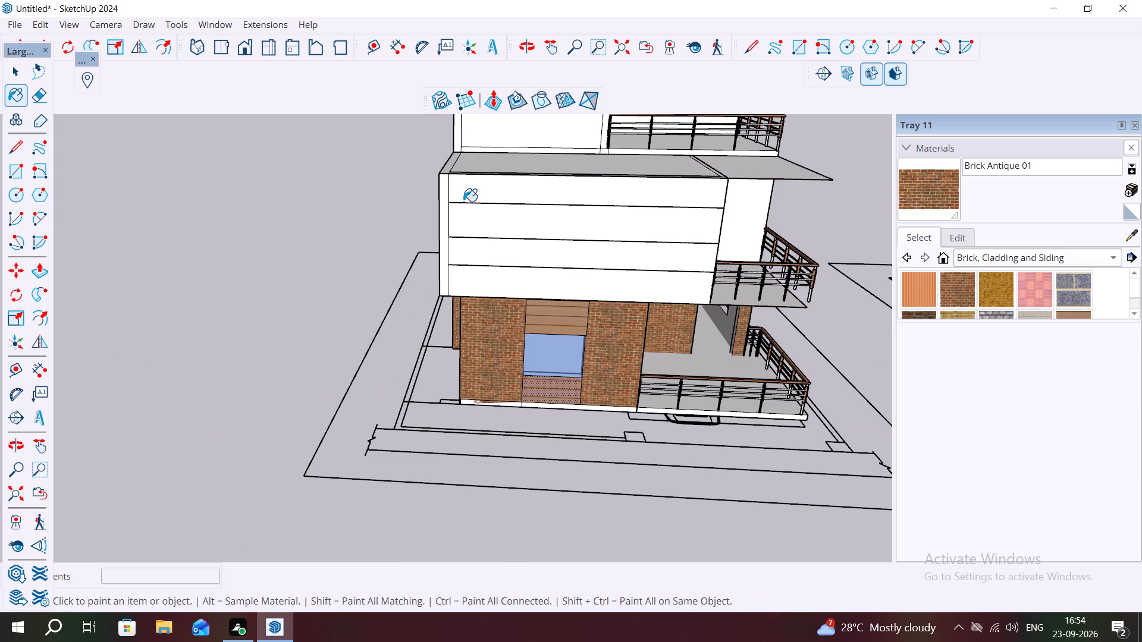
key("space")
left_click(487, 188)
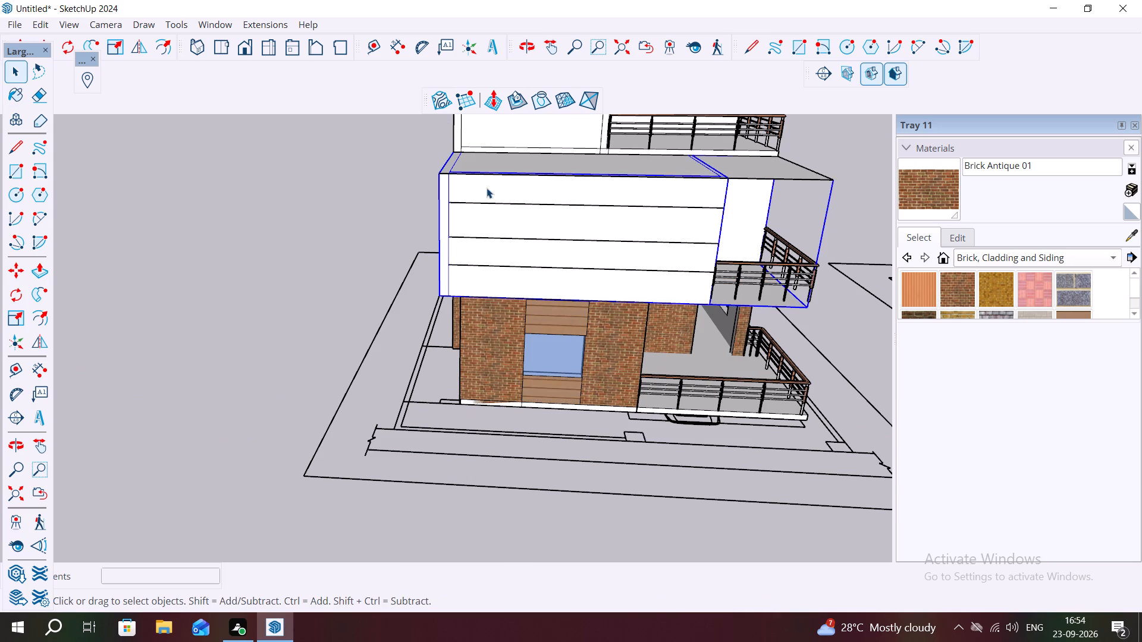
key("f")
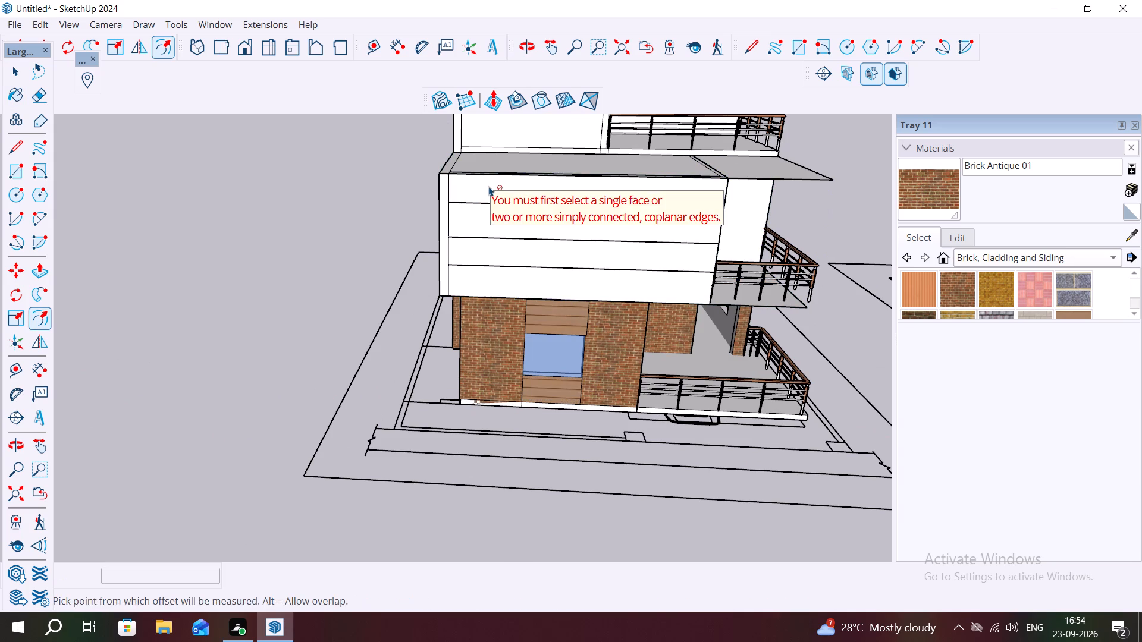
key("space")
Open the middle-storey group and draw a 21' by about 2' 2 13/16" rectangle over the top band of its banded wall.
double_click(512, 232)
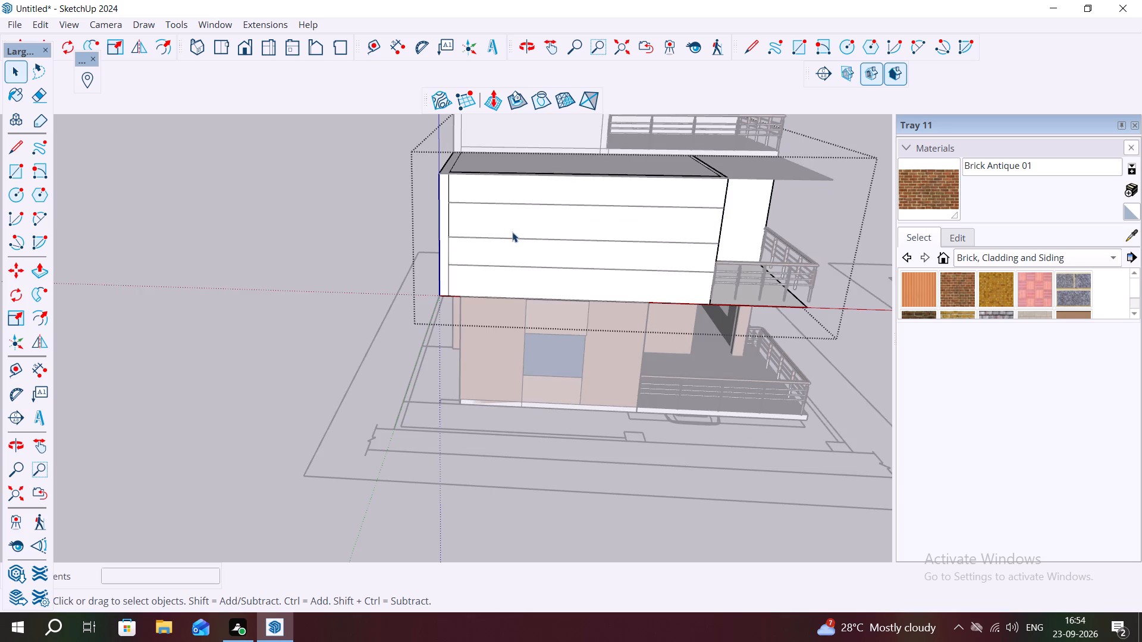
left_click(511, 225)
left_click(511, 221)
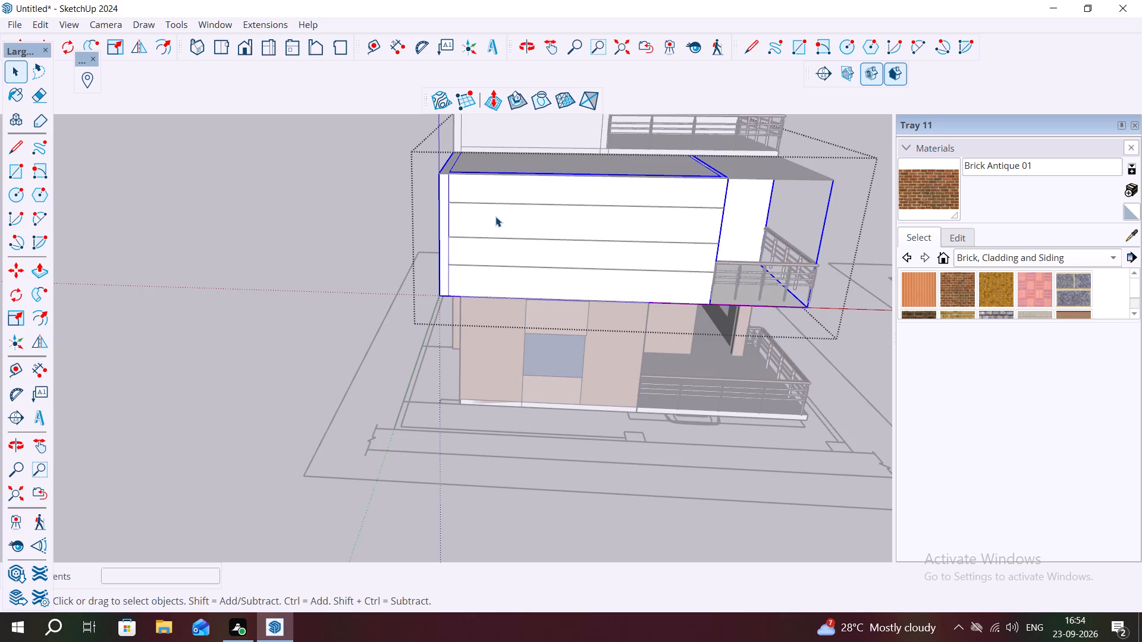
key("e")
key("Escape")
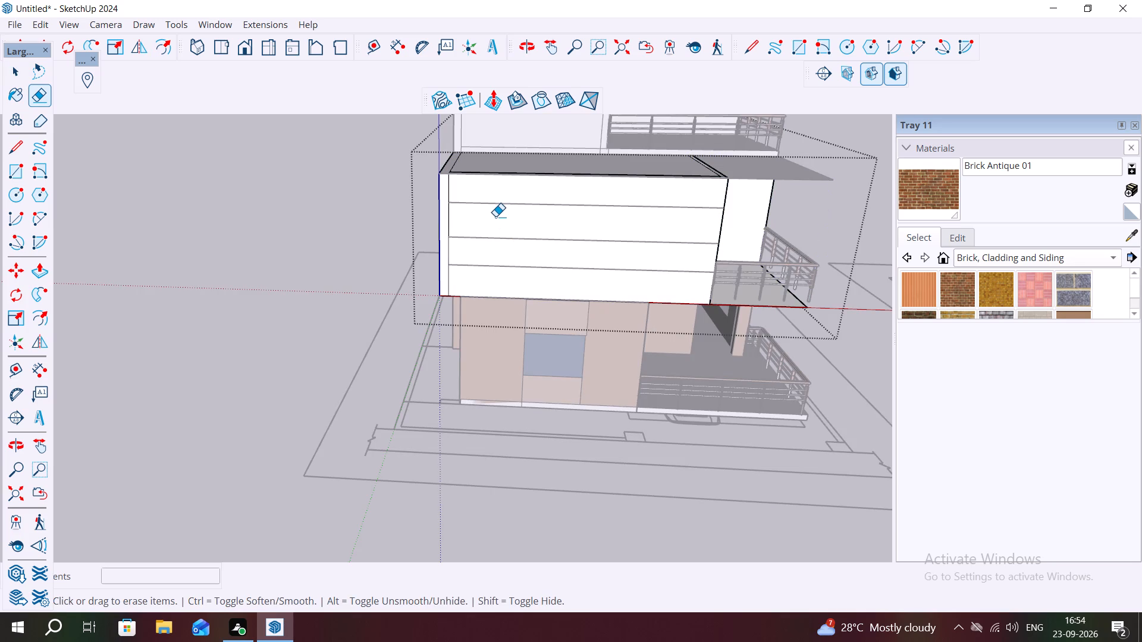
key("r")
left_click(453, 175)
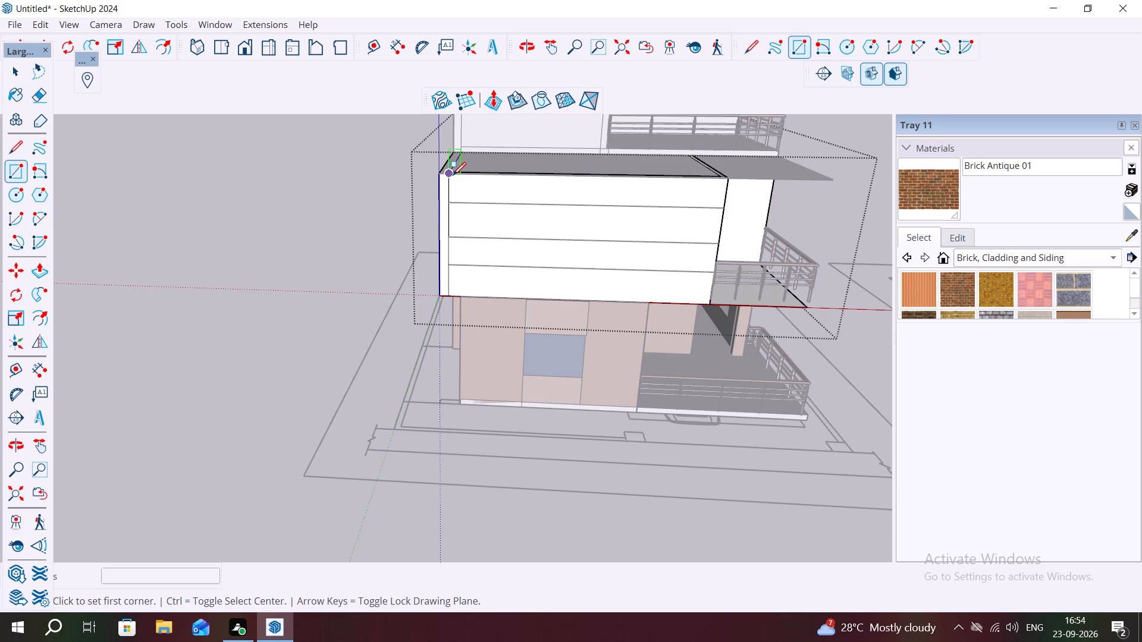
left_click(723, 211)
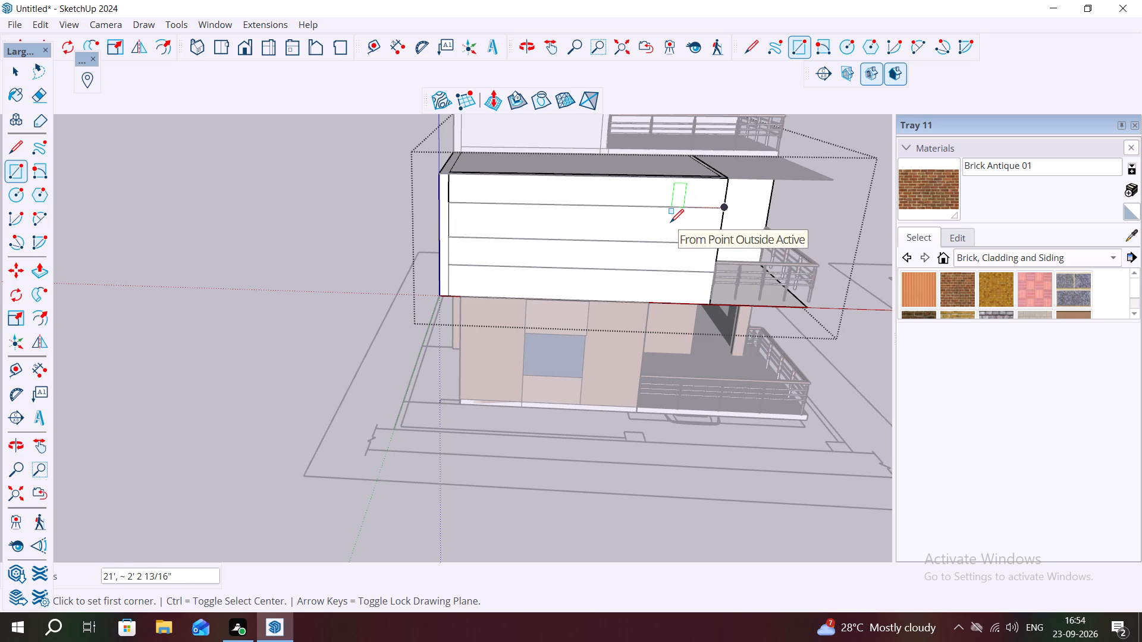
key("r")
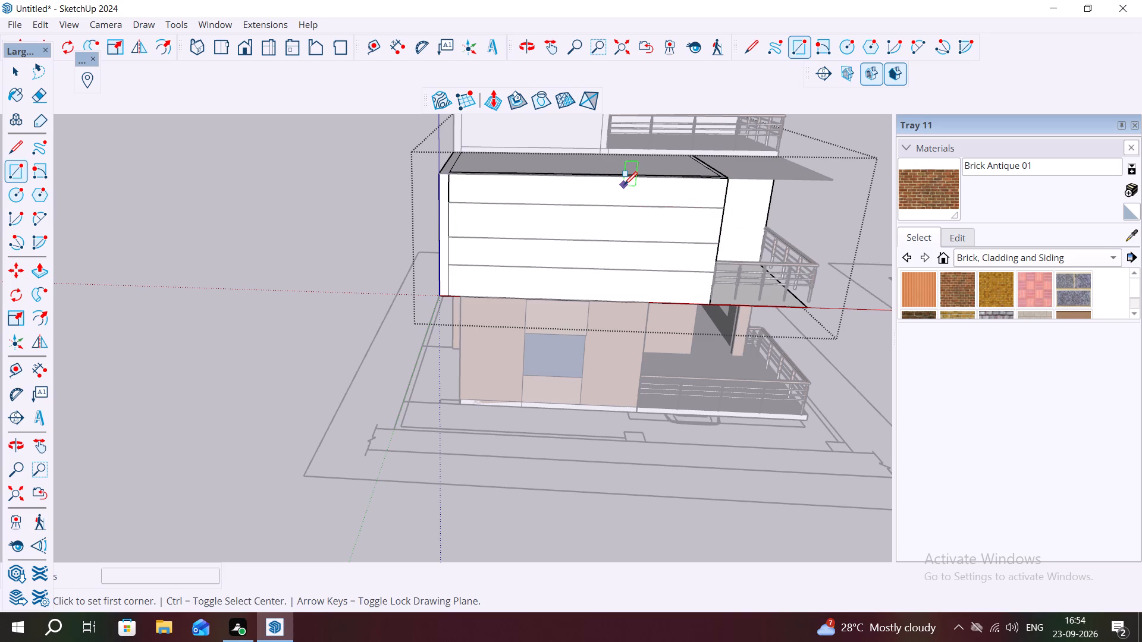
key("r")
key("Escape")
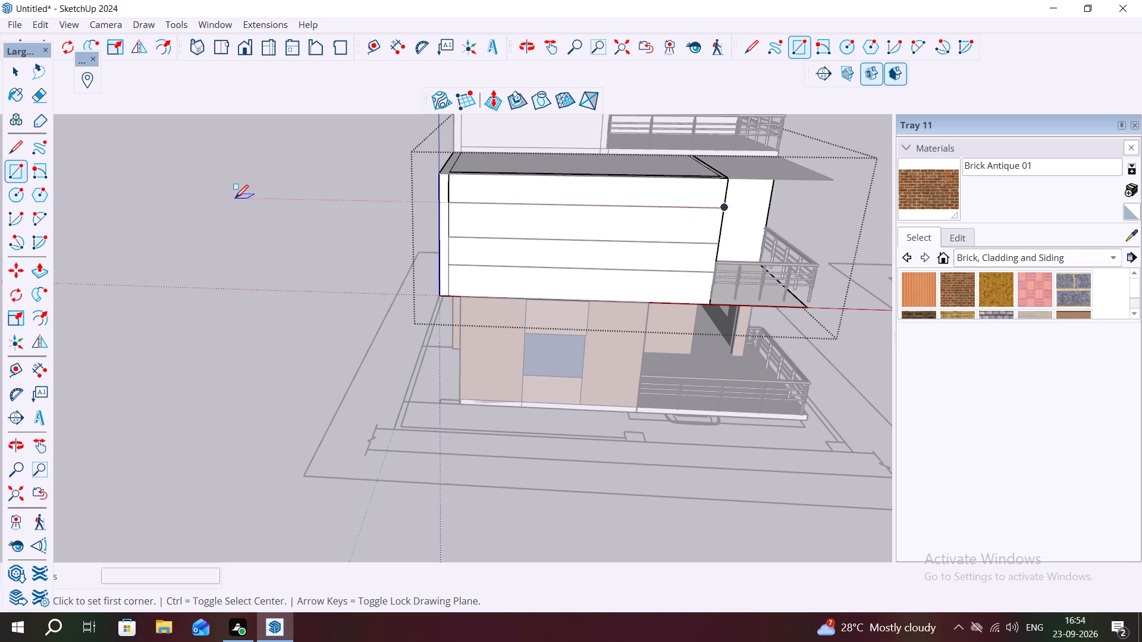
Offset the outline of the middle-storey wall's top band inward by about 4 9/16".
key("space")
key("f")
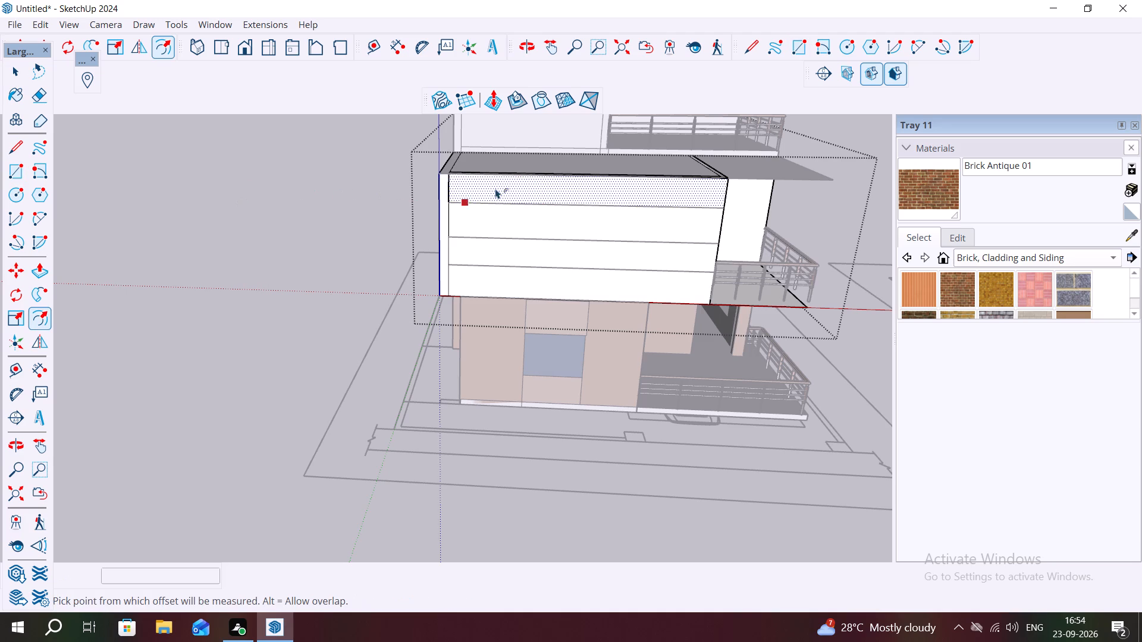
left_click(539, 178)
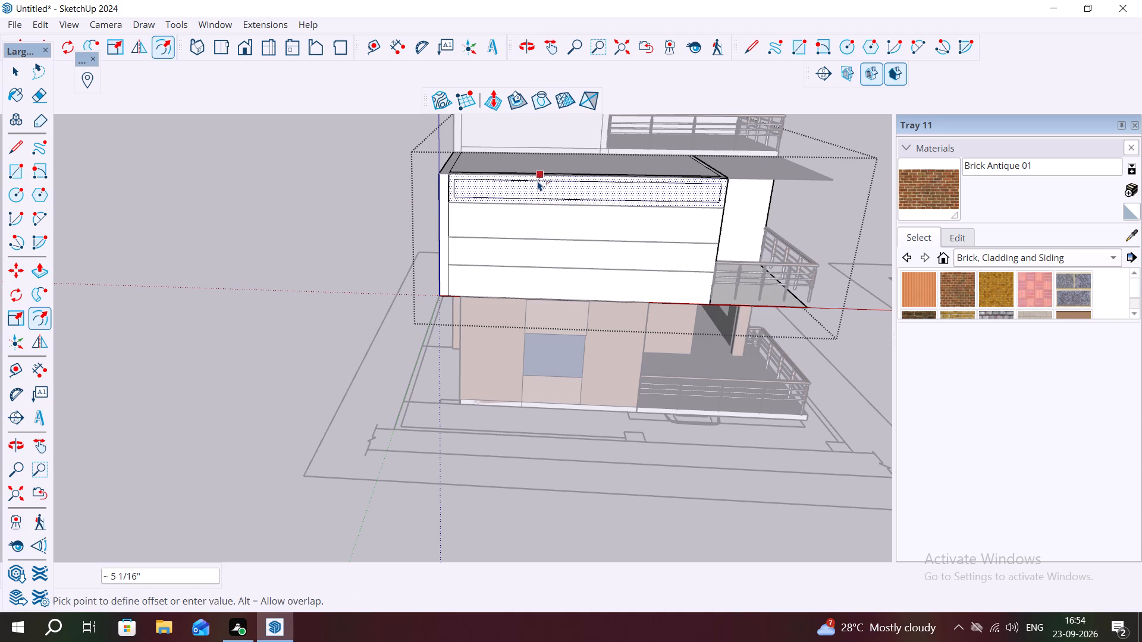
left_click(538, 180)
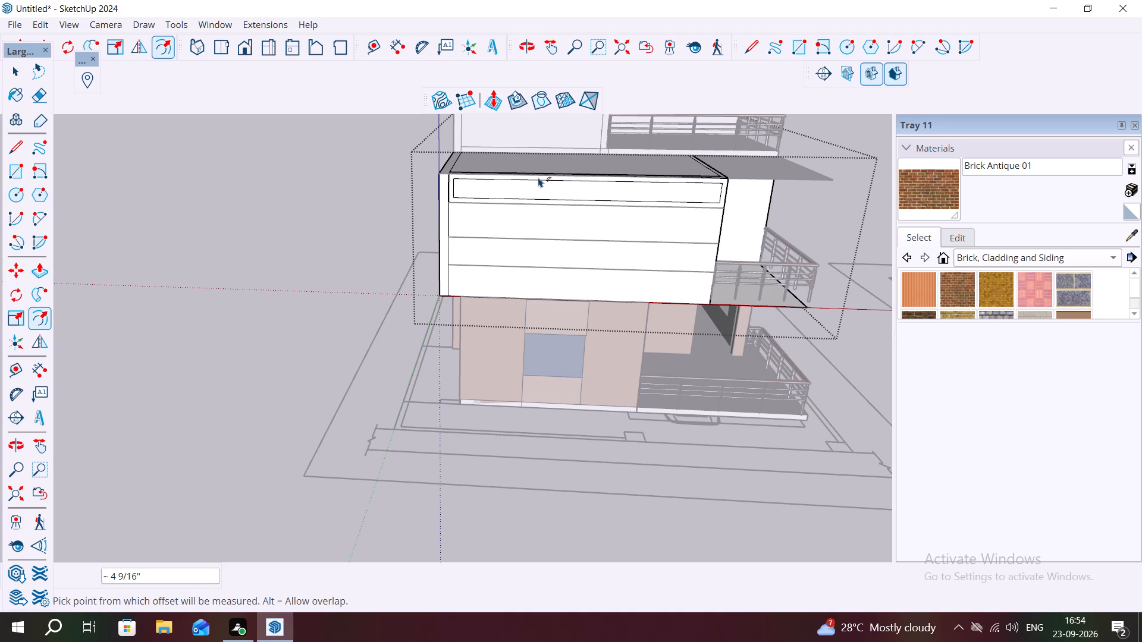
Offset the inner outline of the middle-storey wall's top band inward again by about 5 5/16".
key("f")
left_click(538, 177)
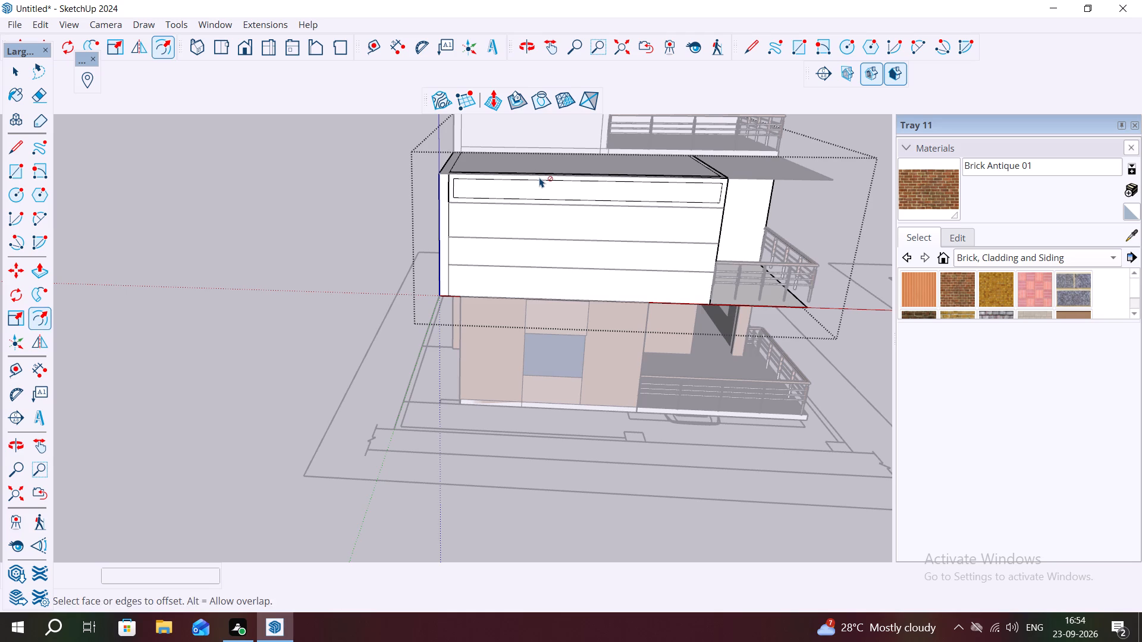
left_click(542, 185)
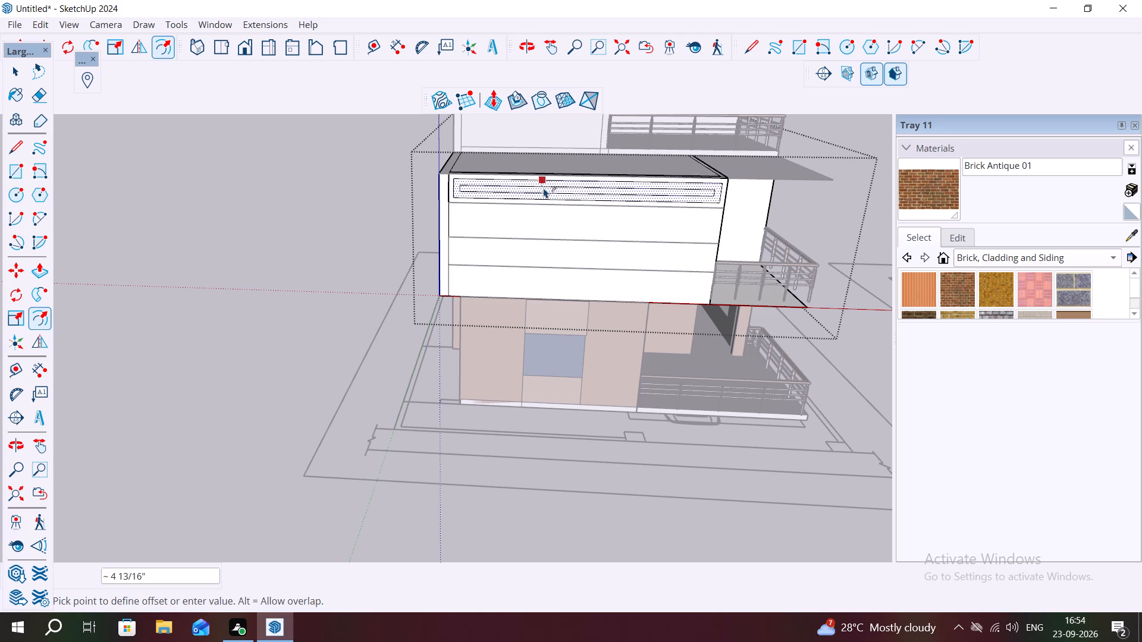
left_click(544, 188)
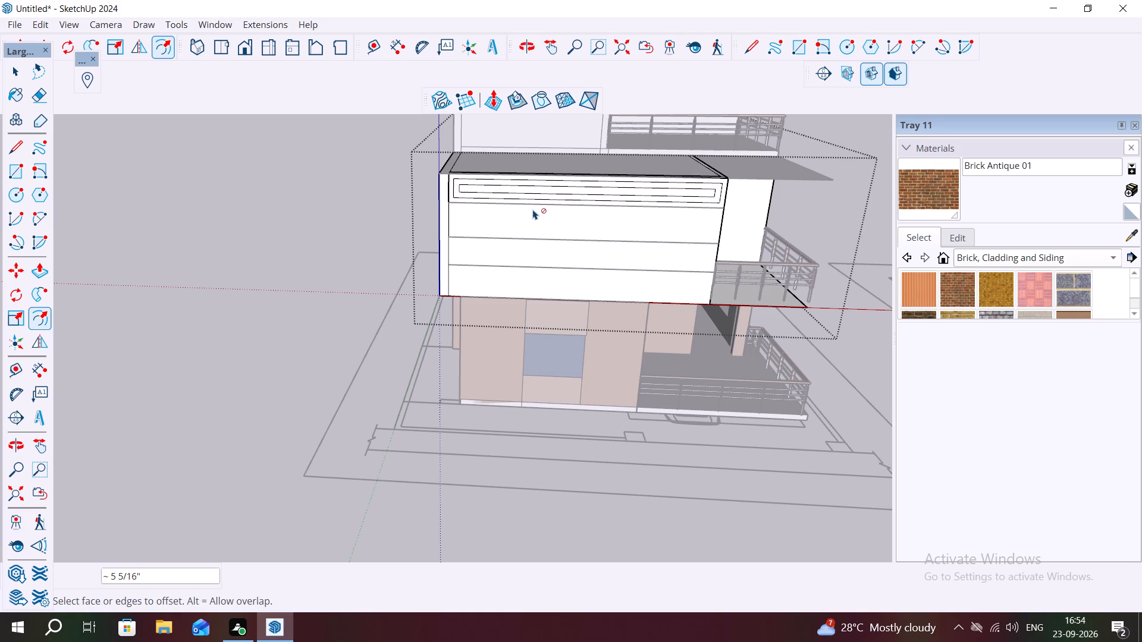
left_click(533, 209)
key("Escape")
key("space")
left_click(518, 221)
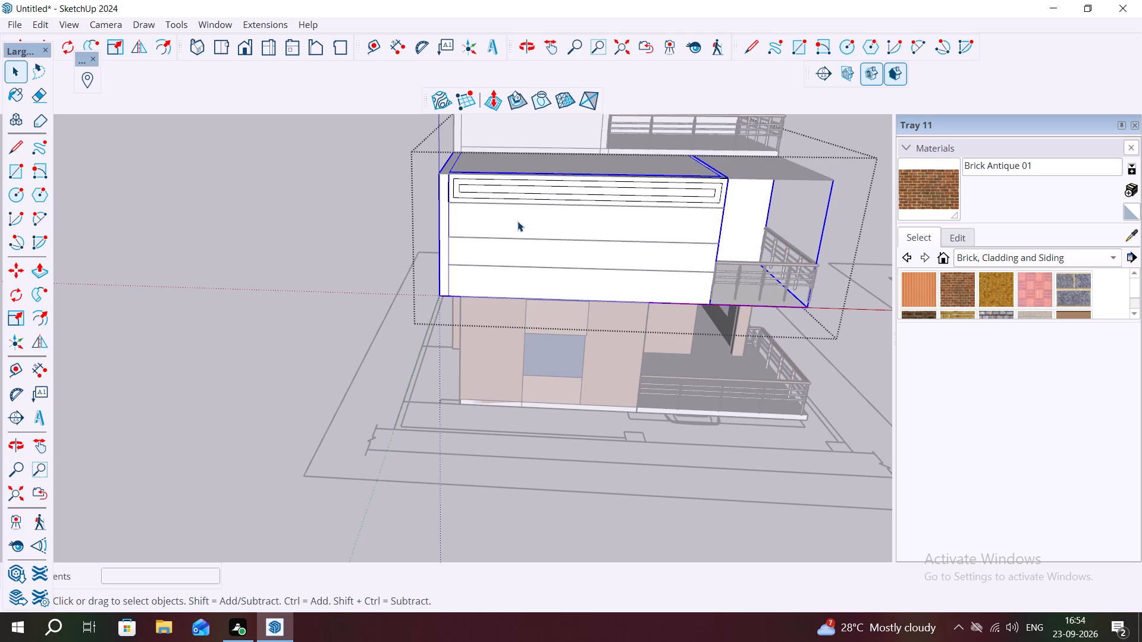
Draw rectangles over the three lower bands, about 21' by 2' 9 3/16", 20' 11 5/16" by 2' 7 1/2" and 21' by 2' 8 5/16".
key("r")
left_click(450, 206)
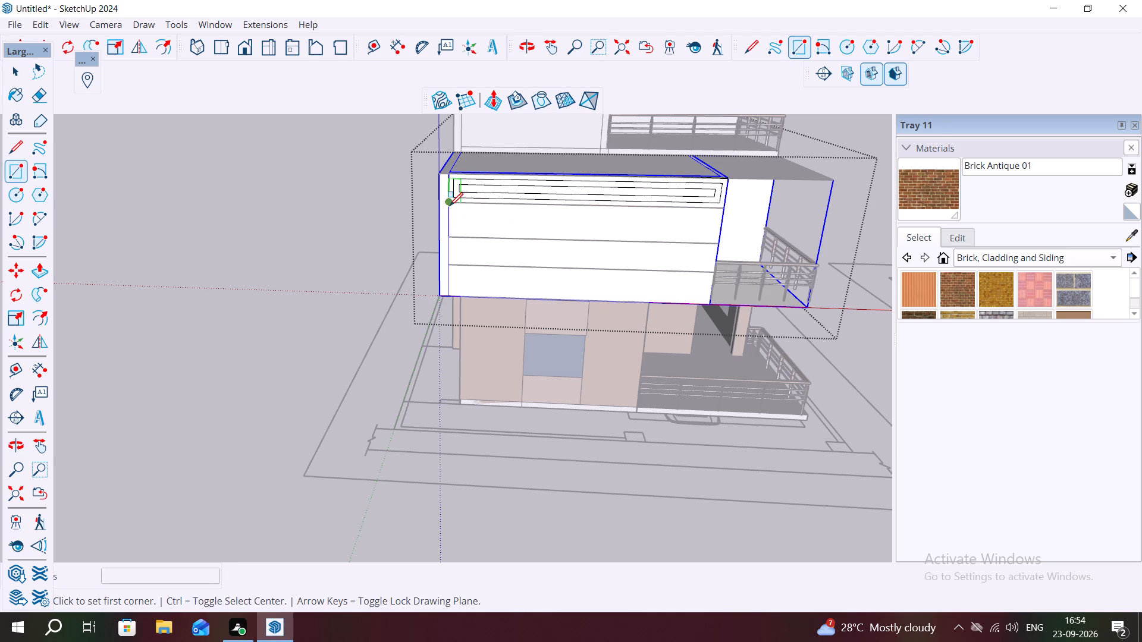
left_click(719, 242)
left_click(450, 240)
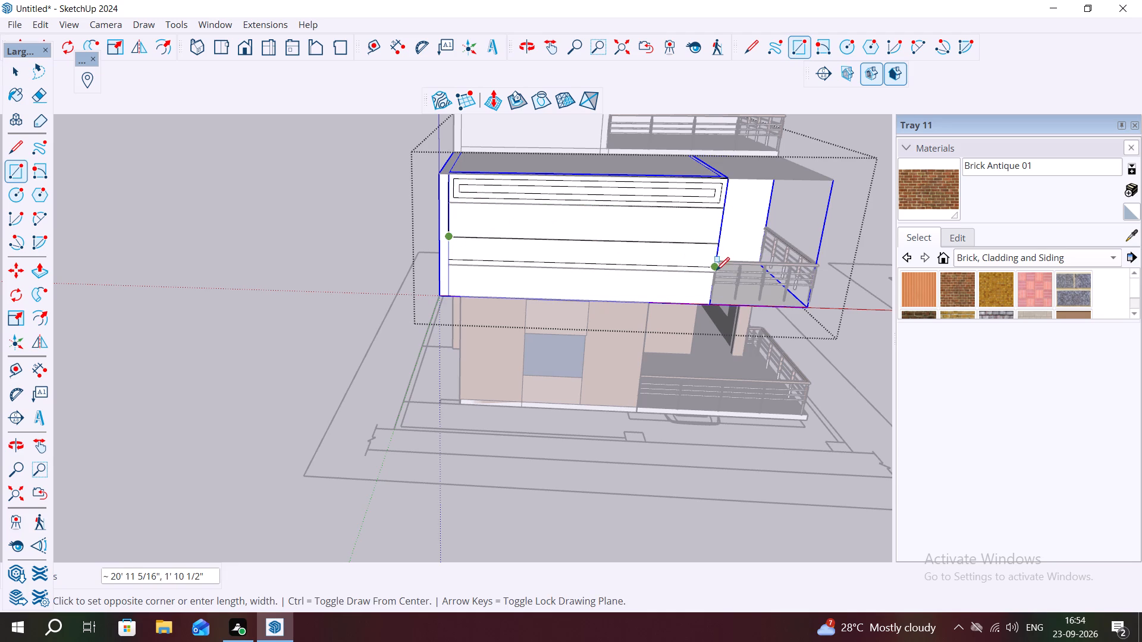
scroll(707, 275, "up", 4)
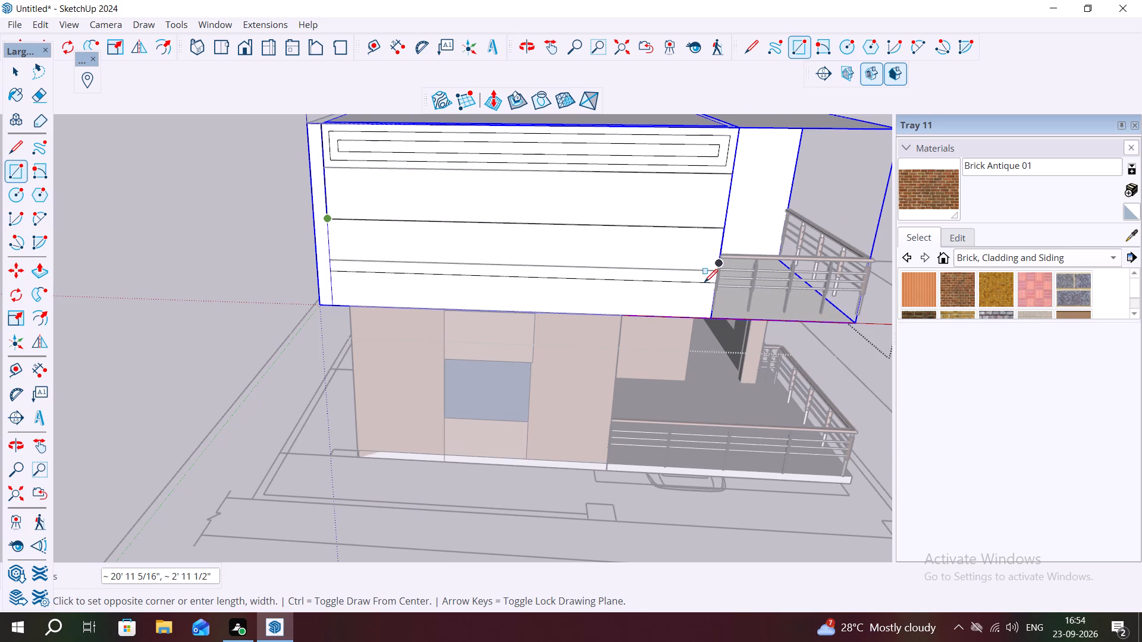
left_click(717, 272)
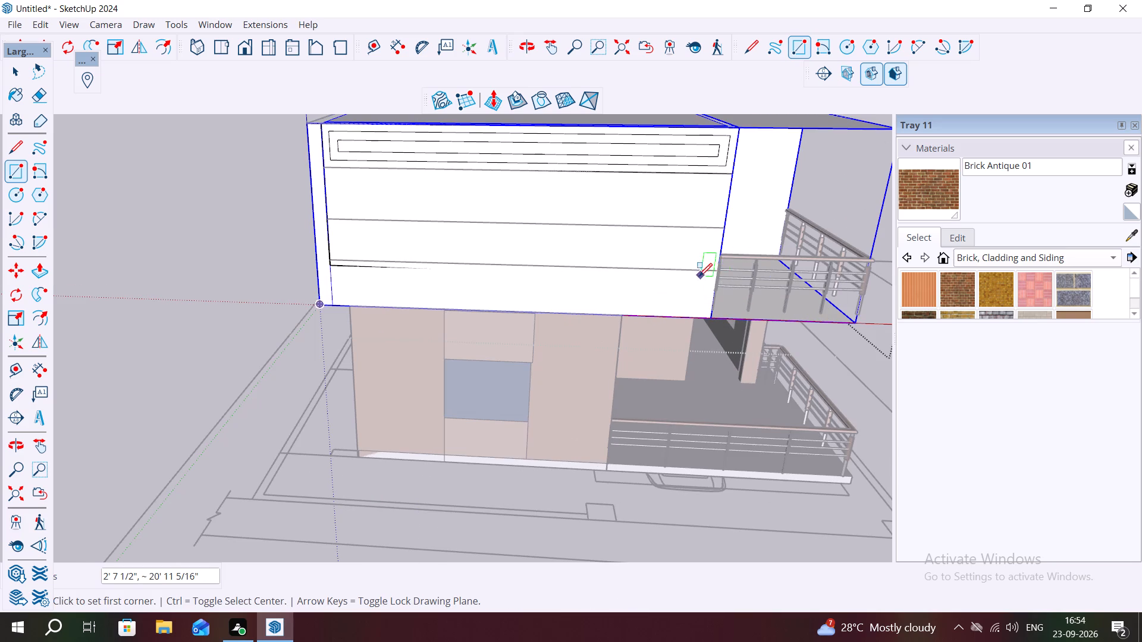
scroll(698, 275, "up", 5)
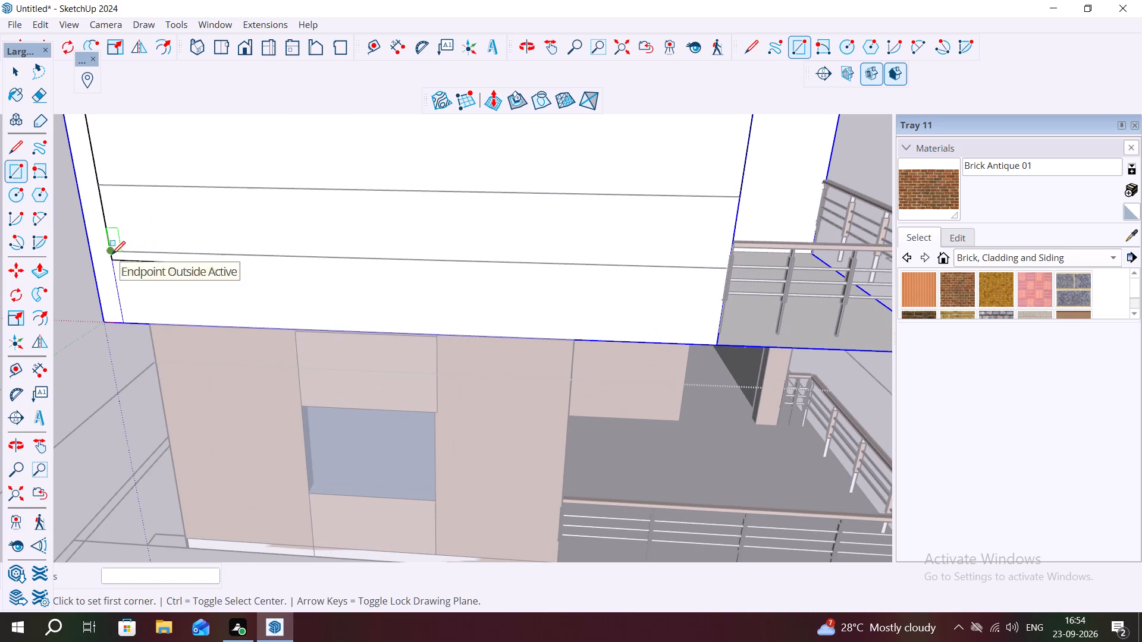
left_click(112, 254)
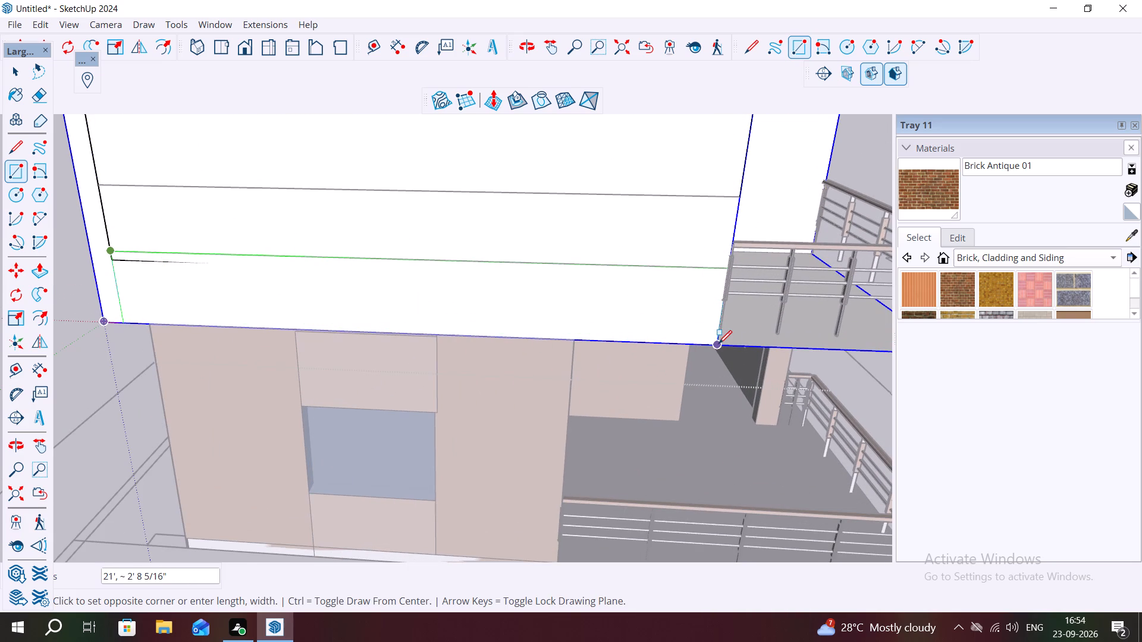
left_click(719, 344)
Offset the outline of the middle-storey wall's bottom band inward by about 6 7/16".
key("space")
key("f")
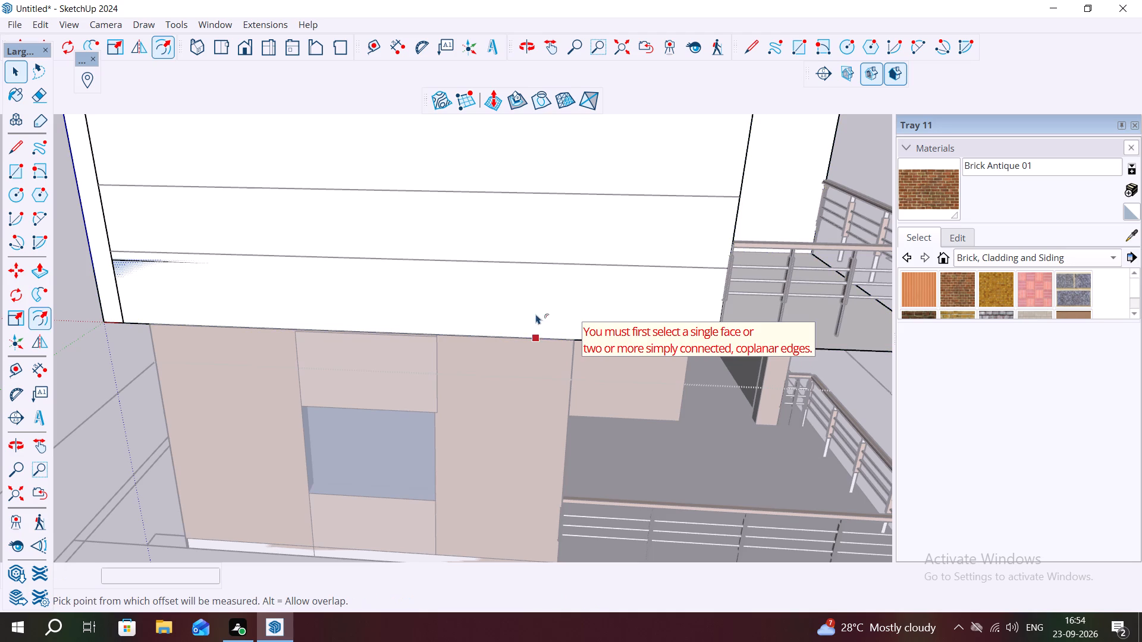
left_click(544, 295)
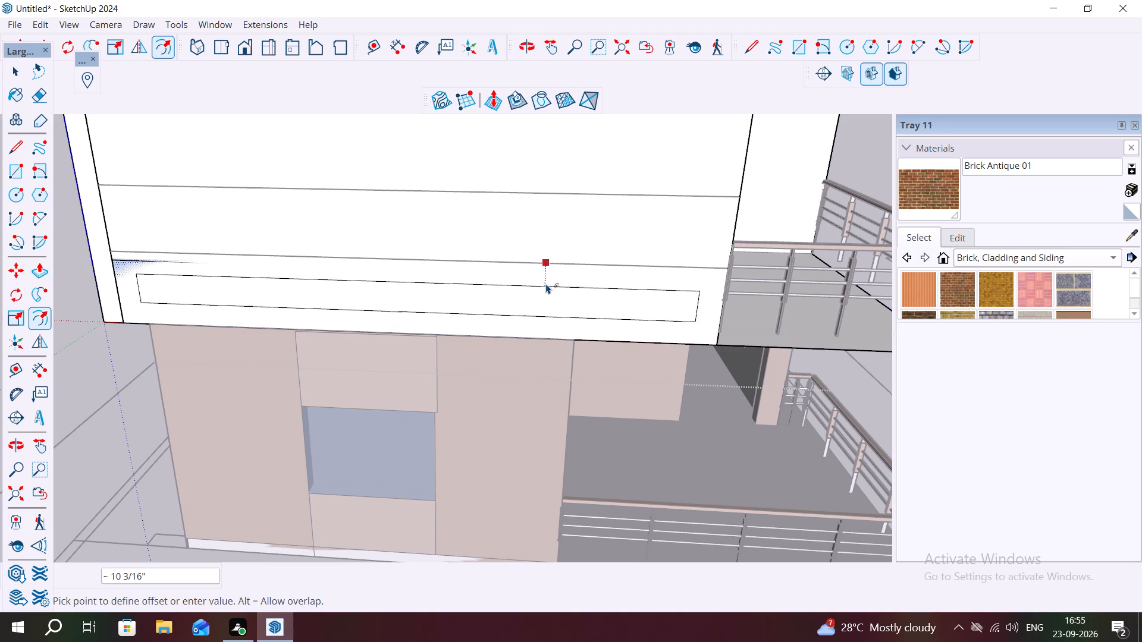
left_click(548, 279)
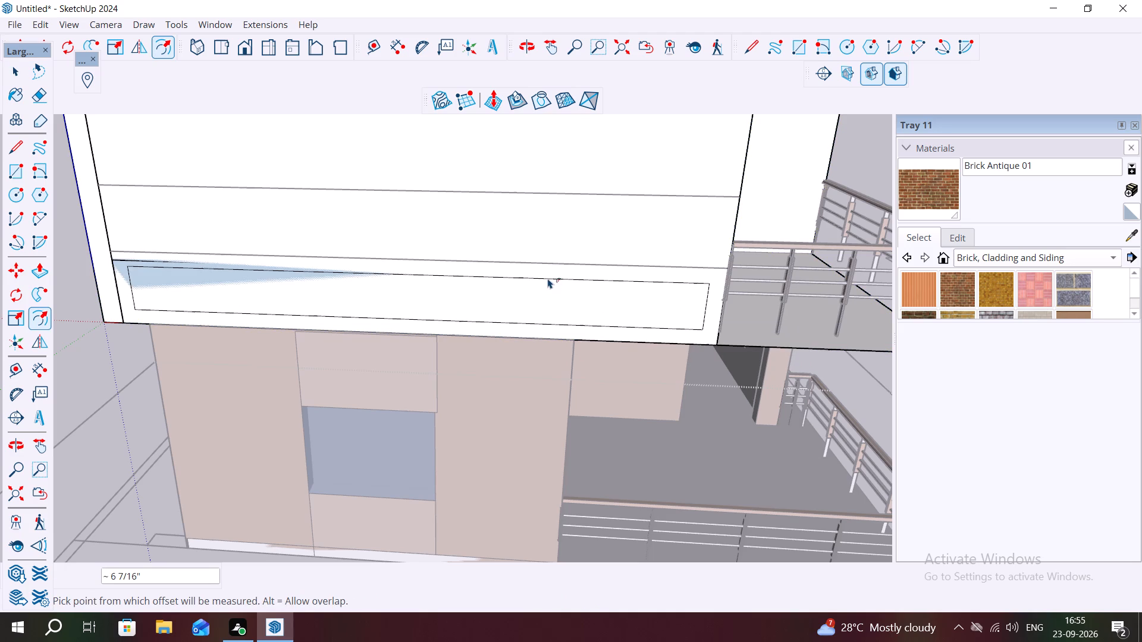
left_click(547, 278)
left_click(548, 288)
key("space")
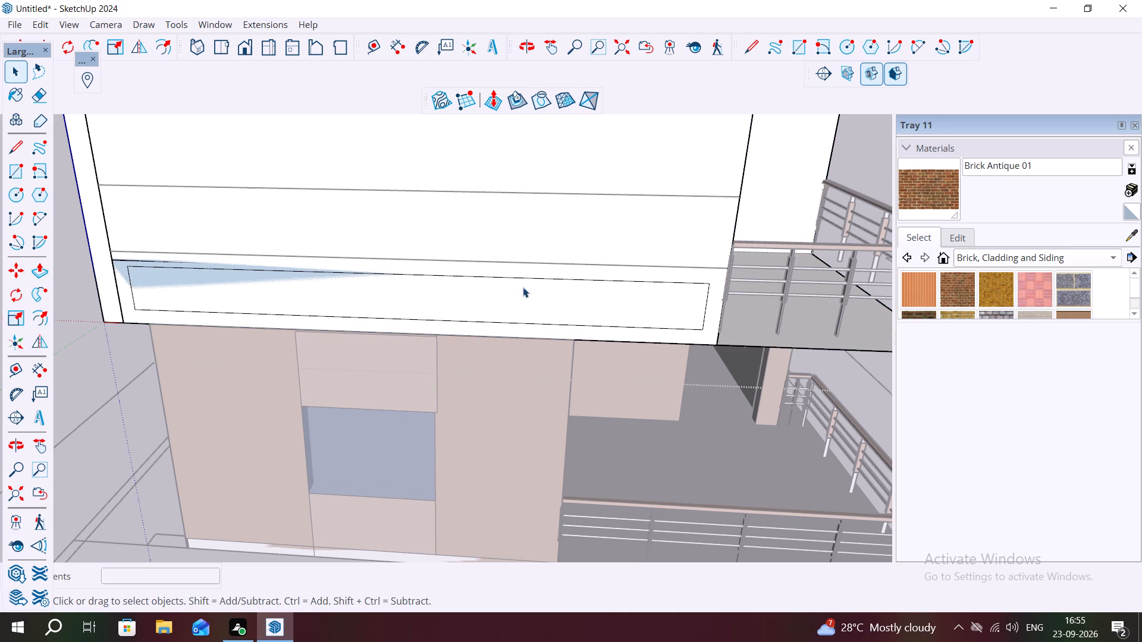
Offset the inner outline of the bottom band inward again by about 5 11/16".
left_click(523, 288)
scroll(493, 237, "down", 3)
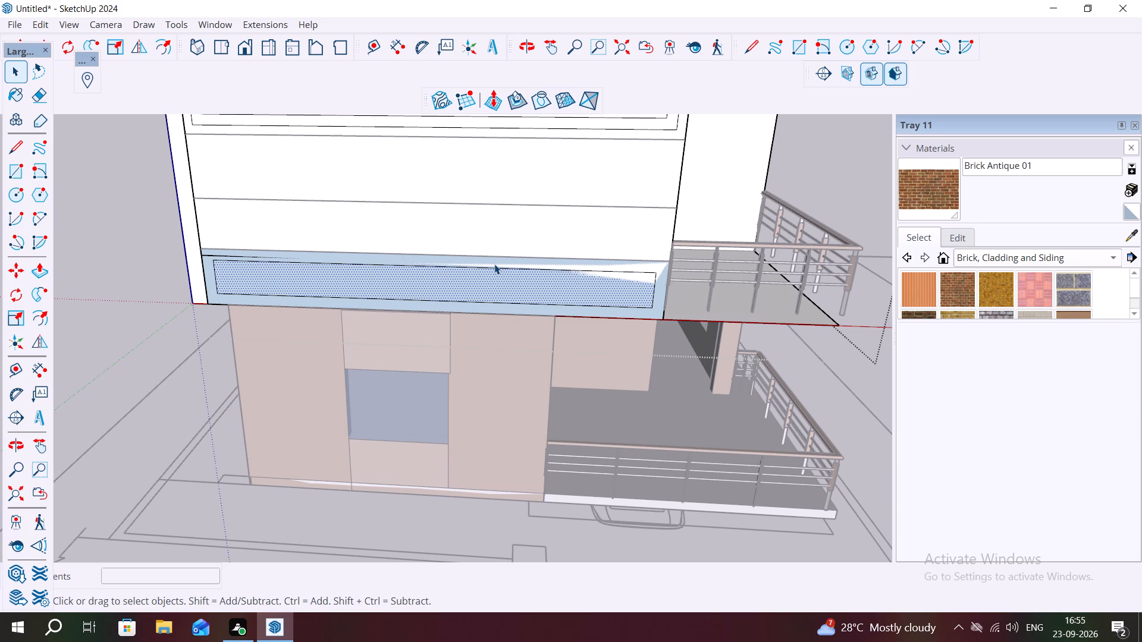
key("f")
left_click(494, 264)
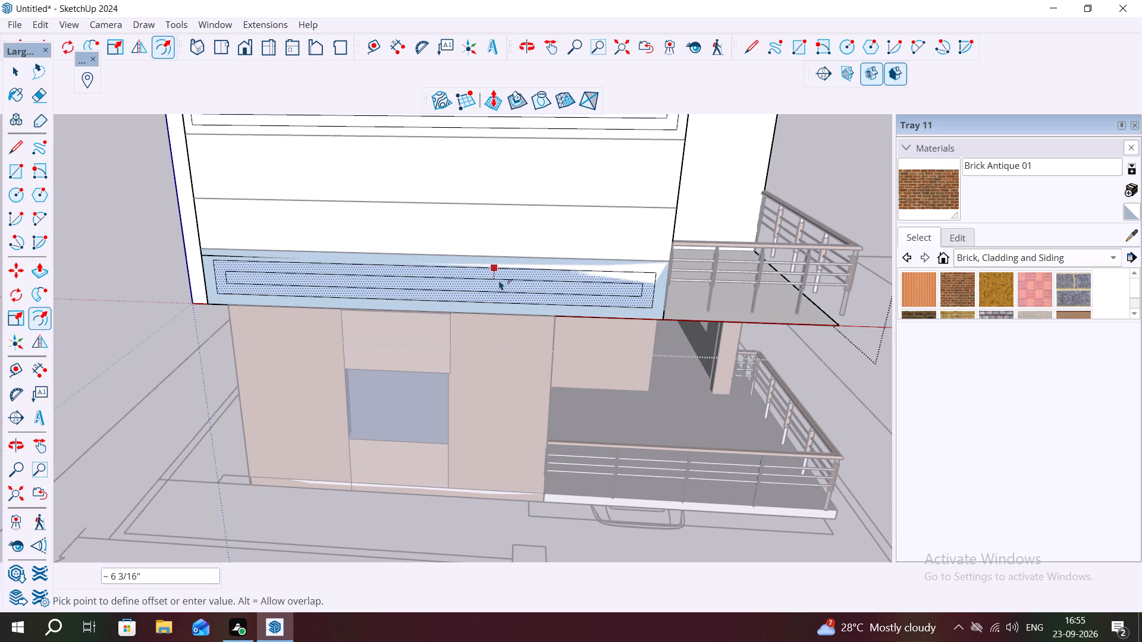
scroll(499, 280, "down", 2)
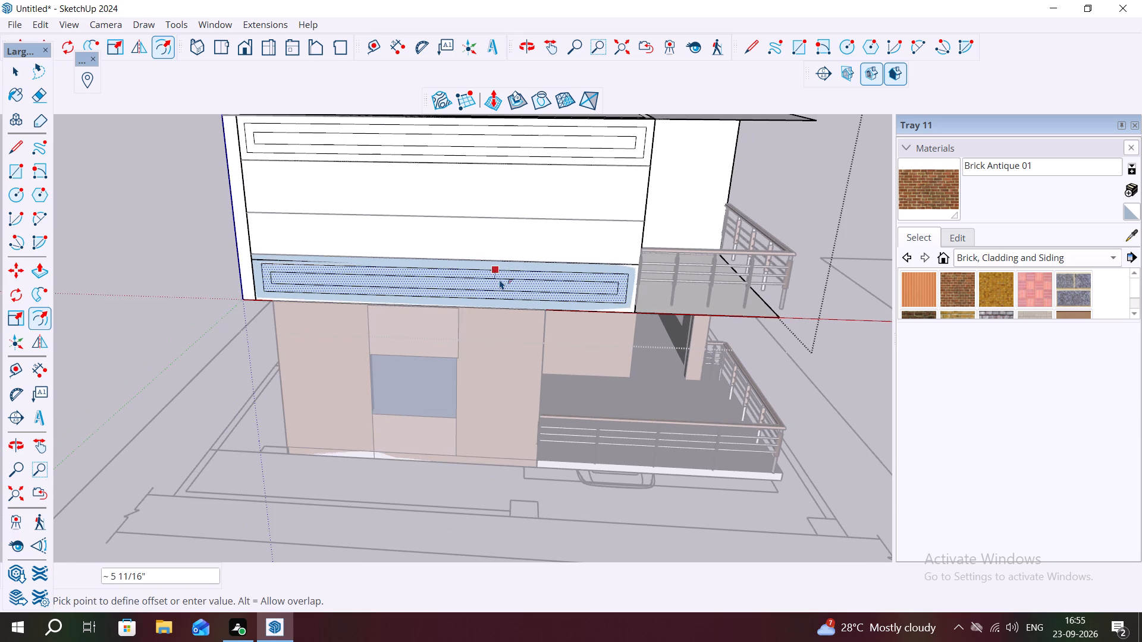
left_click(500, 279)
key("Escape")
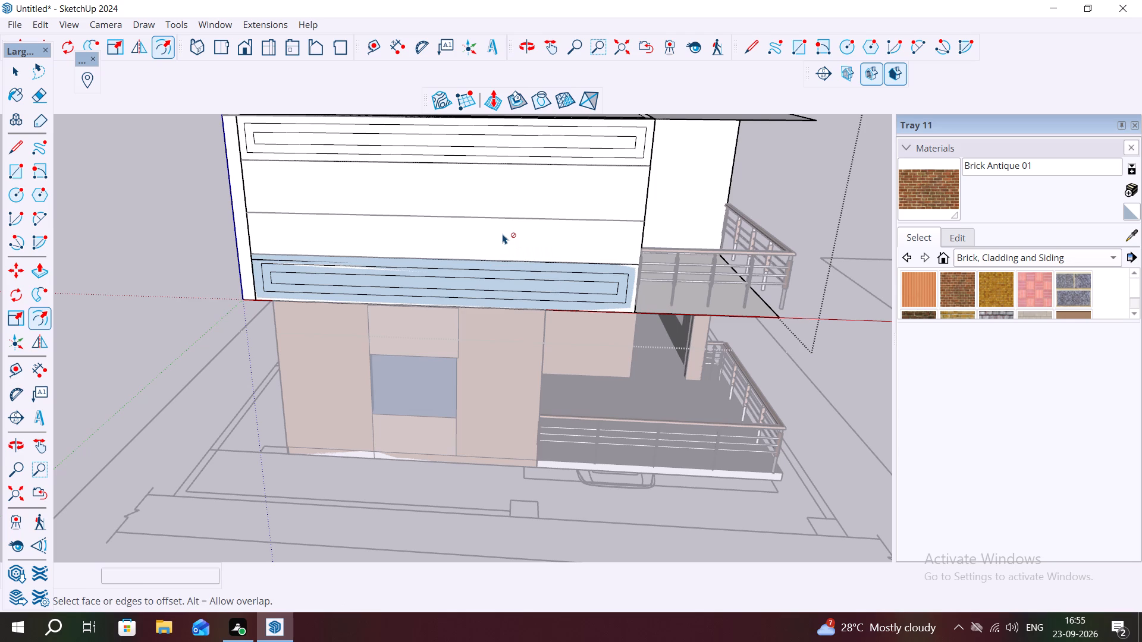
Offset the outline of the third band, just above the bottom one, inward by about 9".
key("f")
left_click(513, 218)
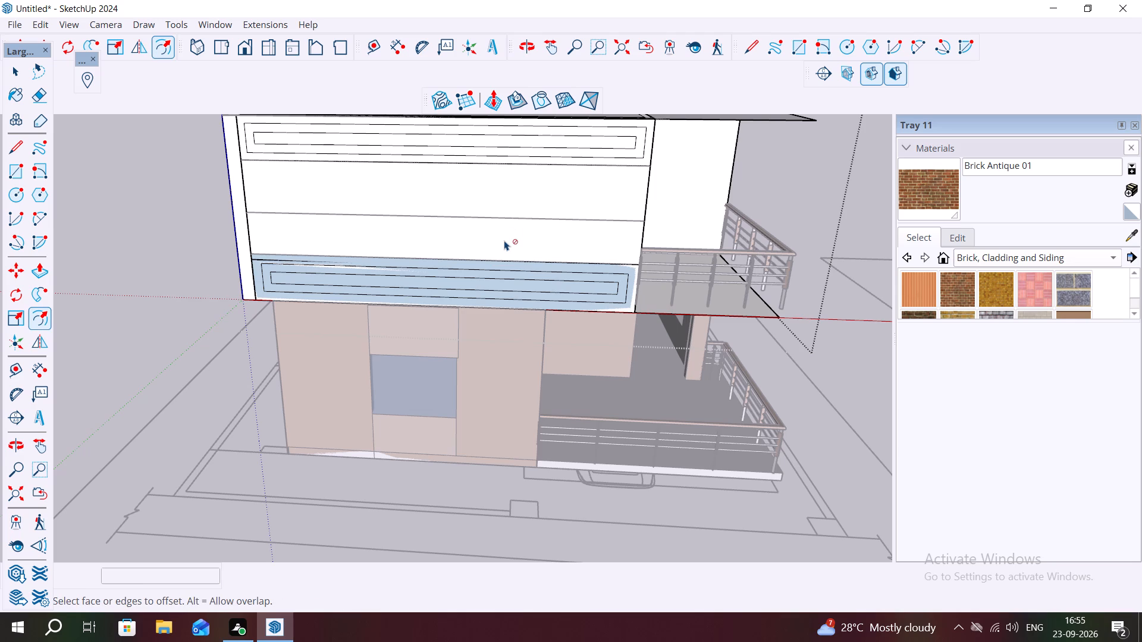
left_click(504, 240)
left_click(150, 294)
left_click(352, 234)
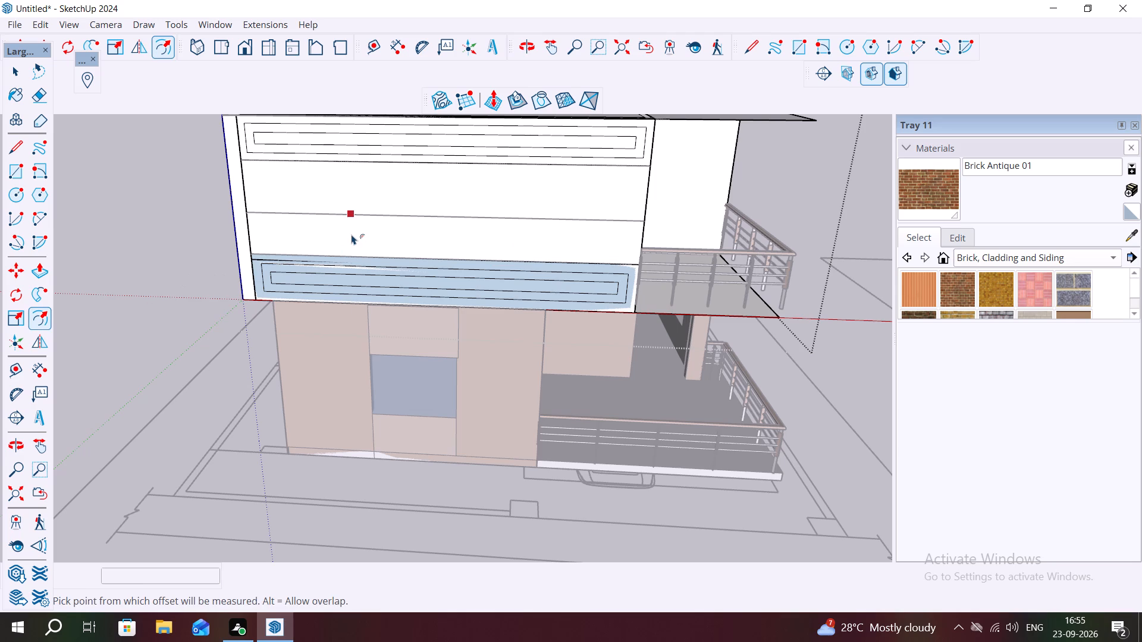
key("Escape")
left_click(362, 225)
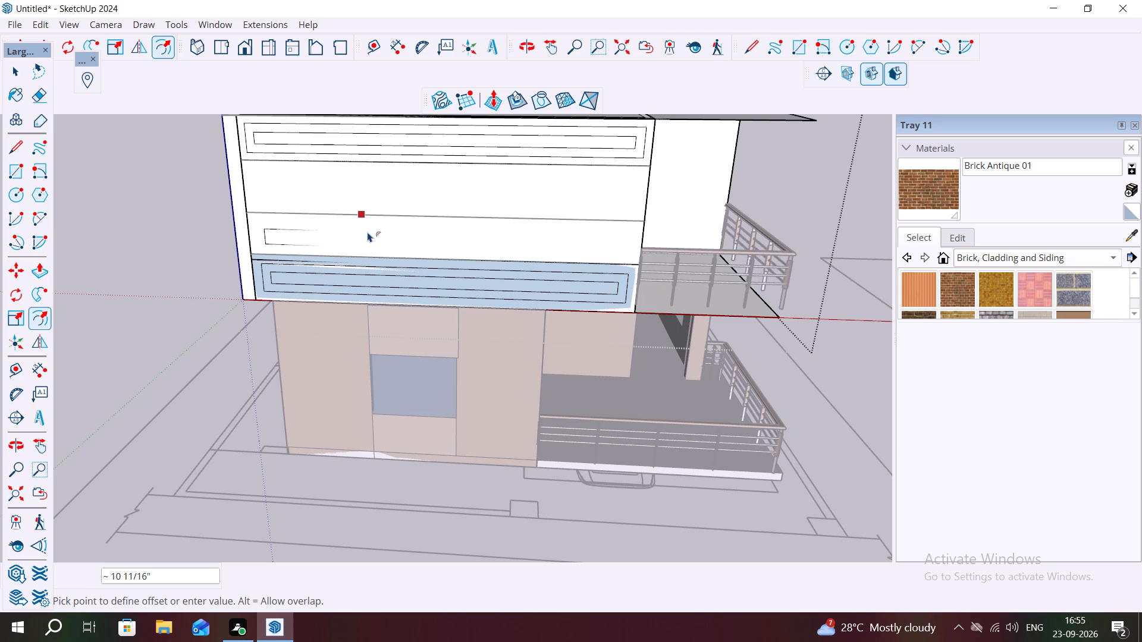
left_click(378, 229)
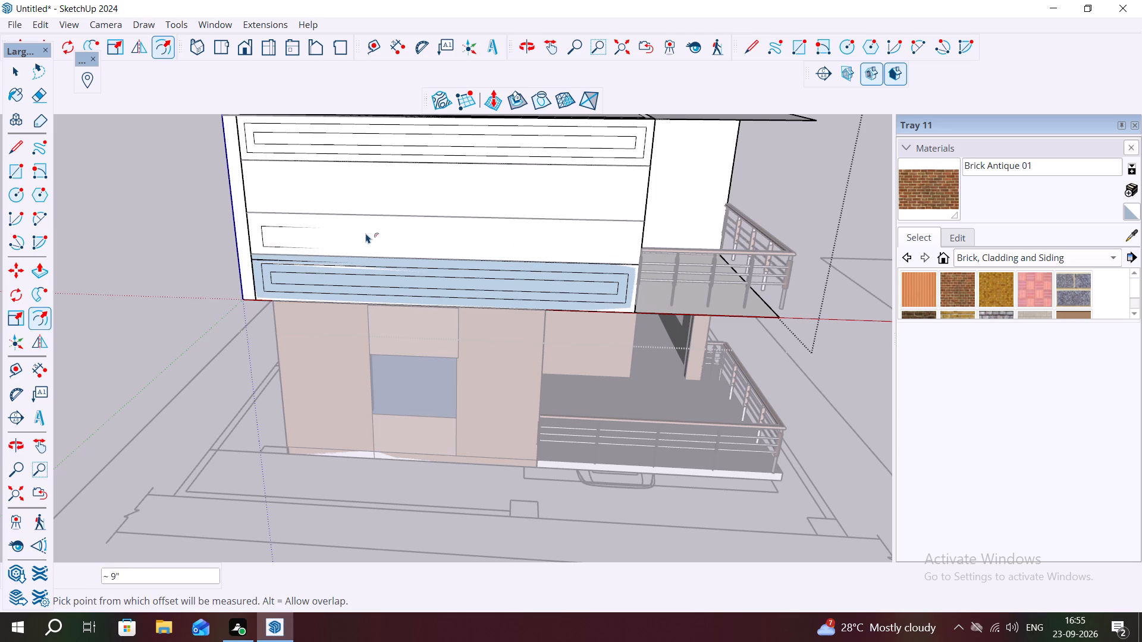
Inspect the framed bands from the balcony corner and the front, closing the middle-storey group.
scroll(365, 236, "down", 5)
middle_click_drag(454, 253, 313, 250)
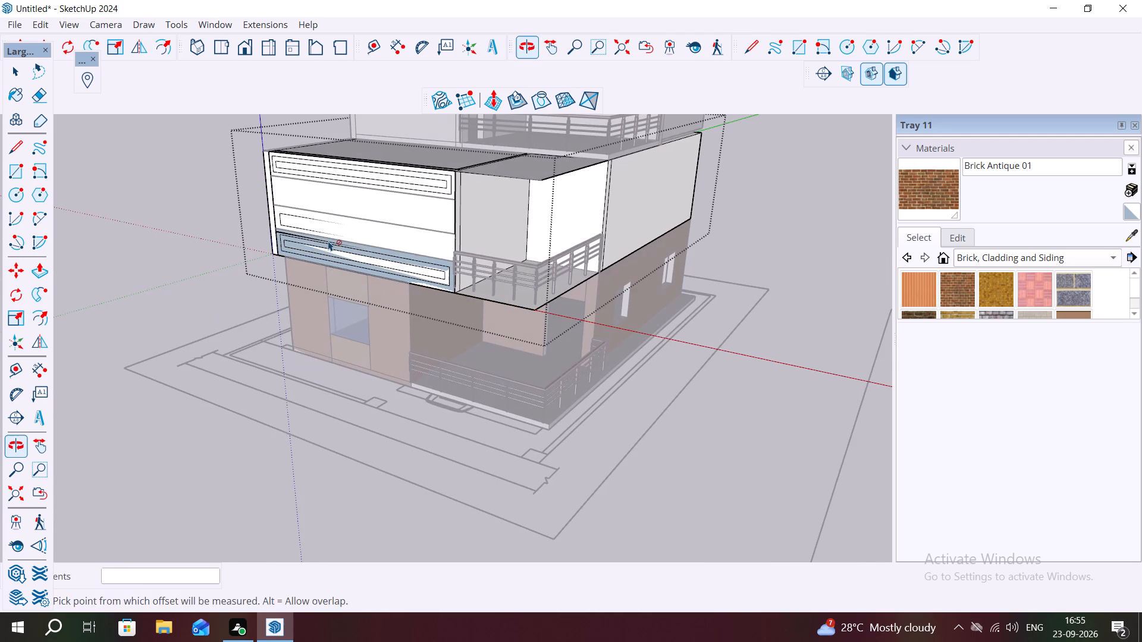
scroll(448, 275, "up", 13)
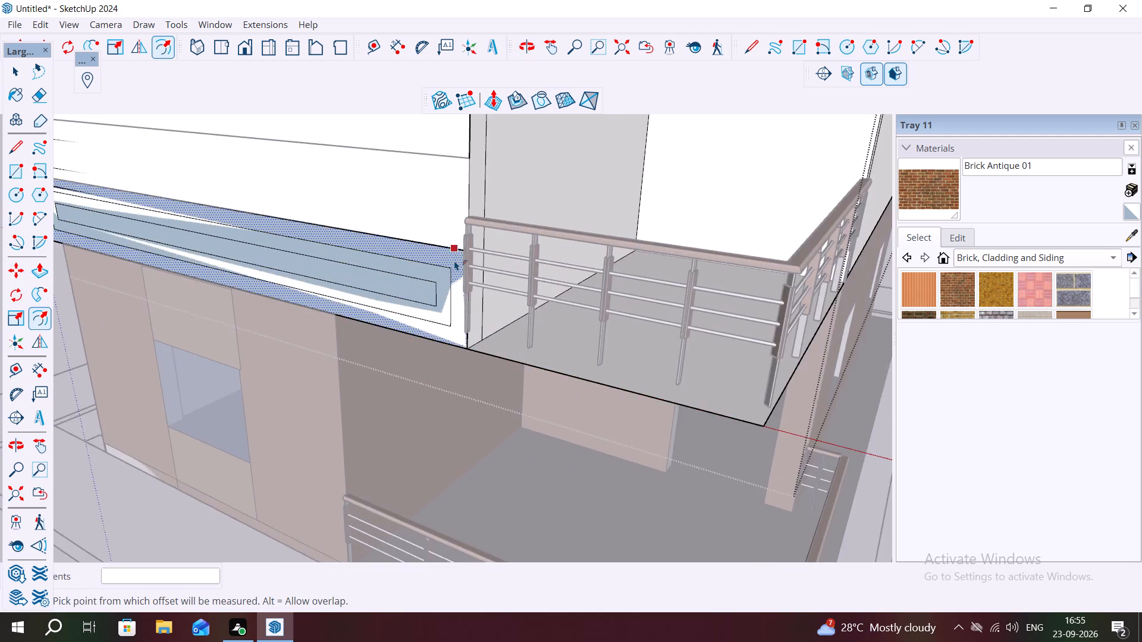
scroll(454, 260, "up", 9)
scroll(454, 250, "down", 12)
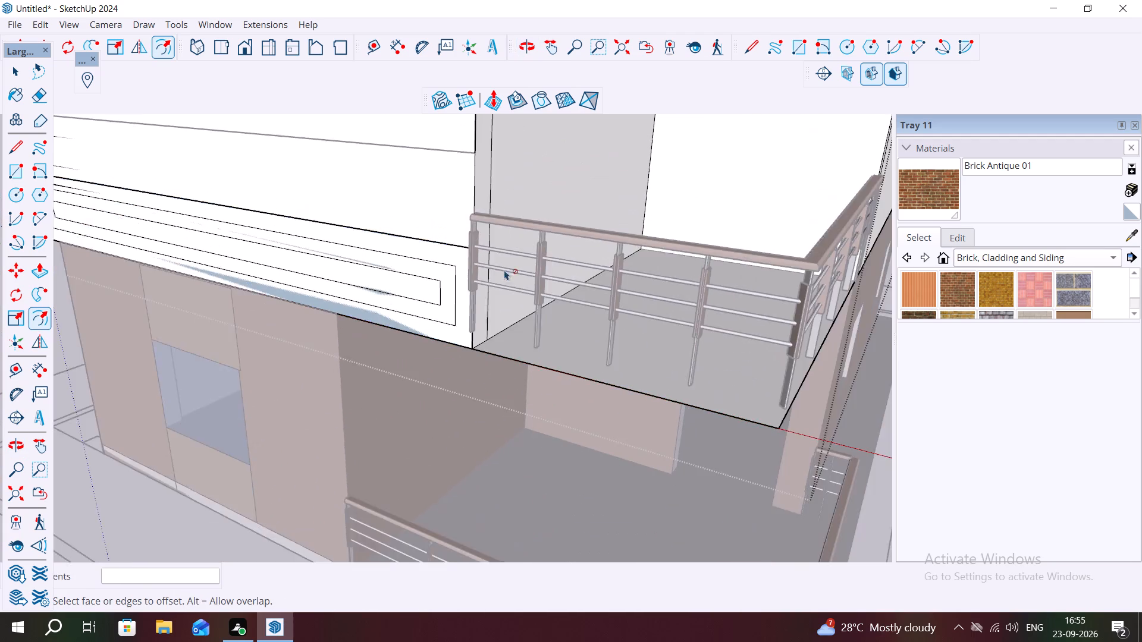
scroll(504, 270, "down", 8)
scroll(451, 237, "down", 3)
key("space")
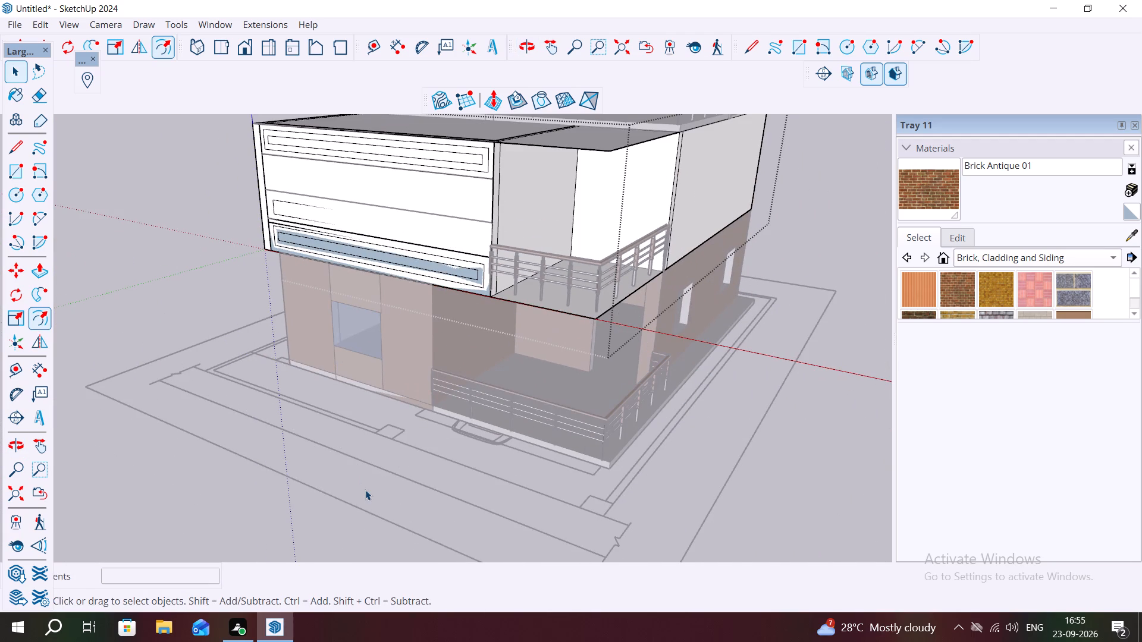
left_click(365, 487)
scroll(383, 203, "up", 2)
middle_click_drag(384, 203, 505, 236)
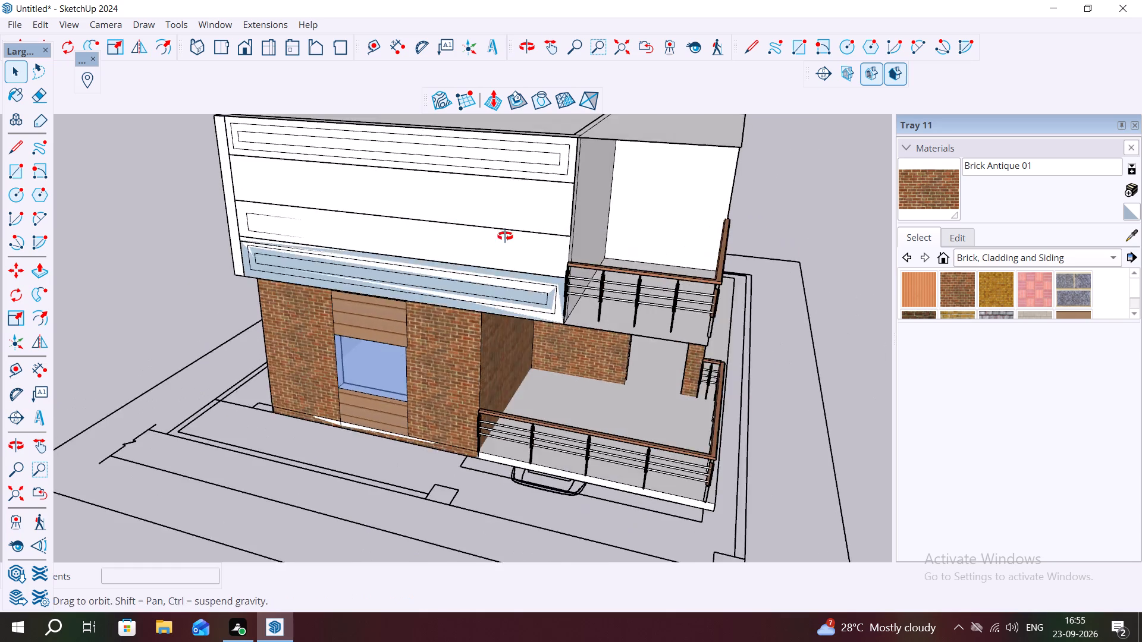
middle_click_drag(505, 236, 556, 250)
scroll(443, 260, "up", 4)
scroll(443, 262, "down", 2)
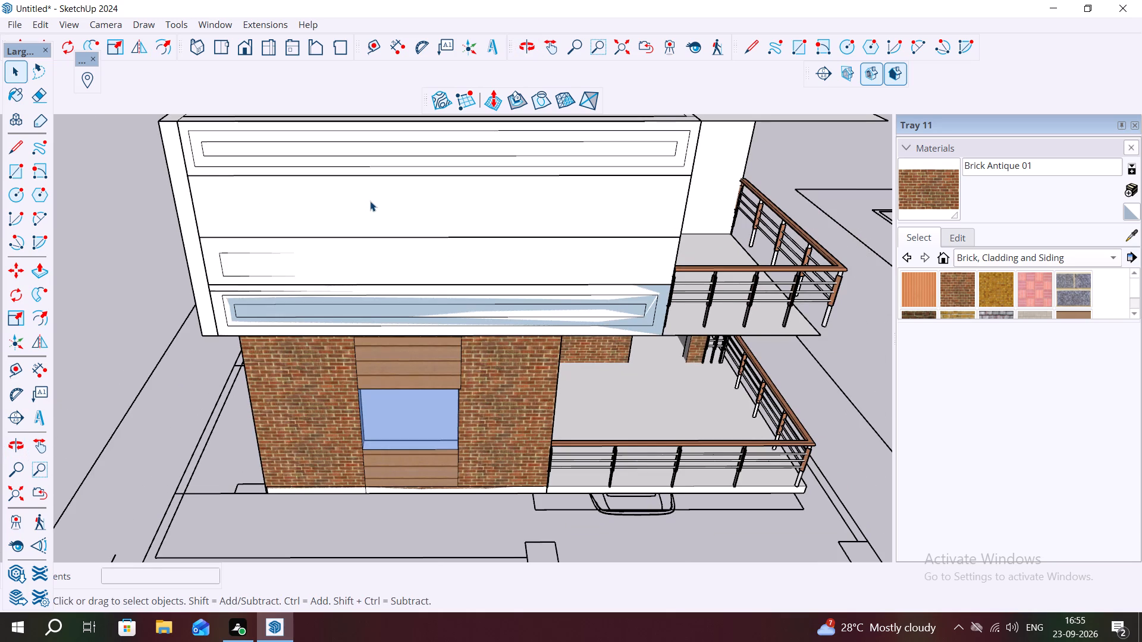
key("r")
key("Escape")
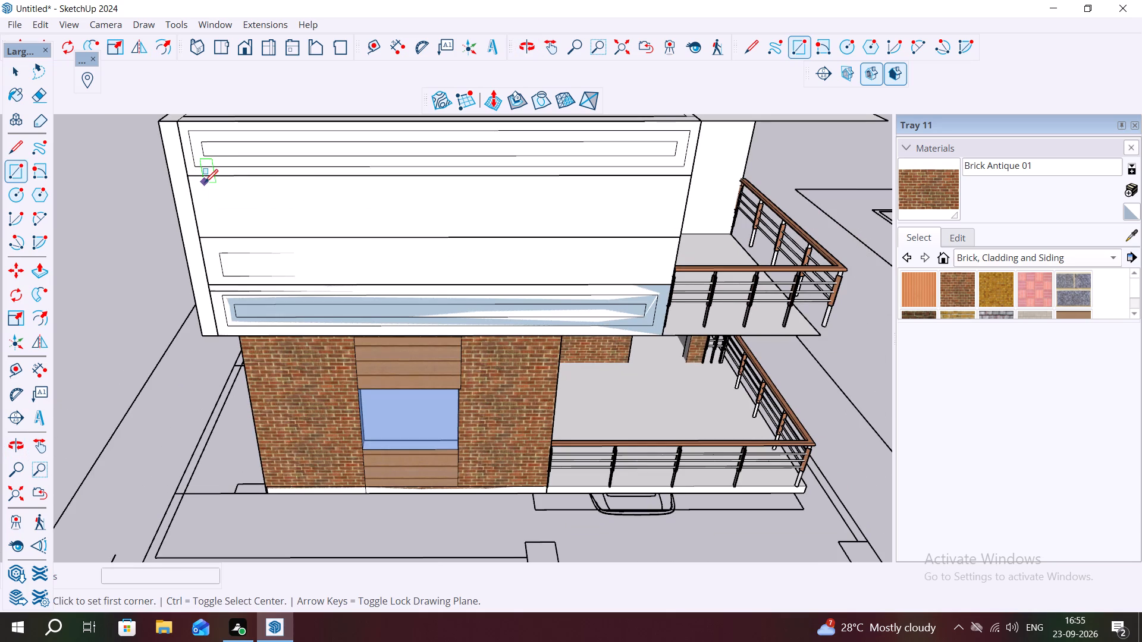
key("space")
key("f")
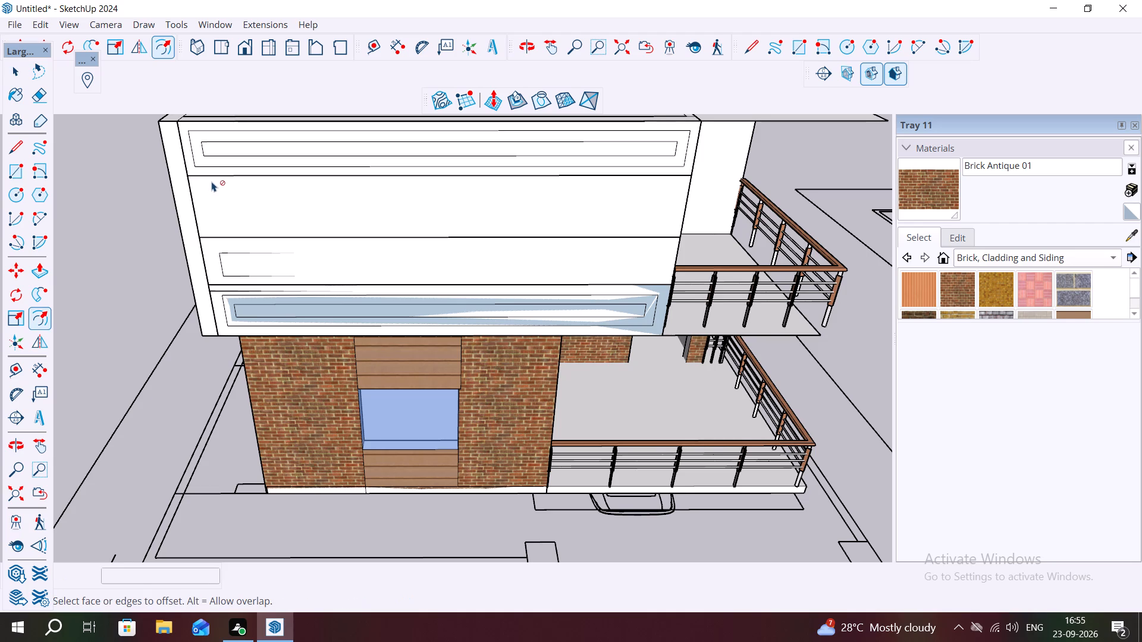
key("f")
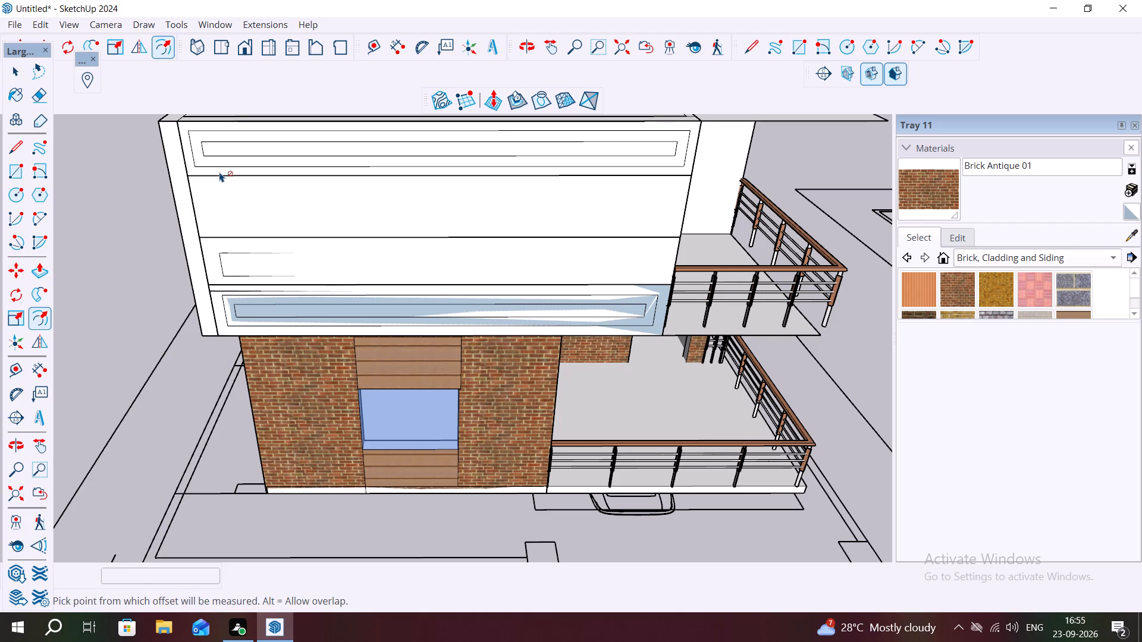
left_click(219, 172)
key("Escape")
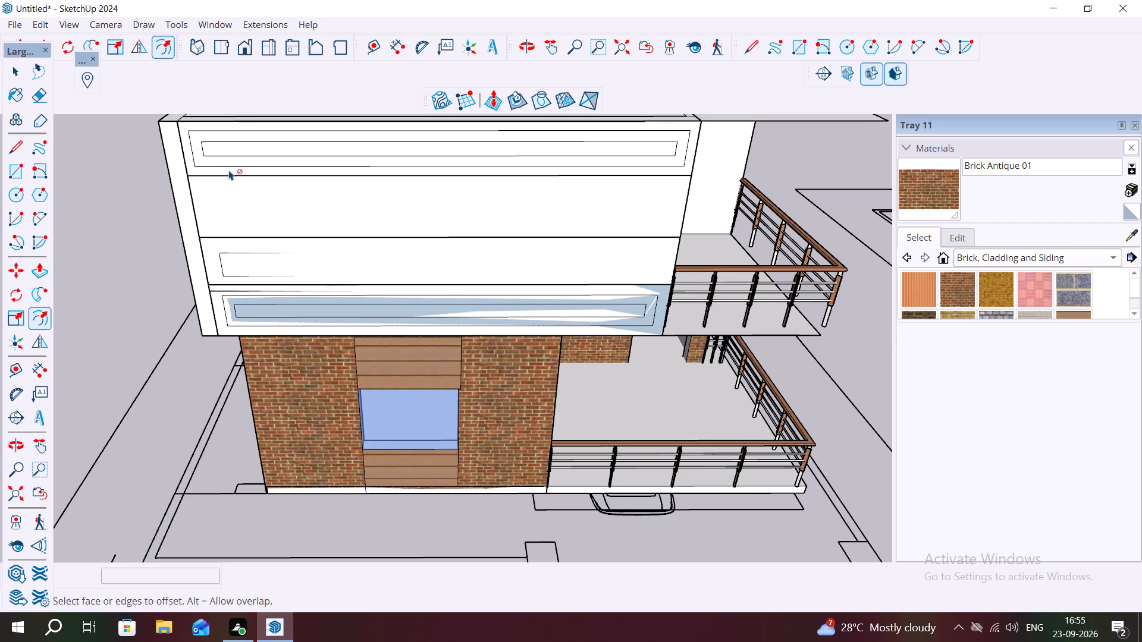
Open the middle-storey group, examine its second band and neighbouring frames from the front, and close the group.
key("space")
double_click(214, 191)
double_click(214, 191)
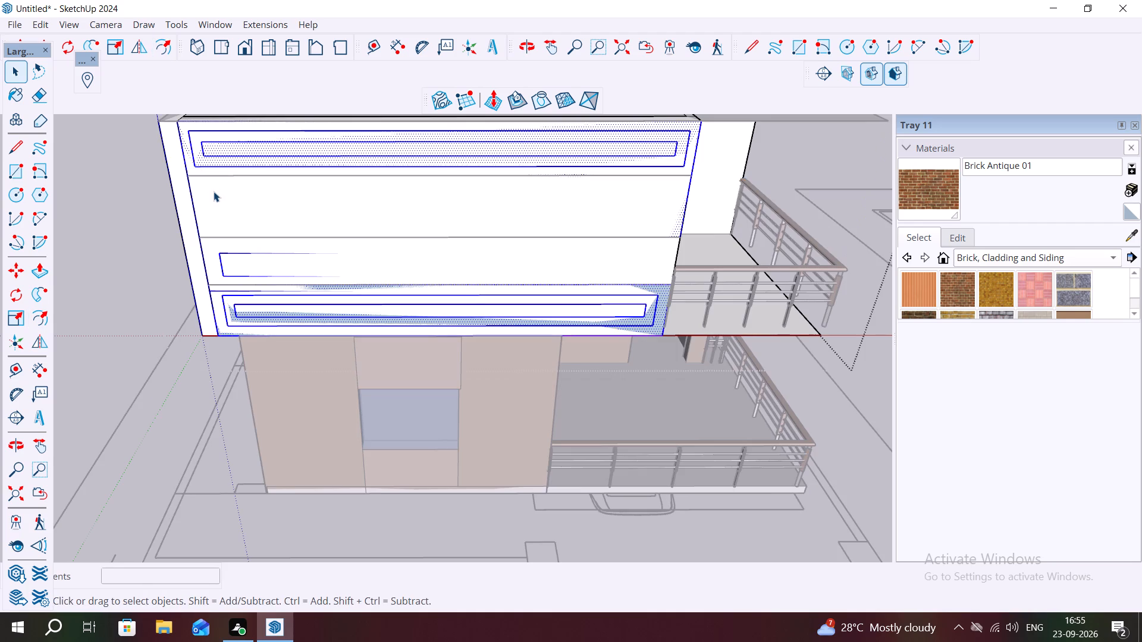
left_click(214, 191)
double_click(240, 205)
scroll(397, 269, "down", 3)
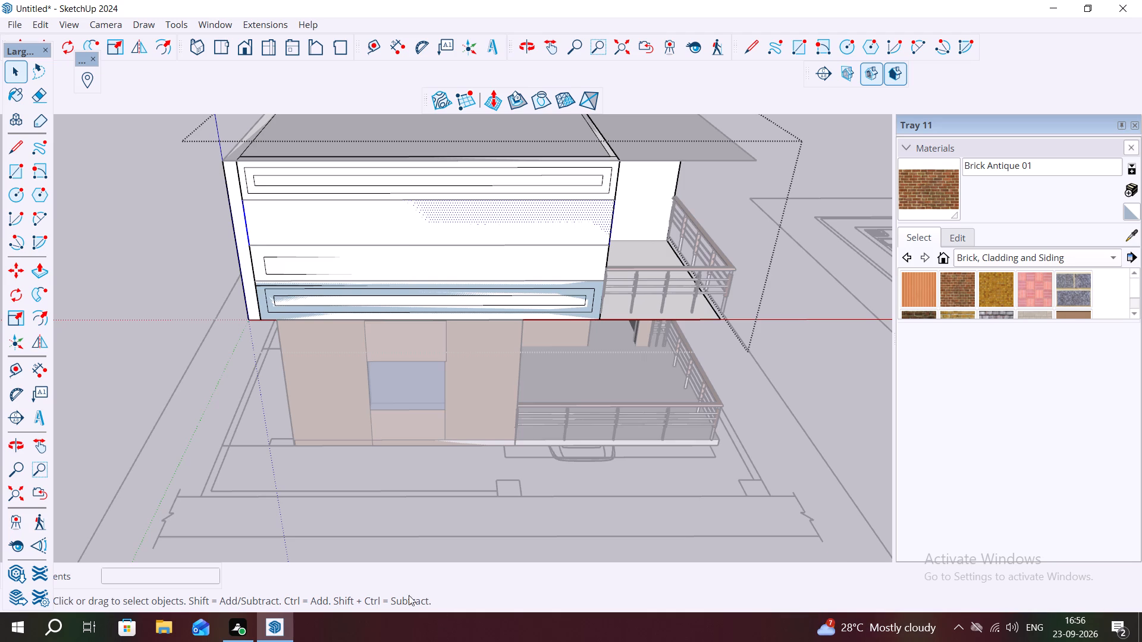
scroll(472, 439, "down", 4)
scroll(505, 389, "up", 5)
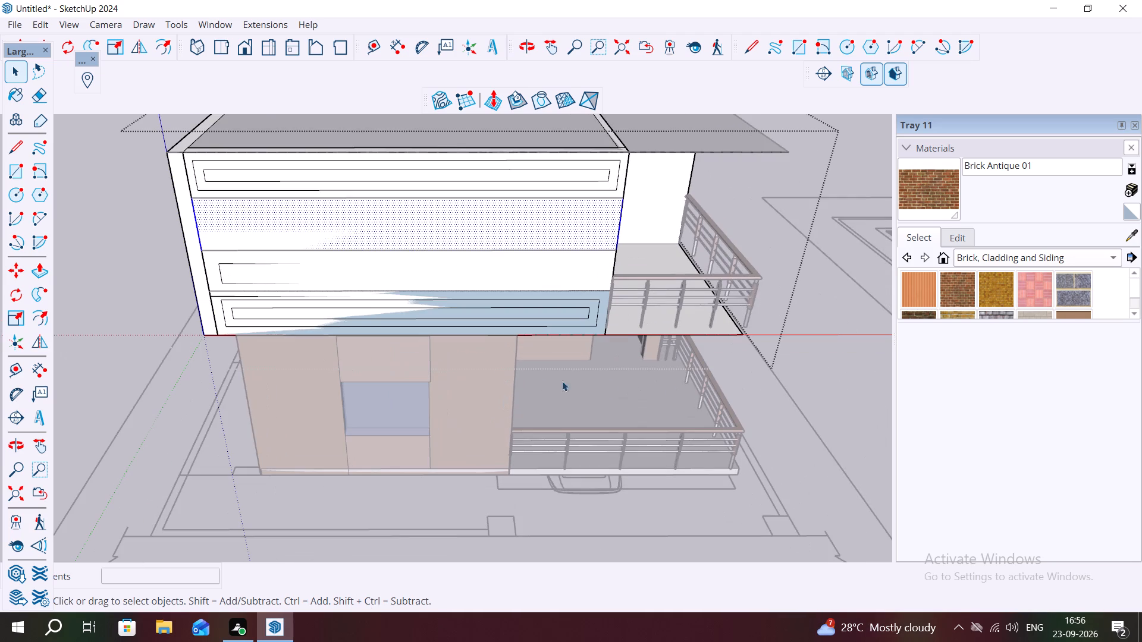
right_click(846, 370)
right_click(844, 370)
left_click(832, 366)
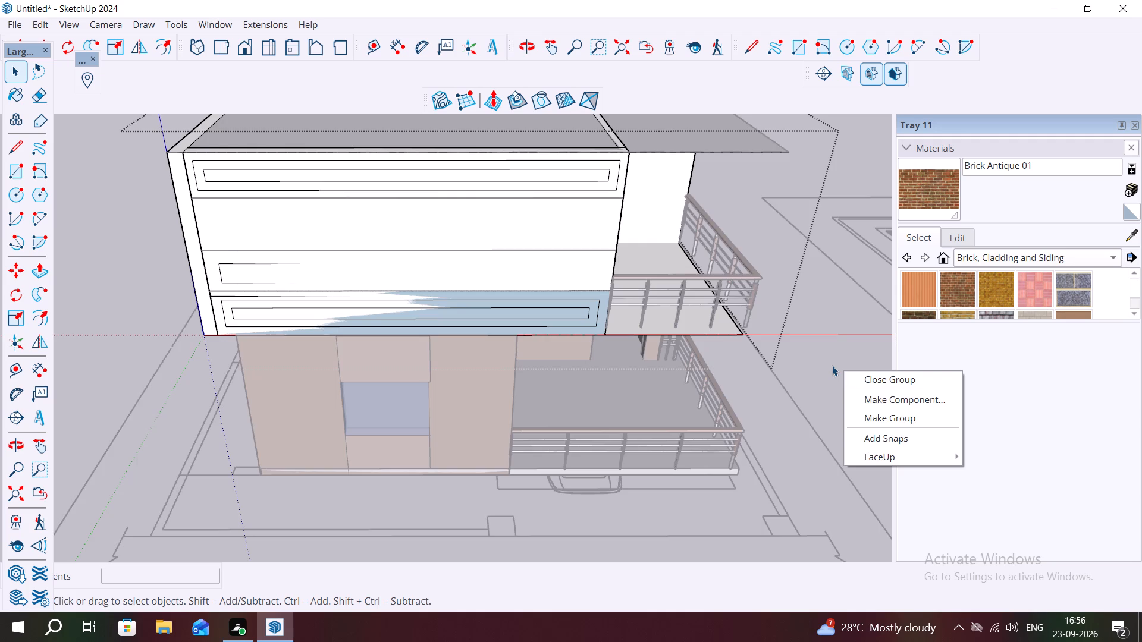
left_click(829, 361)
scroll(503, 357, "down", 3)
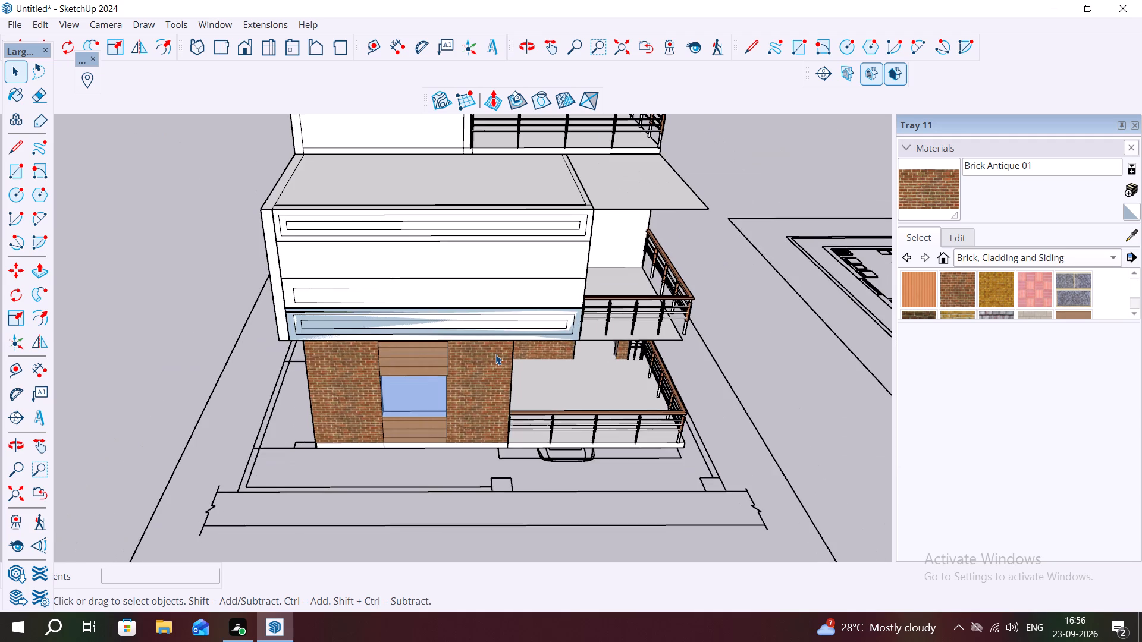
Examine the bottom band's double frame and the underside of the middle storey from a low viewpoint.
scroll(495, 353, "up", 5)
middle_click_drag(492, 344, 423, 198)
scroll(445, 201, "up", 10)
scroll(451, 201, "down", 3)
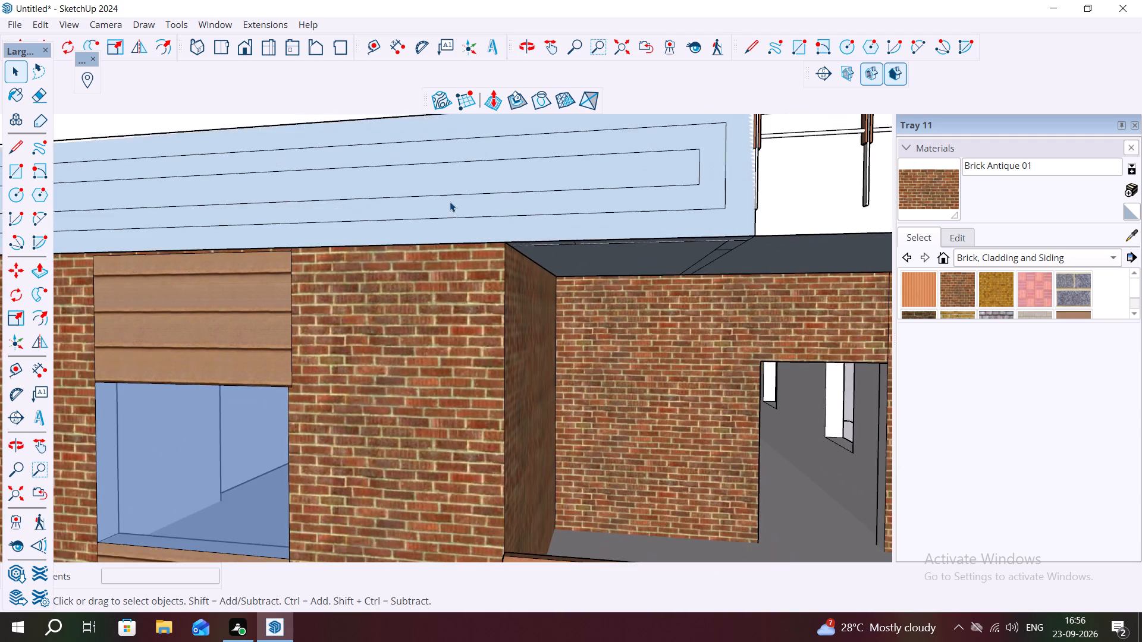
scroll(450, 202, "down", 10)
scroll(446, 203, "up", 11)
middle_click(444, 203)
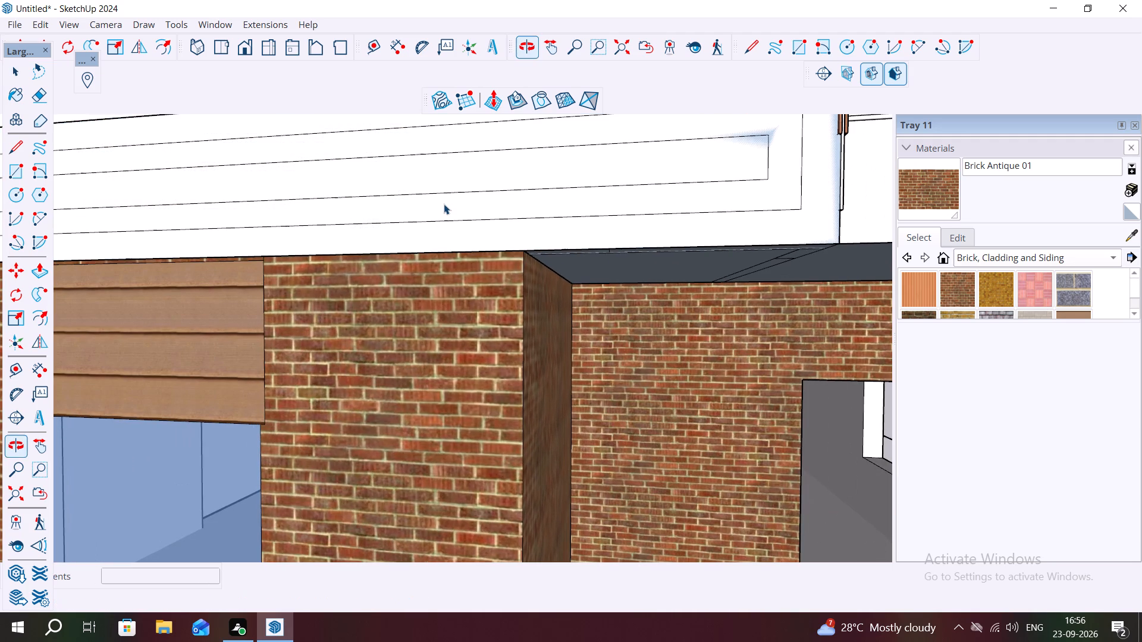
right_click(443, 206)
left_click_drag(441, 207, 441, 213)
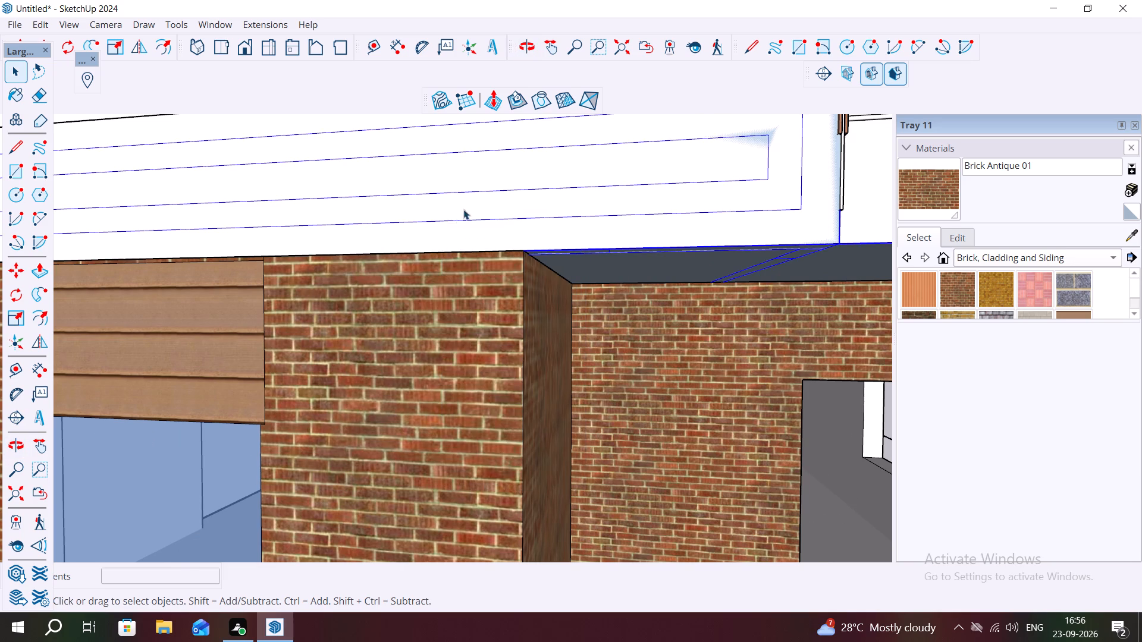
scroll(463, 209, "down", 15)
scroll(458, 205, "up", 12)
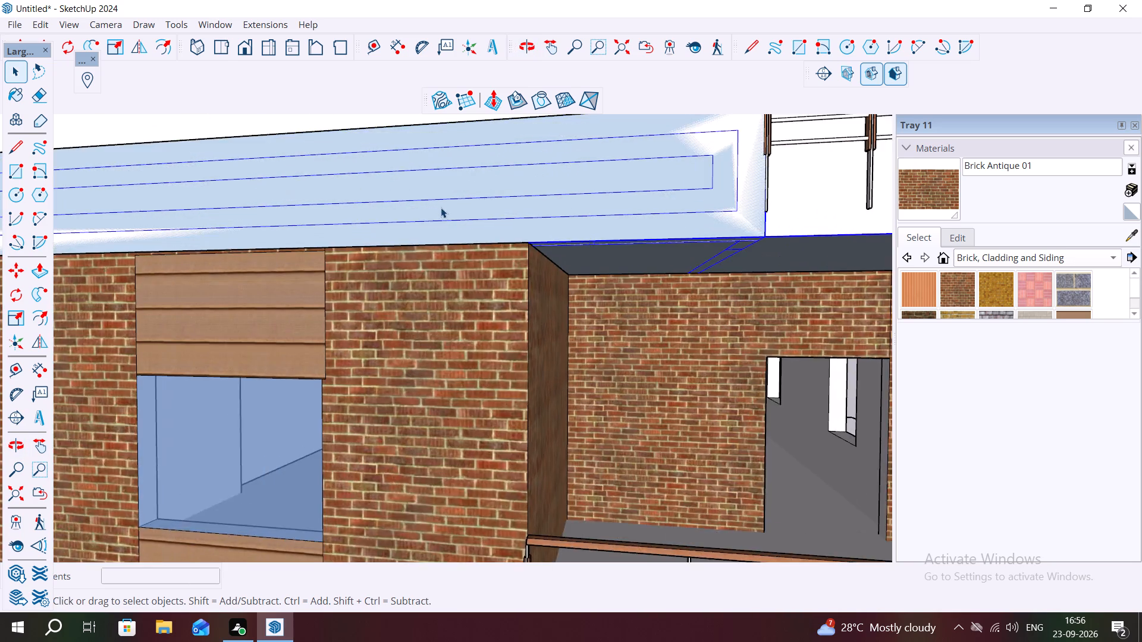
scroll(440, 207, "up", 12)
scroll(416, 191, "down", 10)
scroll(400, 243, "down", 4)
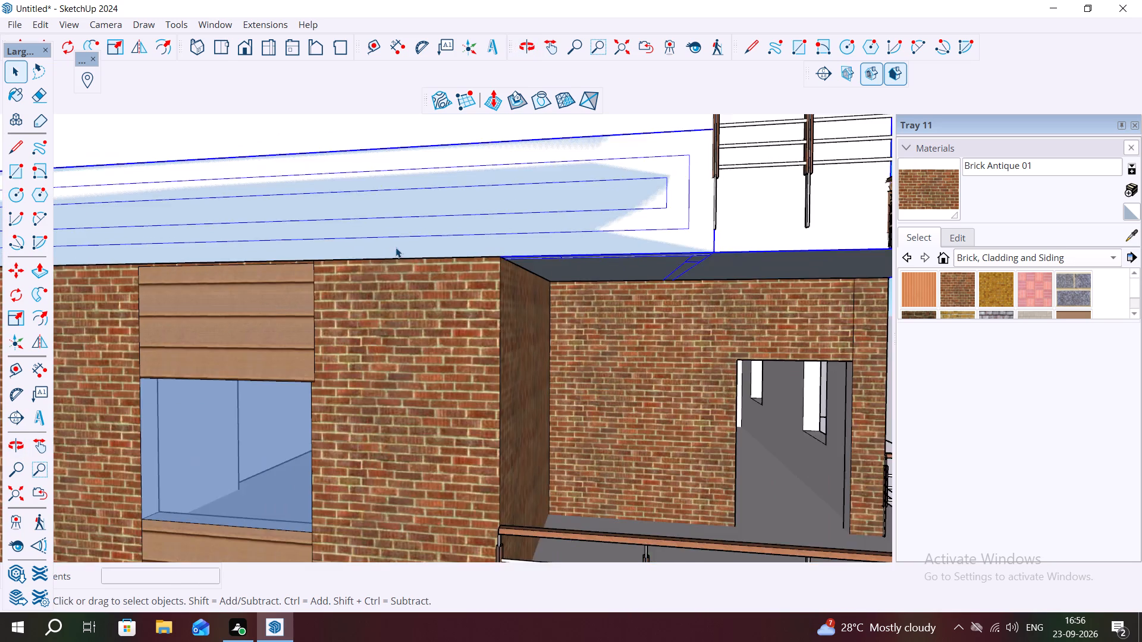
scroll(396, 247, "down", 5)
middle_click(394, 243)
scroll(391, 244, "down", 5)
middle_click(384, 246)
scroll(384, 247, "down", 5)
scroll(379, 244, "up", 10)
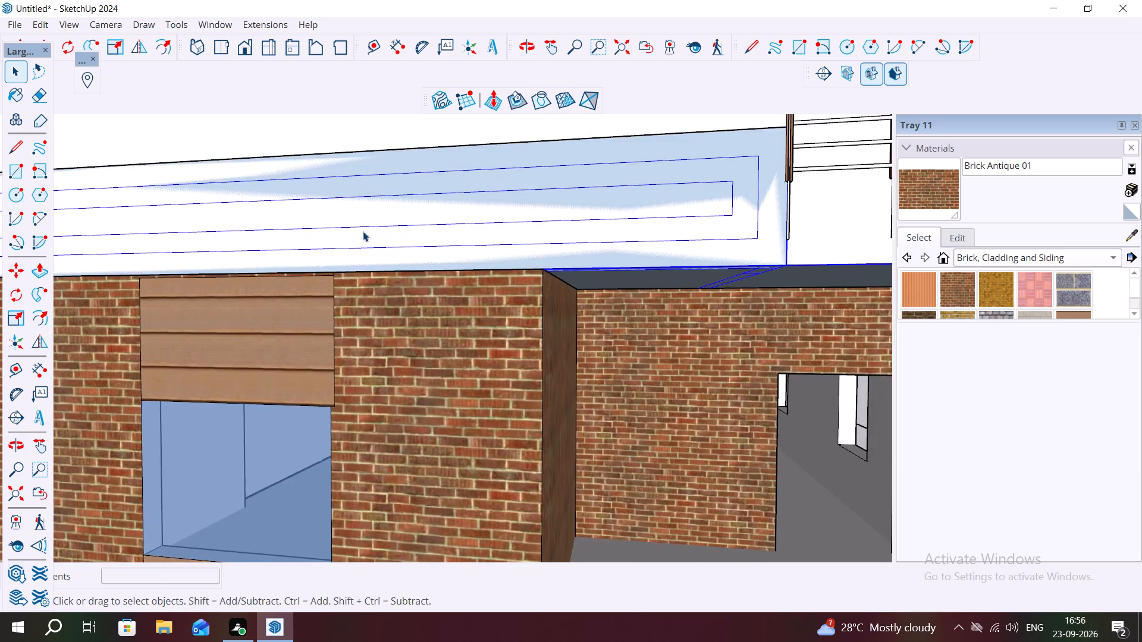
scroll(363, 231, "down", 6)
scroll(400, 230, "up", 2)
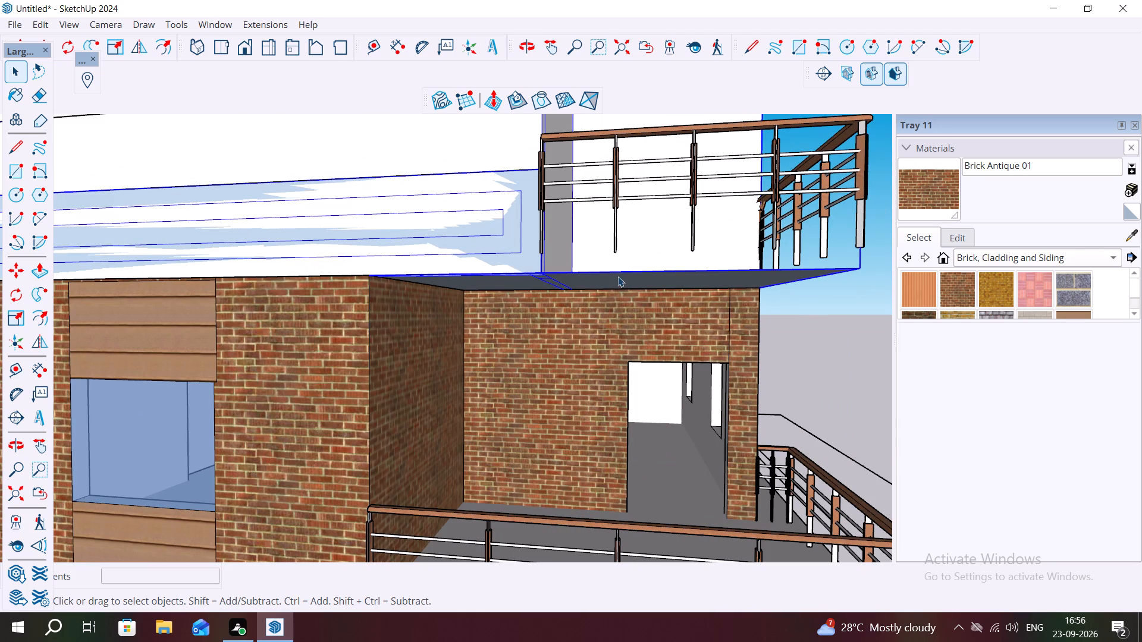
Select the ring between the bottom band's two frame outlines inside the middle-storey group and examine the wall from the front corner and above.
middle_click_drag(618, 276, 713, 298)
double_click(632, 256)
left_click(632, 259)
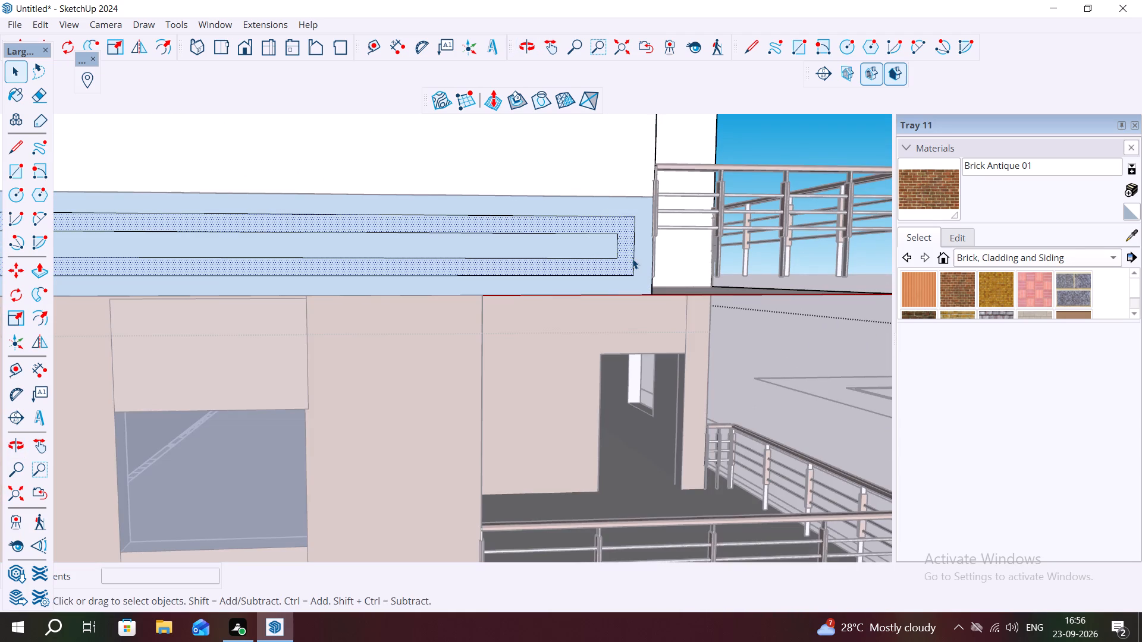
middle_click(632, 259)
left_click(632, 261)
scroll(716, 258, "down", 3)
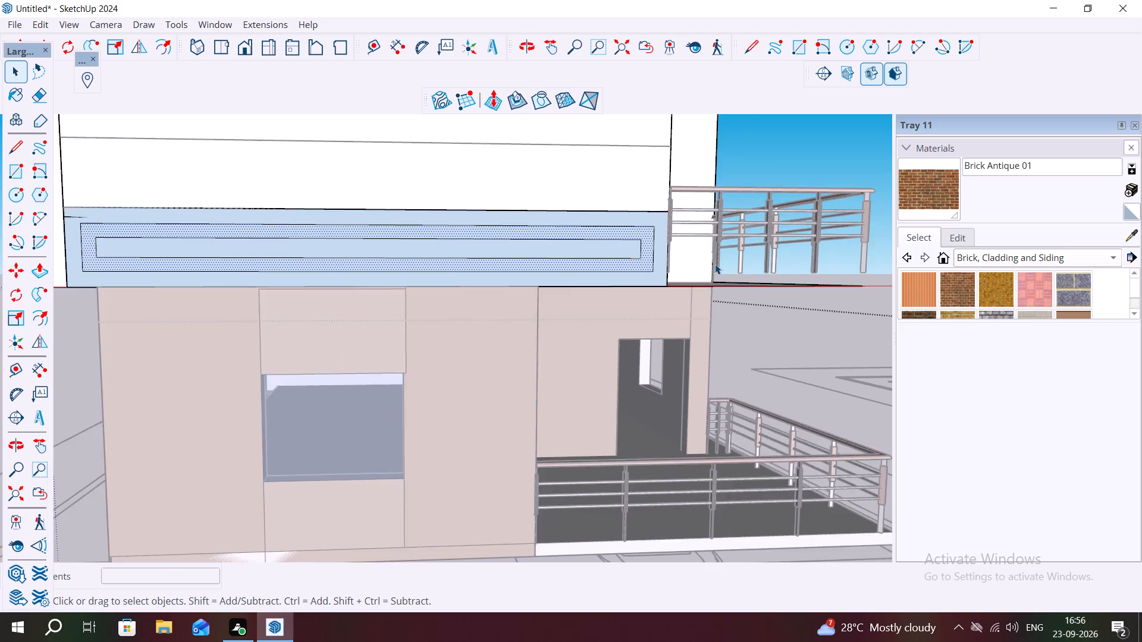
scroll(715, 264, "down", 6)
middle_click_drag(466, 280, 528, 313)
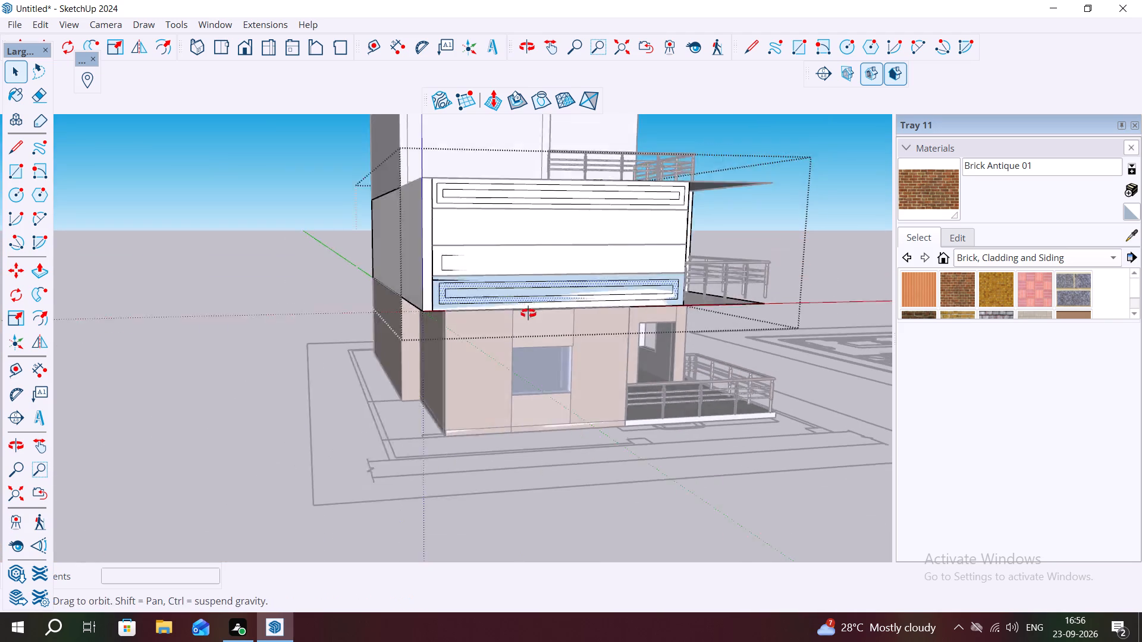
middle_click_drag(528, 313, 549, 323)
scroll(458, 310, "up", 6)
middle_click_drag(463, 329, 517, 411)
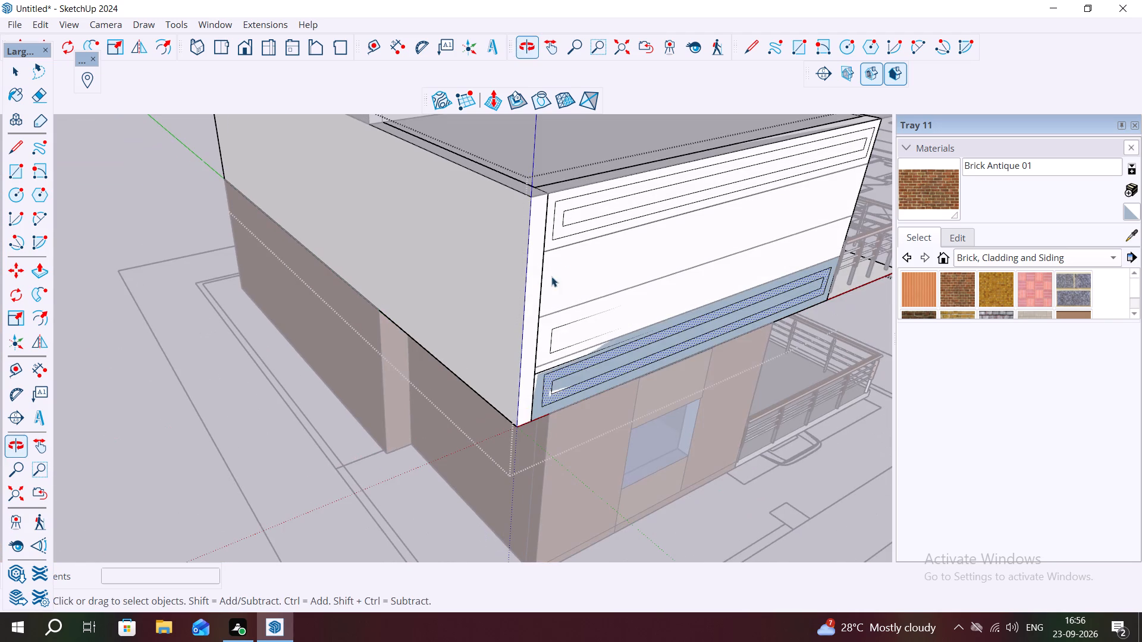
middle_click_drag(564, 253, 570, 348)
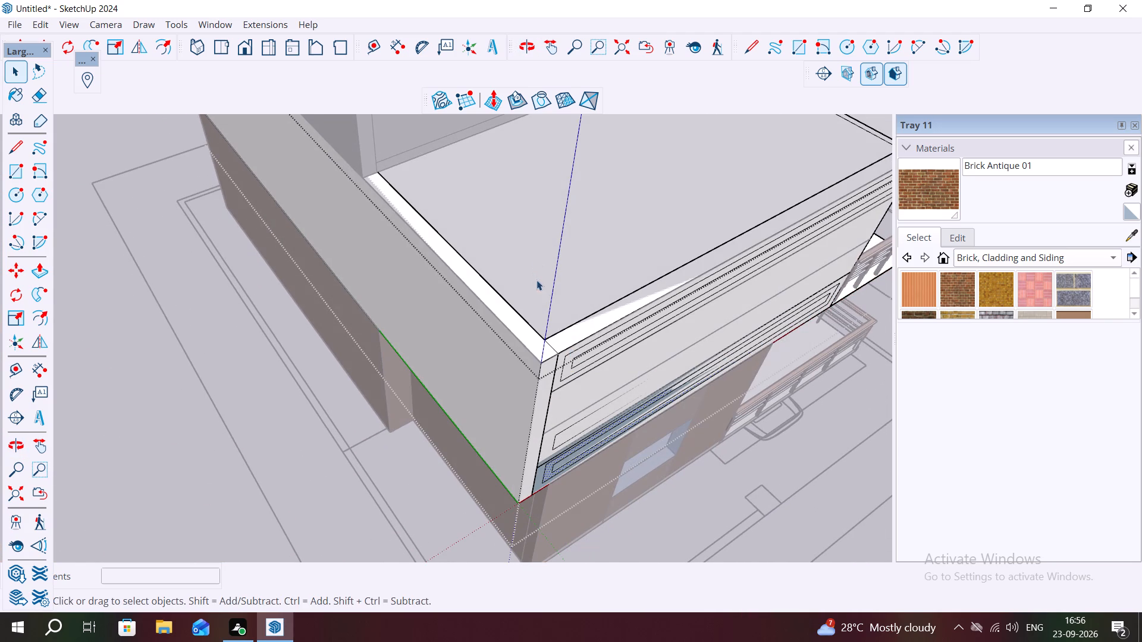
scroll(547, 326, "down", 7)
middle_click_drag(572, 363, 443, 300)
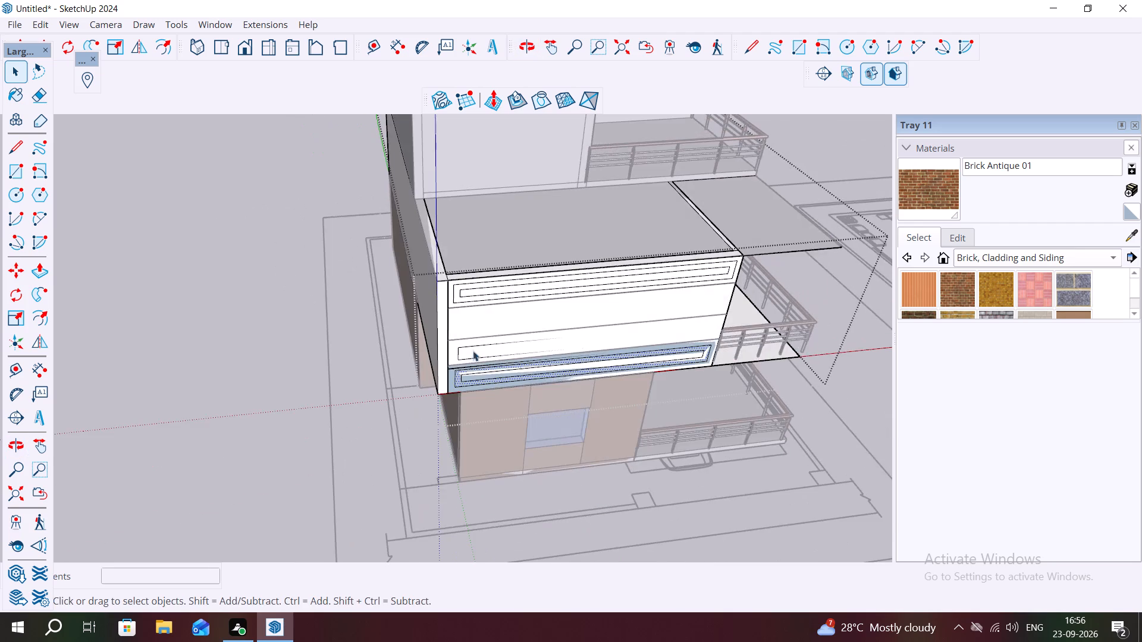
scroll(492, 367, "up", 7)
Undo the frame offsets on the third and bottom bands of the middle-storey wall, keeping the top band's double frame.
key("ctrl+z")
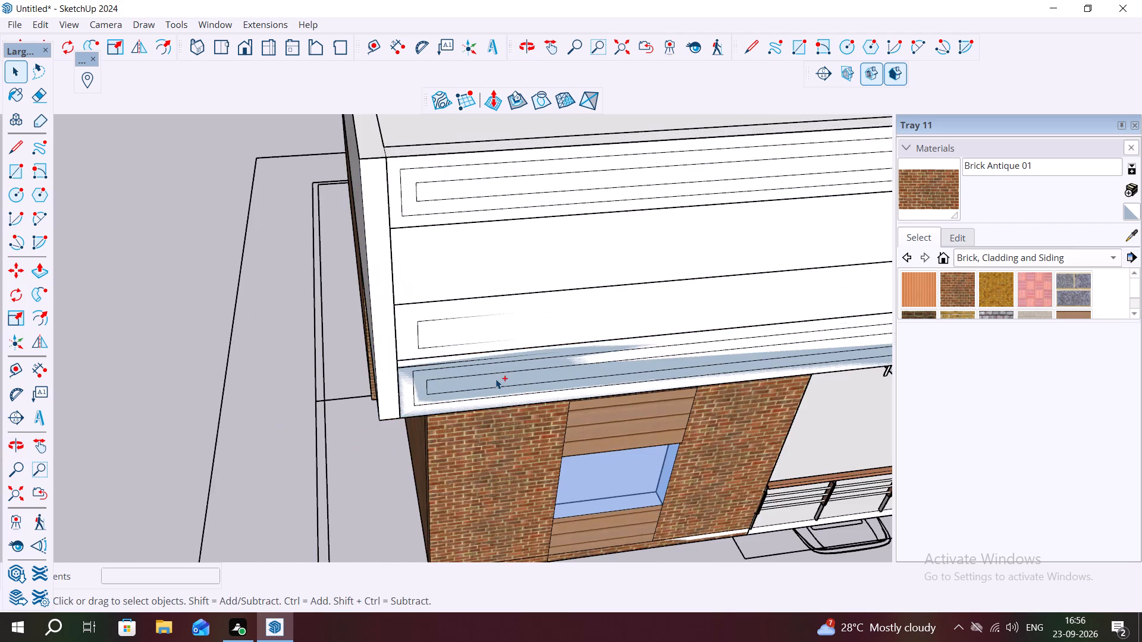
key("ctrl+z")
key("ctrl+z")
key("ctrl+z")
key("ctrl+z")
key("ctrl+z")
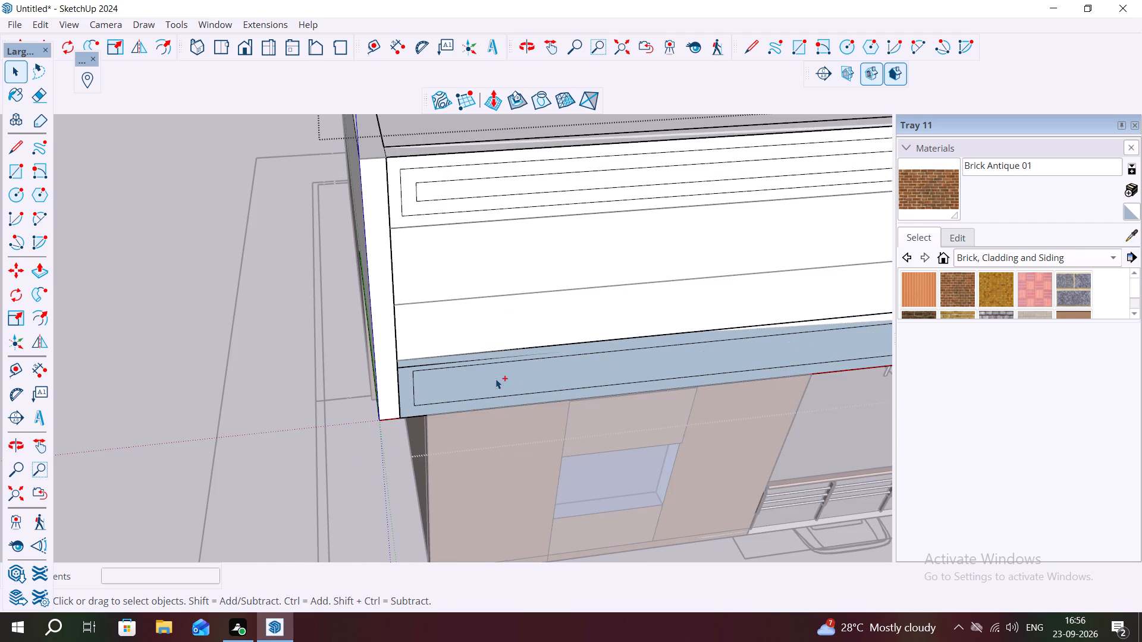
key("ctrl+z")
key("ctrl+z")
key("ctrl+z")
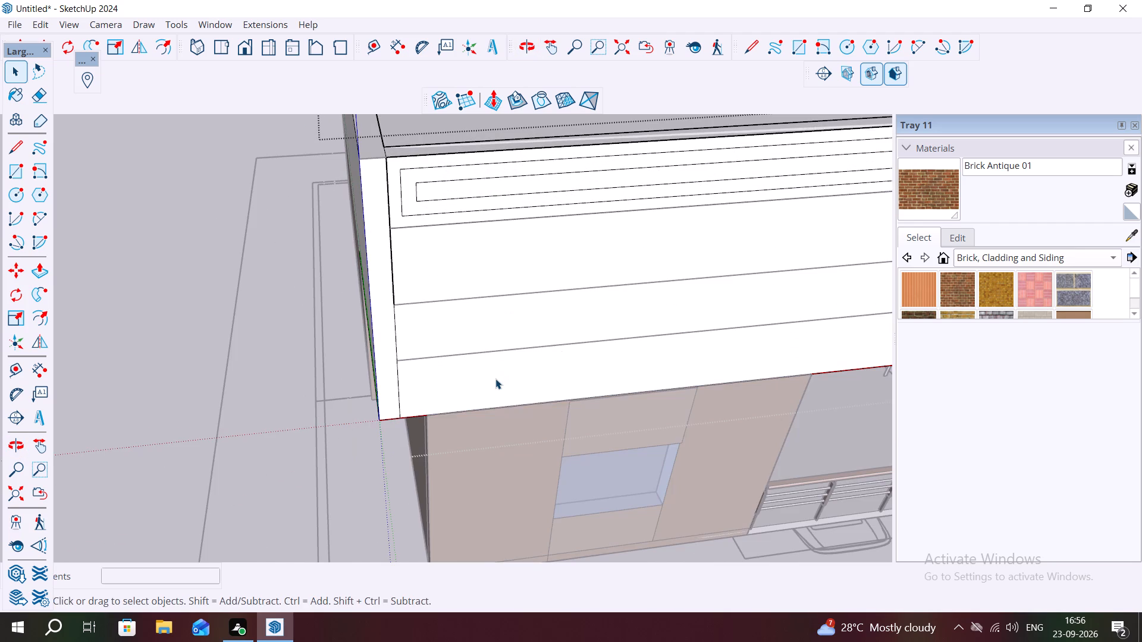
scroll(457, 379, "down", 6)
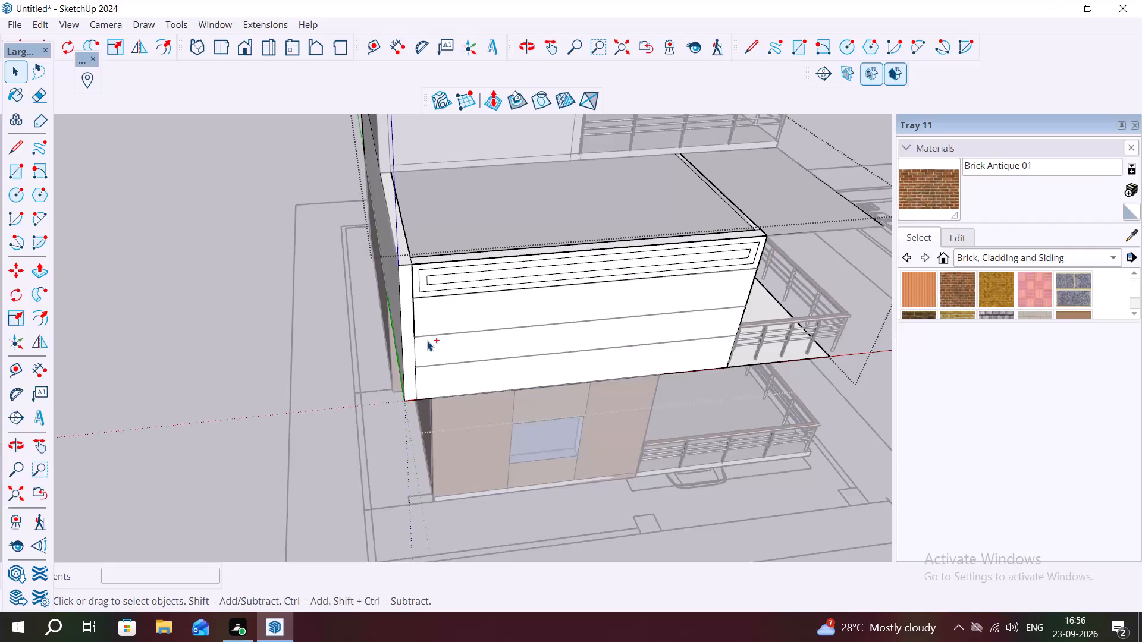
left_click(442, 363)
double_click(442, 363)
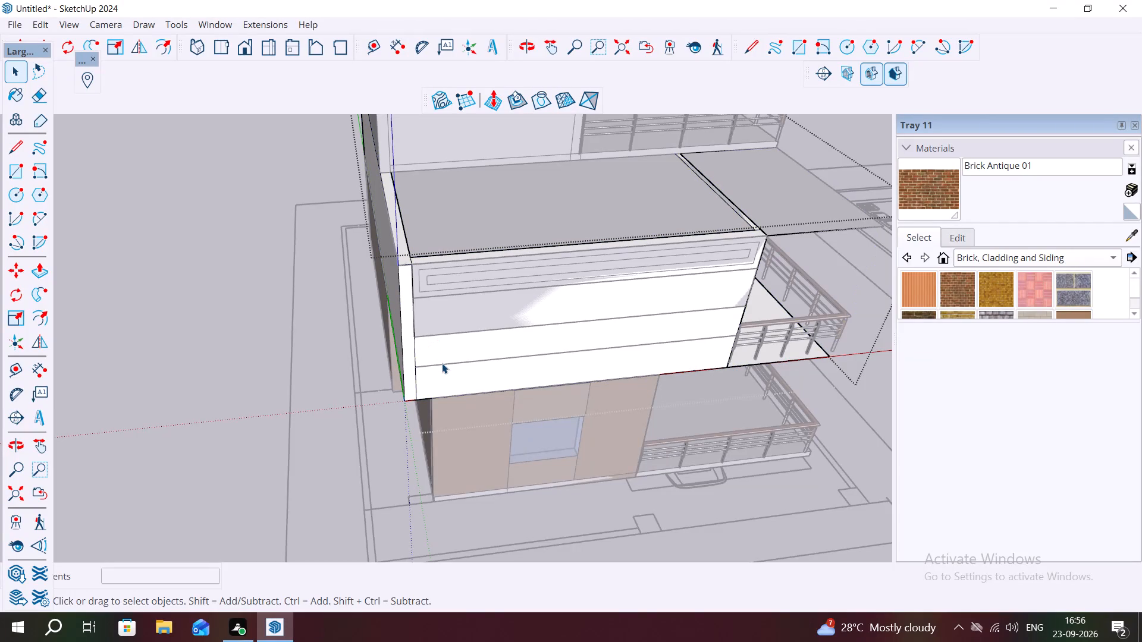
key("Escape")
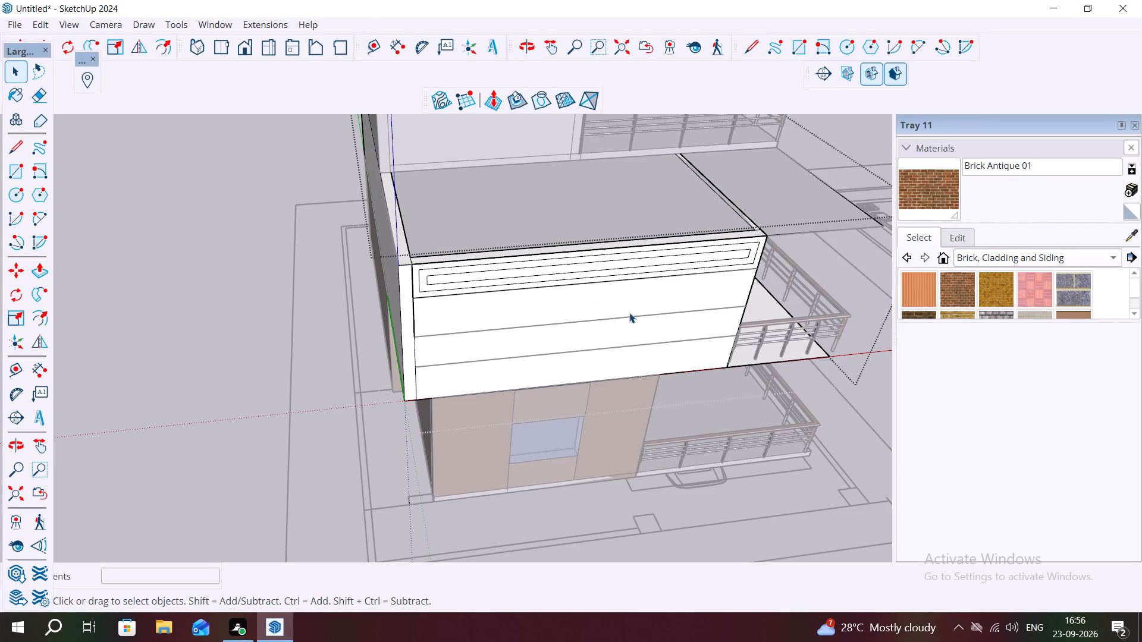
Copy the top band's double frame about 2' 6 9/16" down into the second band of the middle-storey wall.
double_click(419, 267)
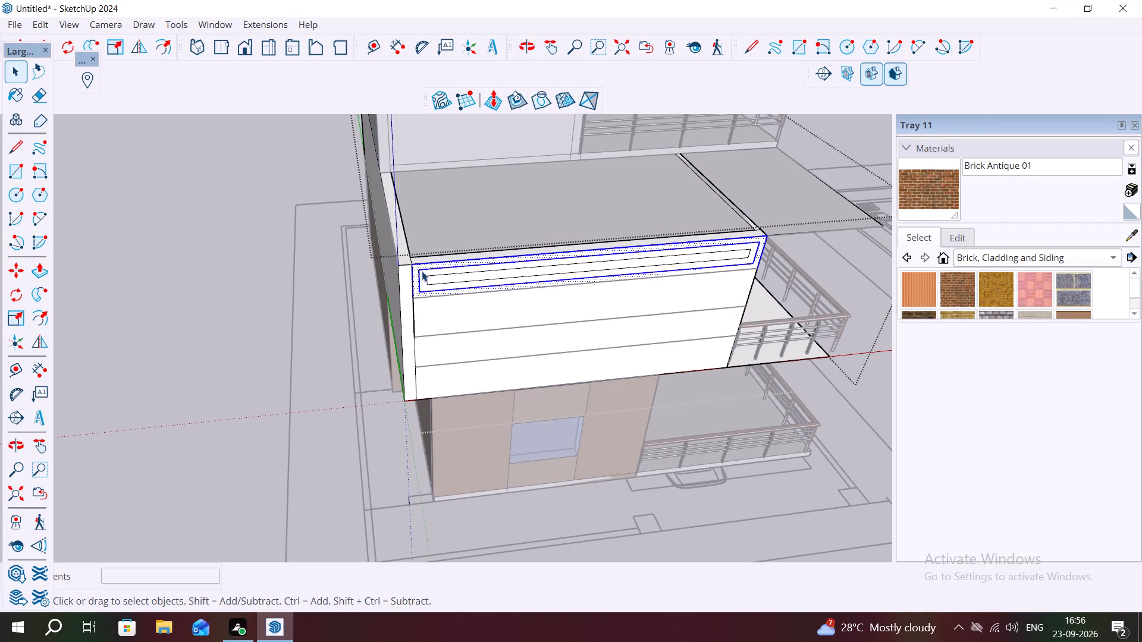
double_click(428, 275)
double_click(427, 273)
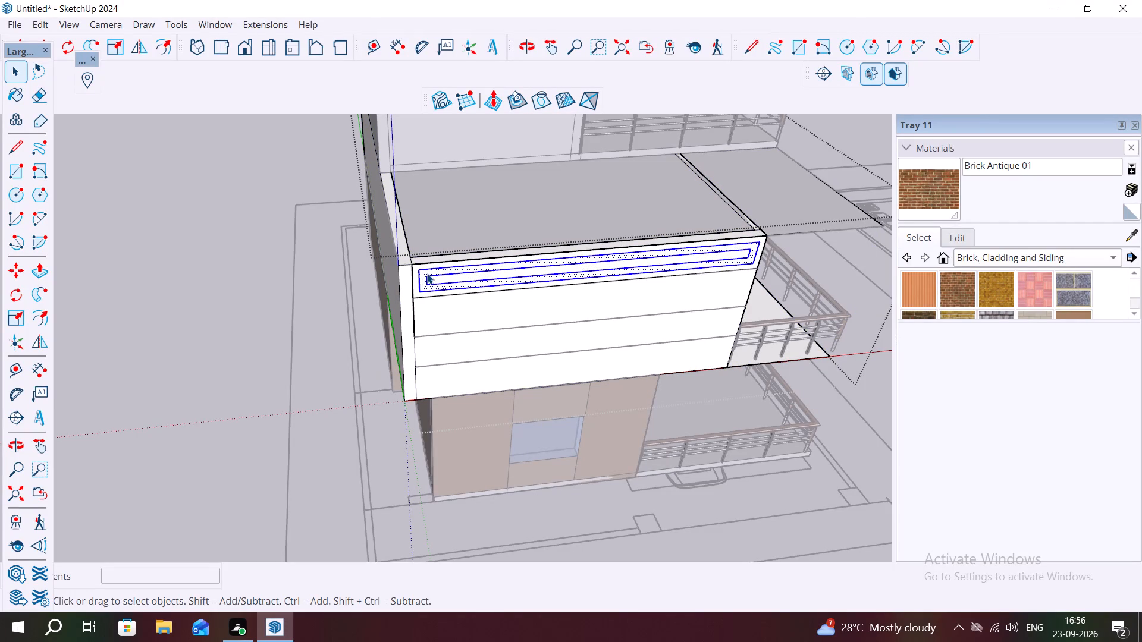
left_click(426, 273)
double_click(426, 273)
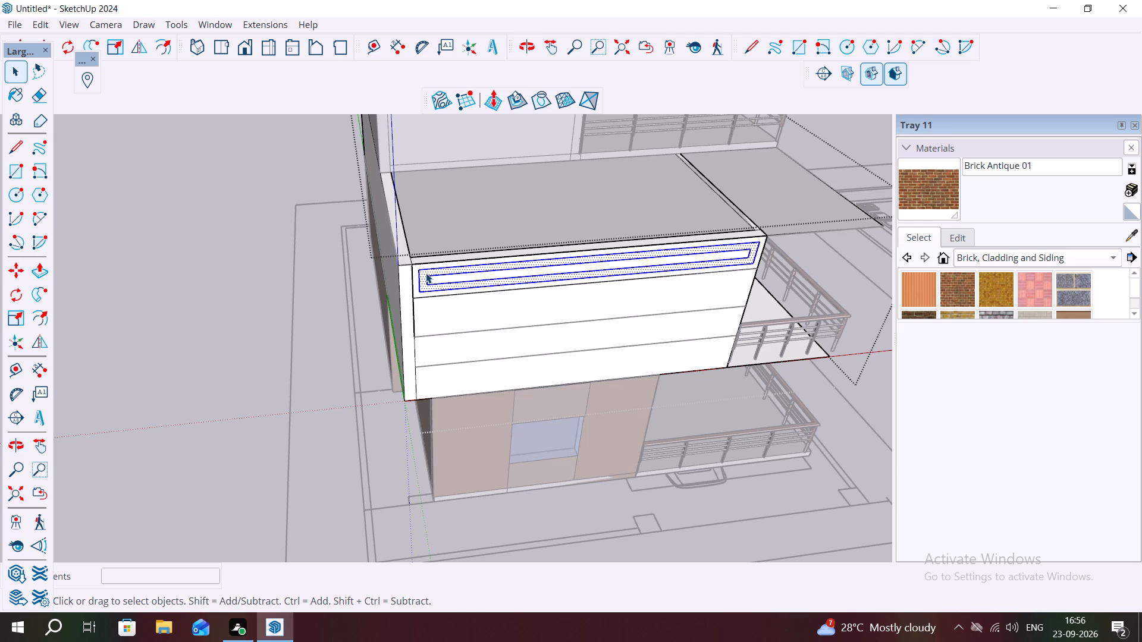
key("m")
left_click(418, 289)
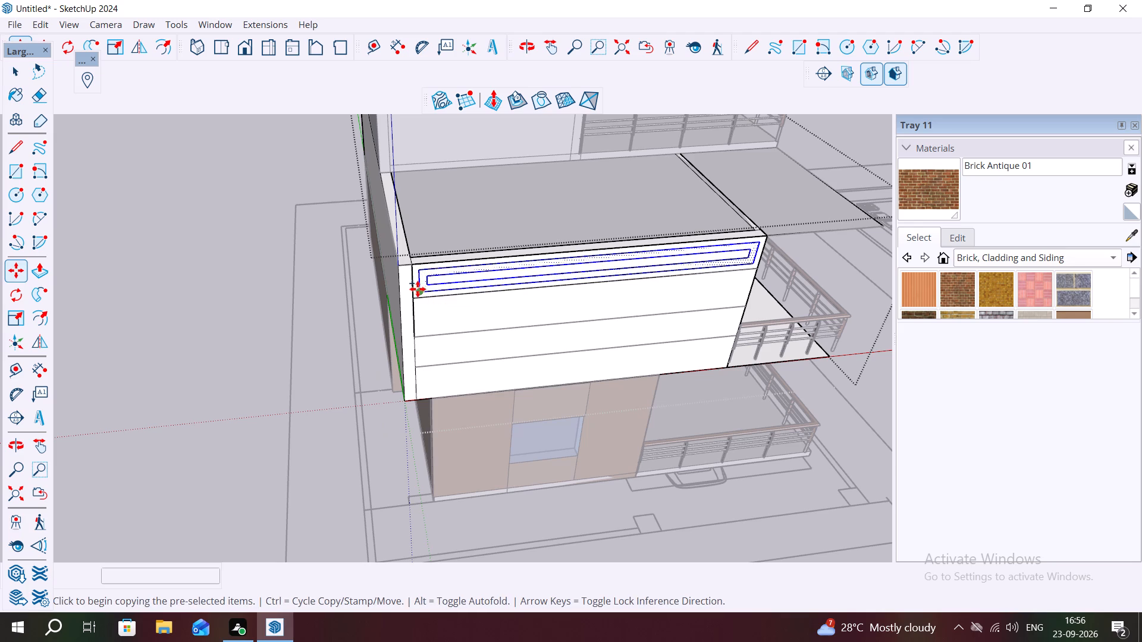
scroll(415, 328, "up", 3)
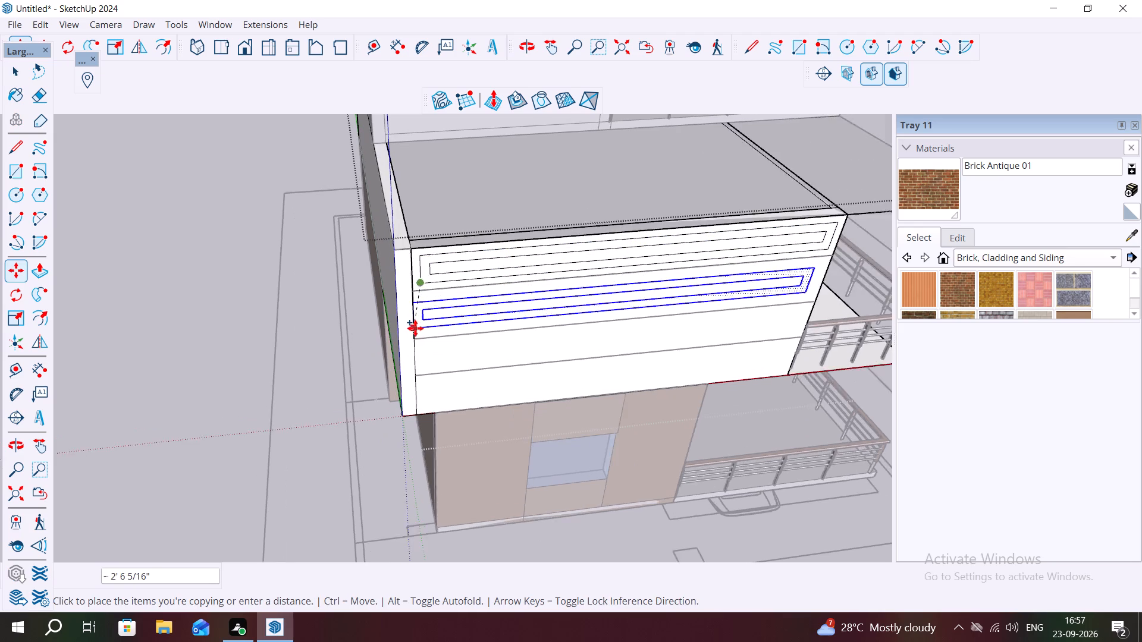
scroll(415, 328, "up", 4)
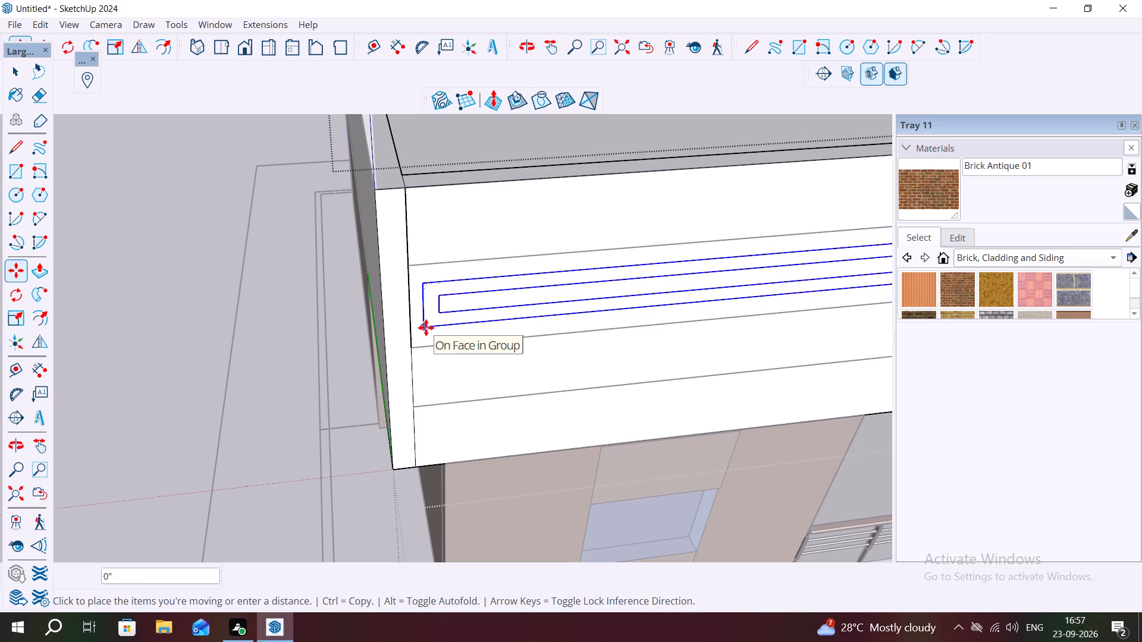
left_click(426, 328)
left_click(425, 322)
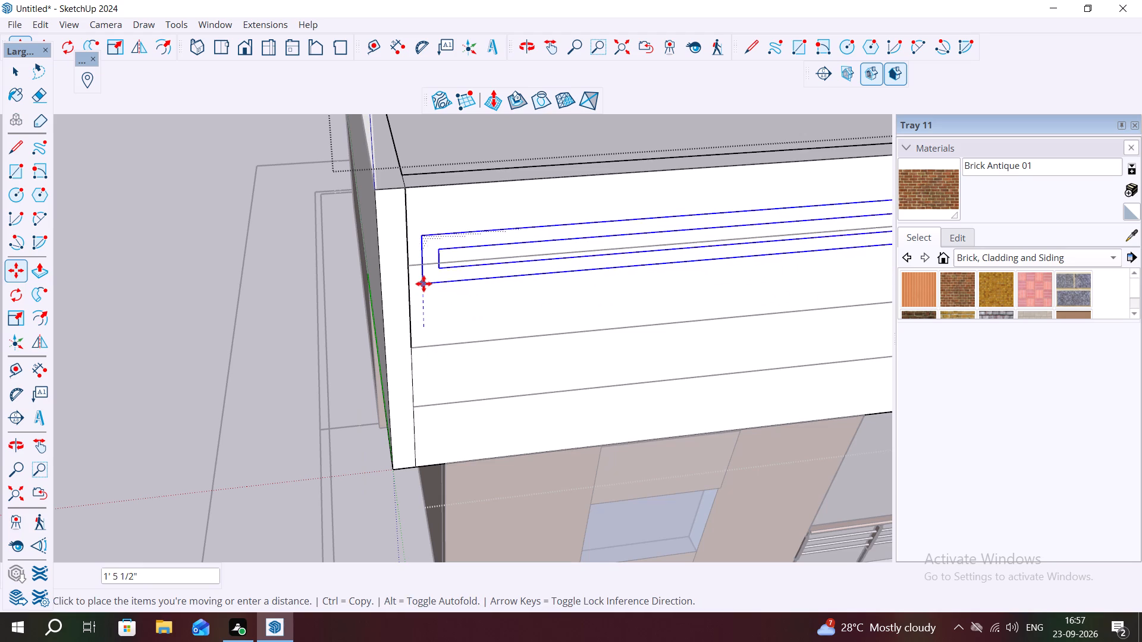
left_click(422, 253)
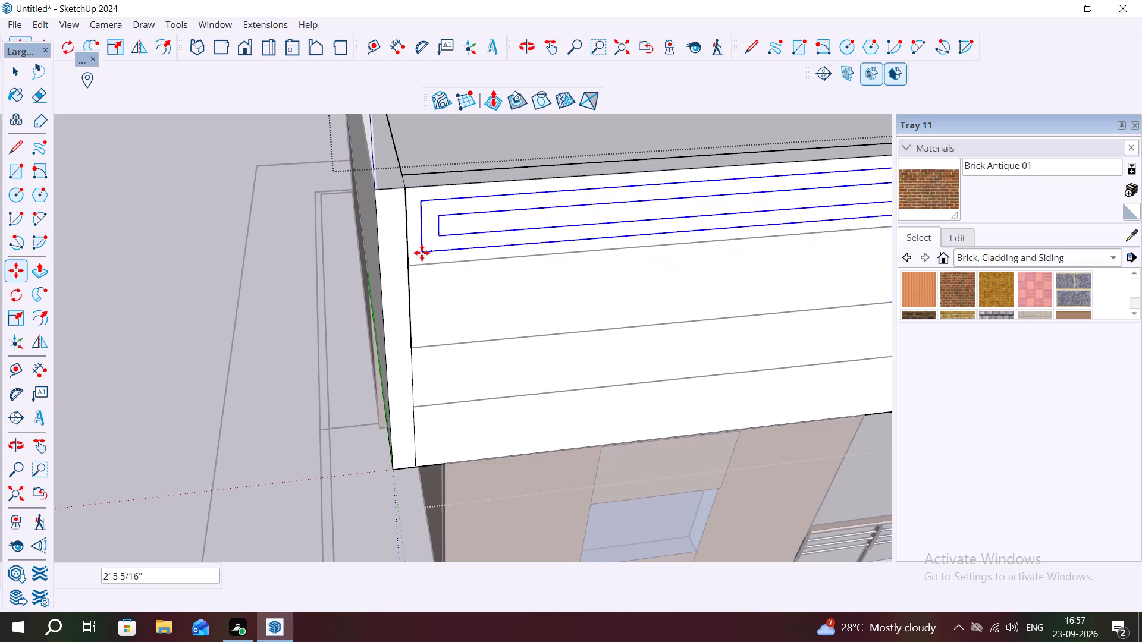
left_click(422, 253)
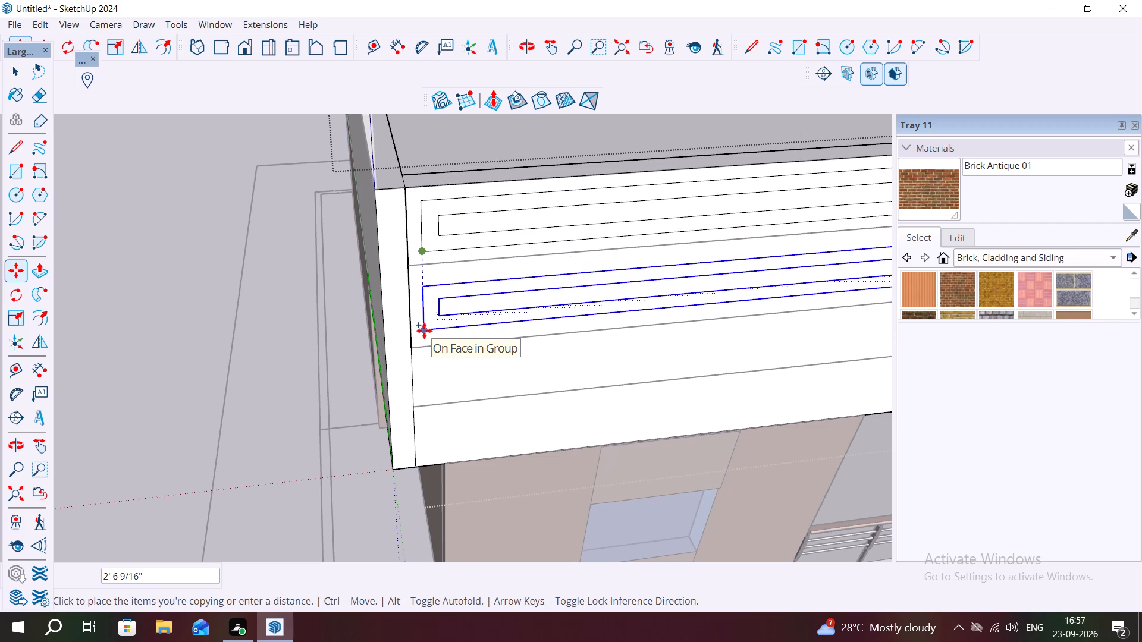
left_click(424, 331)
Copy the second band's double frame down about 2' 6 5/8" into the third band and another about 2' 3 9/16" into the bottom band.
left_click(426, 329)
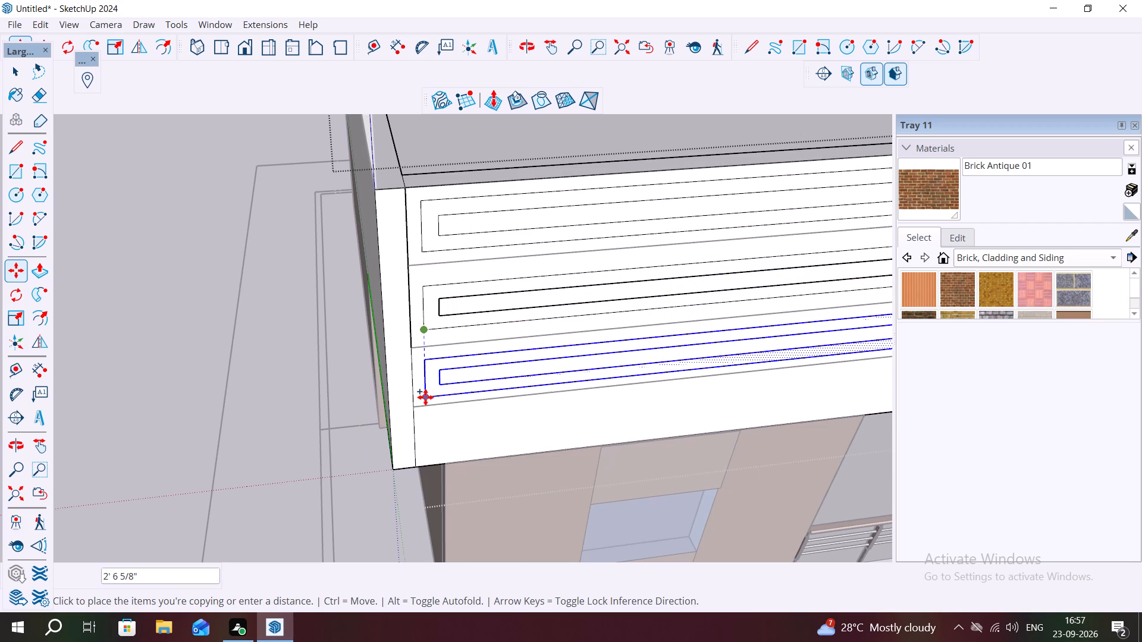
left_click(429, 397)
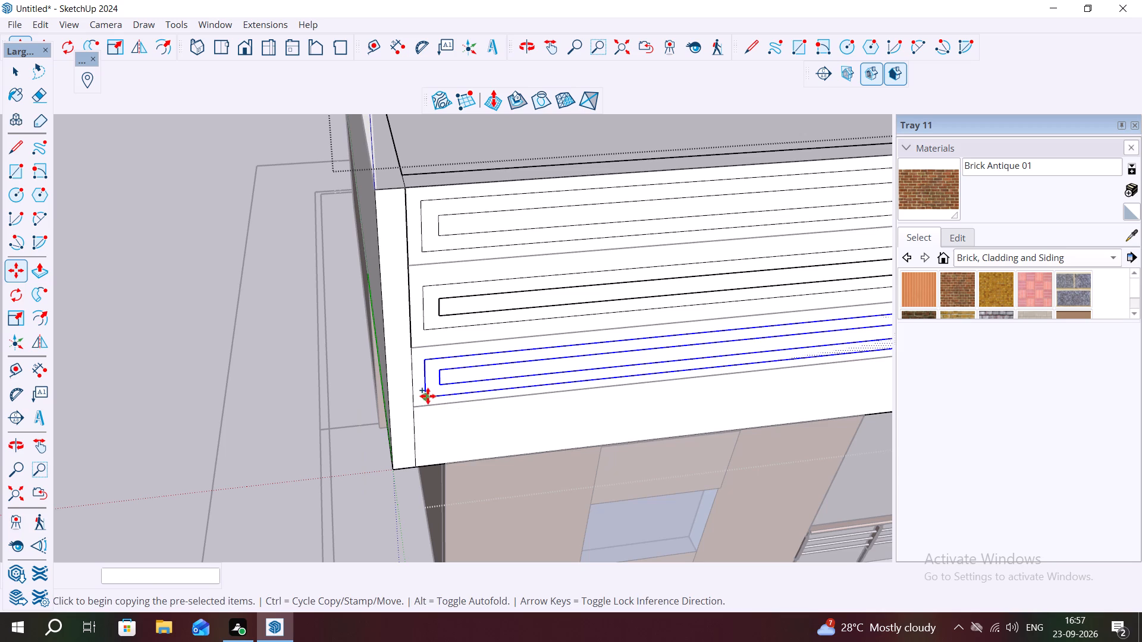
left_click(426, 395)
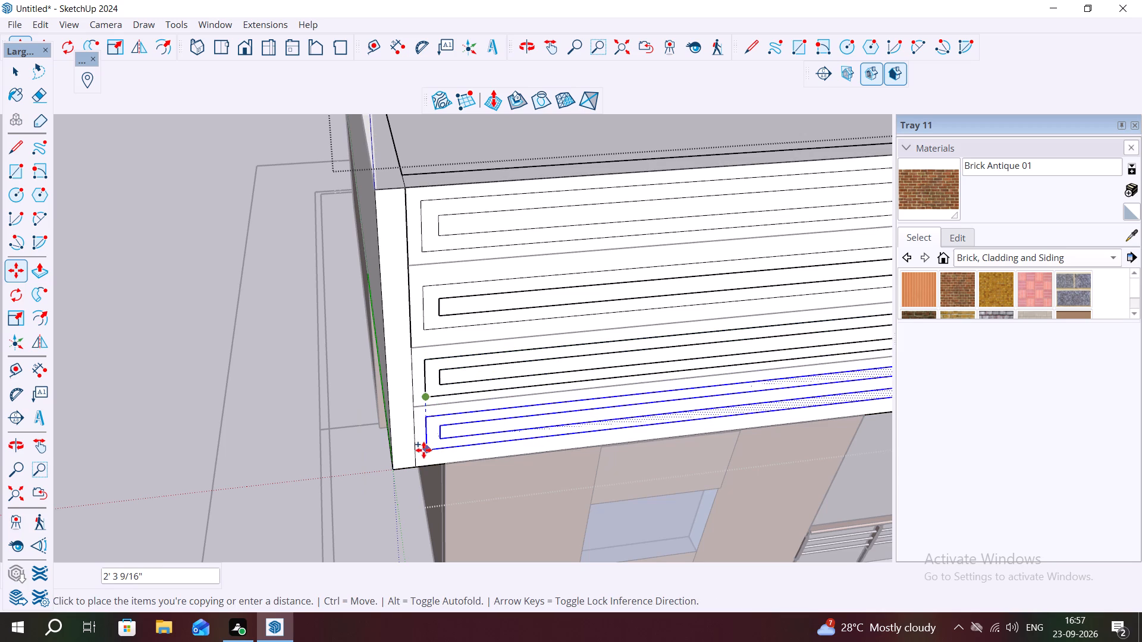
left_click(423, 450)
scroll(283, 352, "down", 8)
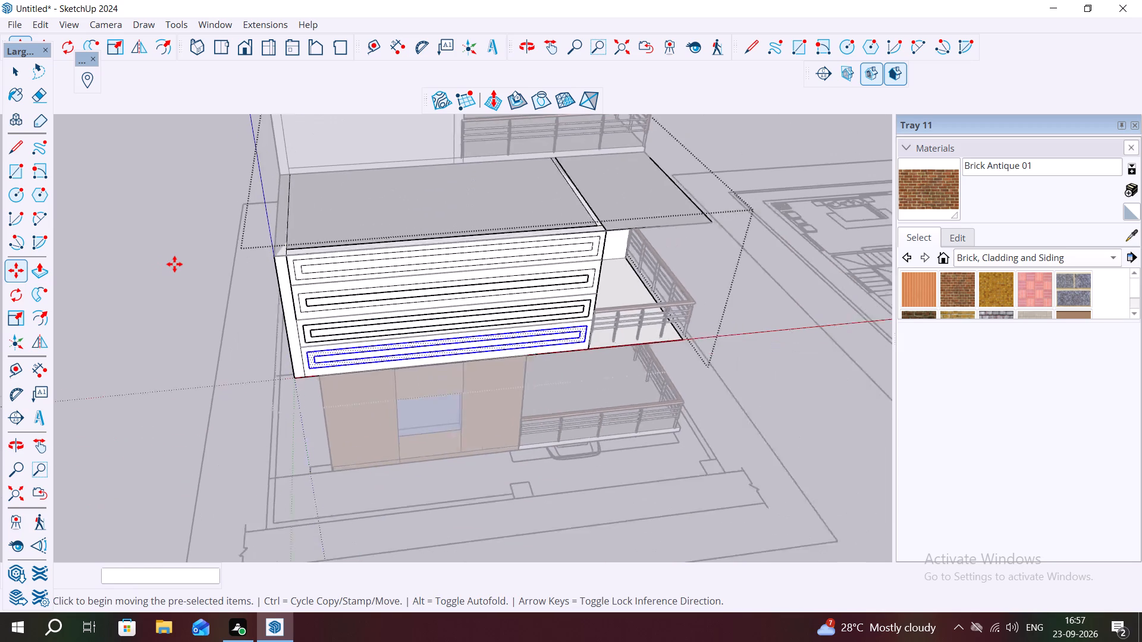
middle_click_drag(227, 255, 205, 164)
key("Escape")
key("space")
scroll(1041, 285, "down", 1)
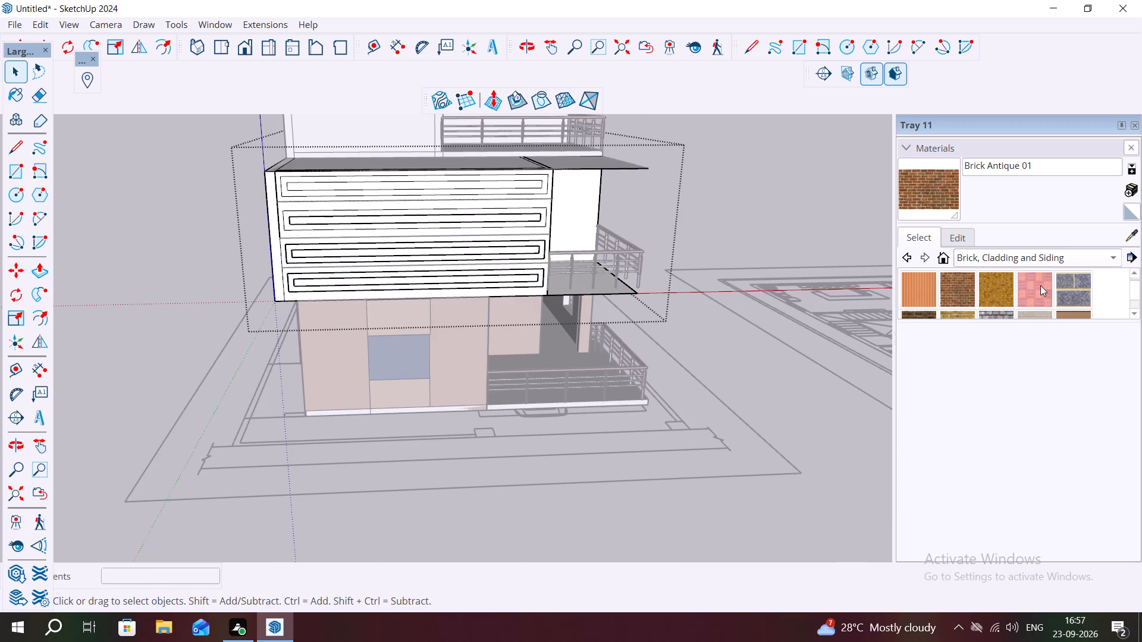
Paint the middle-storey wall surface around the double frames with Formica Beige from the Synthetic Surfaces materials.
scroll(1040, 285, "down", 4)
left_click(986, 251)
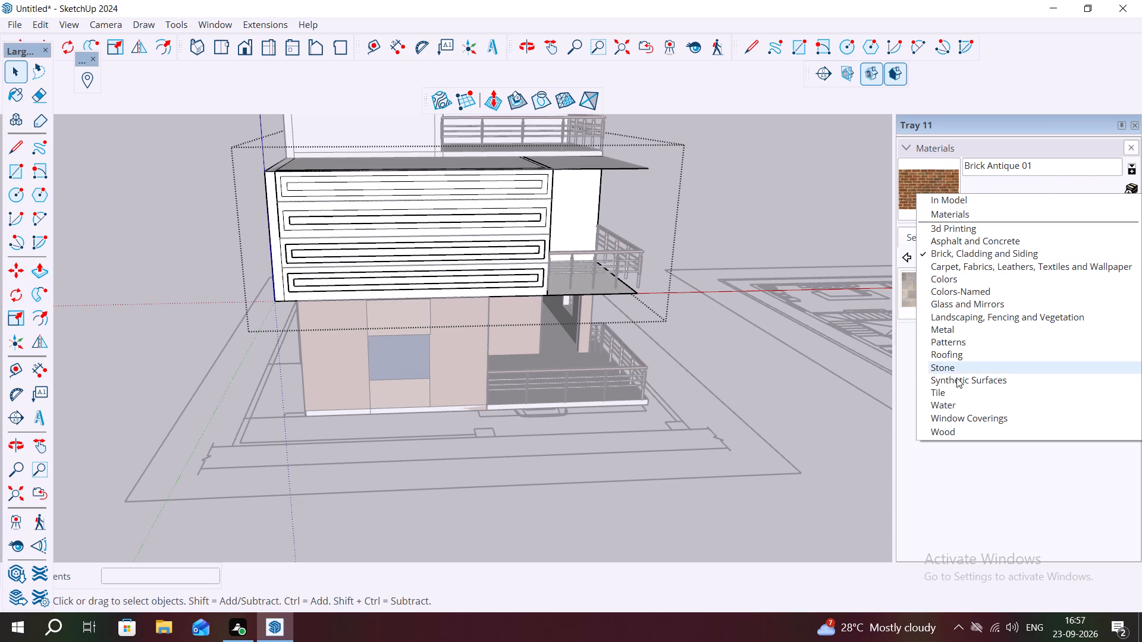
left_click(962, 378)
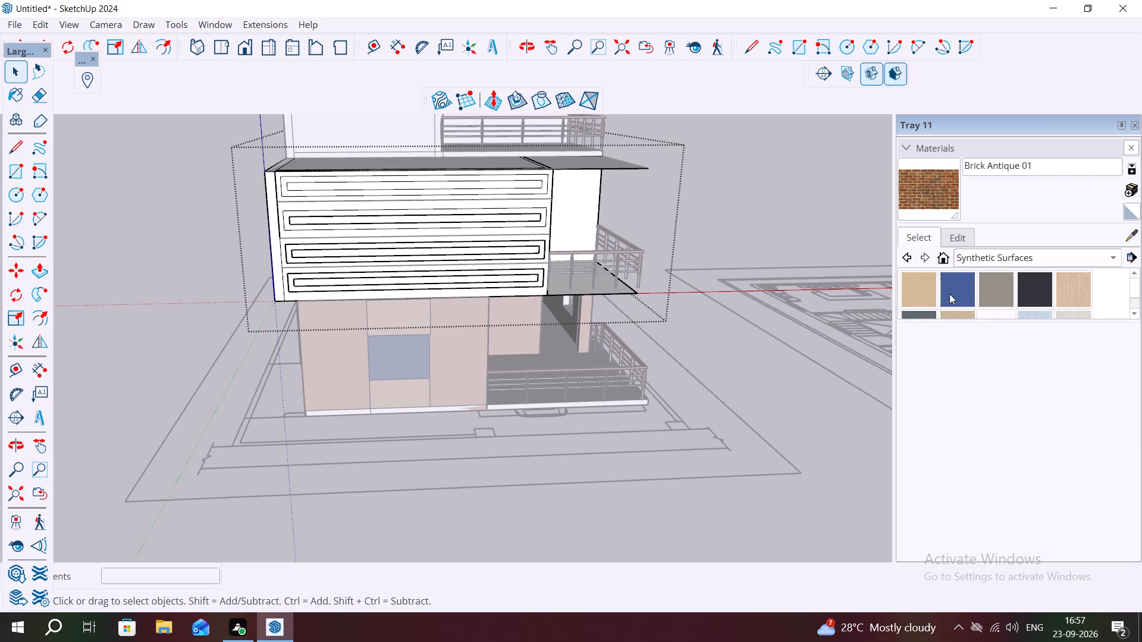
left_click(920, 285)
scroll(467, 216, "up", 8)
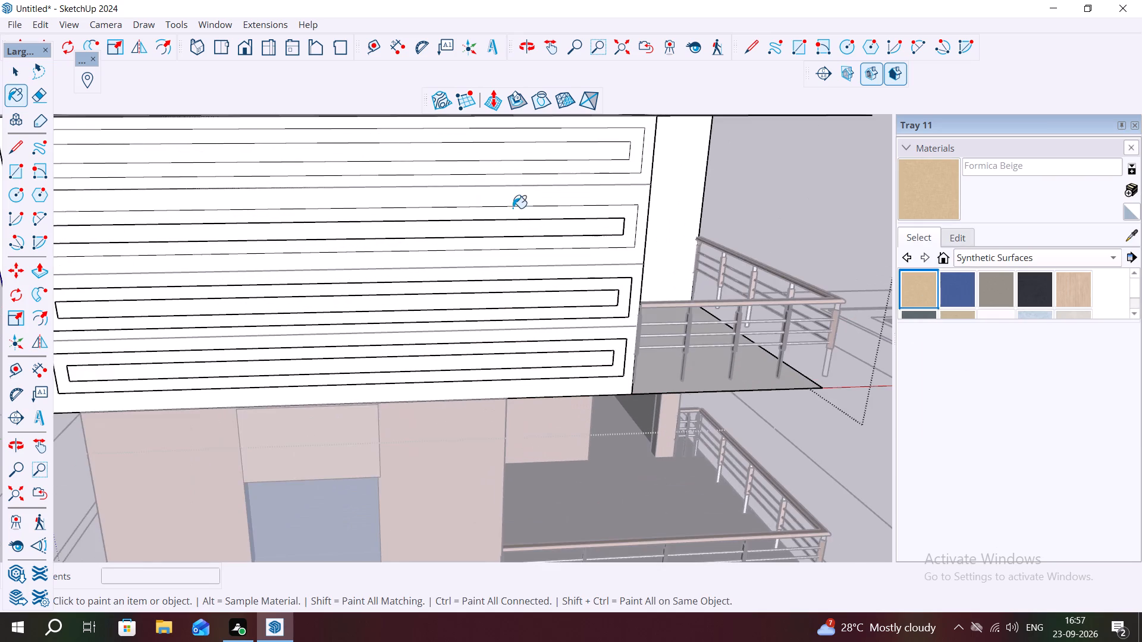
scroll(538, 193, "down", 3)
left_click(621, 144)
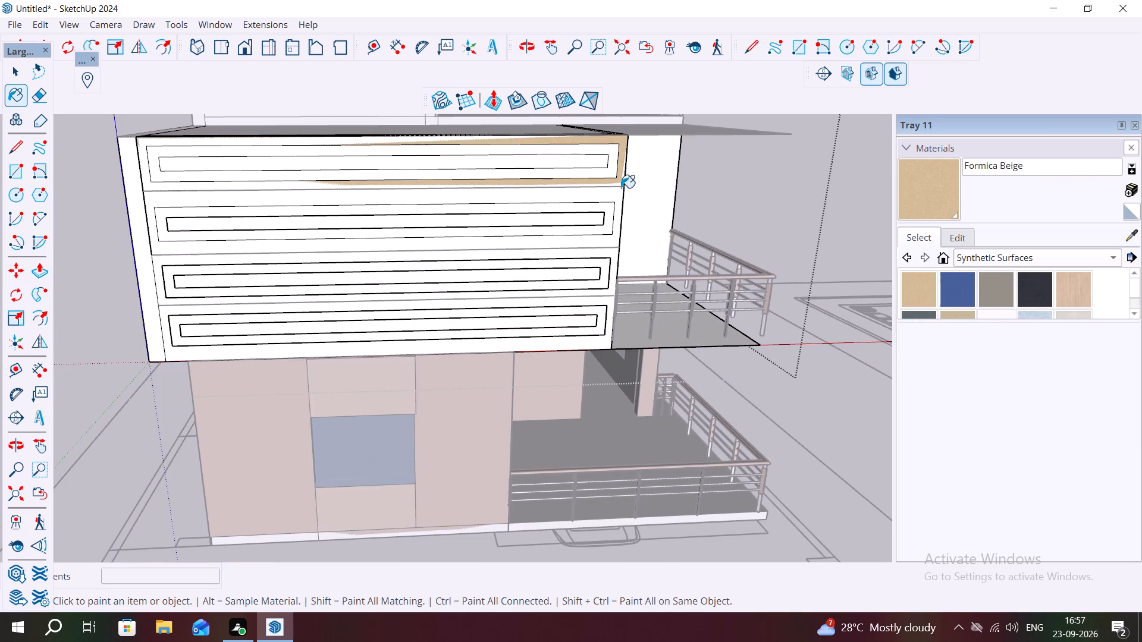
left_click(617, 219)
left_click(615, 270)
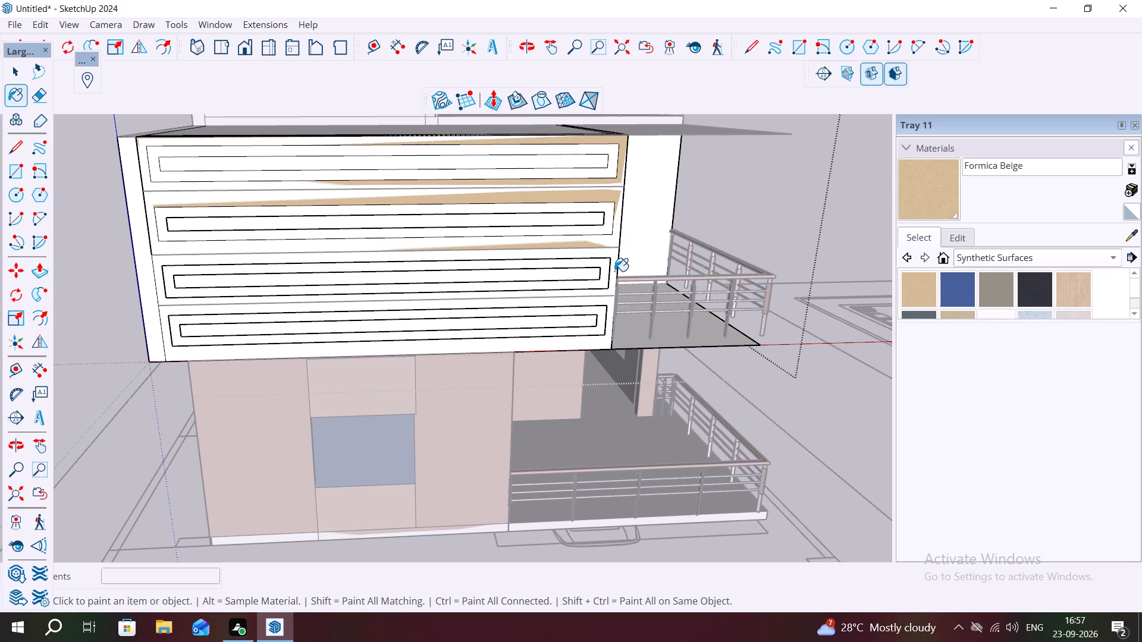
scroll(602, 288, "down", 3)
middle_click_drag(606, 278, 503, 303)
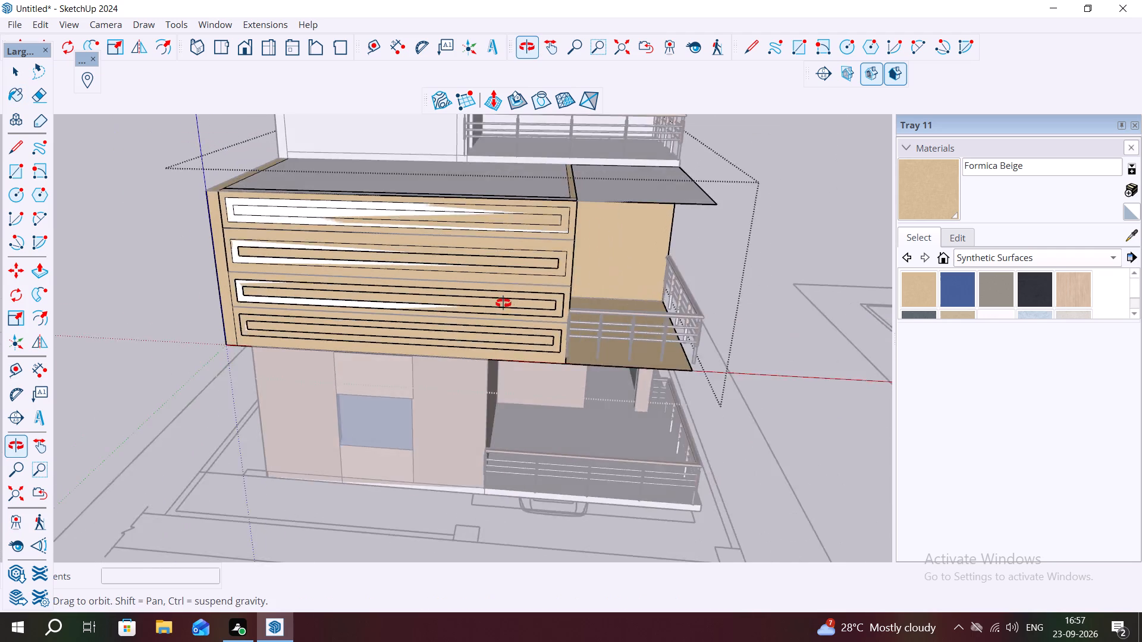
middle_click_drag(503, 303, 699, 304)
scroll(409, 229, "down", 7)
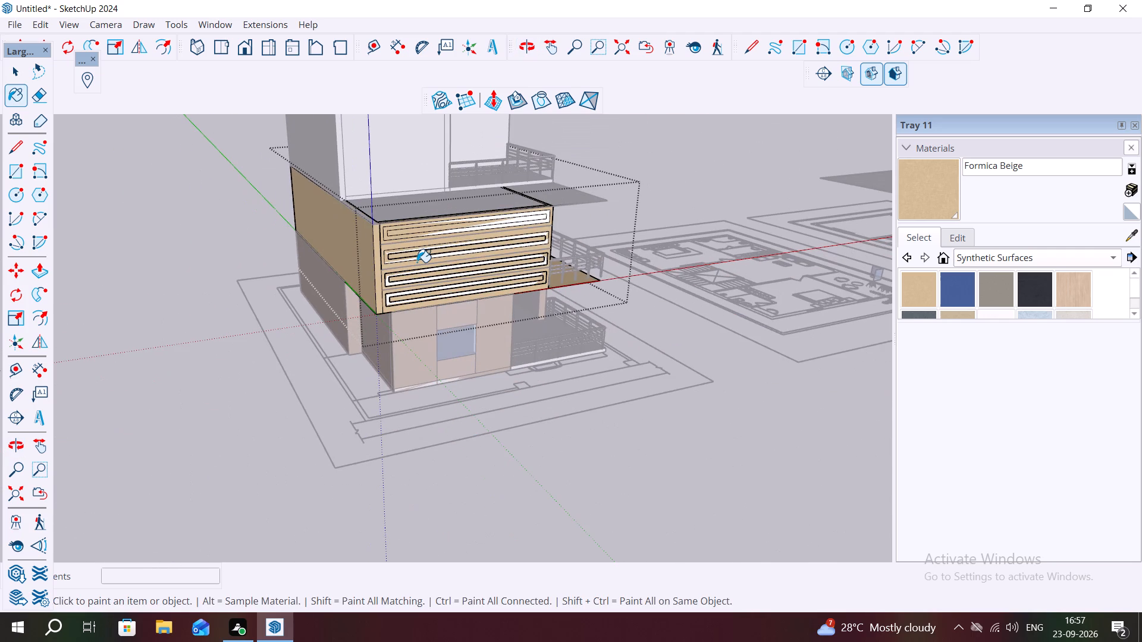
Undo the beige paint and all the double frames on the bands of the middle-storey wall.
key("ctrl+z")
key("ctrl+z")
key("ctrl+z")
key("ctrl+z")
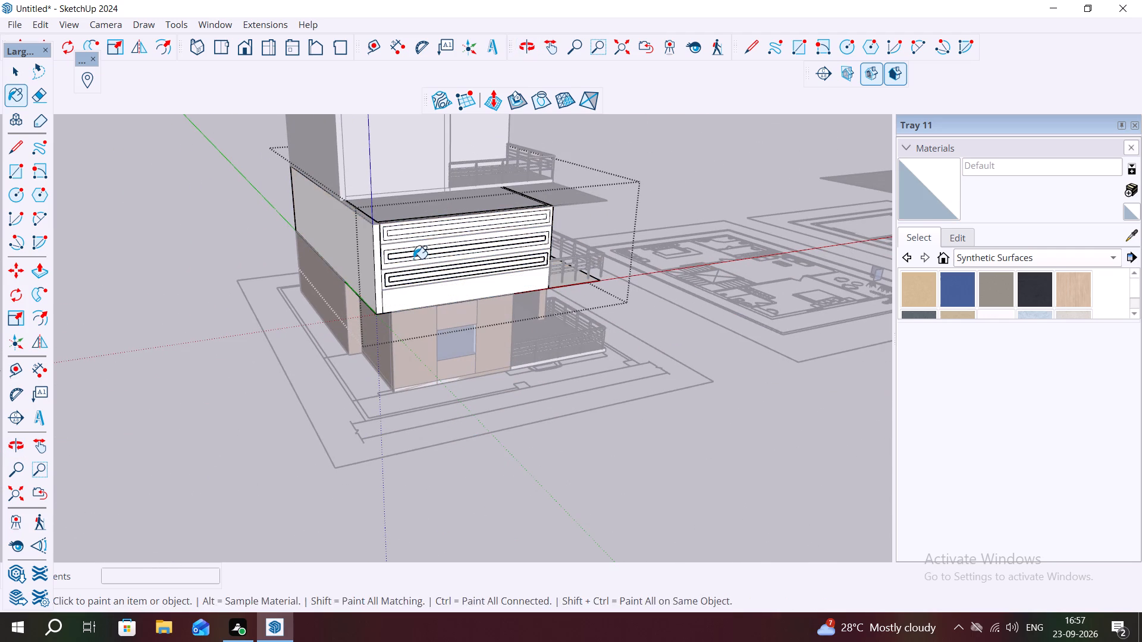
key("ctrl+z")
key("ctrl+z")
key("ctrl+z")
key("ctrl+z")
key("ctrl+z")
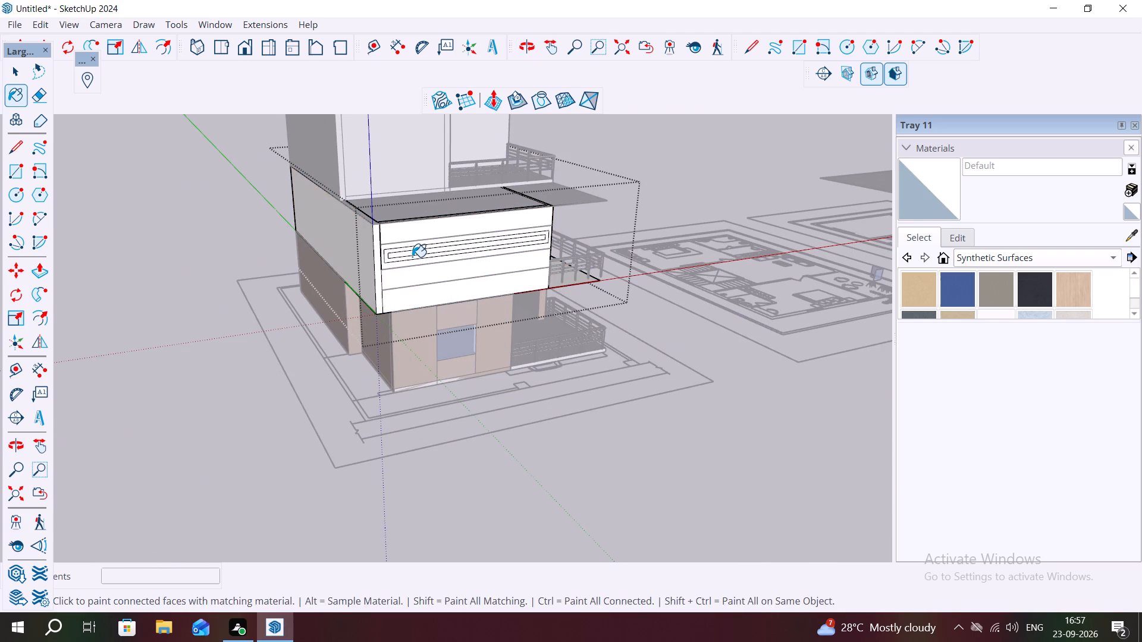
key("ctrl+z")
key("z")
key("ctrl+z")
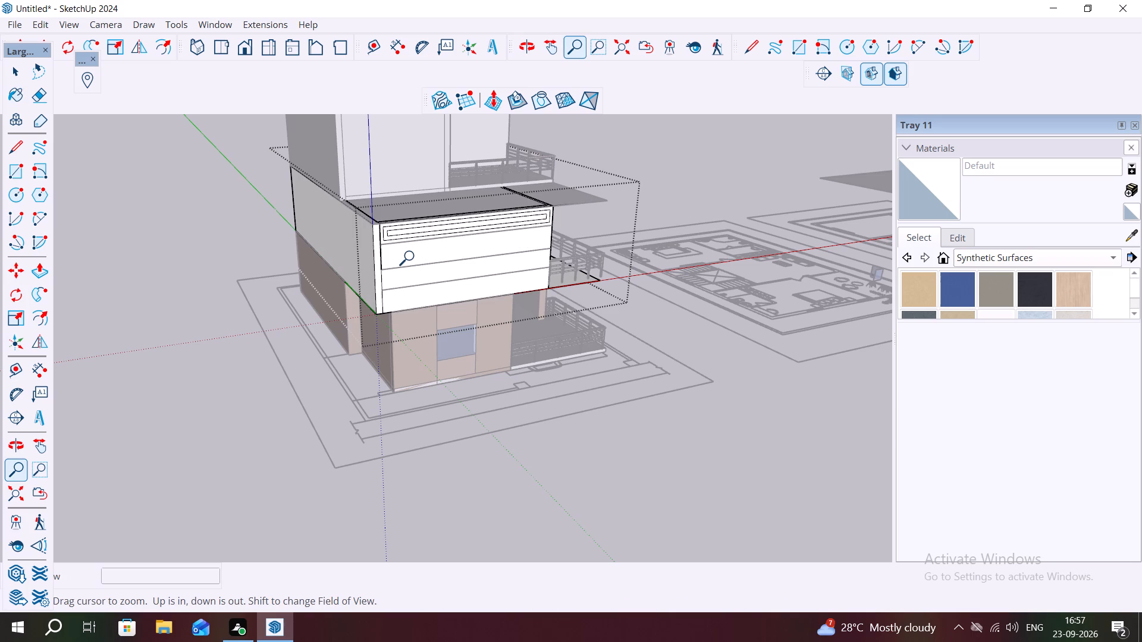
key("ctrl+z")
key("ctrl+z")
key("ctrl+z")
key("ctrl+z")
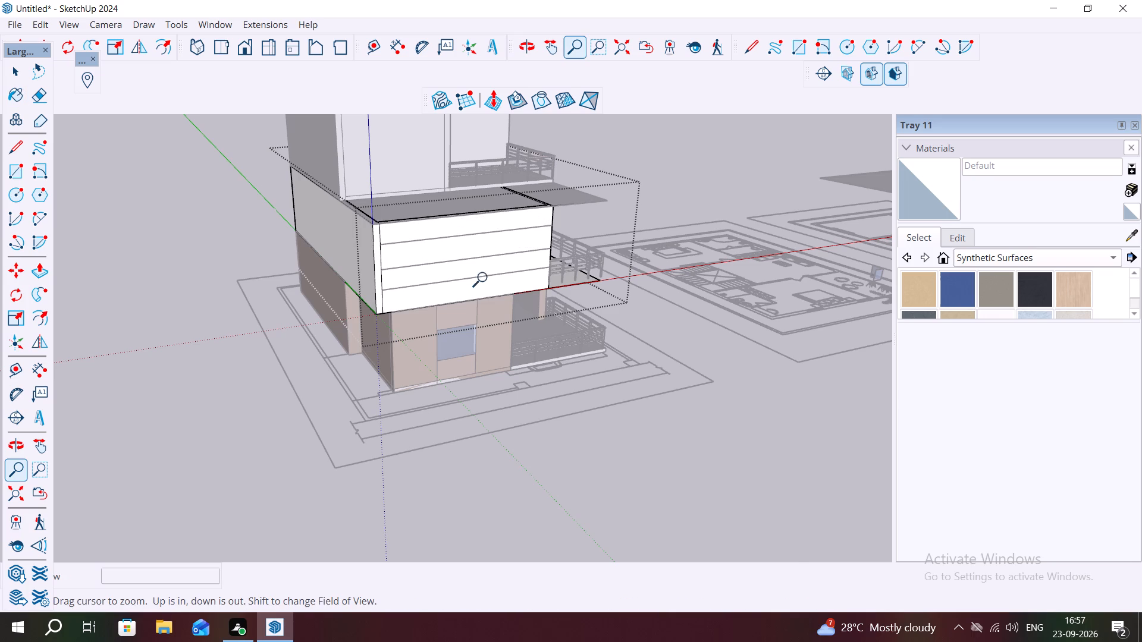
key("ctrl+z")
Delete the lowest dividing line on the middle-storey front wall.
key("space")
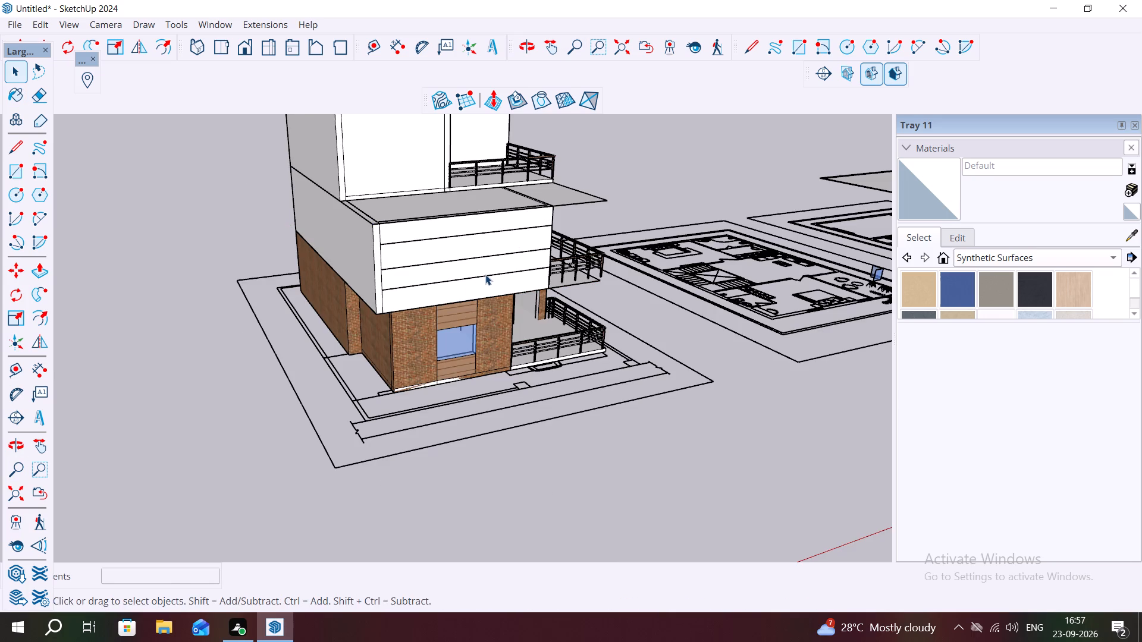
left_click(485, 275)
key("Delete")
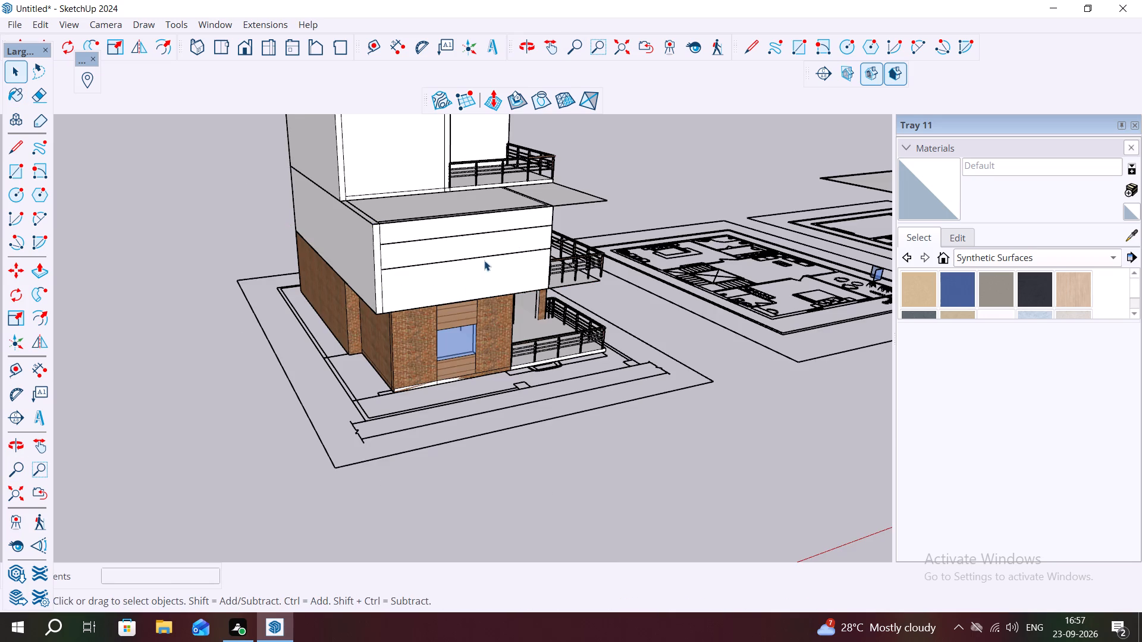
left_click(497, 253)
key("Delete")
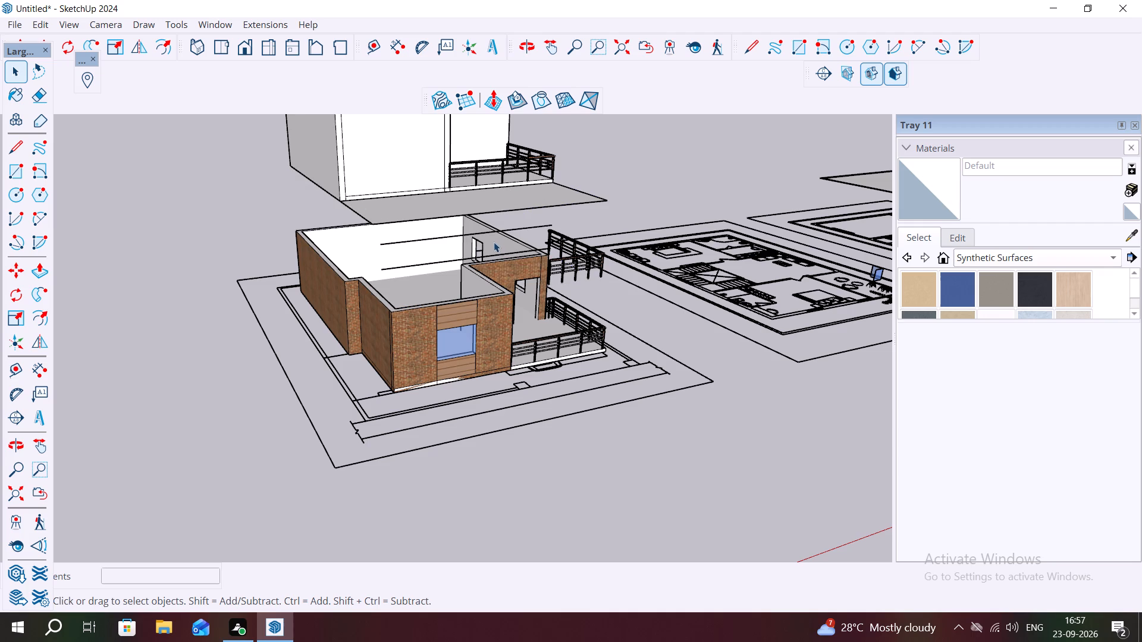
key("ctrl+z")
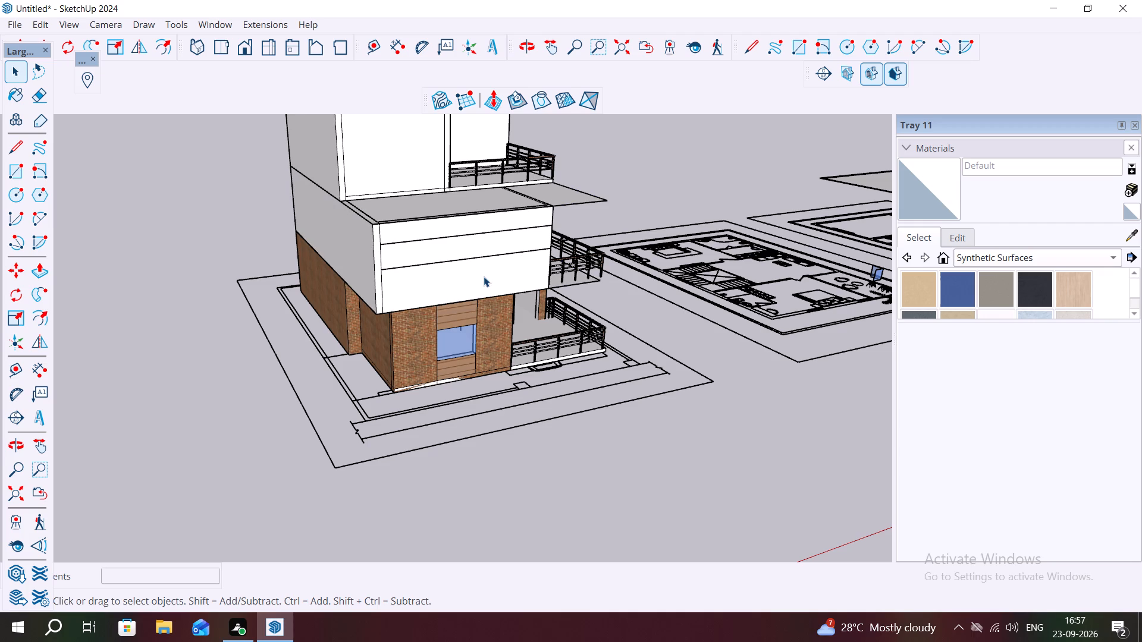
Delete the two remaining dividing lines on the middle-storey front wall, leaving it a plain face.
middle_click_drag(466, 279, 396, 268)
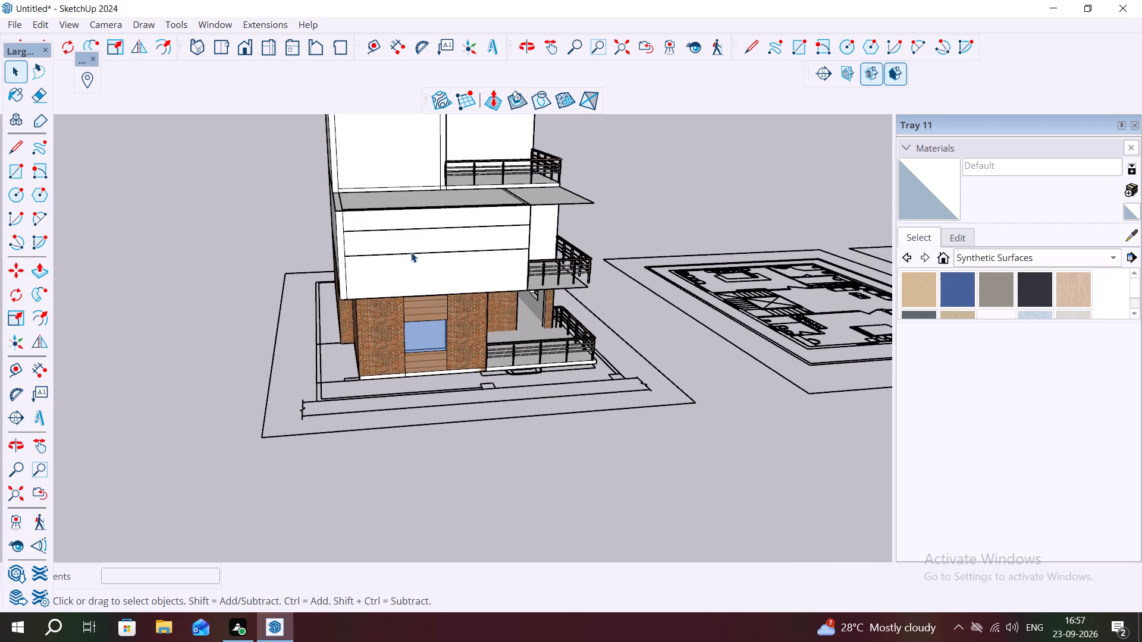
left_click(412, 251)
double_click(415, 252)
key("Delete")
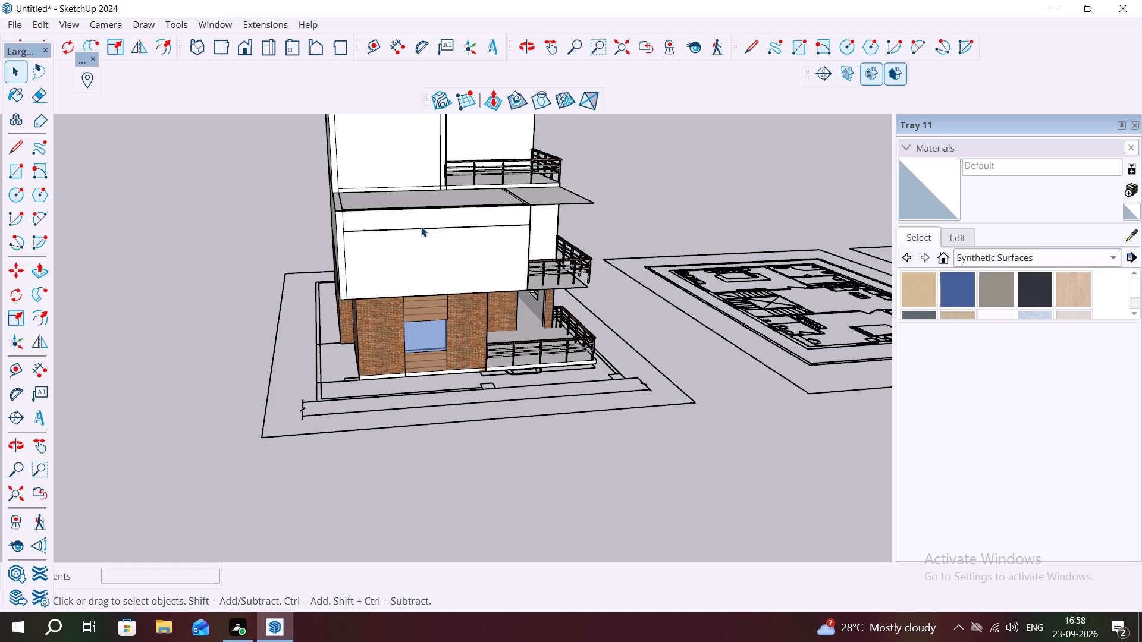
left_click(422, 226)
left_click(423, 228)
key("Delete")
Paint the middle and top storeys with Formica Laminate Light from the Synthetic Surfaces materials.
scroll(424, 247, "down", 5)
middle_click_drag(438, 273, 338, 196)
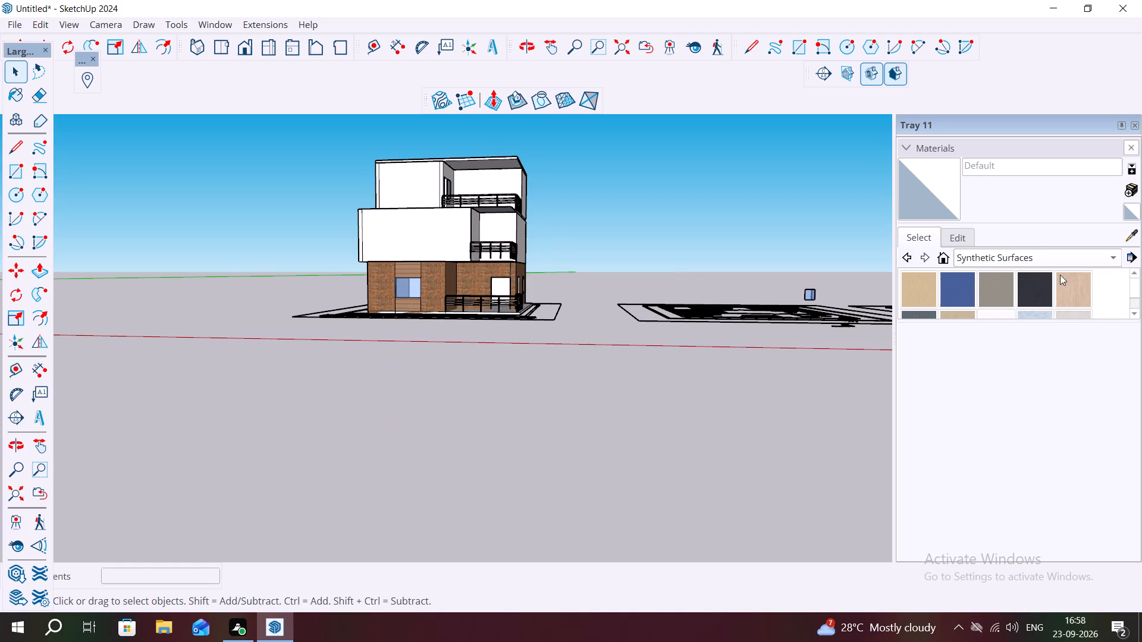
scroll(1052, 277, "down", 1)
left_click_drag(1064, 284, 1053, 284)
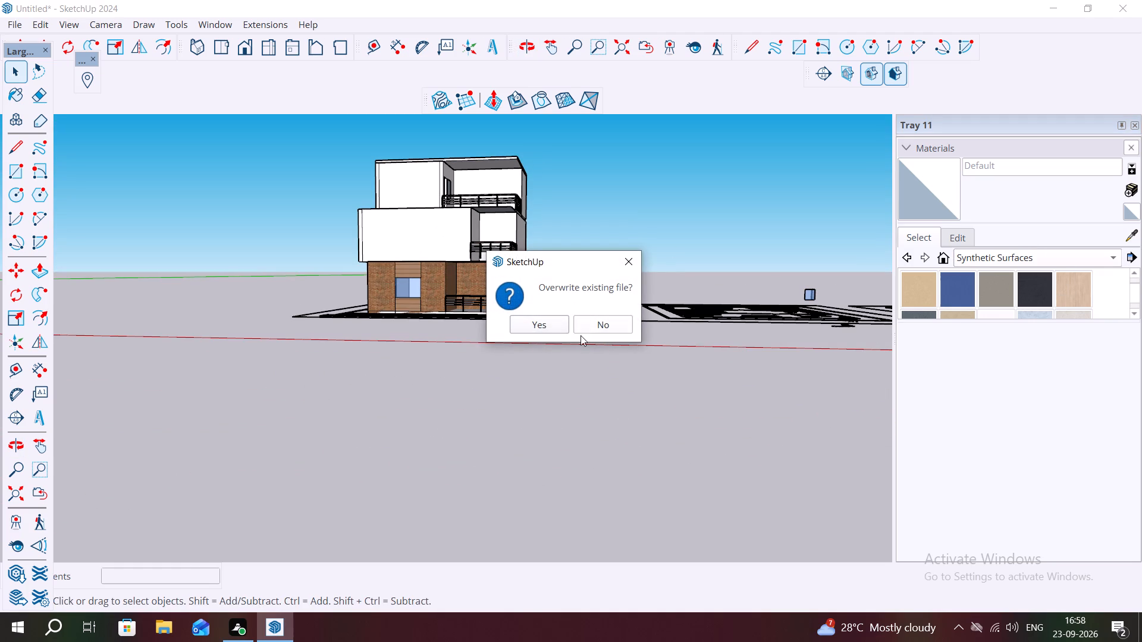
left_click(555, 331)
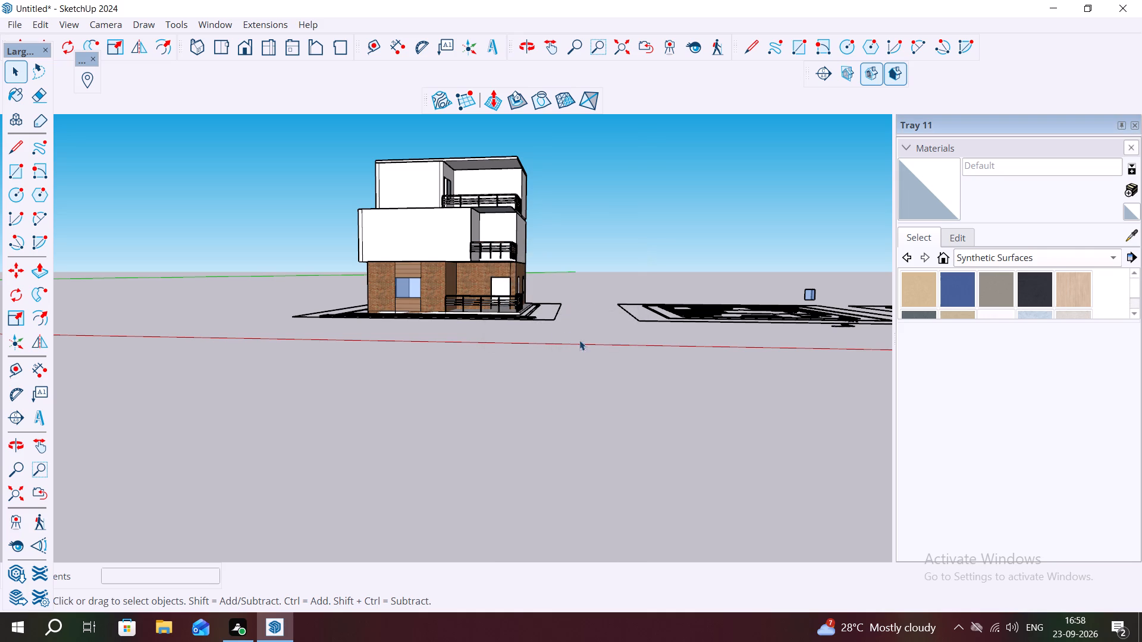
left_click(1065, 284)
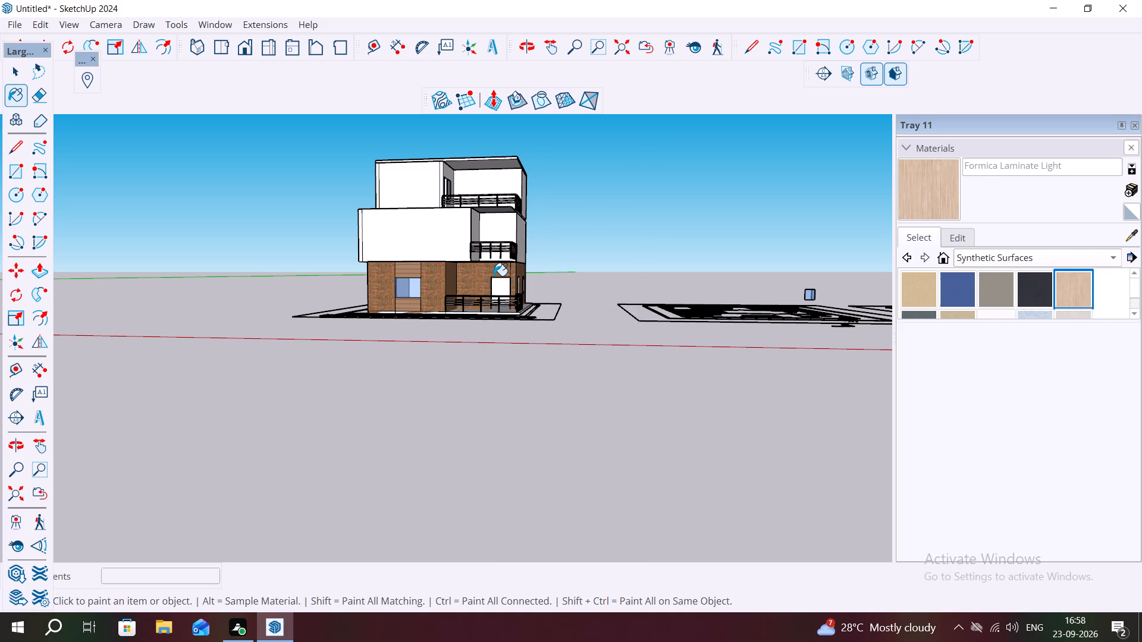
left_click(445, 242)
middle_click_drag(484, 236, 331, 331)
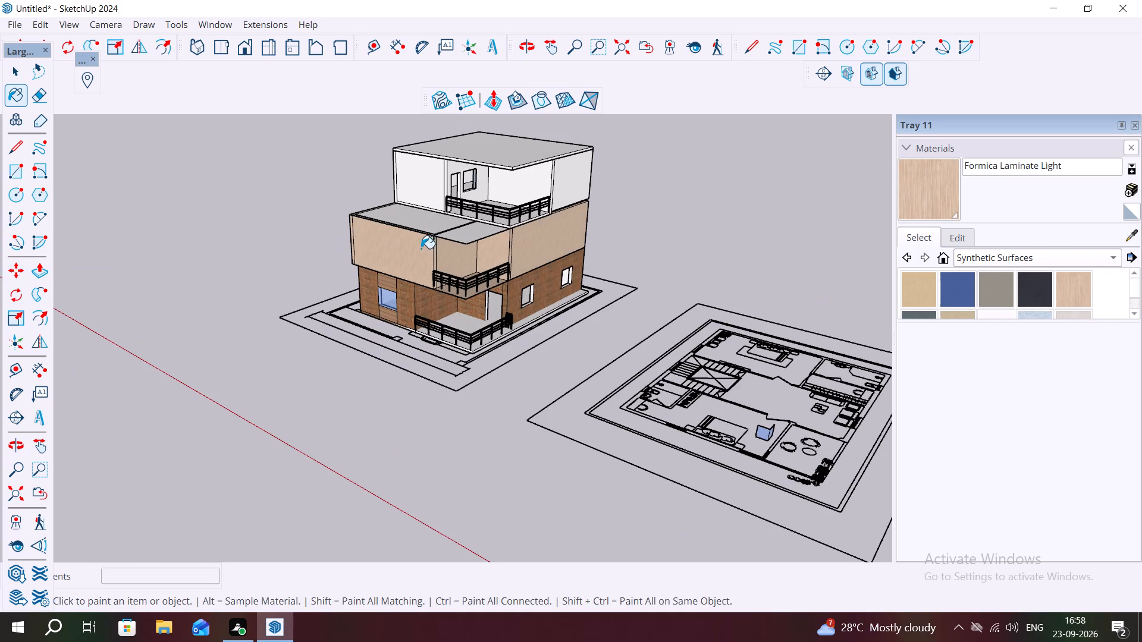
middle_click_drag(460, 224, 586, 321)
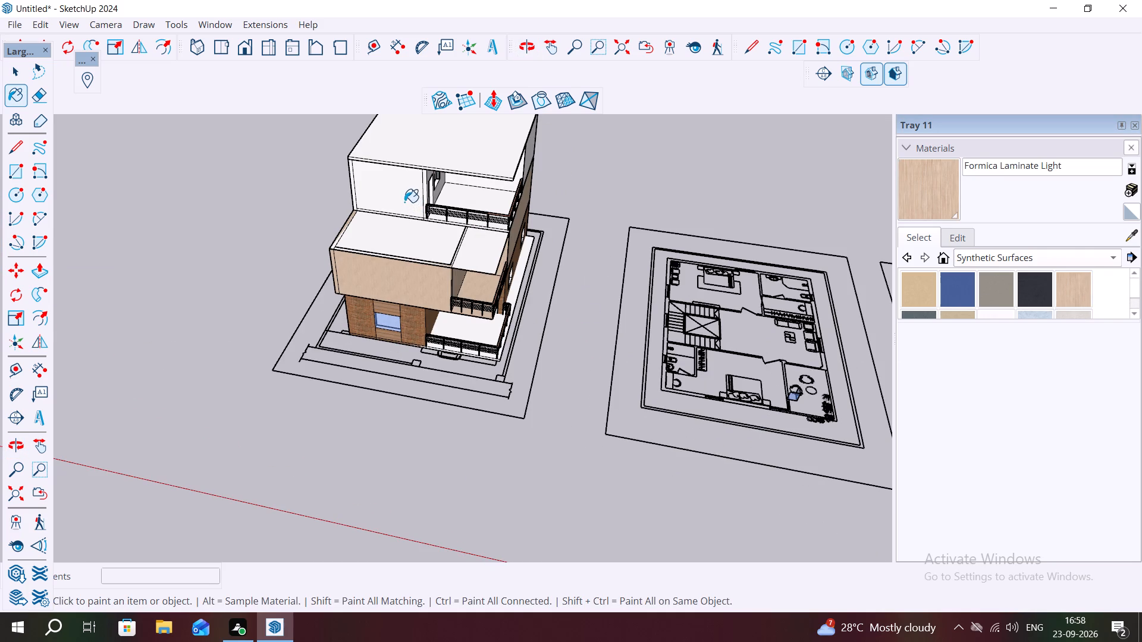
left_click(404, 202)
Paint the ground storey's front brick piers and front window pane with Formica Laminate Light.
middle_click_drag(508, 215, 152, 127)
middle_click_drag(368, 274, 404, 184)
middle_click_drag(398, 253, 597, 253)
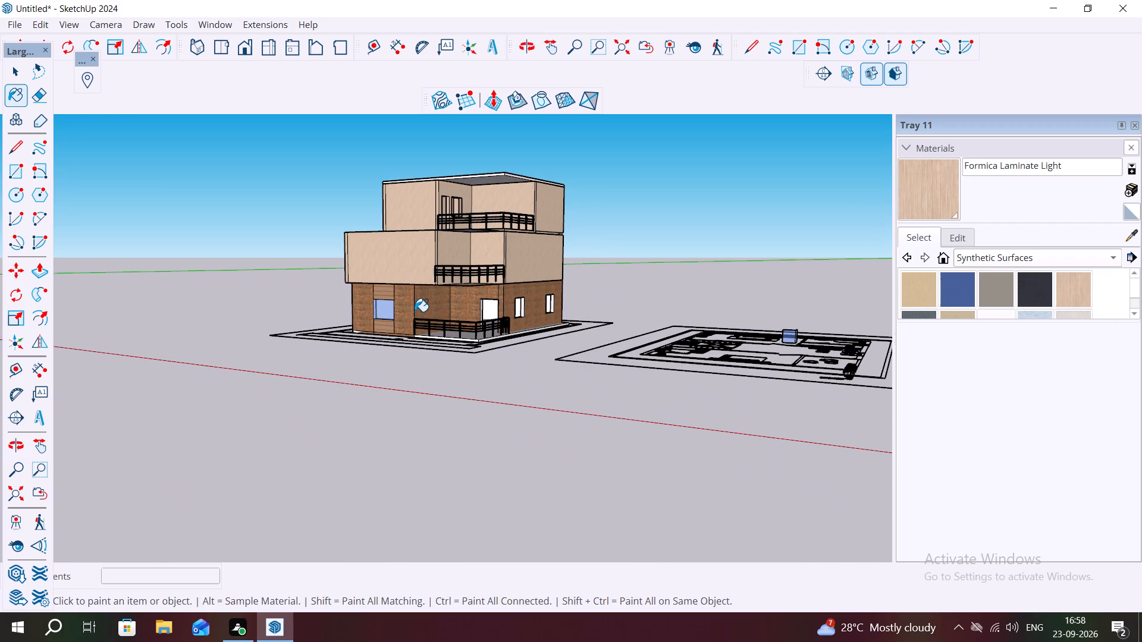
left_click(415, 311)
left_click(390, 314)
middle_click_drag(400, 312, 547, 290)
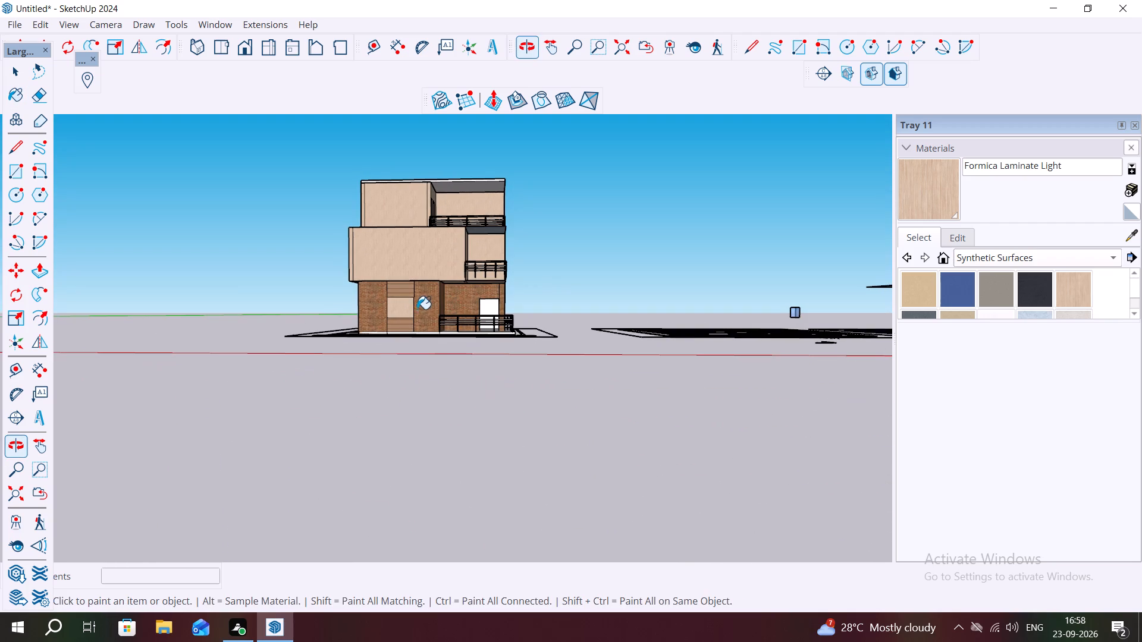
left_click(423, 307)
left_click(375, 314)
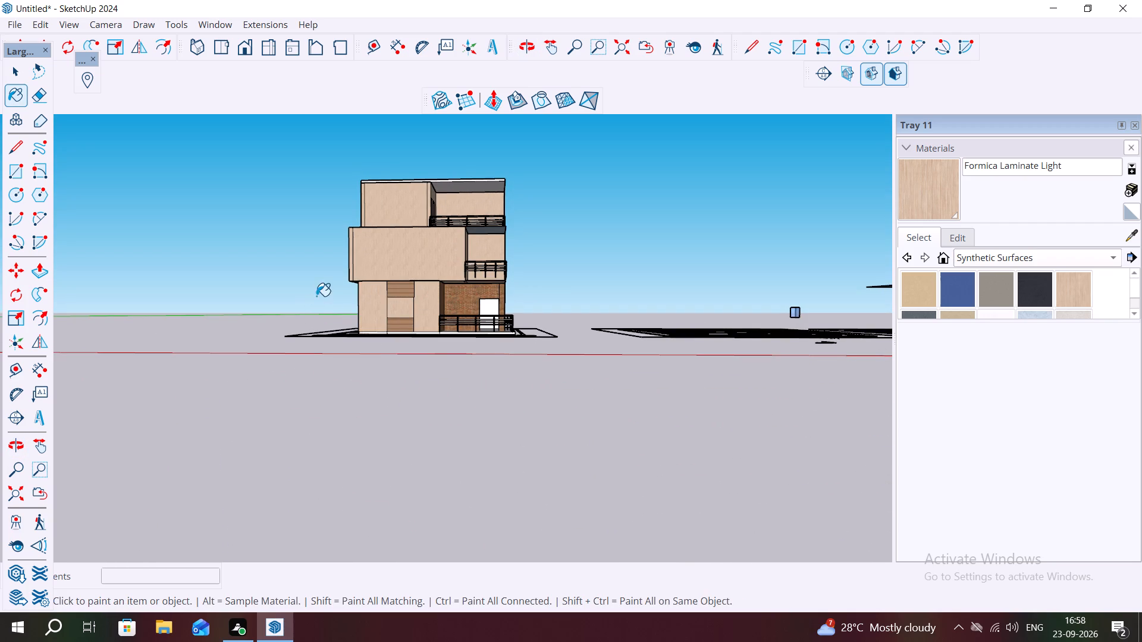
Paint the ground storey's long brick side wall, including the return between its two sections, with Formica Laminate Light.
middle_click_drag(319, 296, 513, 324)
left_click(388, 322)
left_click(375, 317)
scroll(374, 317, "up", 2)
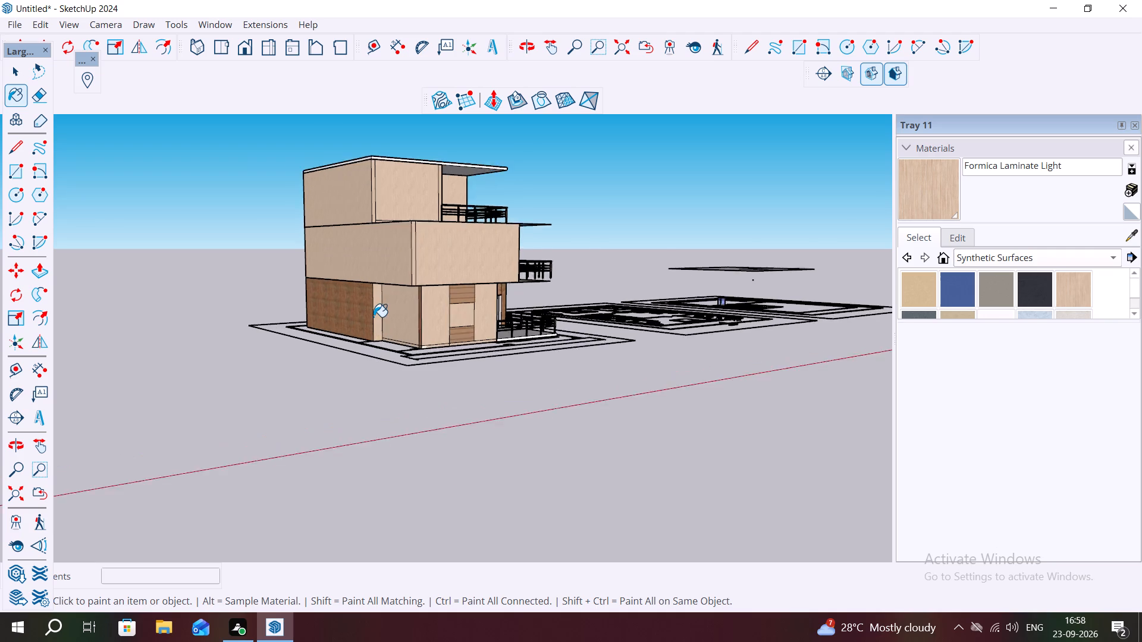
scroll(374, 317, "up", 4)
left_click(342, 320)
scroll(412, 352, "down", 3)
middle_click_drag(441, 355, 431, 355)
scroll(436, 348, "up", 4)
middle_click_drag(438, 344, 575, 376)
left_click(545, 361)
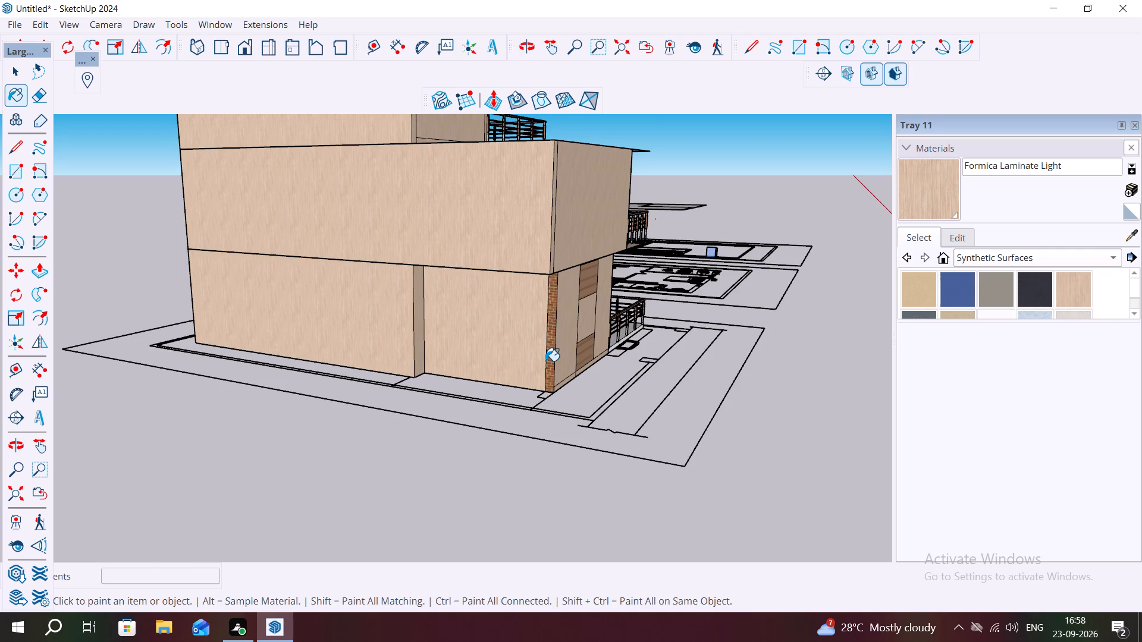
Paint the ground storey's remaining brick faces with Formica Laminate Light: the front corner strip, porch walls and porch-side wall with two windows.
left_click(550, 359)
scroll(547, 351, "down", 7)
scroll(299, 316, "down", 4)
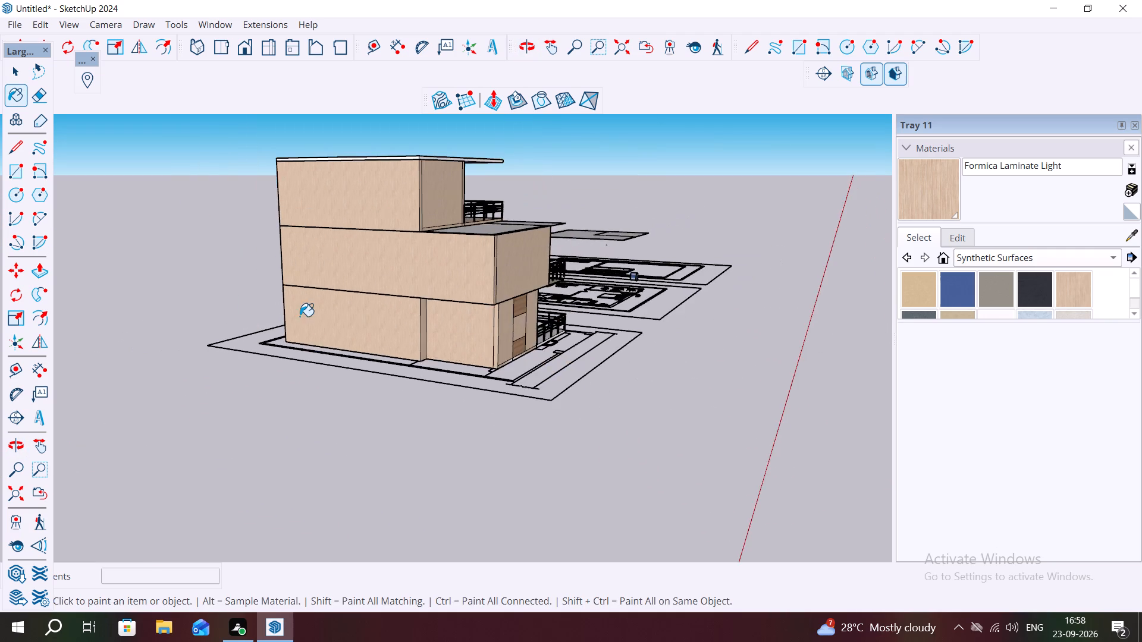
scroll(265, 298, "down", 4)
middle_click_drag(445, 352, 126, 373)
middle_click_drag(536, 390, 389, 407)
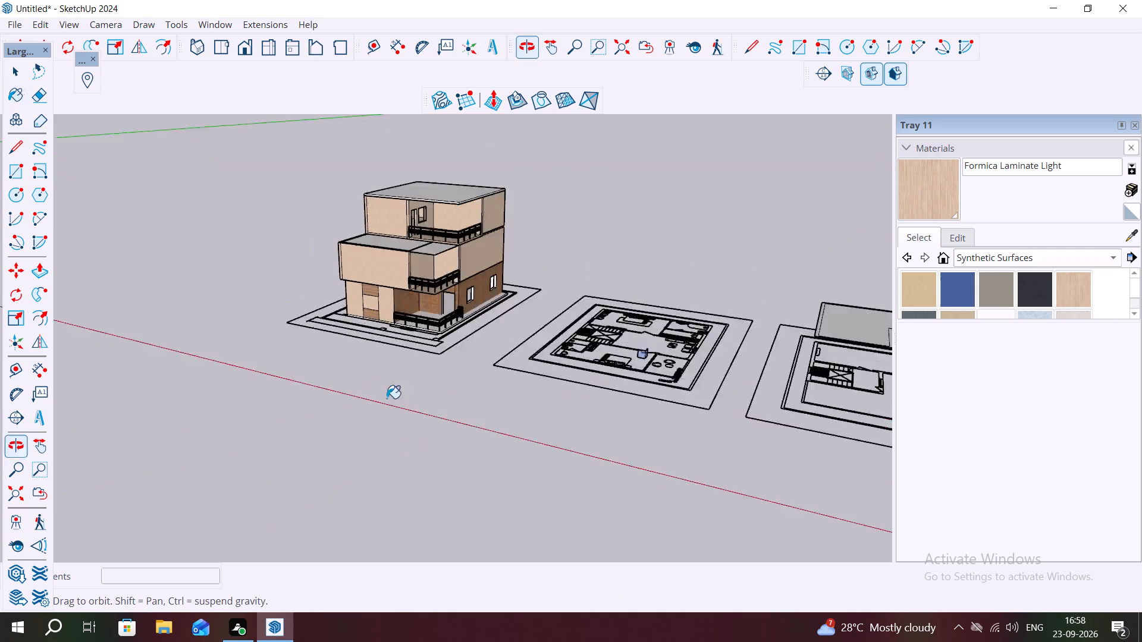
scroll(405, 319, "up", 8)
left_click(400, 289)
left_click(446, 297)
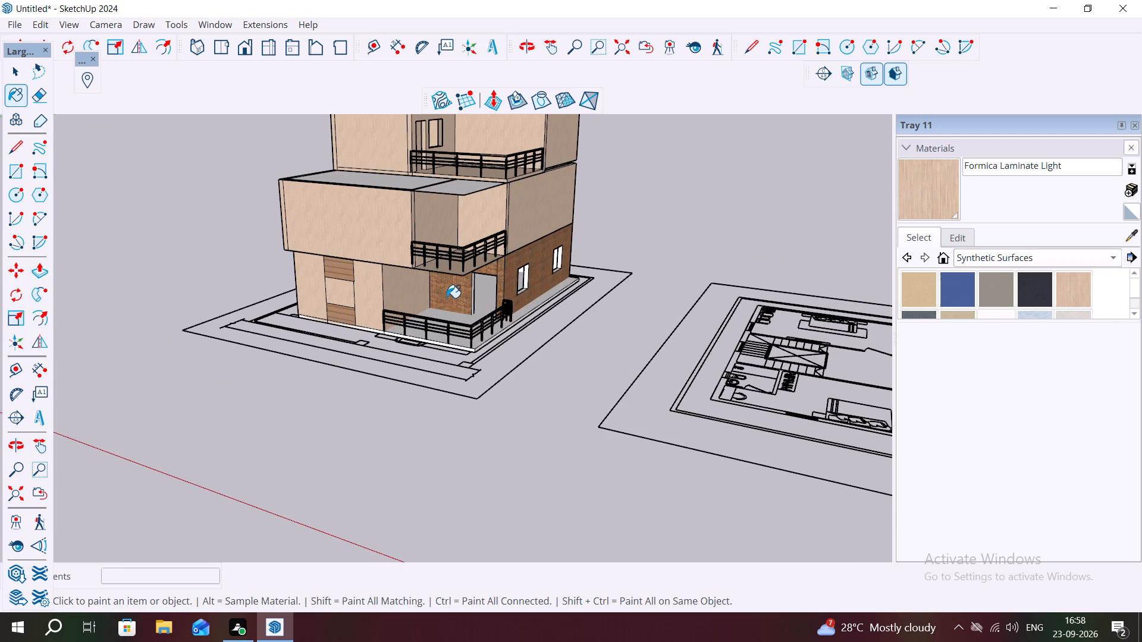
left_click(519, 294)
left_click(545, 270)
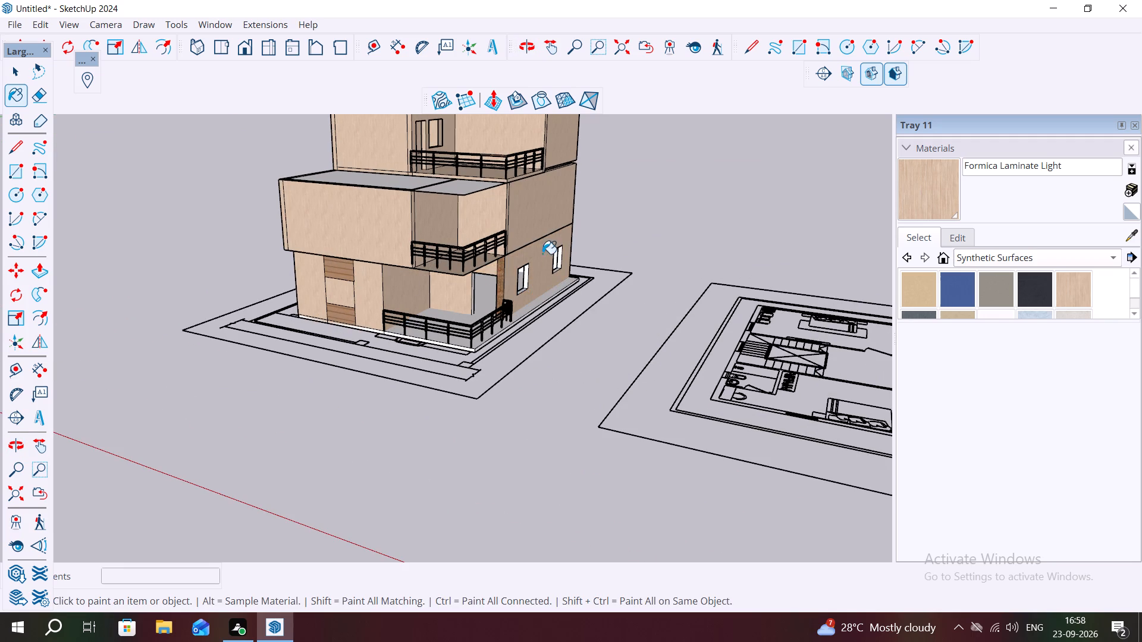
scroll(494, 289, "up", 5)
left_click(506, 273)
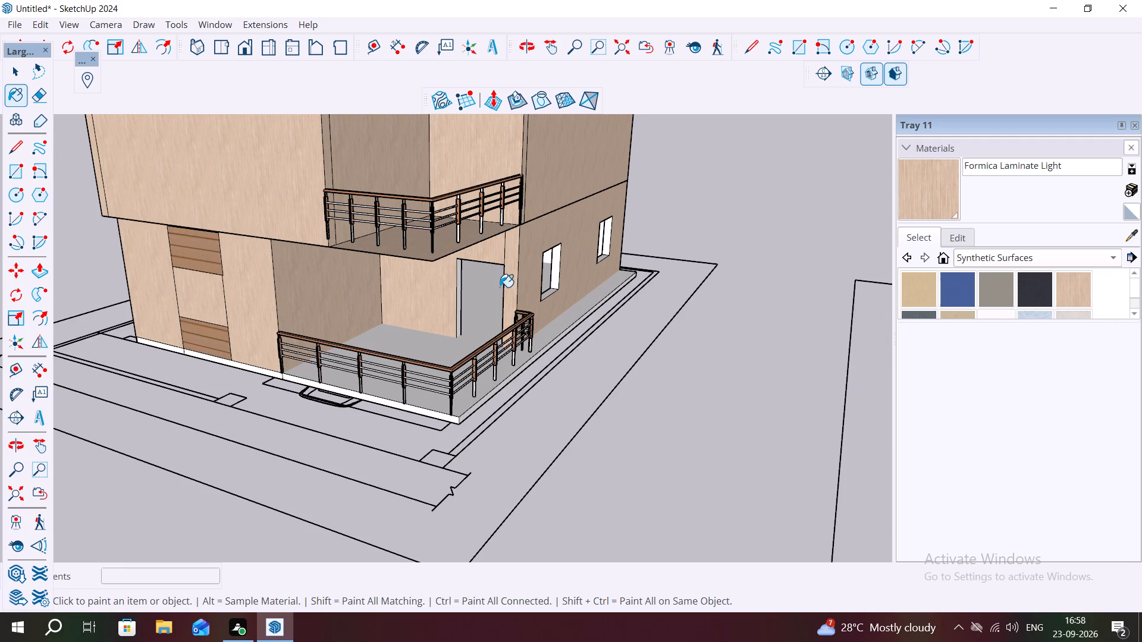
Paint the ground storey's front window pane, between the wood-clad panels, with Formica Blue.
middle_click_drag(450, 317, 649, 319)
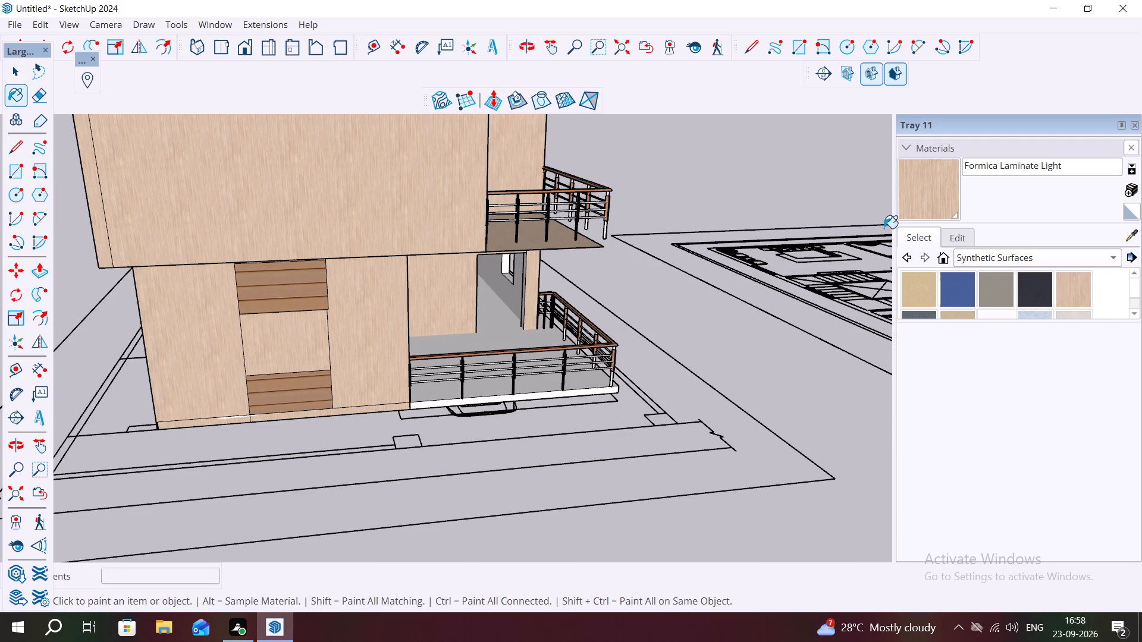
left_click(949, 286)
left_click(254, 339)
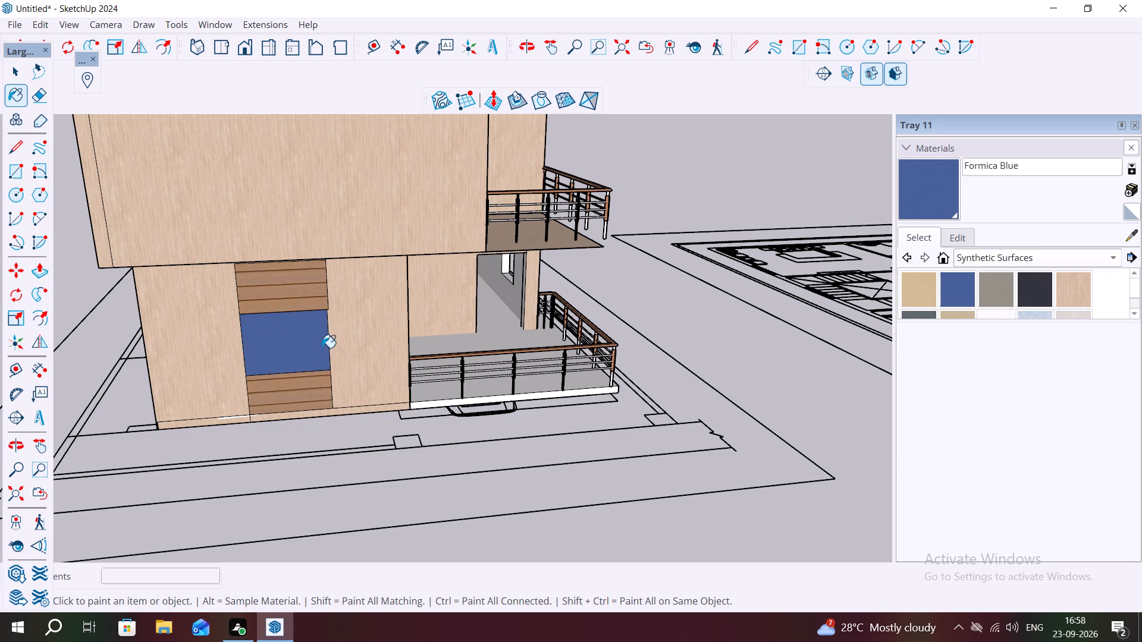
Examine the house's painted exterior from the front and the porch side.
scroll(322, 348, "down", 12)
middle_click_drag(459, 401, 341, 386)
scroll(375, 440, "down", 3)
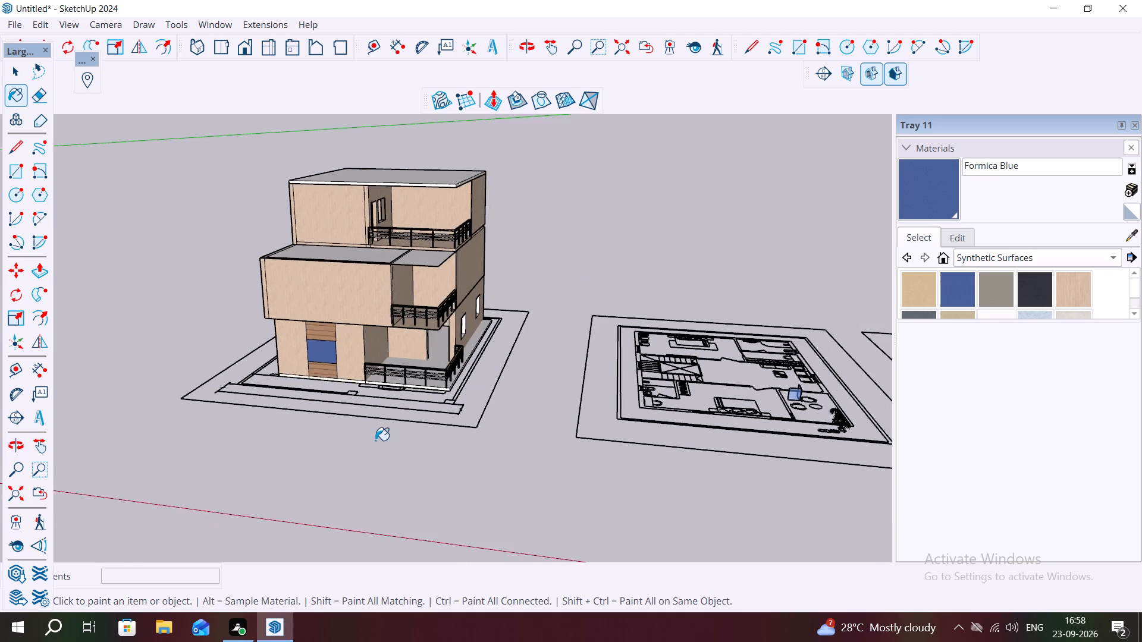
middle_click_drag(377, 435, 354, 307)
middle_click_drag(418, 368, 449, 484)
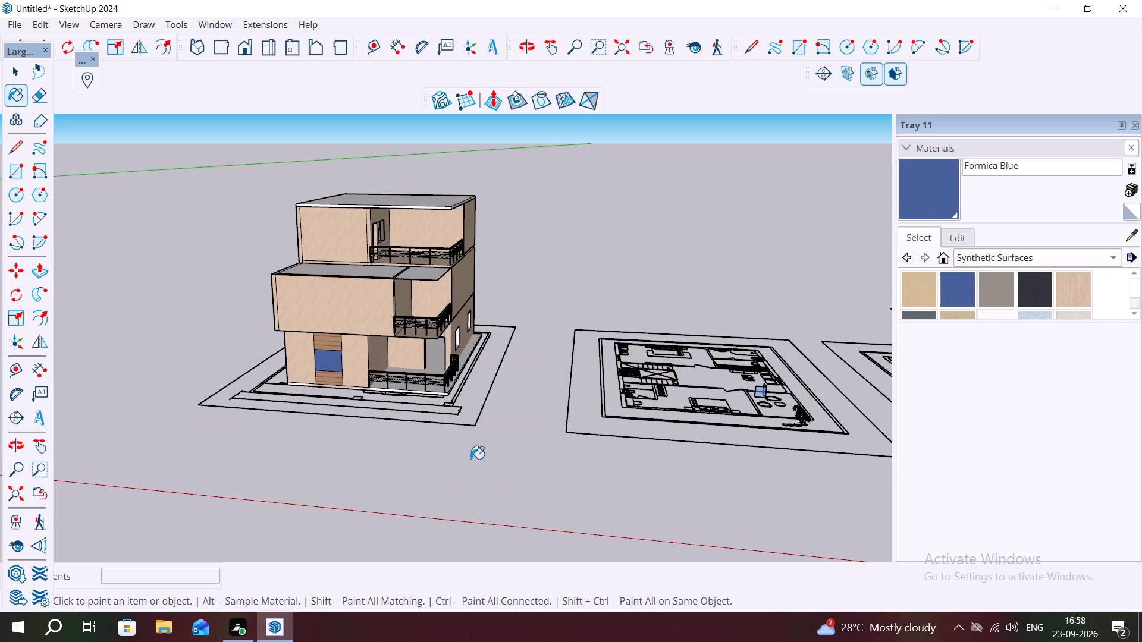
scroll(463, 434, "up", 4)
middle_click_drag(452, 430, 394, 437)
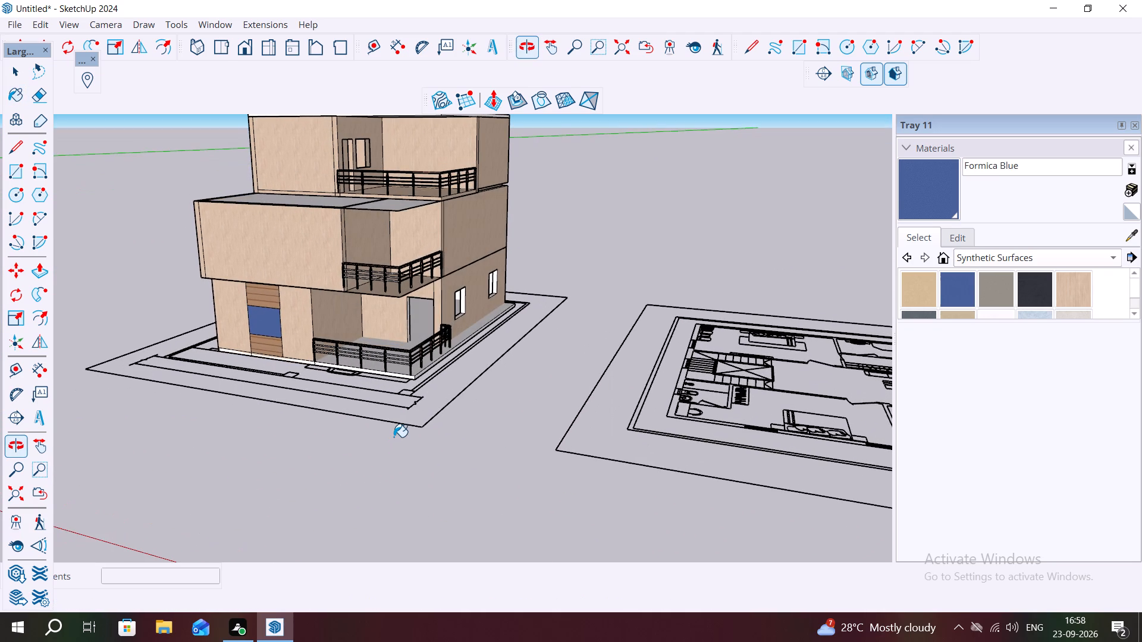
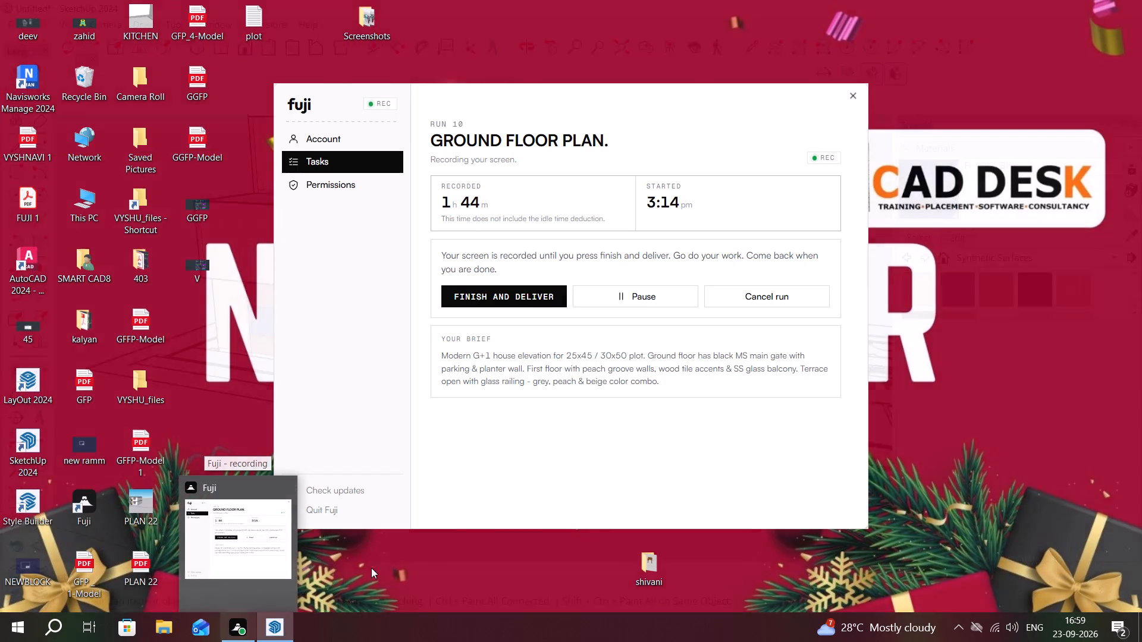
Paint the white ground-floor base slab at the house's front corner with Formica Blue.
middle_click_drag(496, 441, 554, 427)
scroll(502, 438, "down", 2)
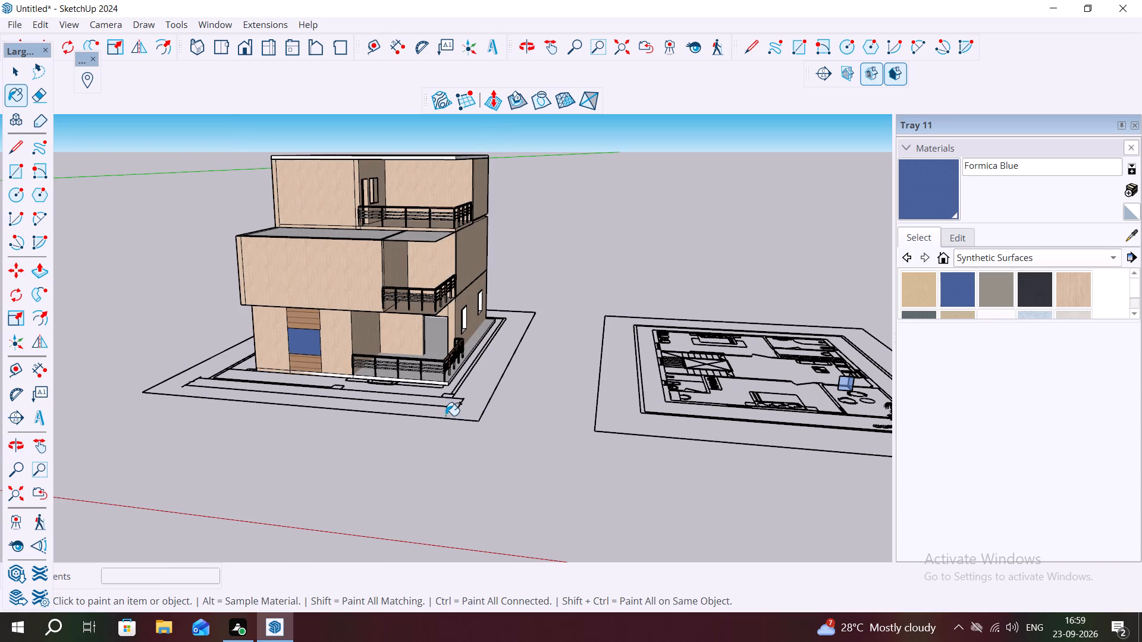
scroll(442, 411, "up", 3)
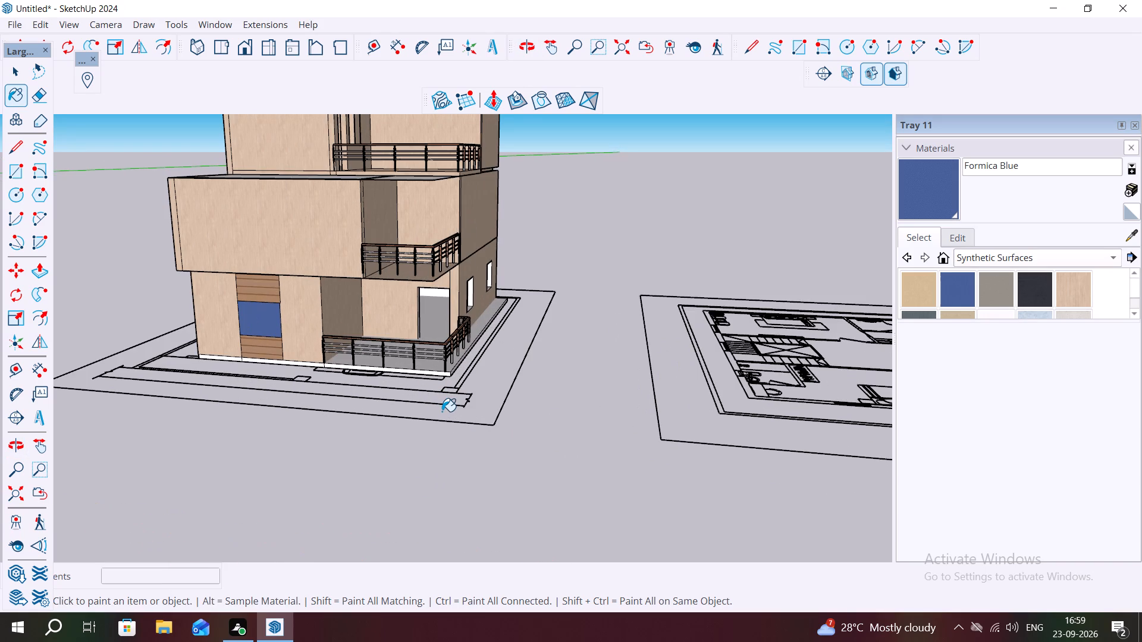
scroll(425, 398, "up", 3)
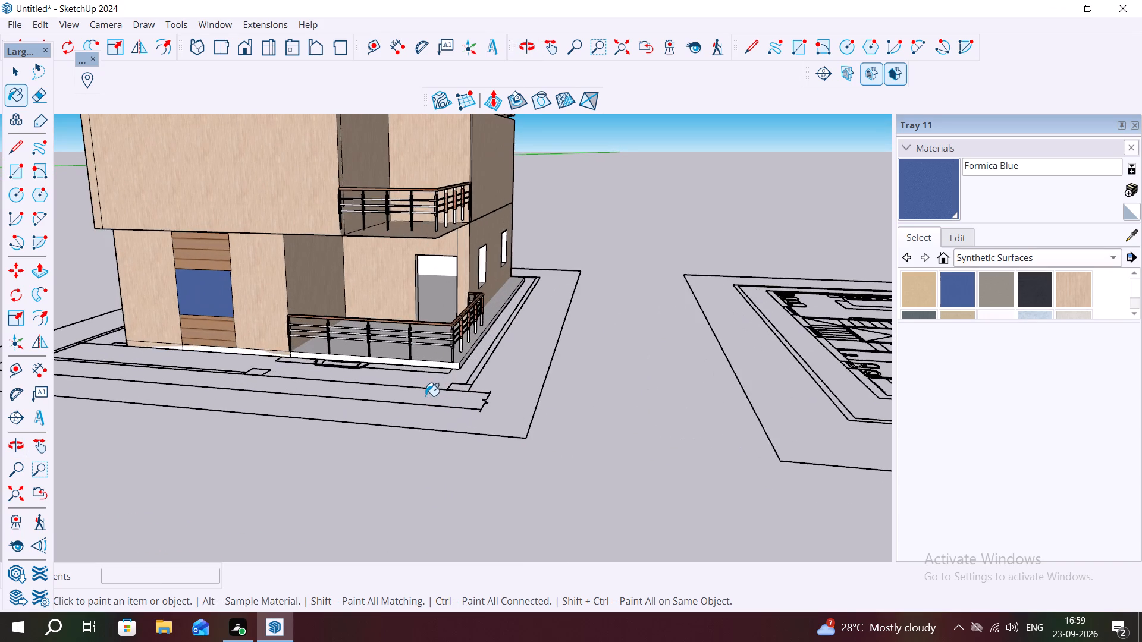
middle_click_drag(437, 391, 443, 353)
scroll(438, 340, "up", 8)
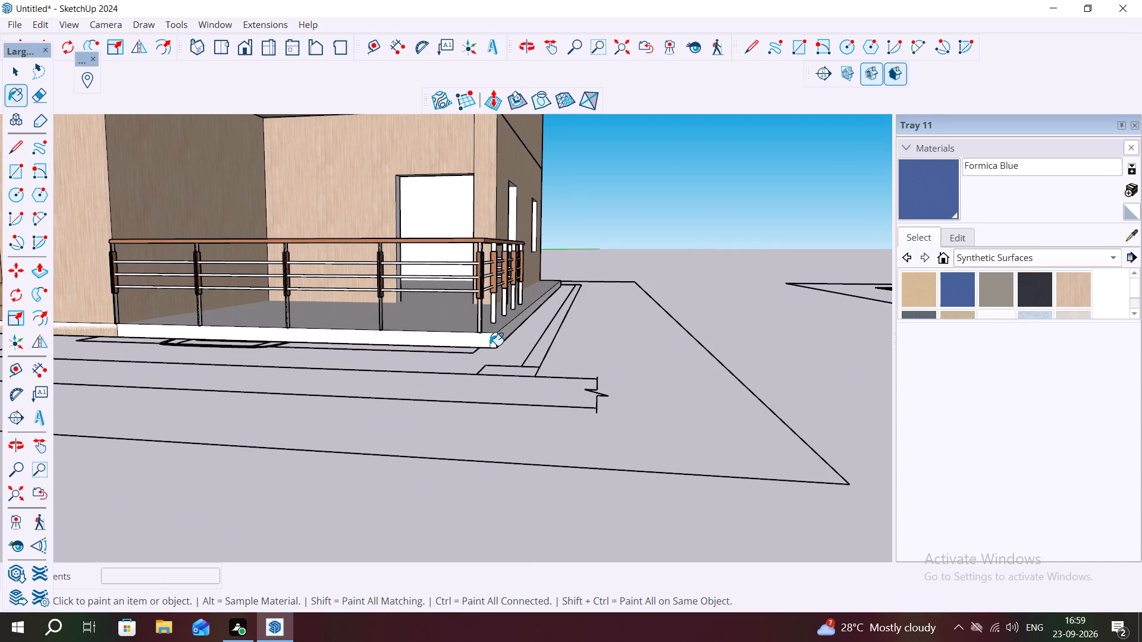
left_click(490, 345)
Examine the painted house and the two adjacent floor plans from several angles, then leave the Paint Bucket tool.
scroll(482, 360, "down", 8)
scroll(334, 372, "down", 6)
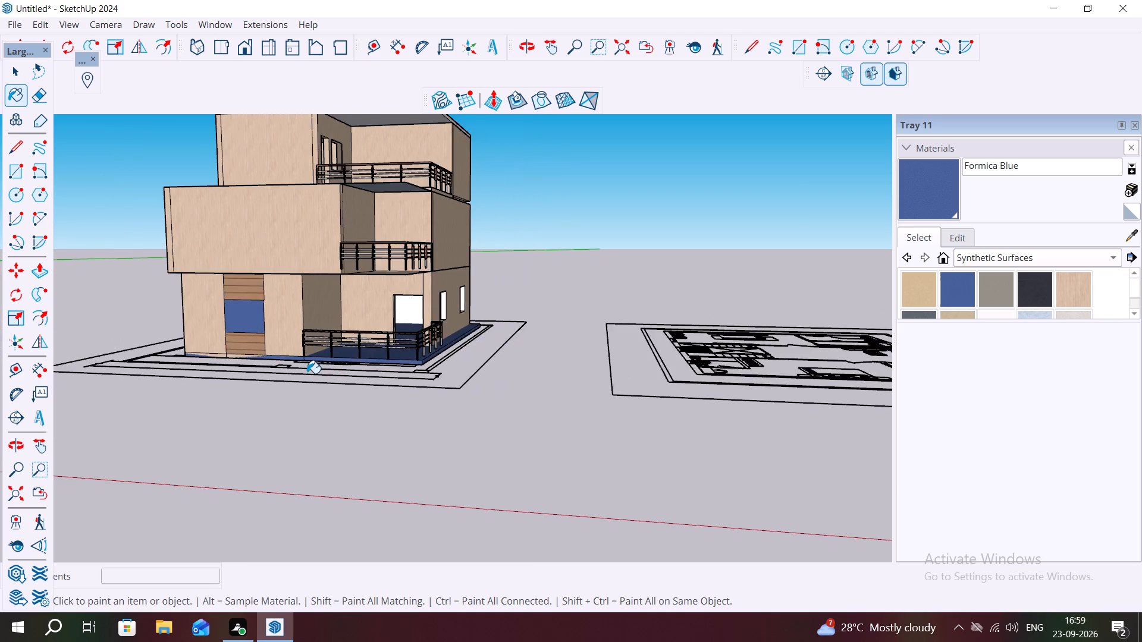
scroll(307, 373, "down", 1)
scroll(186, 364, "down", 6)
middle_click_drag(191, 369, 332, 413)
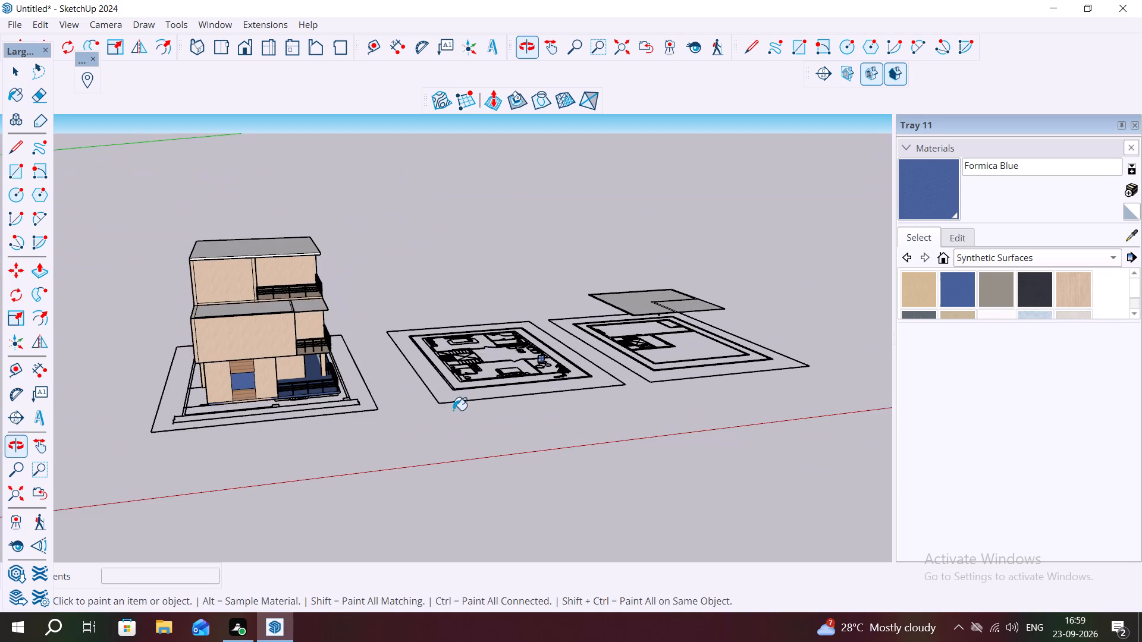
scroll(520, 384, "up", 5)
scroll(534, 340, "down", 3)
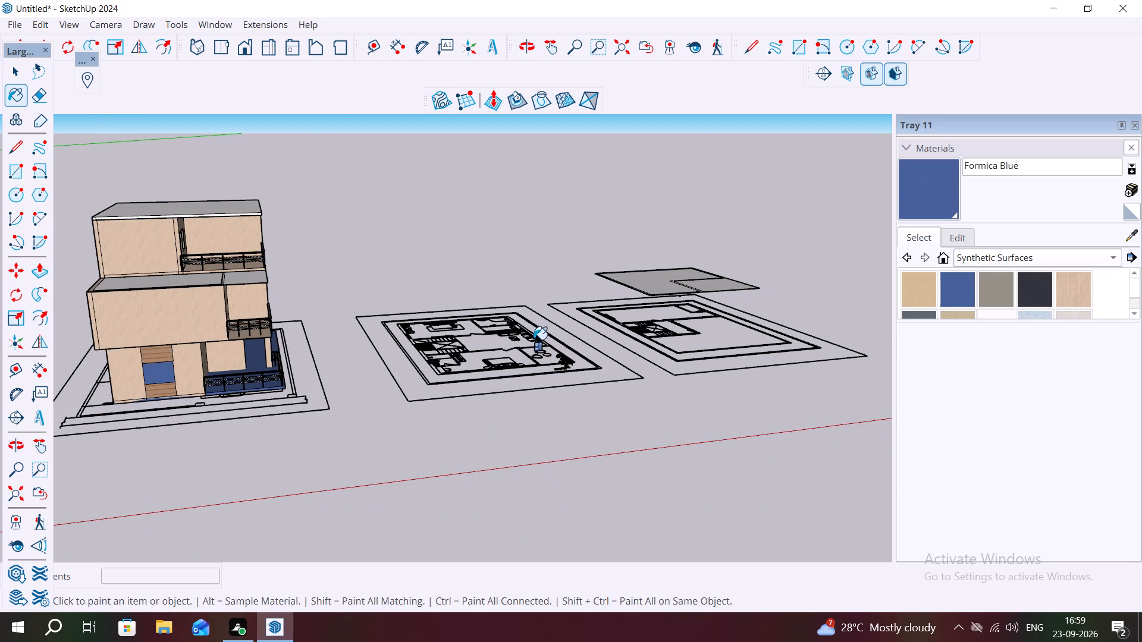
scroll(658, 301, "up", 2)
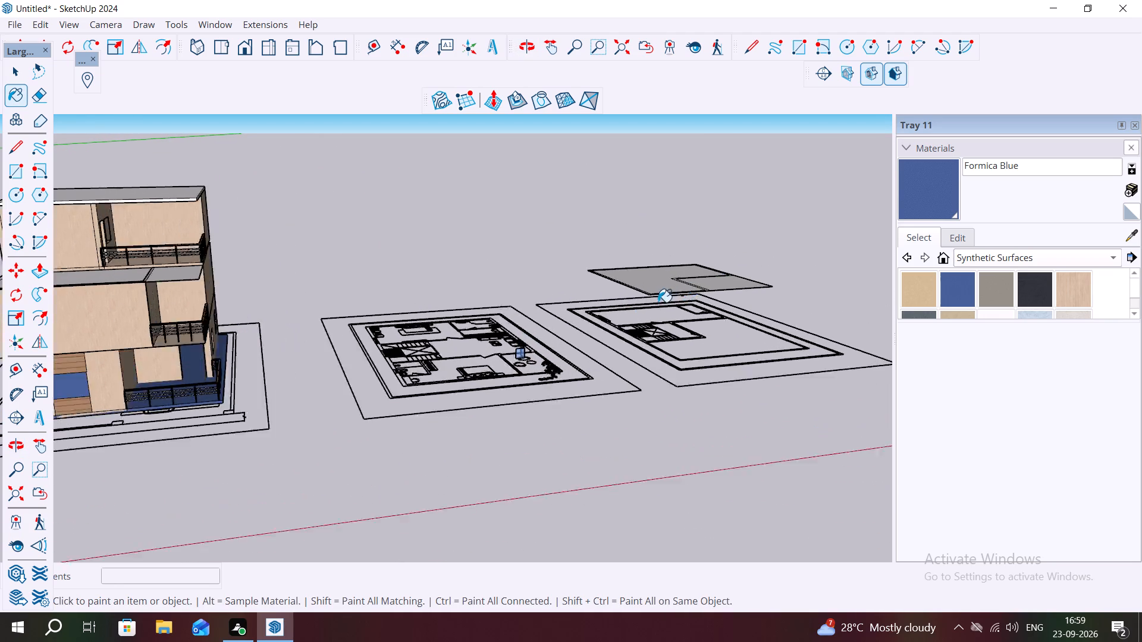
scroll(658, 302, "up", 4)
middle_click_drag(660, 308, 586, 362)
scroll(606, 401, "down", 12)
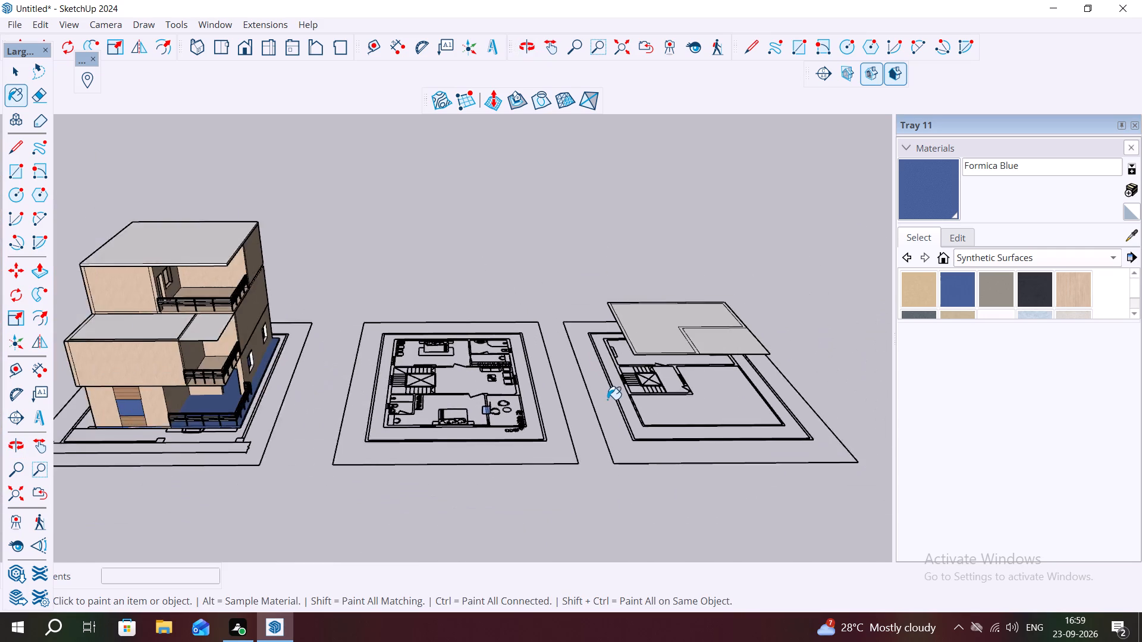
scroll(607, 399, "down", 3)
middle_click_drag(297, 360, 277, 308)
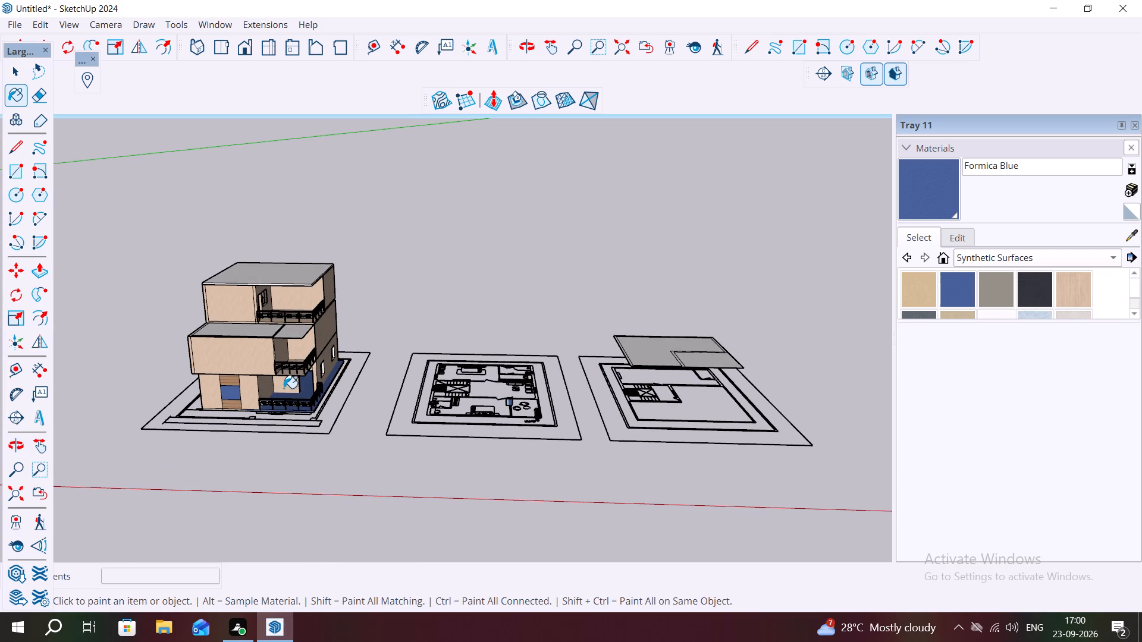
key("Escape")
key("Escape")
key("space")
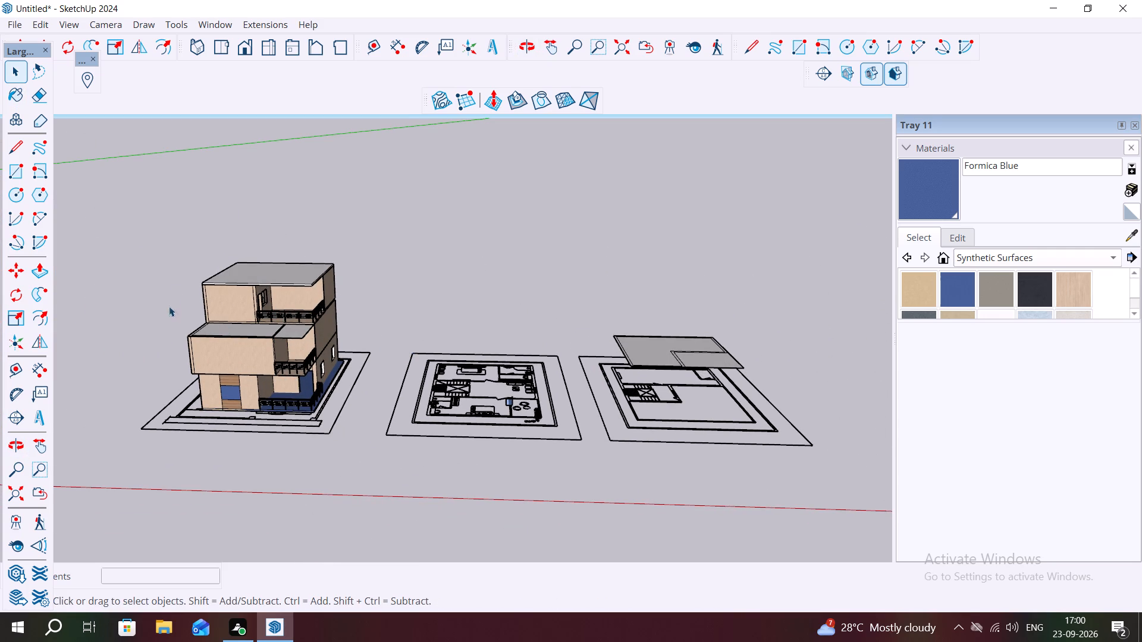
Save the model as VS in the Documents folder in SketchUp Models (*.skp) format.
right_click(171, 238)
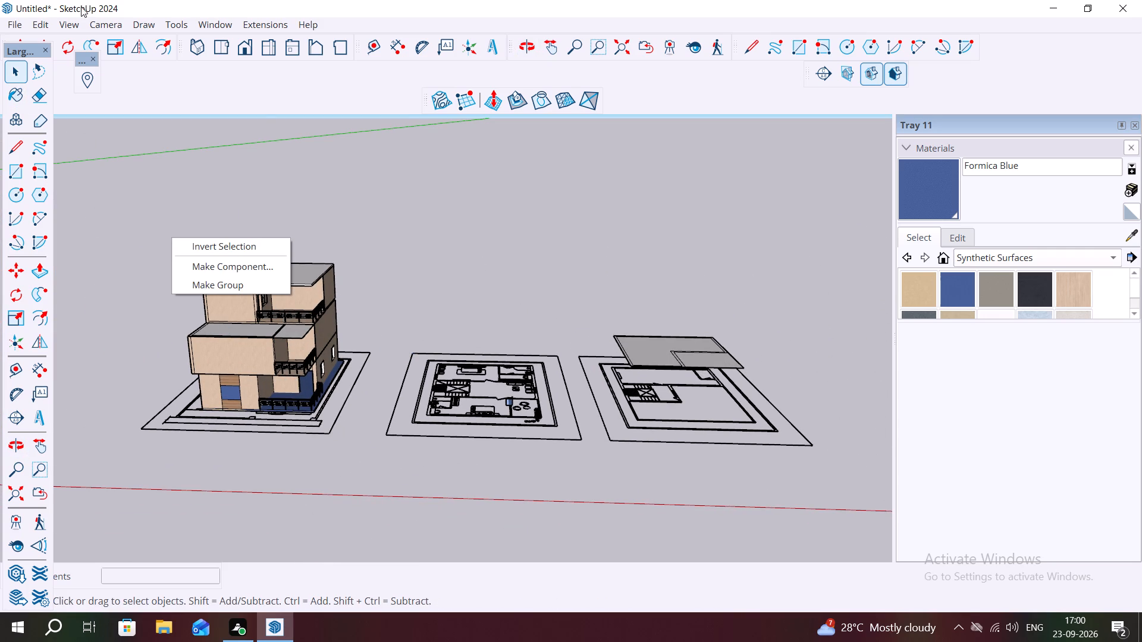
left_click(15, 26)
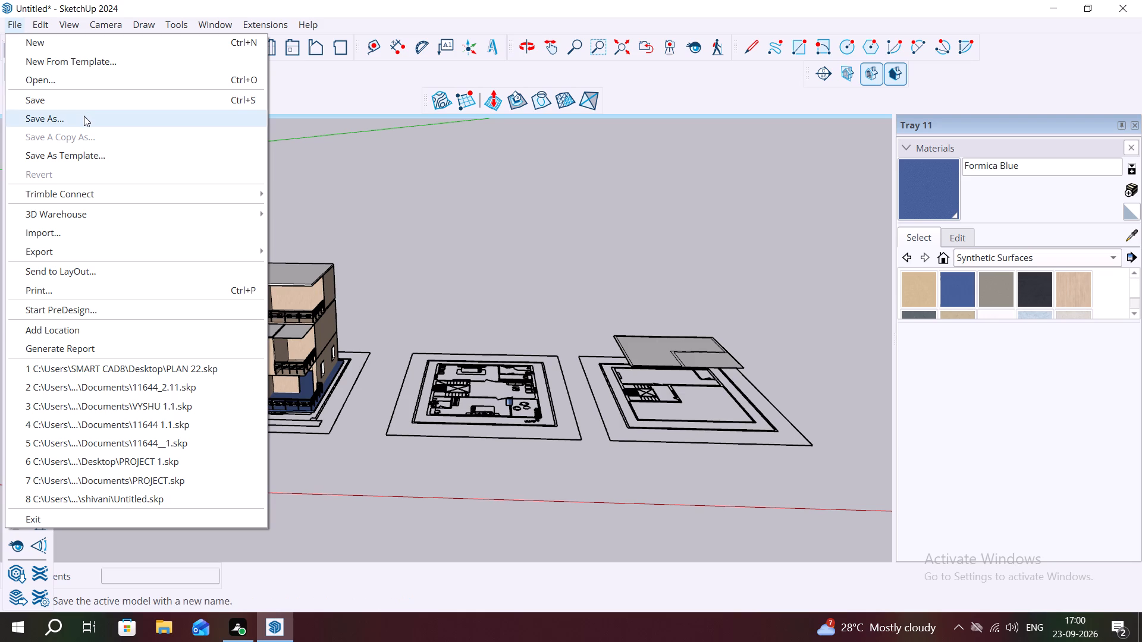
left_click(84, 116)
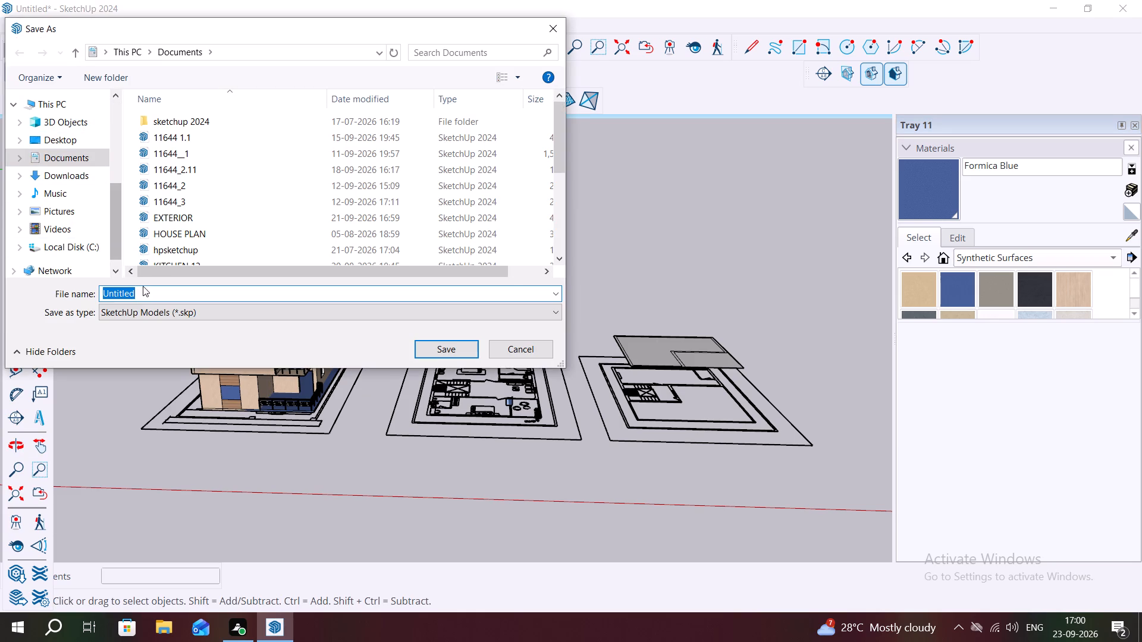
left_click(148, 297)
key("BackSpace")
key("BackSpace")
key("BackSpace")
key("BackSpace")
key("BackSpace")
key("BackSpace")
key("BackSpace")
key("BackSpace")
key("BackSpace")
key("BackSpace")
key("BackSpace")
key("BackSpace")
key("BackSpace")
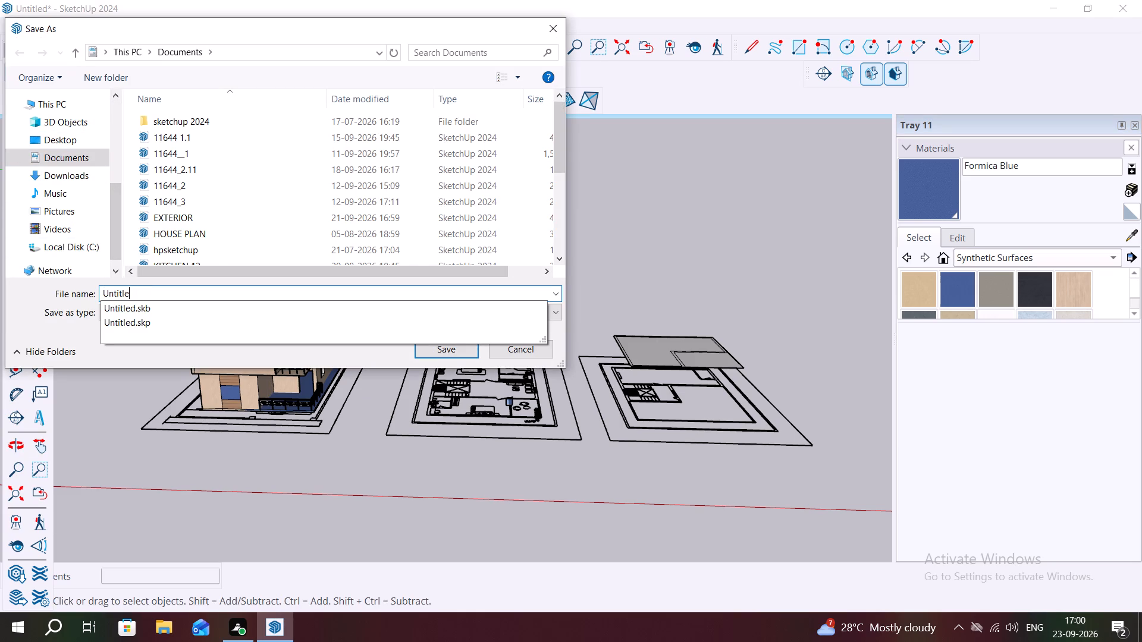
key("v")
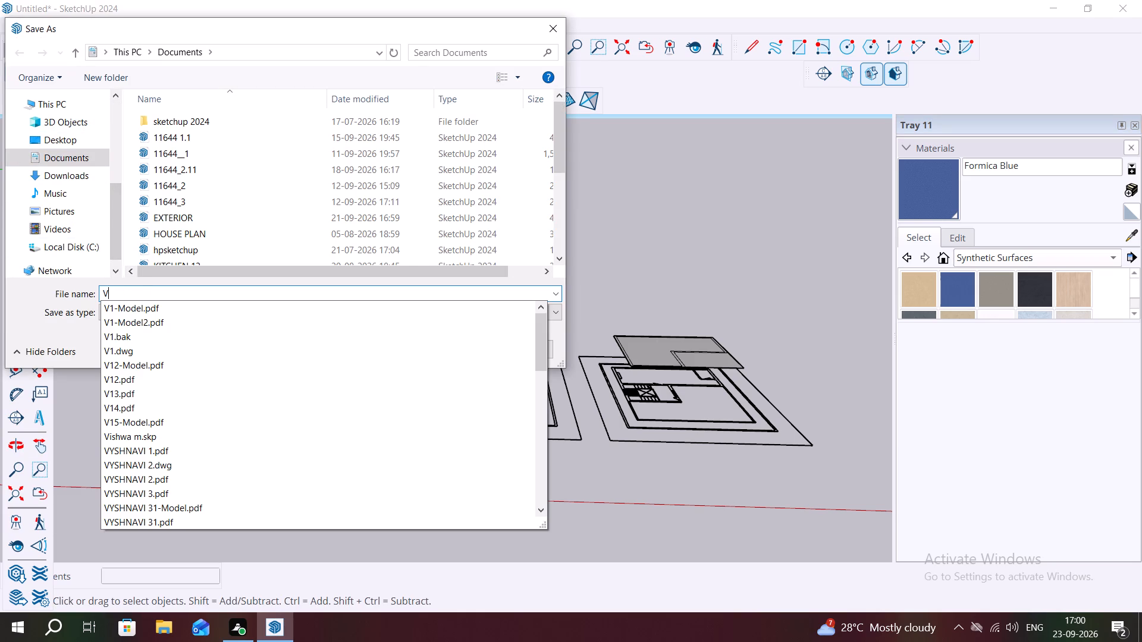
key("s")
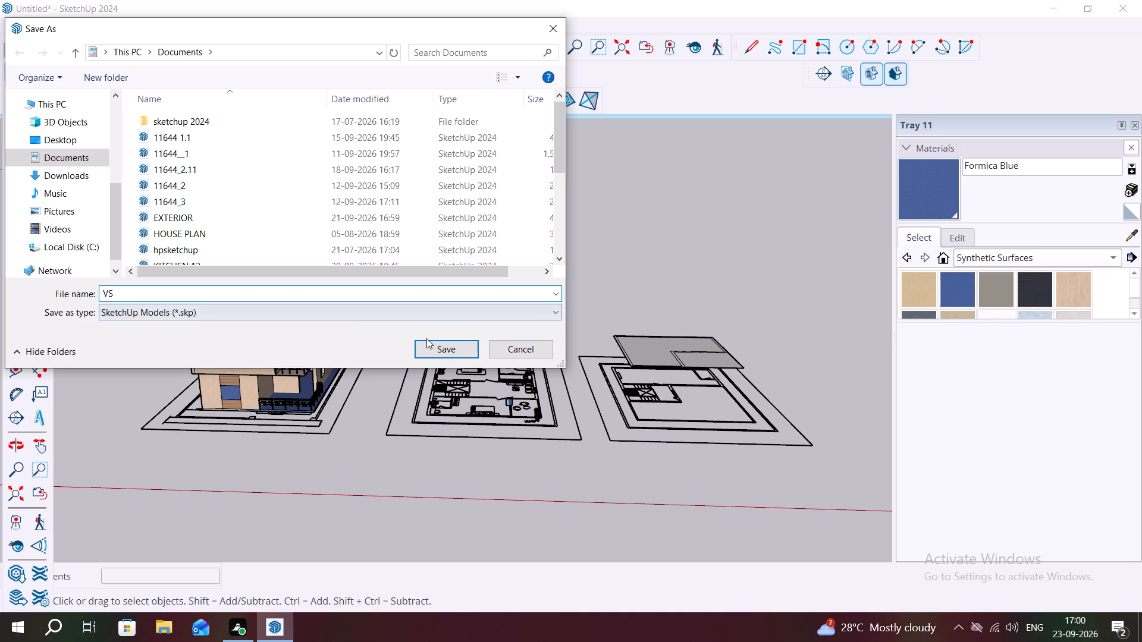
left_click(442, 349)
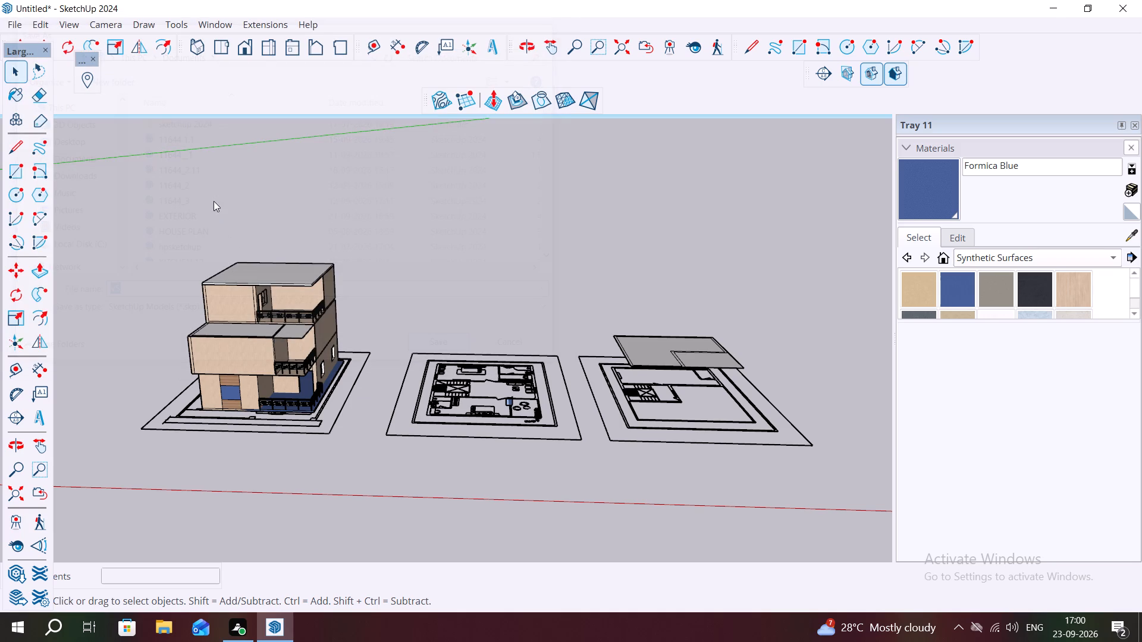
Export the current view as a 2D graphic PDF named VS in the Documents folder.
left_click(12, 25)
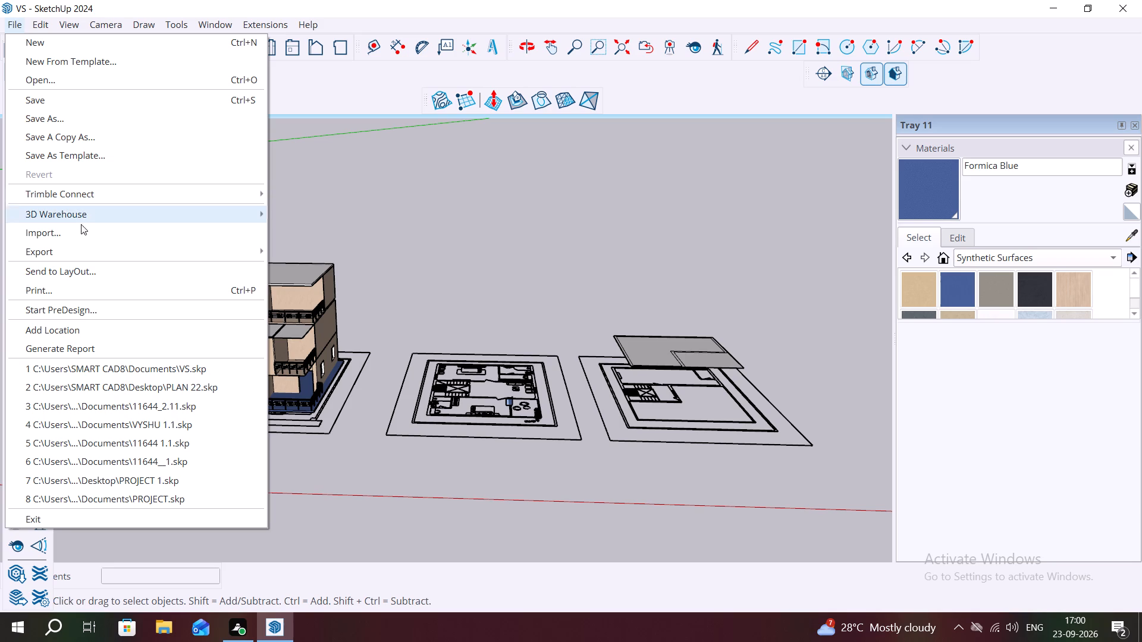
left_click(84, 250)
left_click(324, 276)
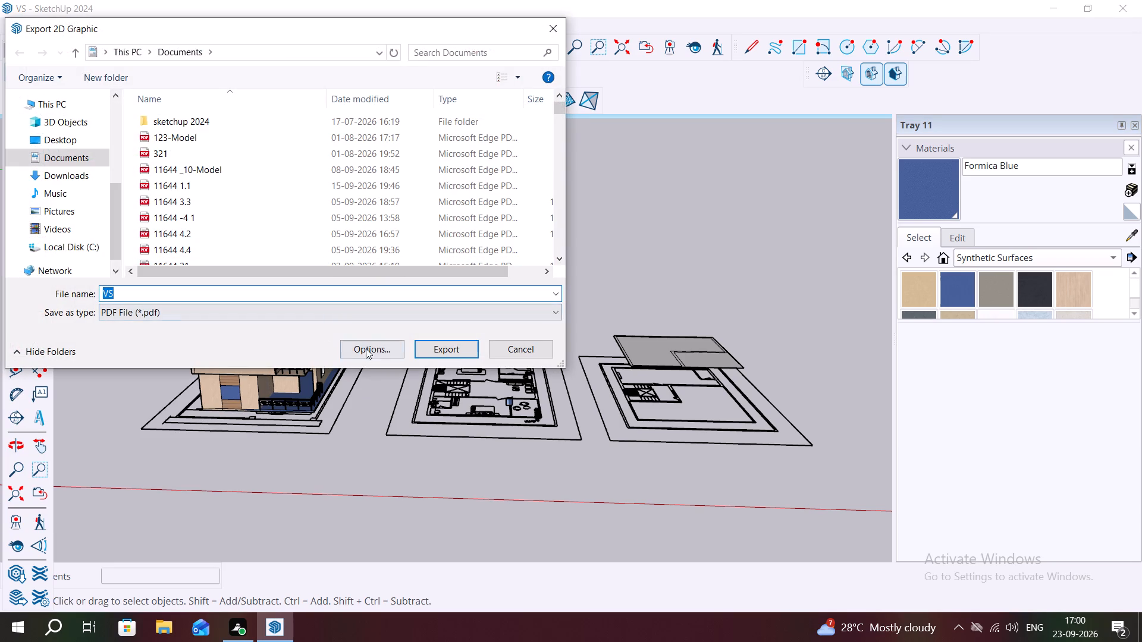
left_click(436, 350)
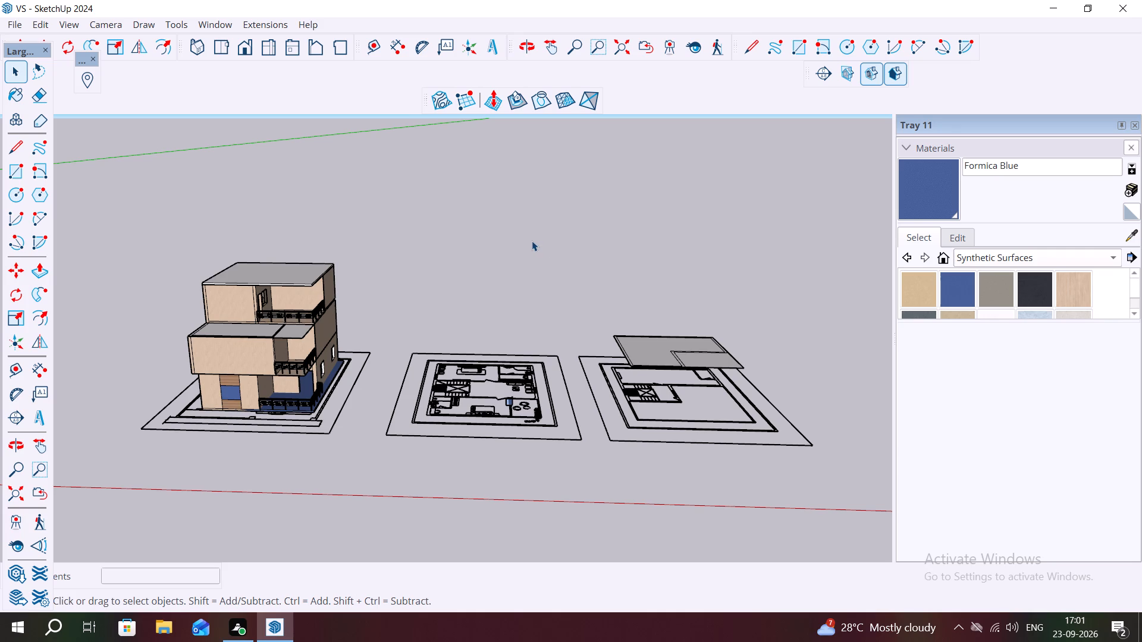
Open the loose roof slab group above the third floor plan and delete its faces.
middle_click_drag(316, 385, 315, 385)
middle_click_drag(315, 385, 306, 325)
middle_click_drag(509, 390, 526, 461)
scroll(605, 374, "down", 2)
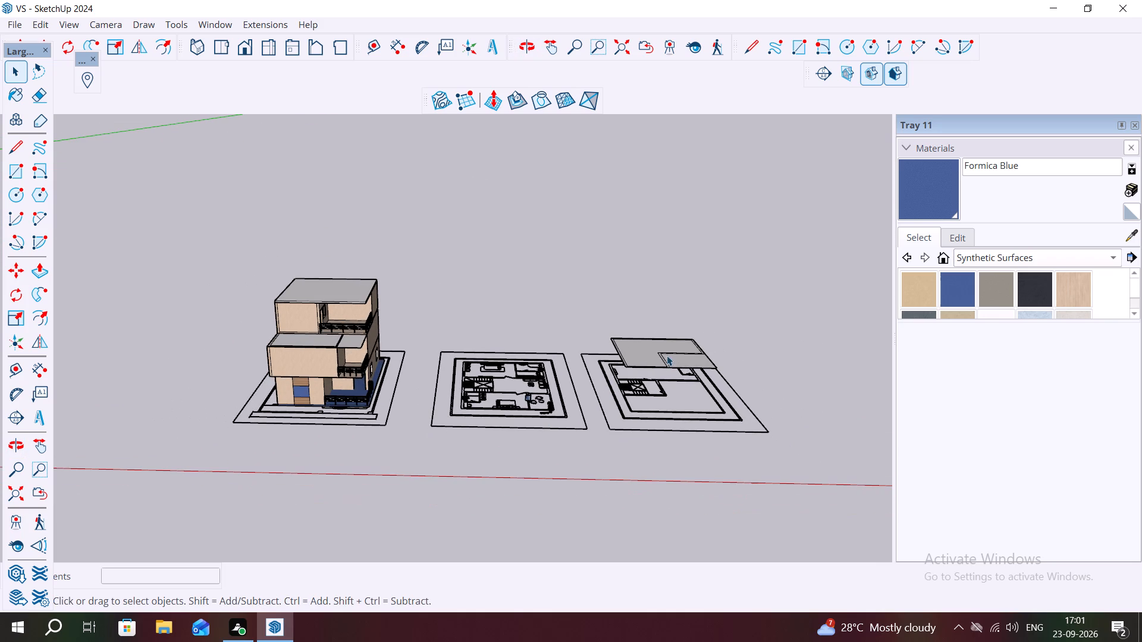
double_click(666, 360)
key("Delete")
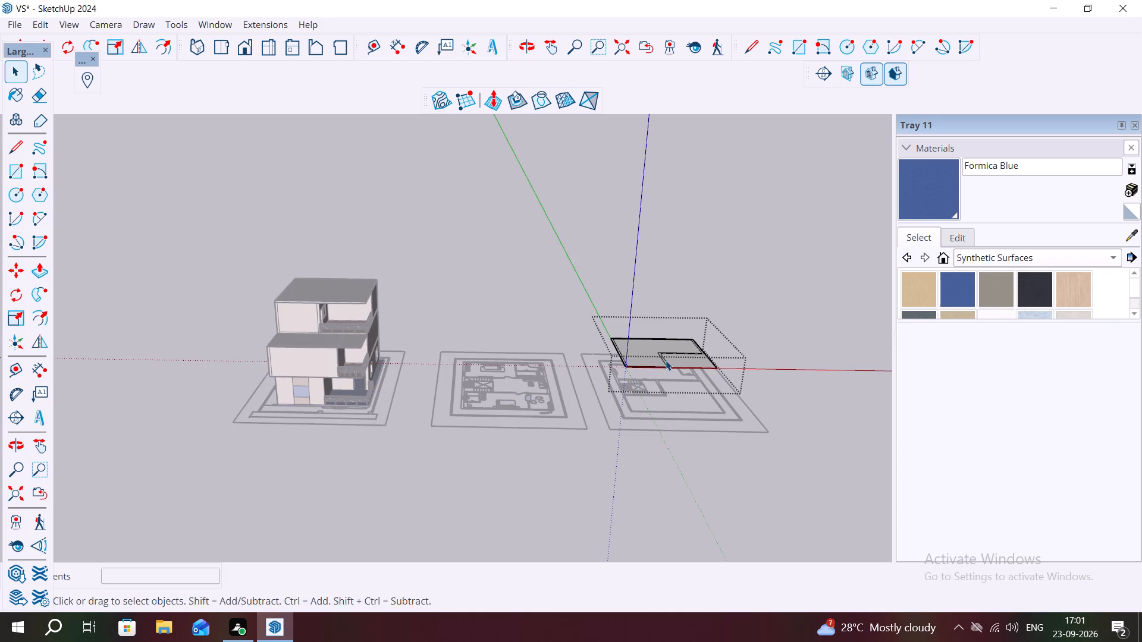
double_click(670, 360)
key("Delete")
left_click(671, 360)
key("Delete")
Undo the last deletion and close the slab group's editing.
scroll(440, 346, "down", 3)
middle_click_drag(418, 351, 341, 317)
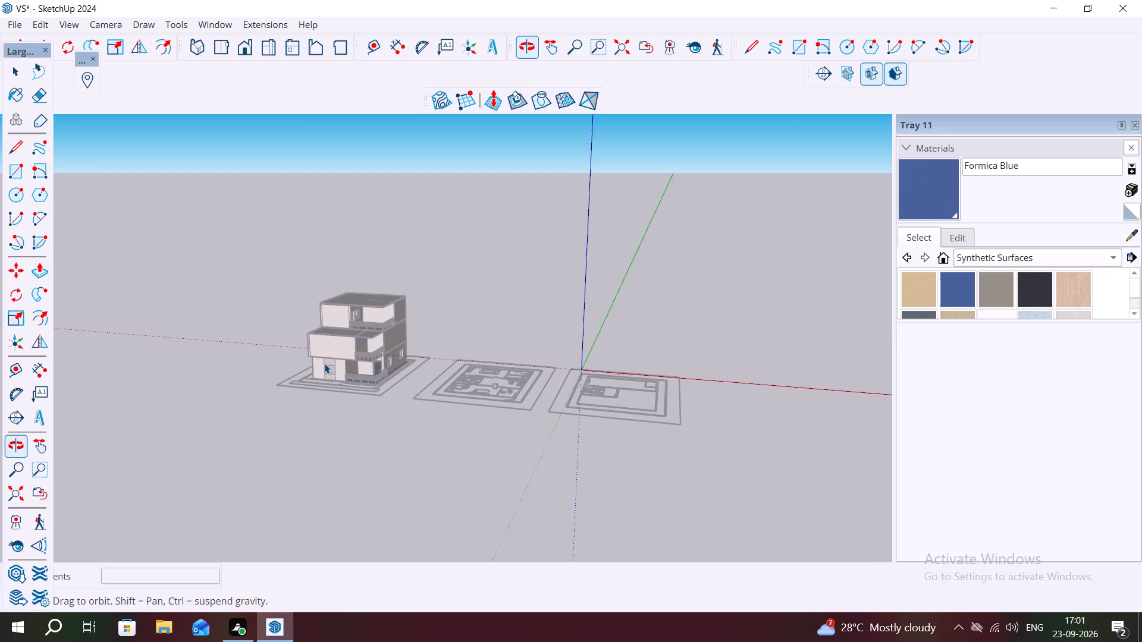
scroll(332, 363, "up", 5)
left_click(341, 344)
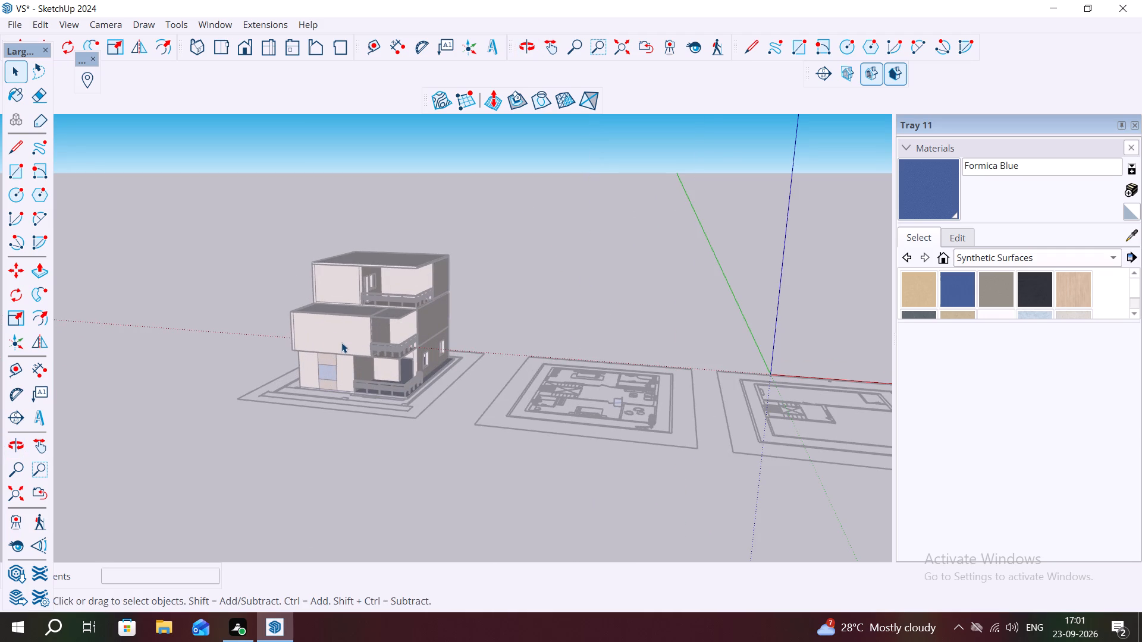
scroll(348, 323, "down", 2)
key("ctrl+z")
scroll(372, 350, "down", 1)
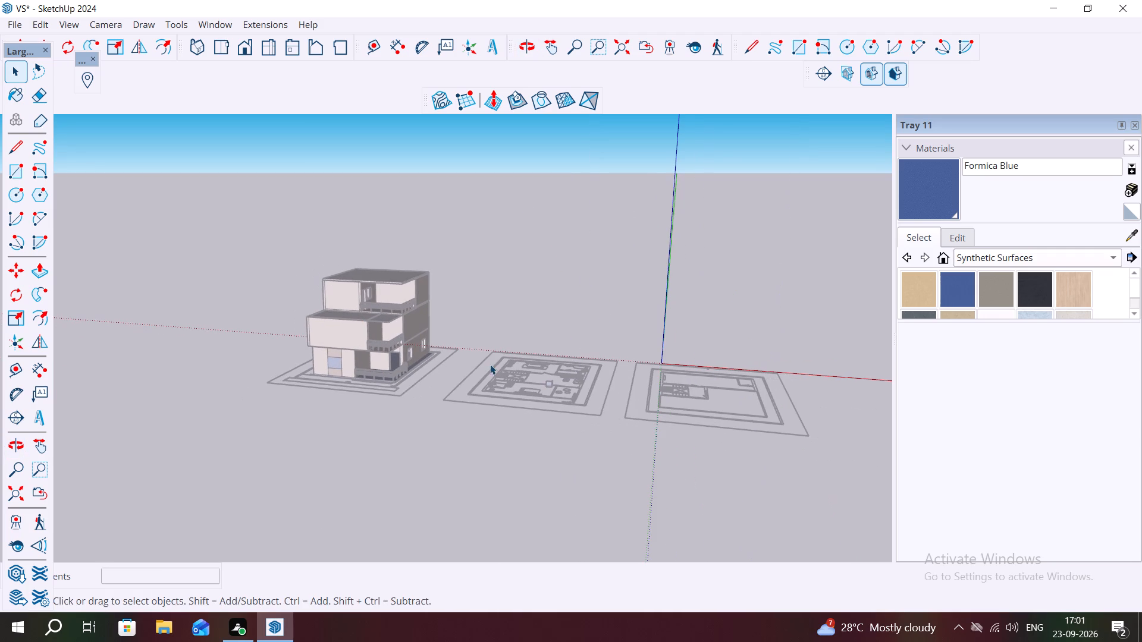
left_click(588, 328)
left_click(410, 339)
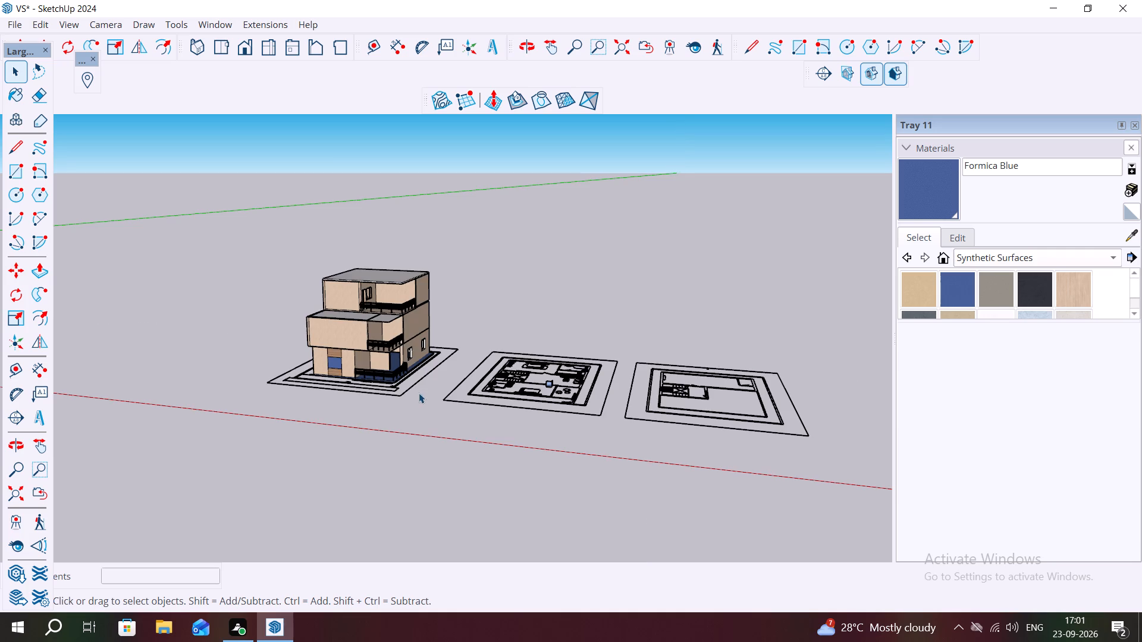
Select the entire three-storey house model and delete it.
left_click_drag(290, 269, 986, 478)
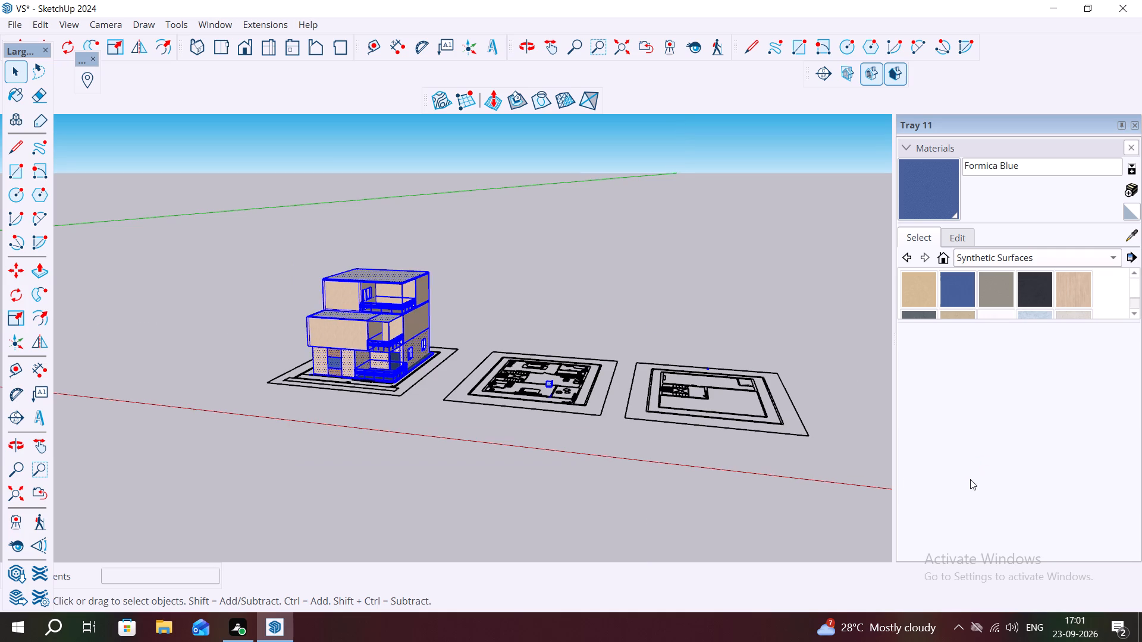
key("Delete")
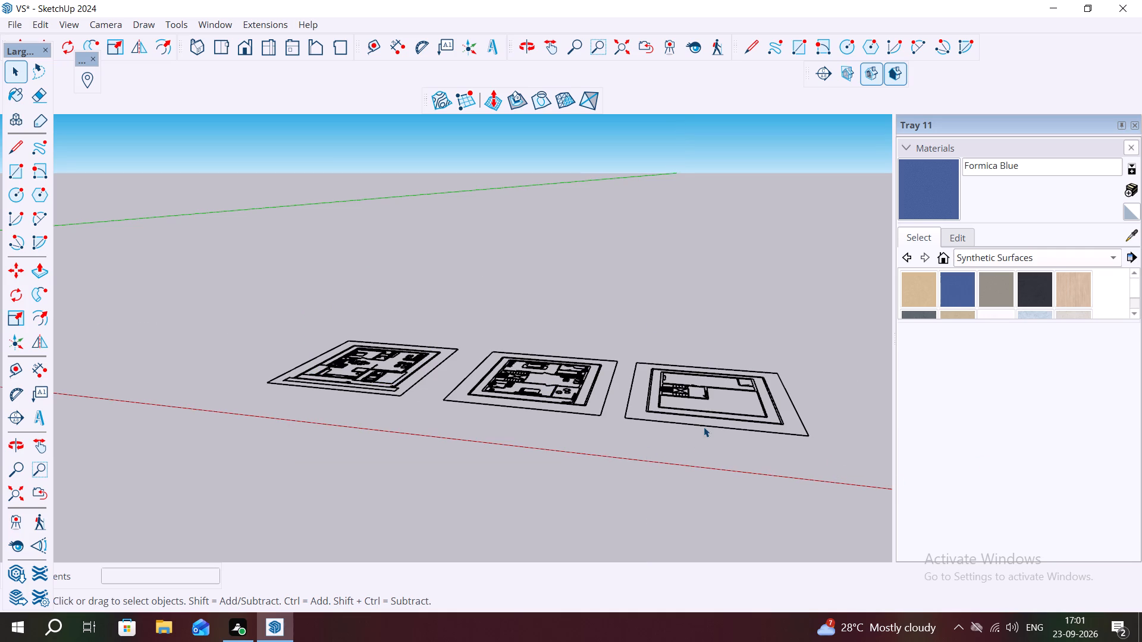
Select the linework of the three floor plans and delete it.
triple_click(704, 423)
double_click(704, 423)
left_click(710, 424)
left_click(713, 417)
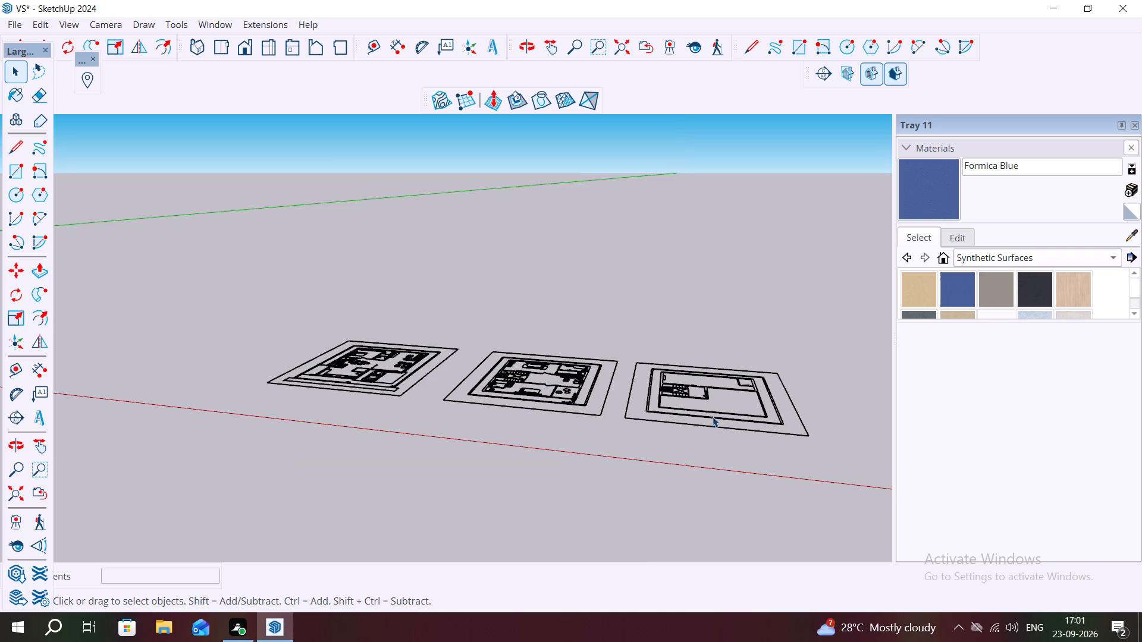
left_click(713, 411)
key("Delete")
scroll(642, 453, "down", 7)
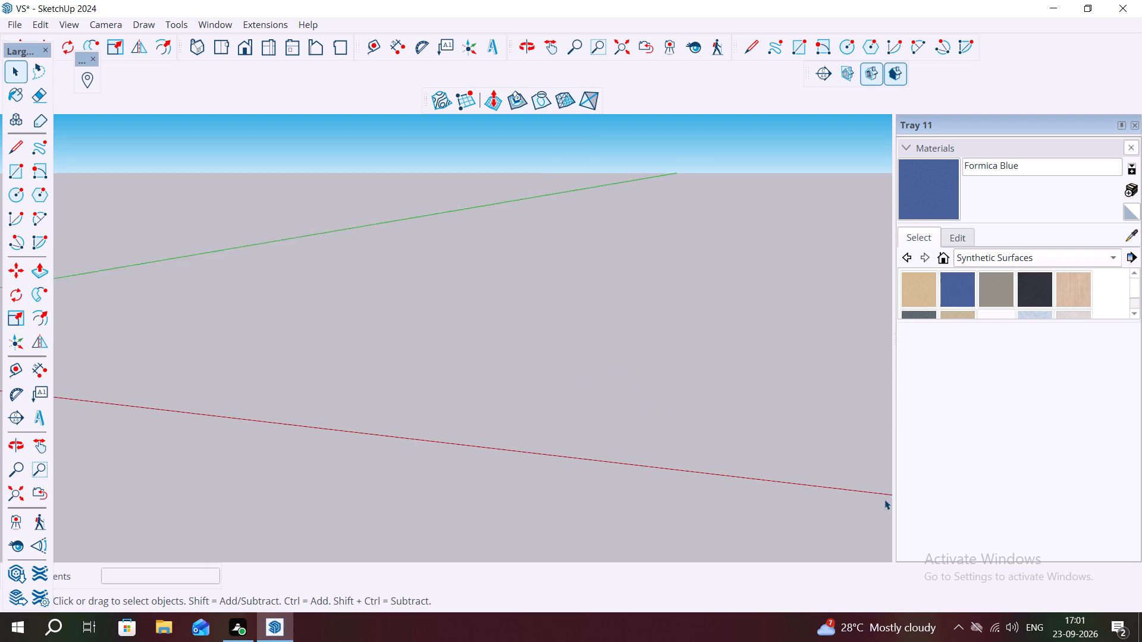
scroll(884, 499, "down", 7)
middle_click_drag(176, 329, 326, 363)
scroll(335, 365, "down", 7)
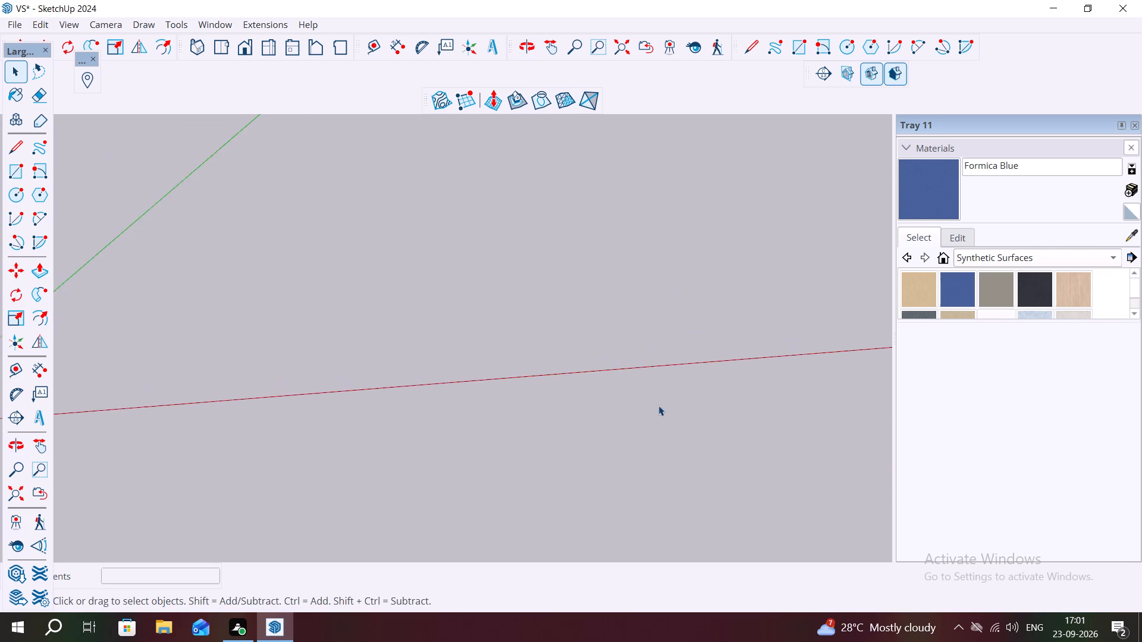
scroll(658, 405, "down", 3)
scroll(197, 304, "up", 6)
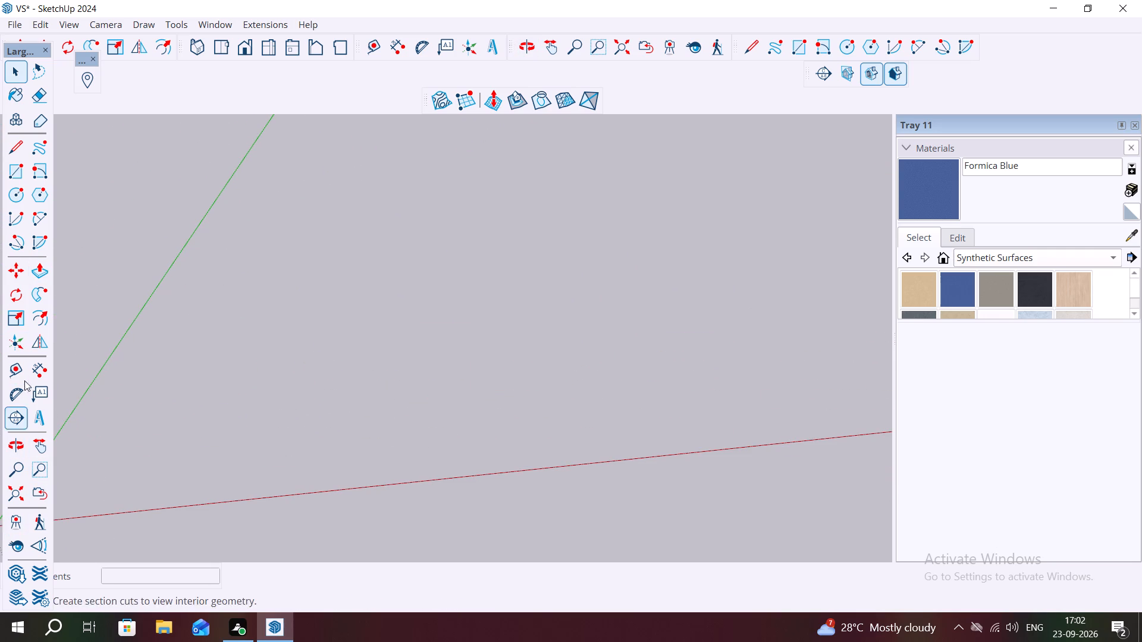
Place a guide parallel to the green axis about 71' 6" away, and a second guide 9" beyond it.
left_click(17, 365)
left_click(118, 339)
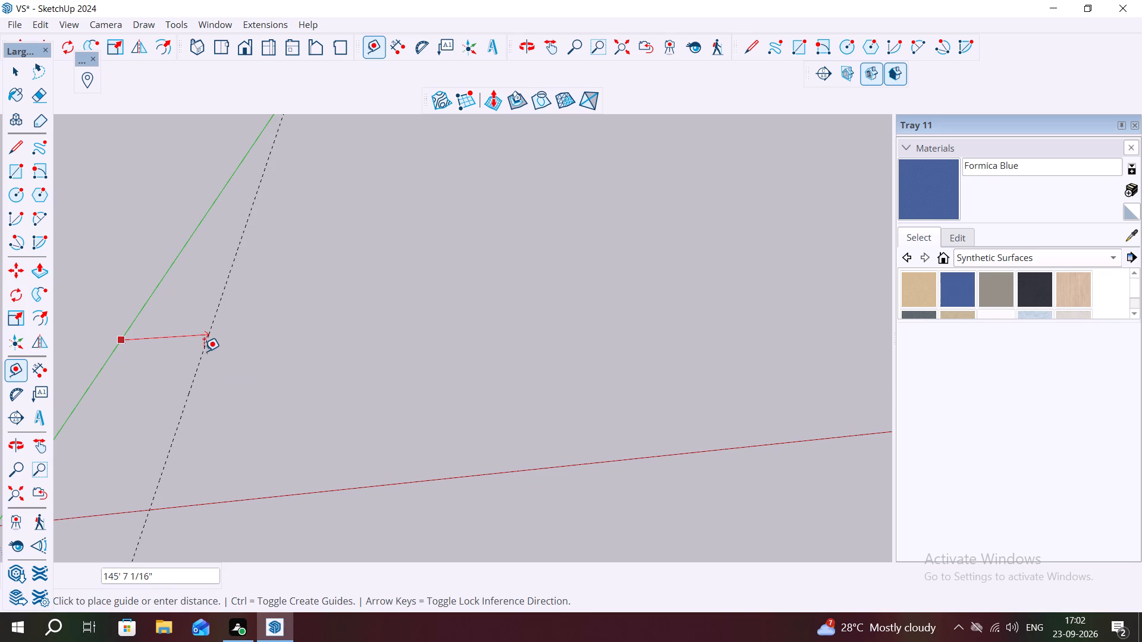
left_click(165, 338)
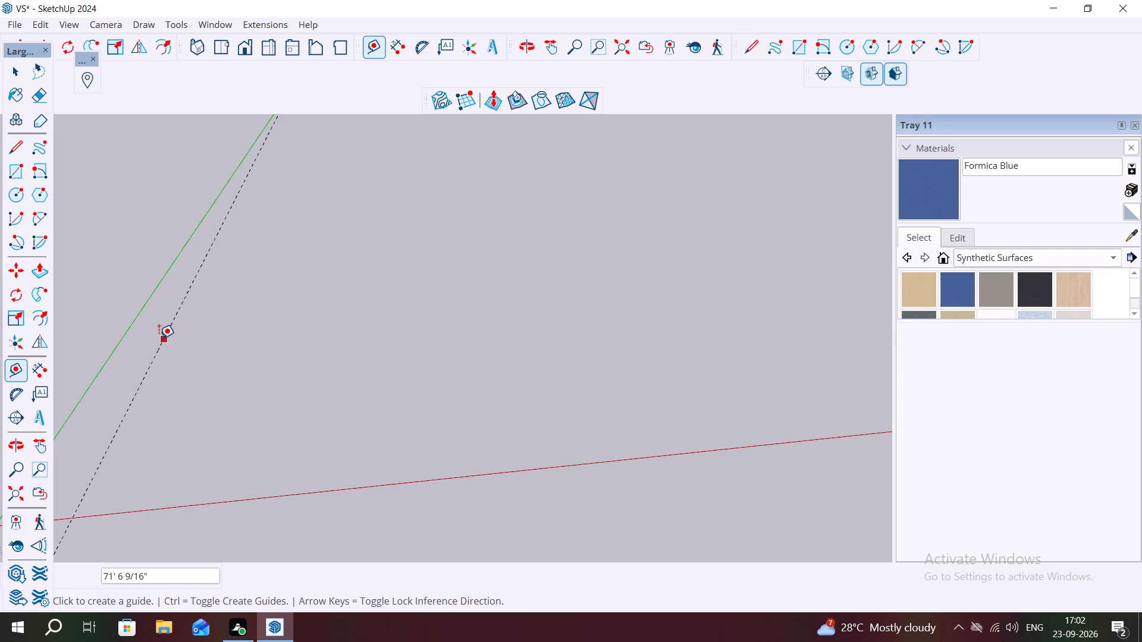
left_click(159, 338)
key("Escape")
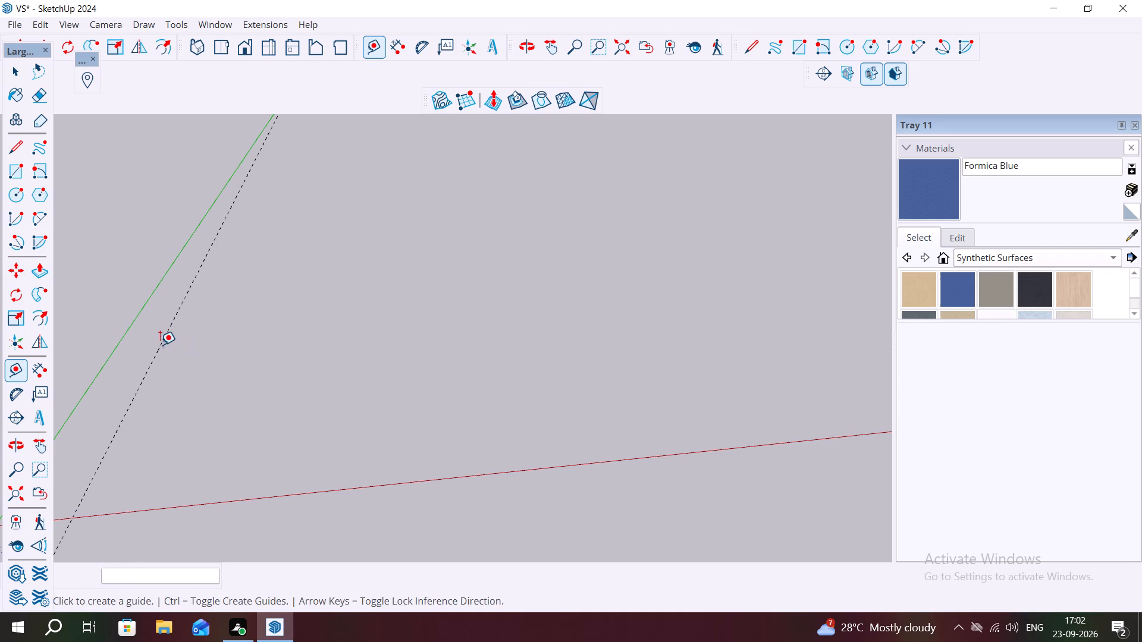
left_click(156, 348)
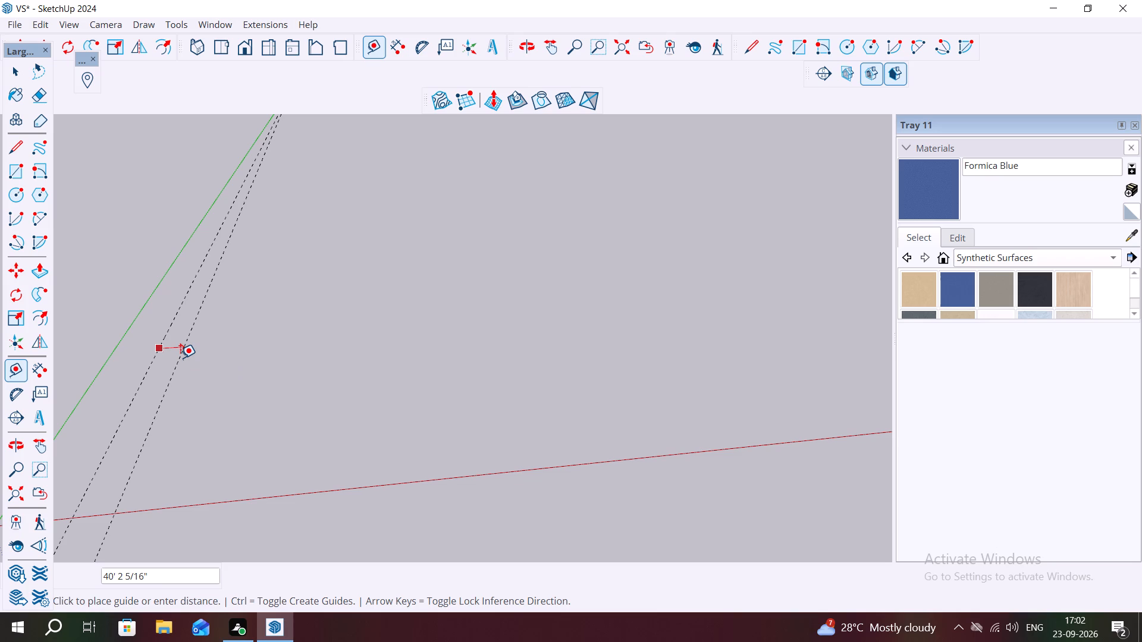
type("9\"")
key("Return")
Place a guide 38' from the second green-direction guide, and another 9" beyond it to form the opposite wall thickness.
scroll(143, 377, "up", 8)
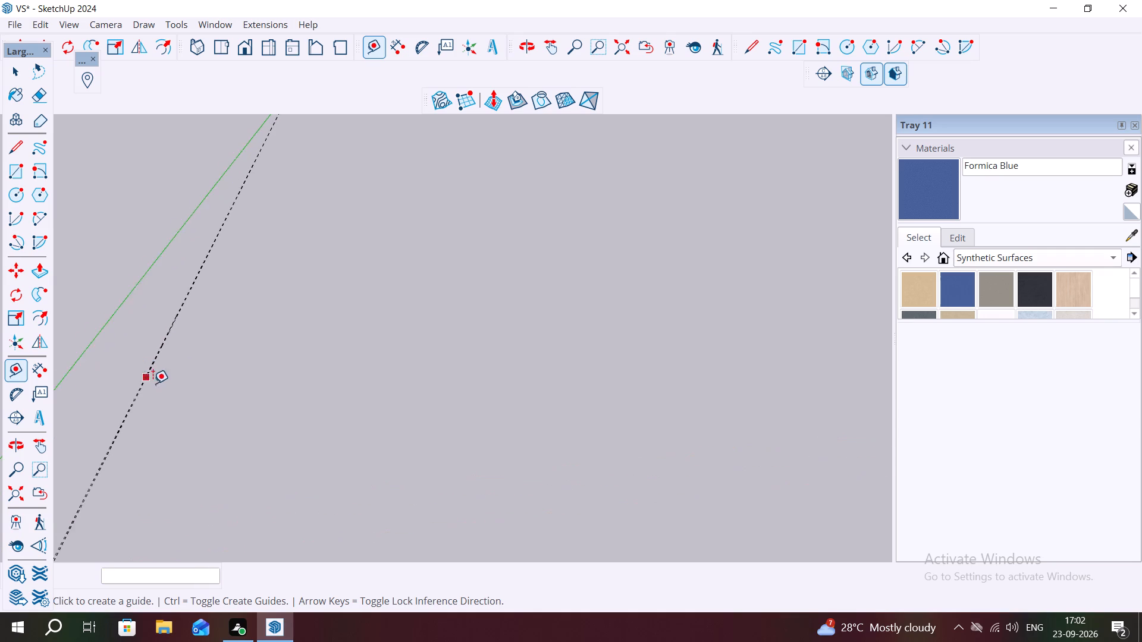
scroll(153, 383, "up", 20)
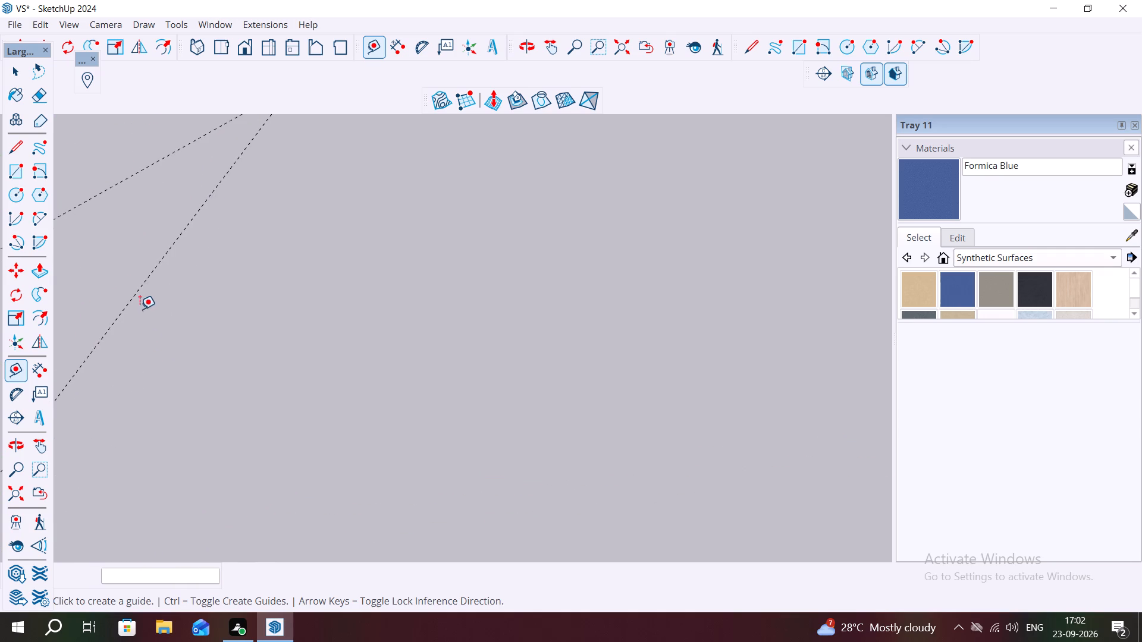
left_click(134, 292)
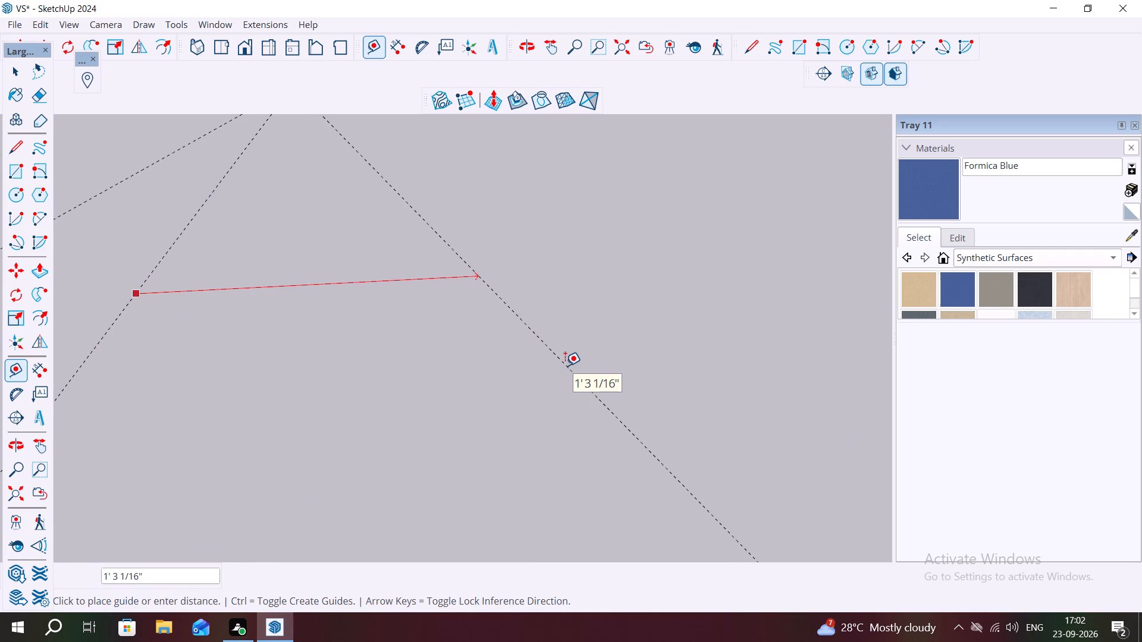
type("38'")
key("Return")
scroll(575, 361, "down", 14)
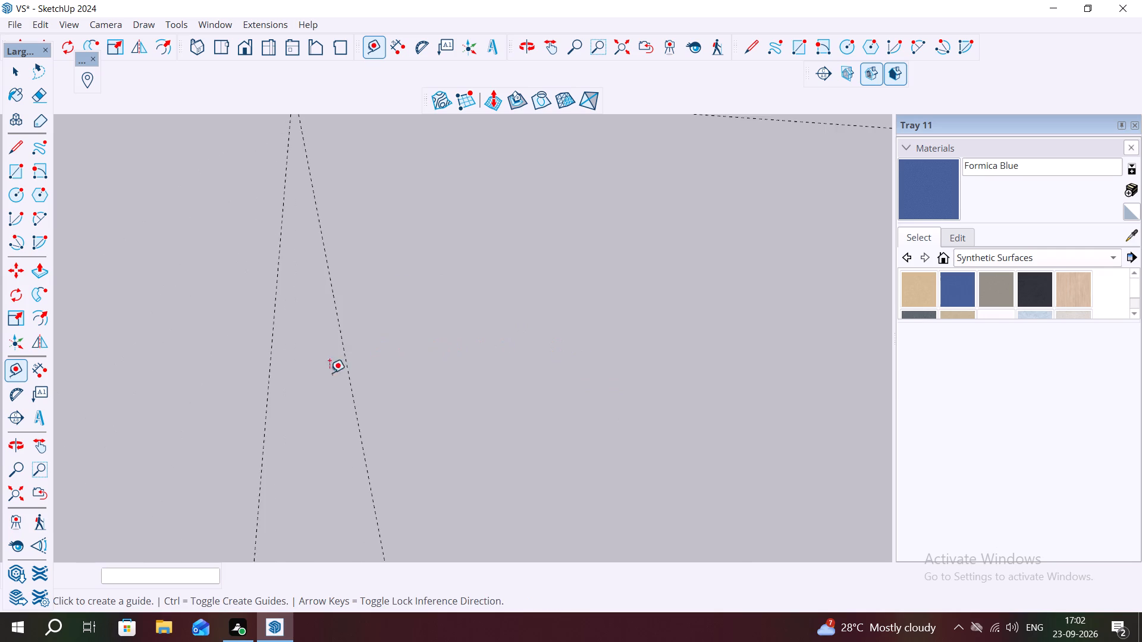
scroll(330, 373, "down", 12)
scroll(466, 281, "down", 5)
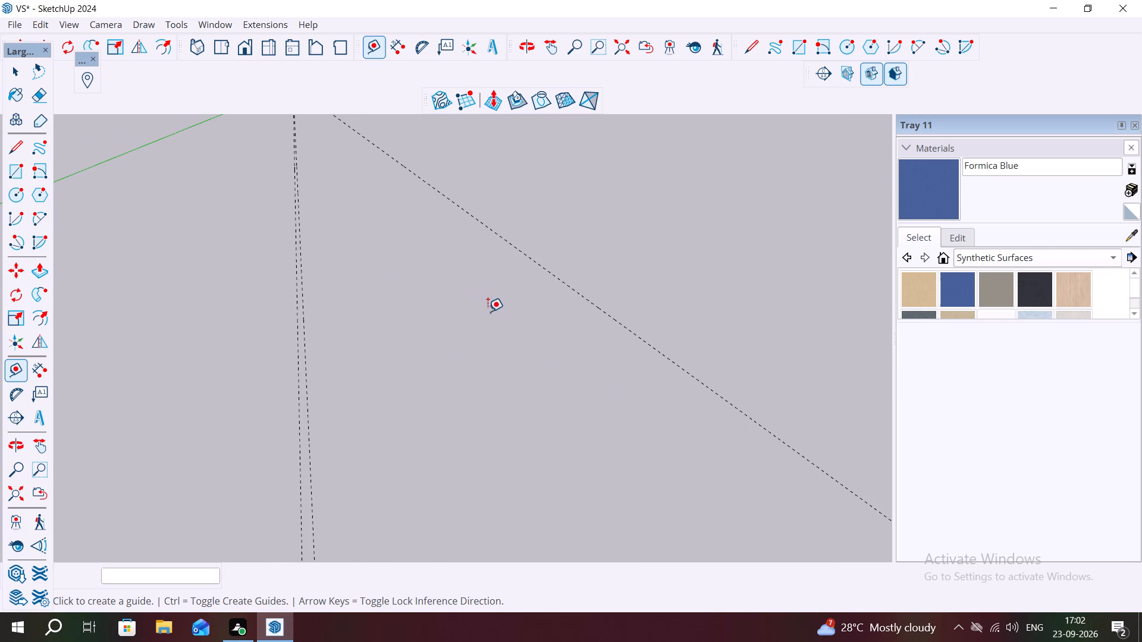
left_click(584, 296)
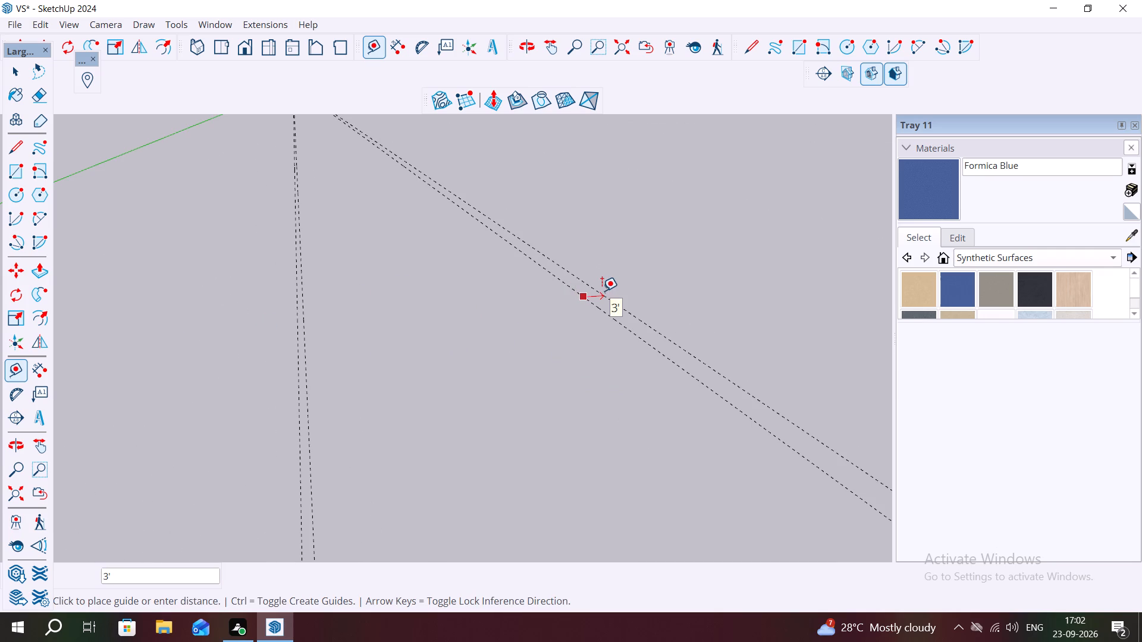
key("9")
key("shift+quotedbl")
key("Return")
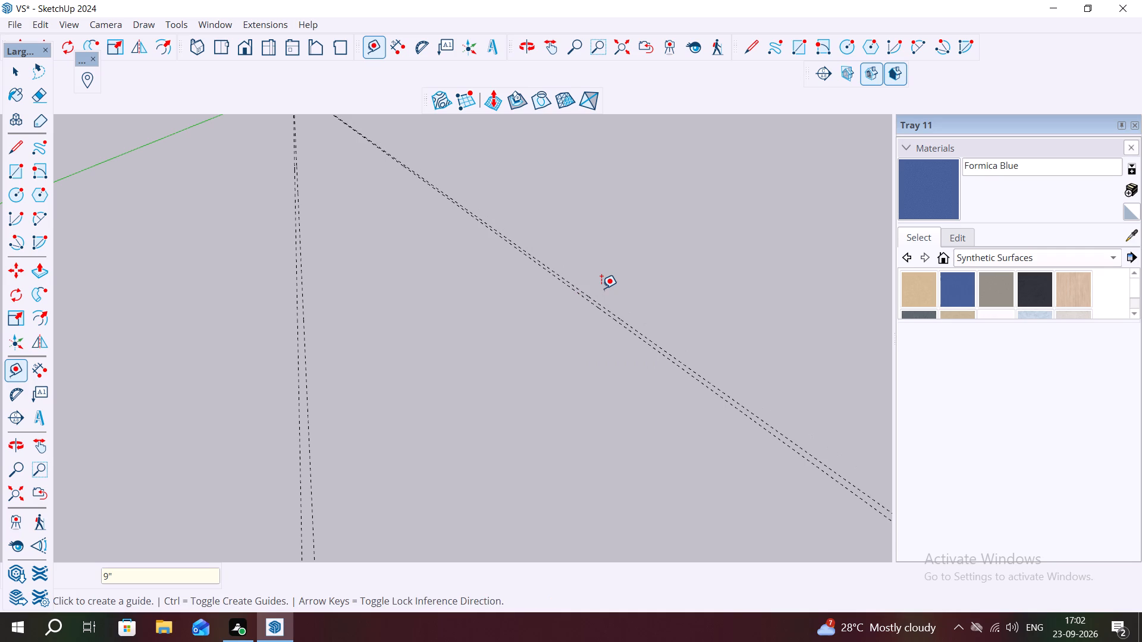
Place a guide parallel to the red axis 3' away, and a second guide 9" beyond it.
scroll(576, 297, "down", 8)
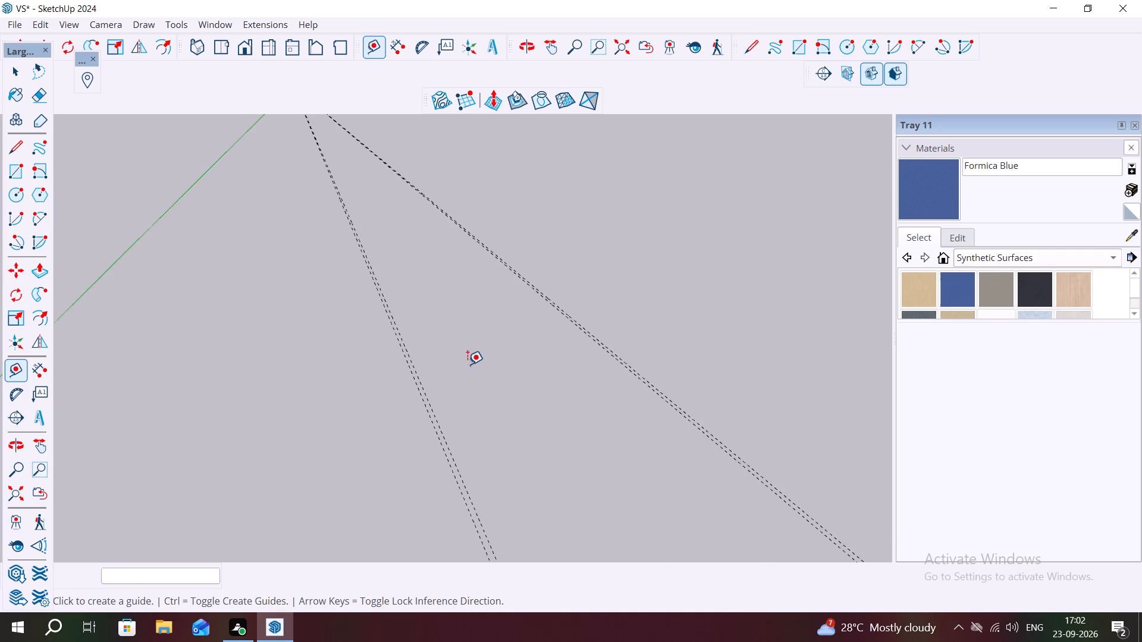
scroll(468, 364, "down", 2)
scroll(296, 149, "down", 14)
scroll(394, 384, "up", 12)
scroll(338, 368, "down", 7)
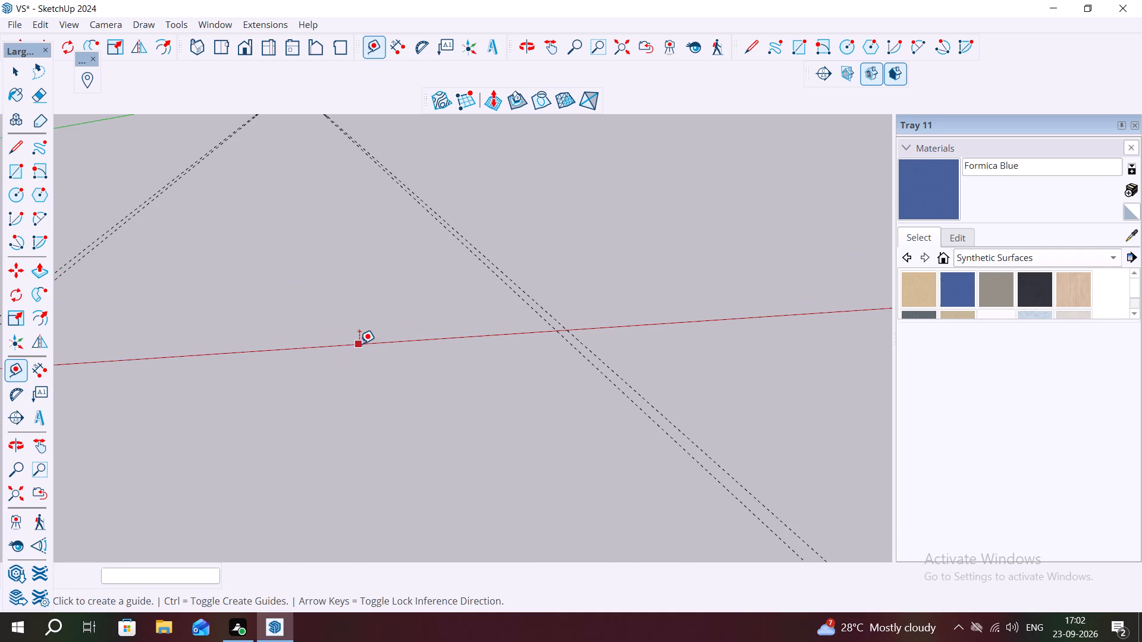
left_click(359, 344)
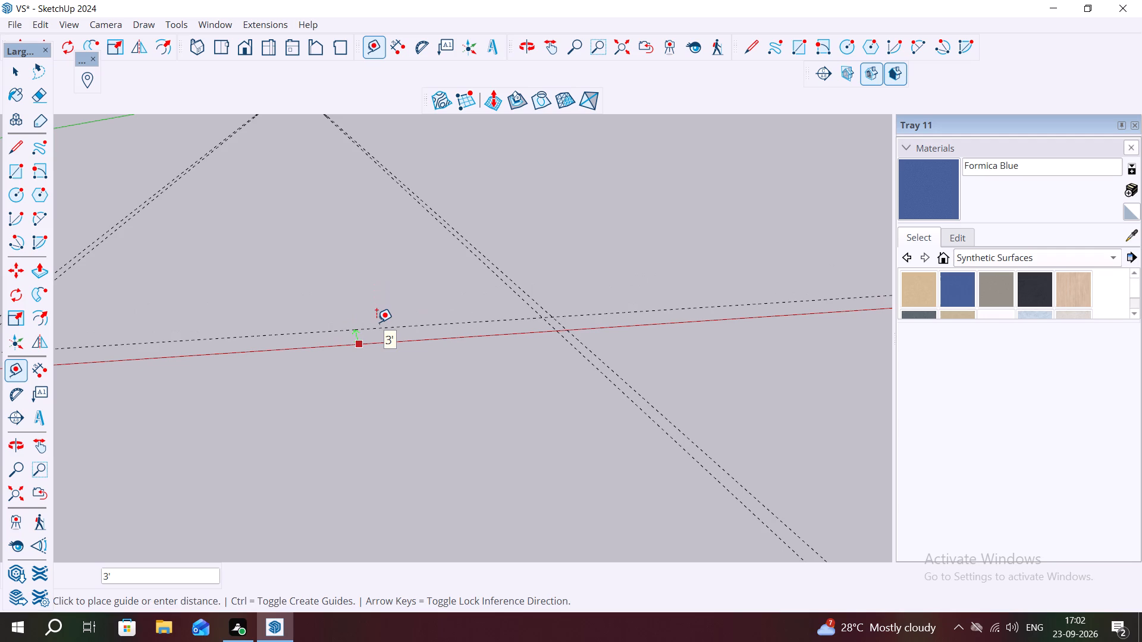
left_click(377, 322)
left_click(377, 327)
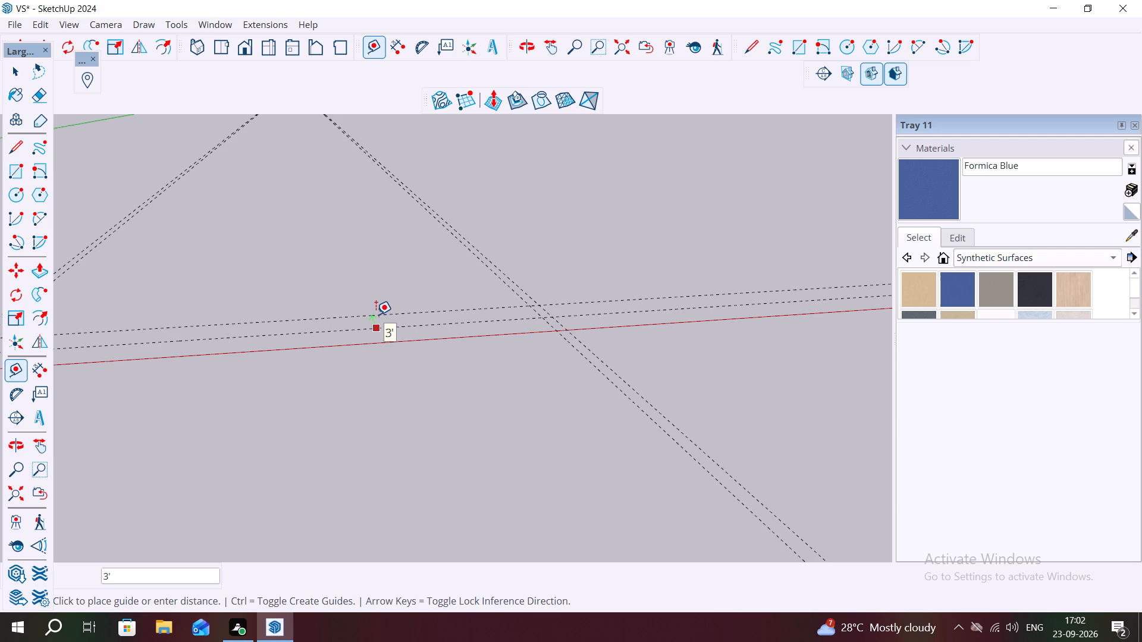
type("9\"")
key("Return")
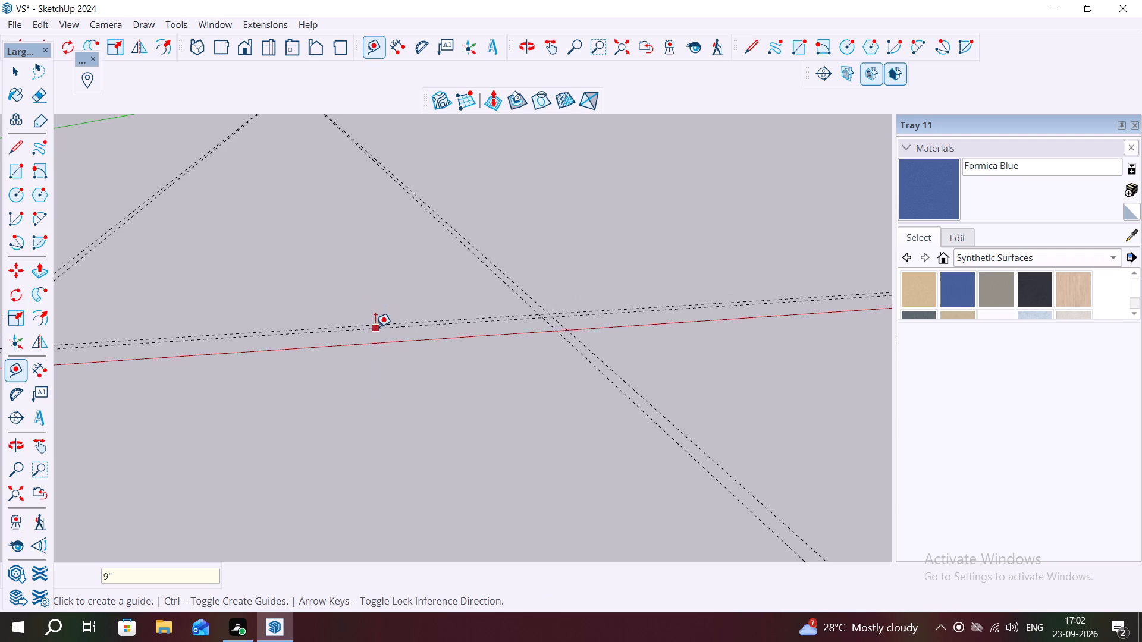
Place a guide 58' from the second red-direction guide, and another 9" beyond it for the rear wall.
scroll(389, 316, "up", 6)
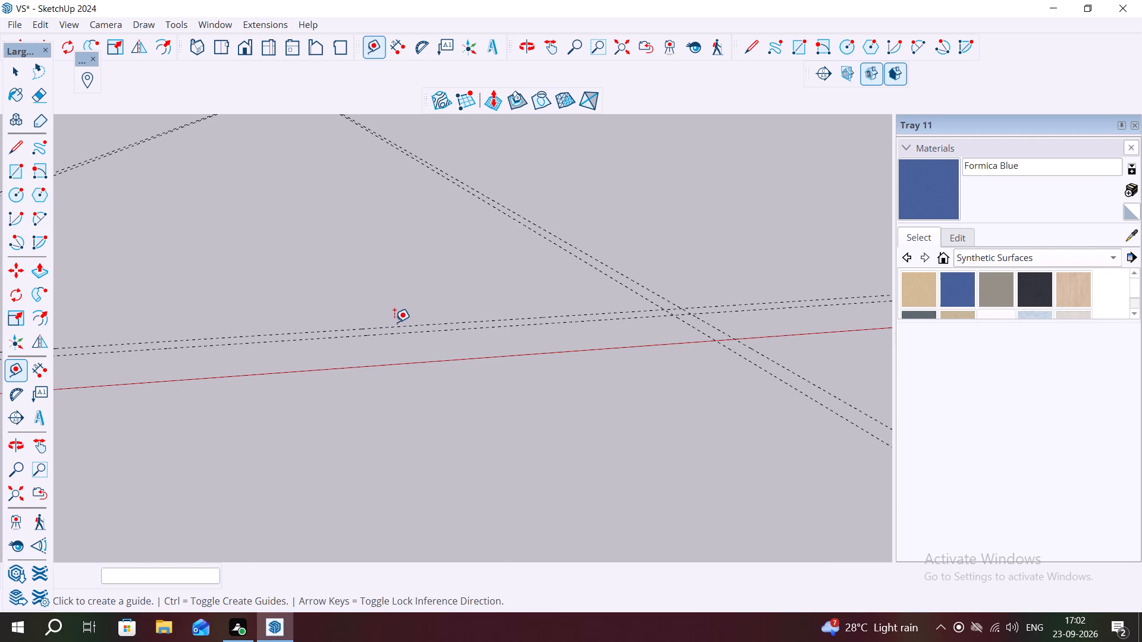
left_click(396, 324)
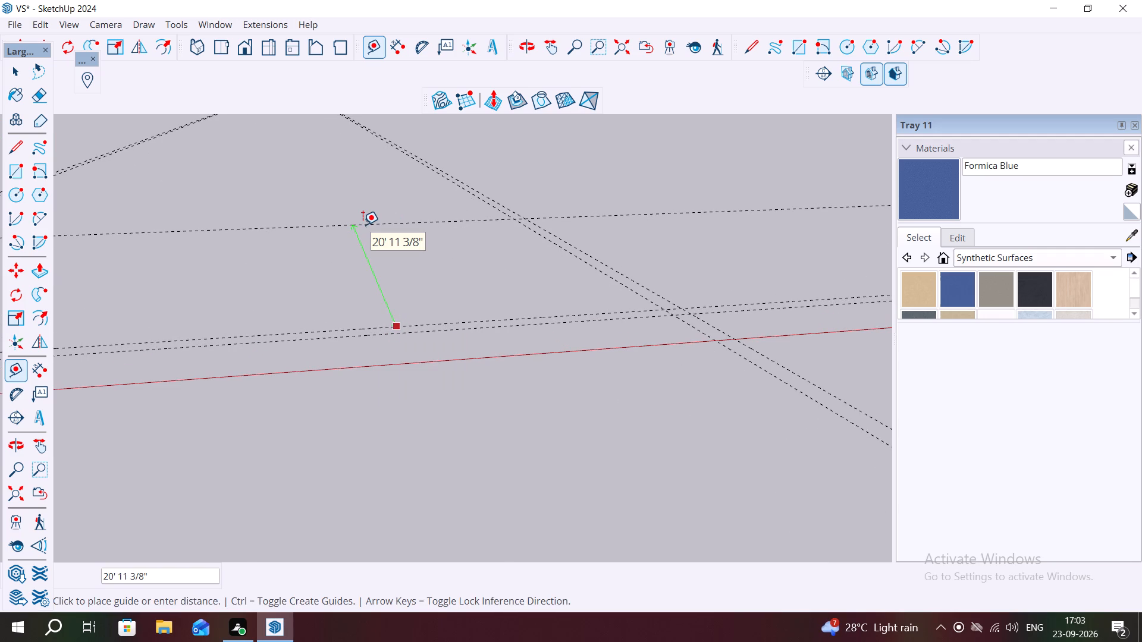
type("58'")
key("Return")
scroll(353, 152, "up", 7)
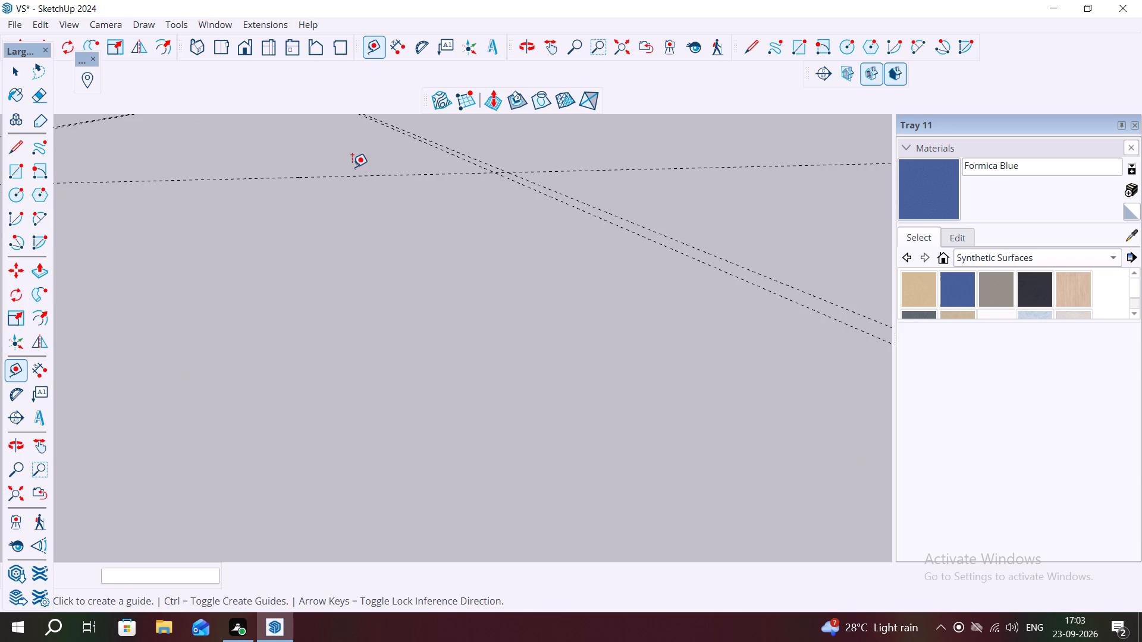
left_click(357, 174)
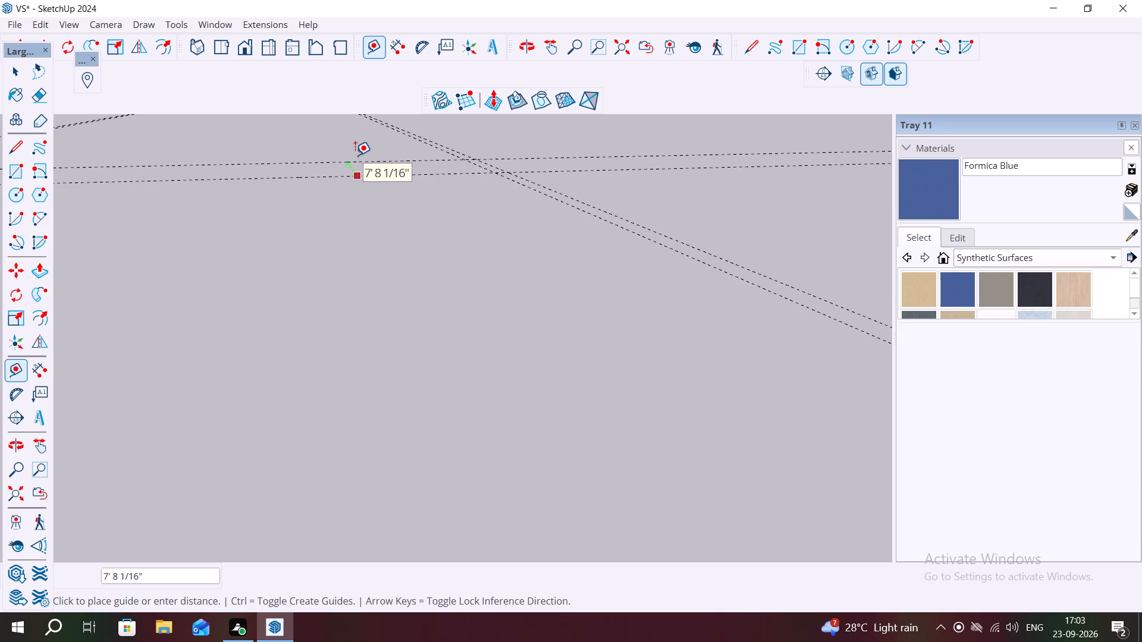
type("9\"")
key("Return")
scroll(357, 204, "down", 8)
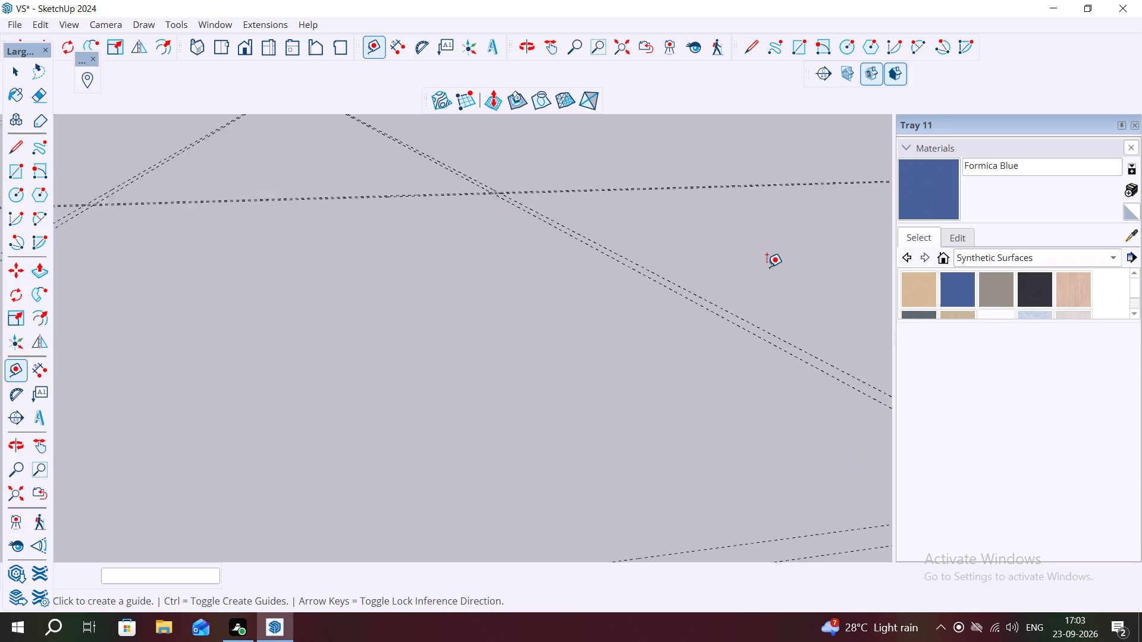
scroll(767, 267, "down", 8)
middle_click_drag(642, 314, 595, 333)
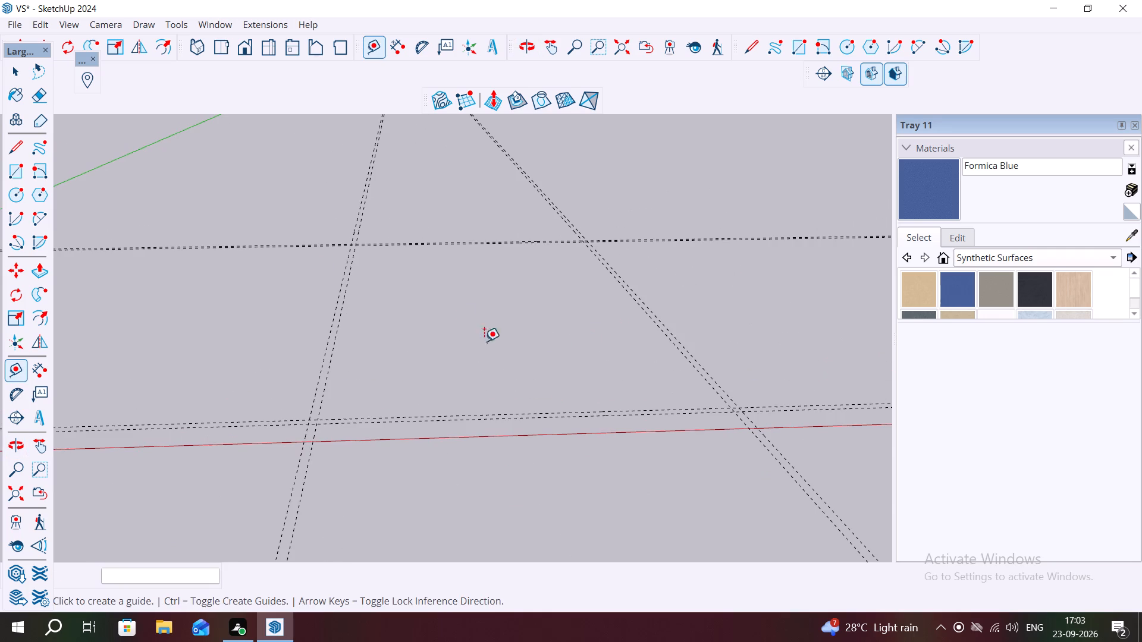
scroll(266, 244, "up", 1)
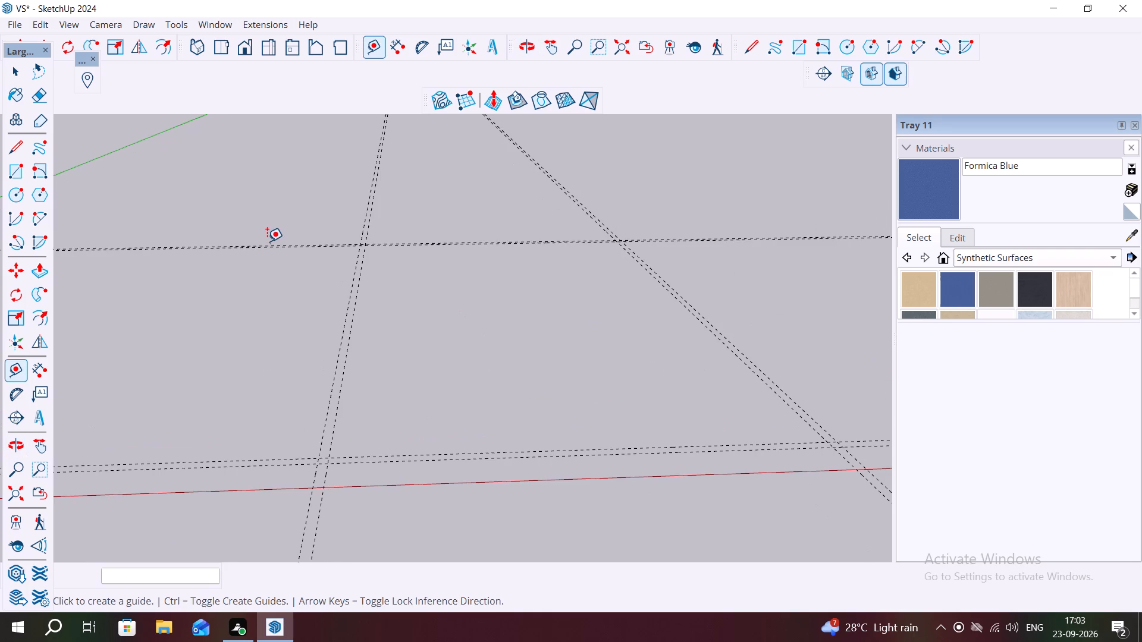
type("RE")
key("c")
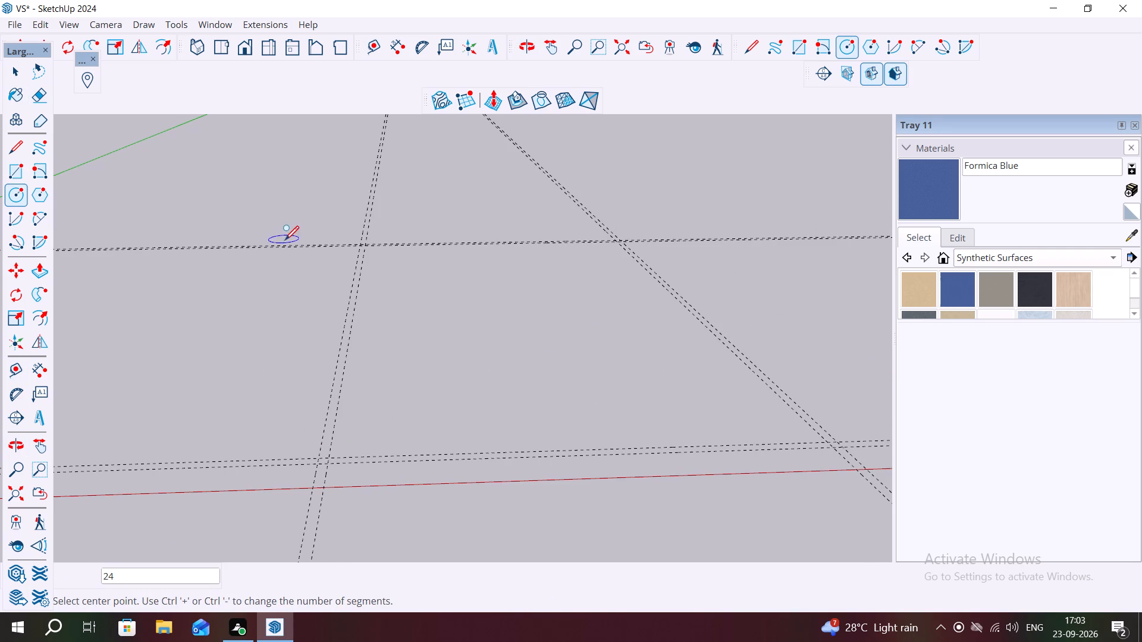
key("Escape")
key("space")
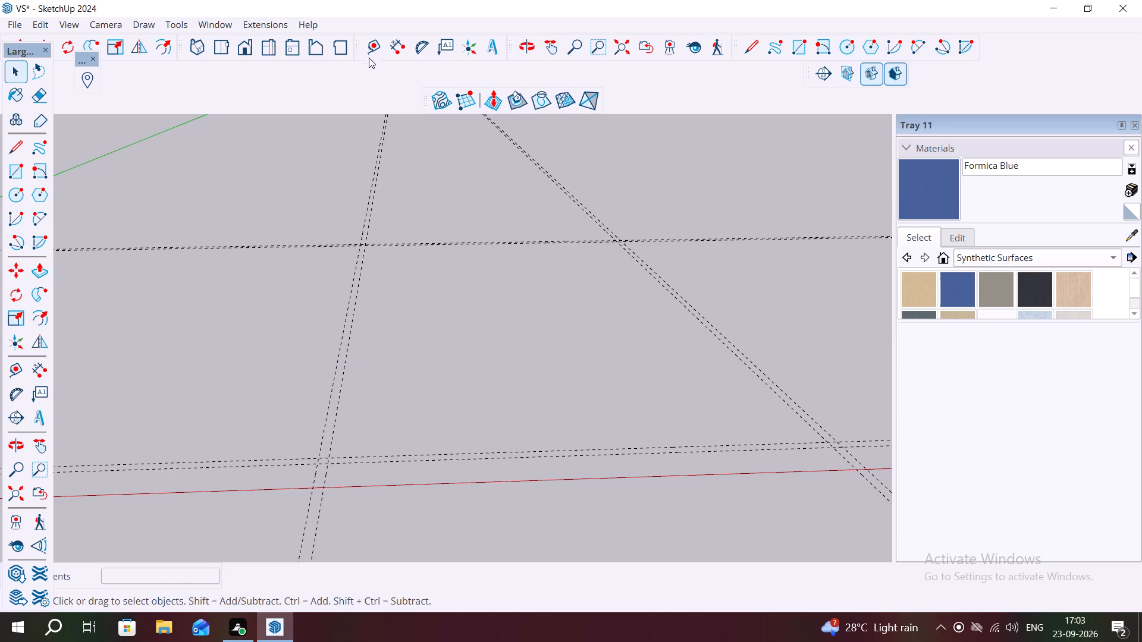
Place a guide 10' inside the layout from the inner guide of the first green-direction wall pair.
left_click(374, 43)
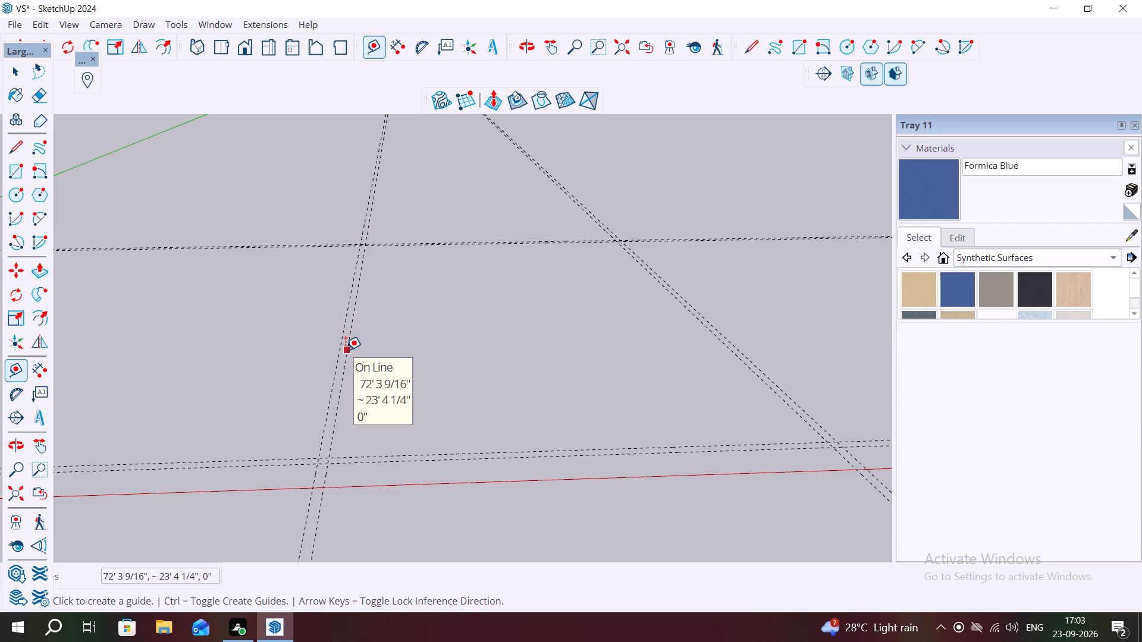
left_click(346, 350)
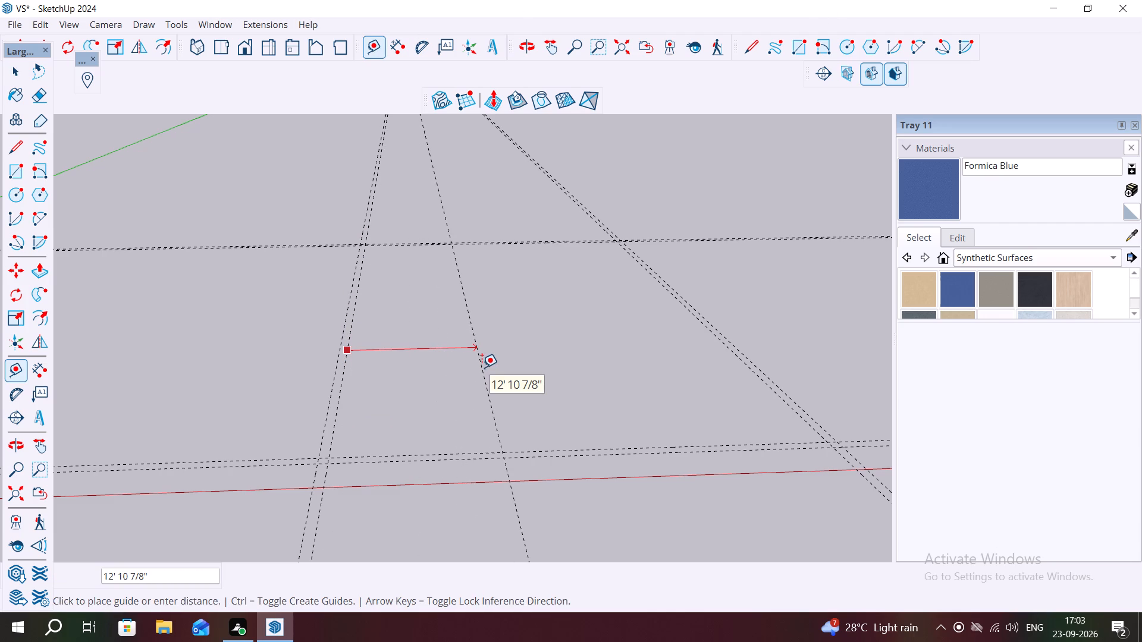
type("10'")
key("space")
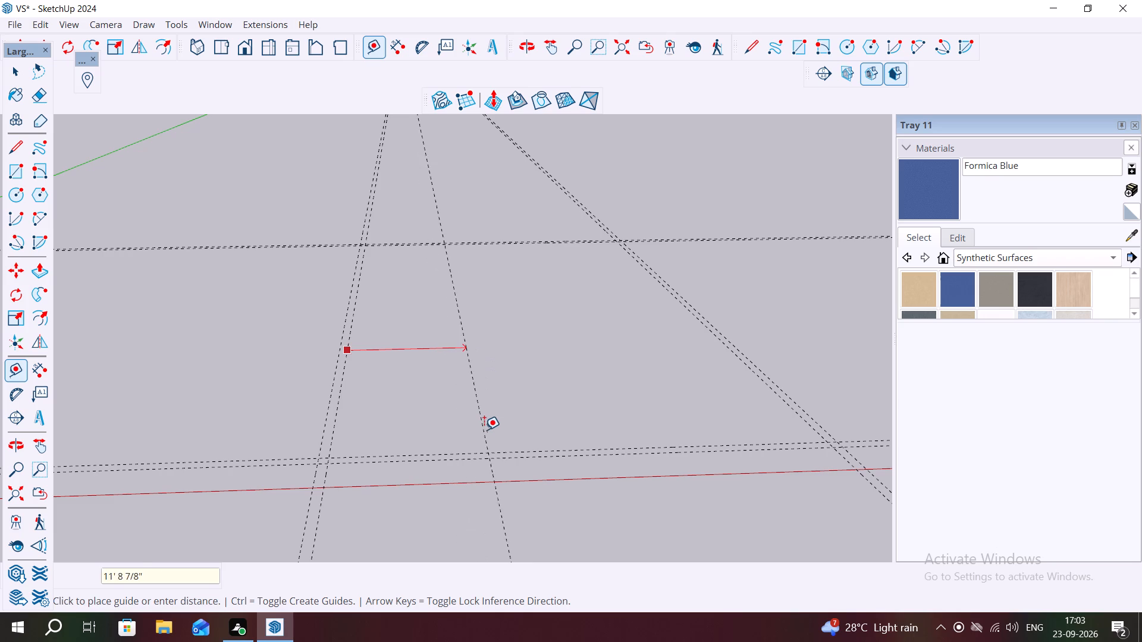
key("1")
type("0'")
key("Return")
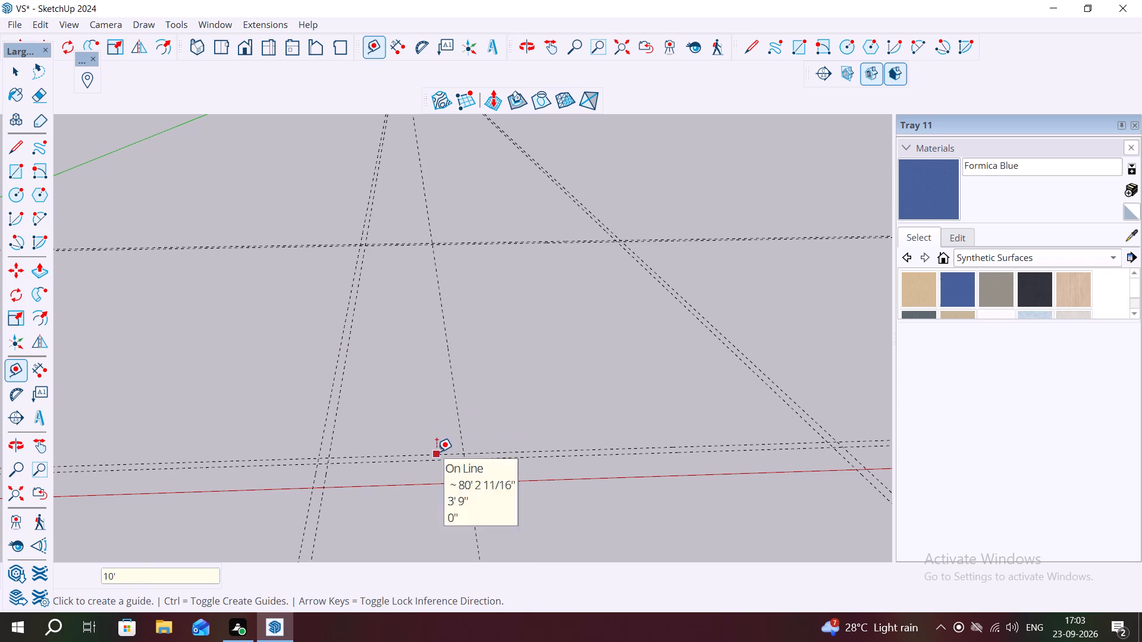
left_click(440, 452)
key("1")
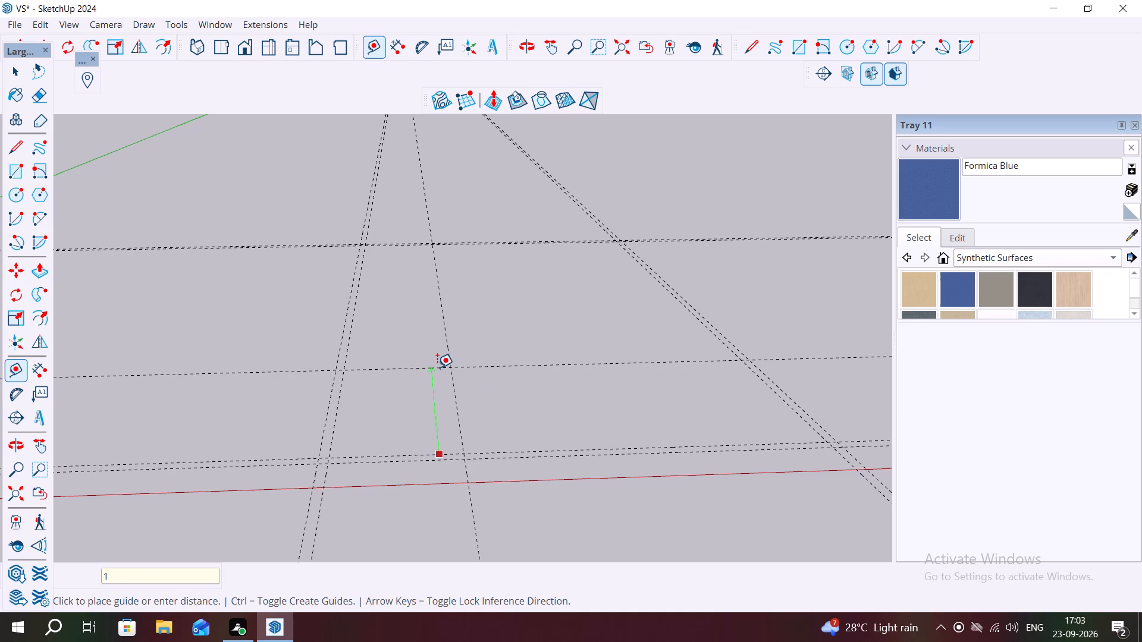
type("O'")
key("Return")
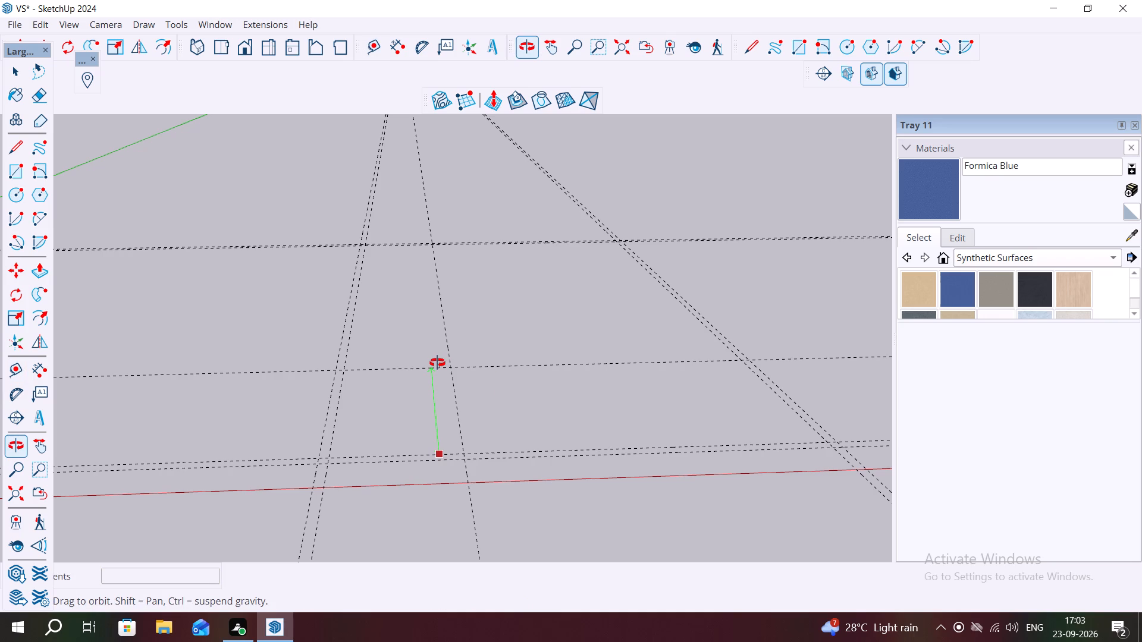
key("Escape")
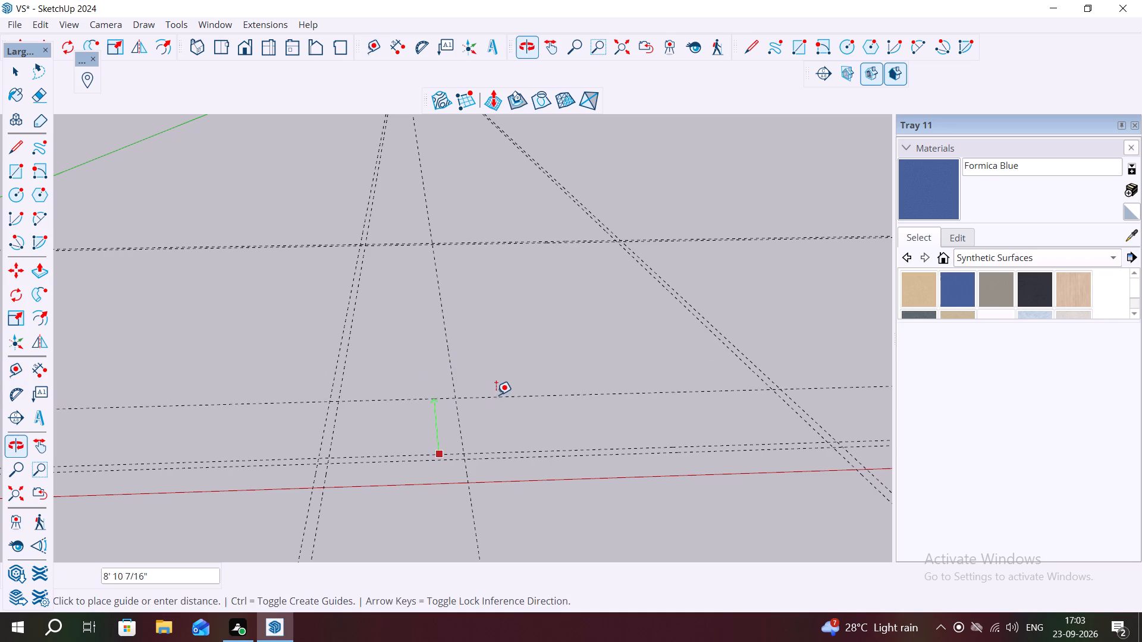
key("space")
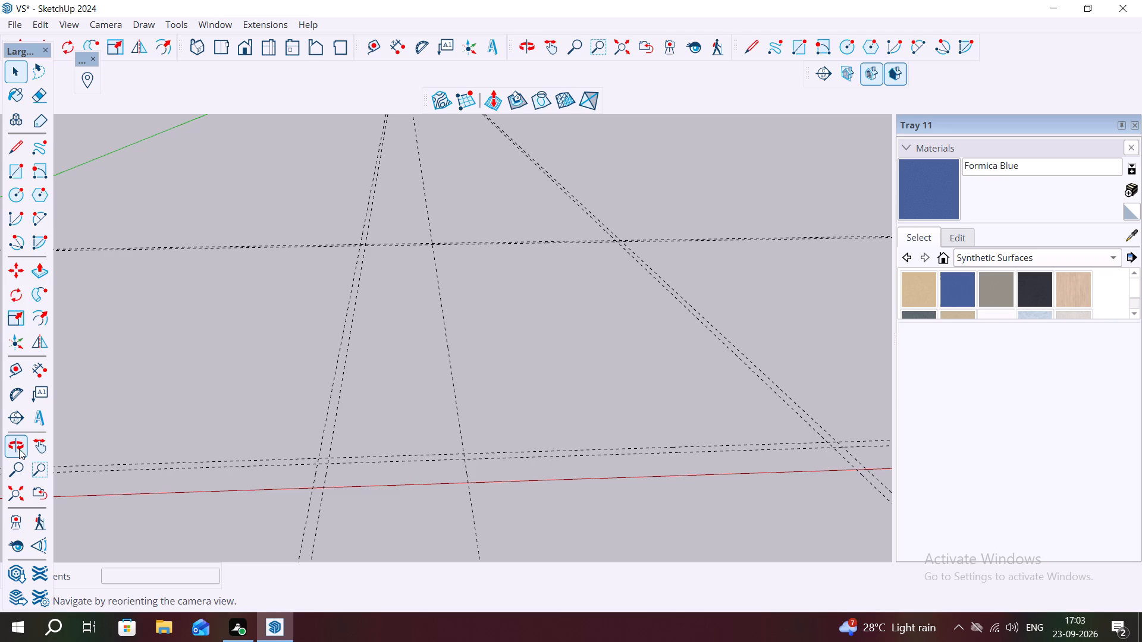
Place a guide 10' inside the layout from the inner front red-direction guide, and a second guide 9" beyond it.
left_click(16, 364)
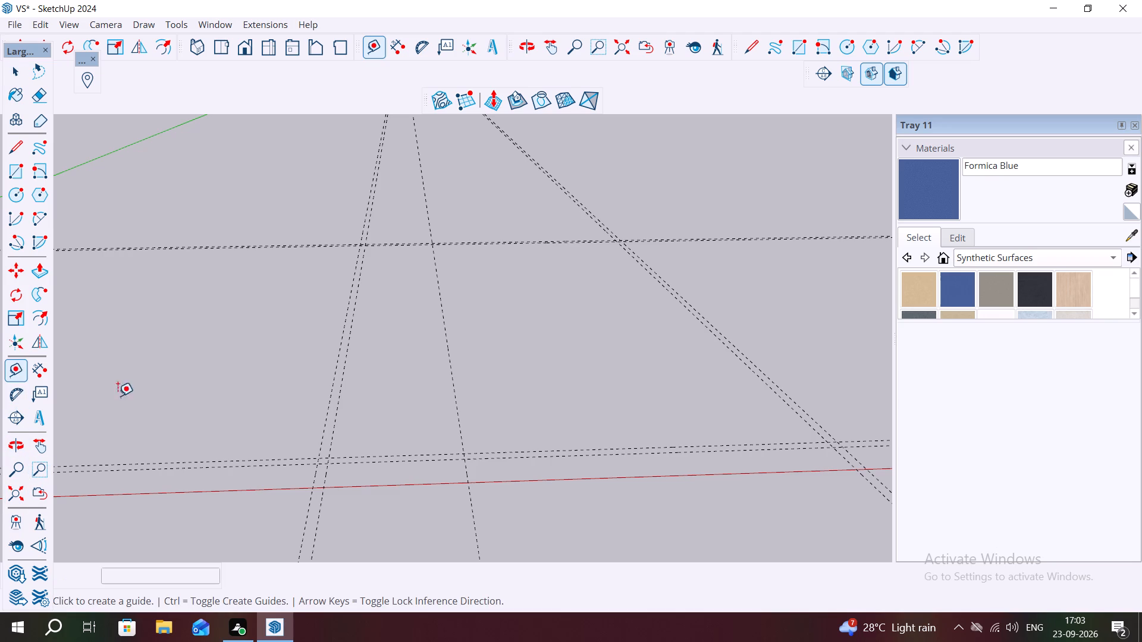
left_click(387, 454)
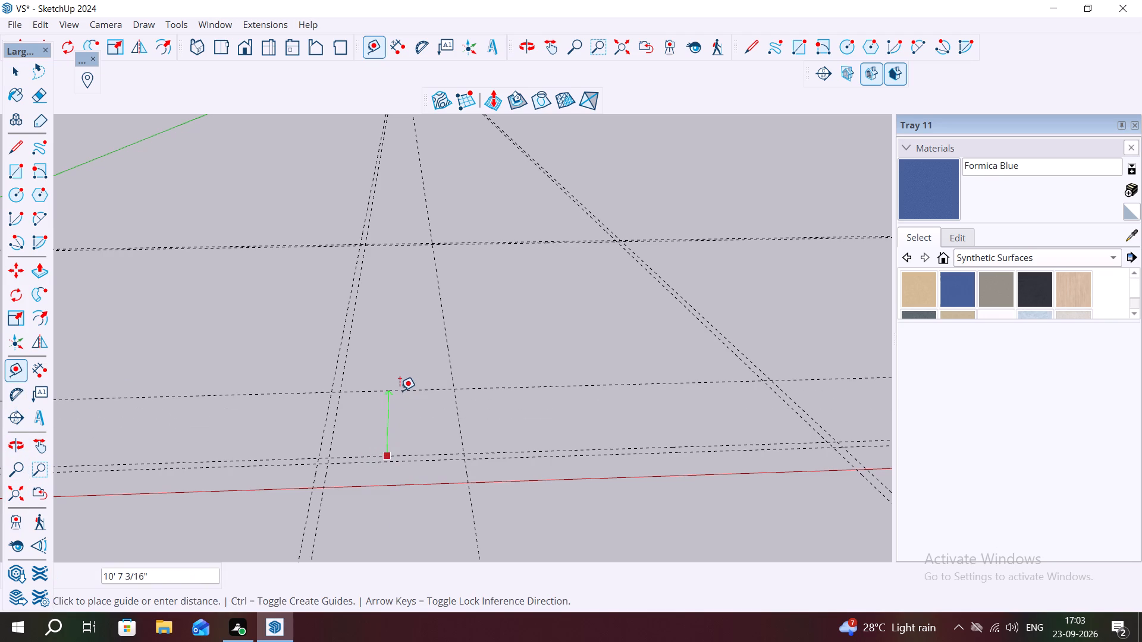
key("1")
type("0'")
key("Return")
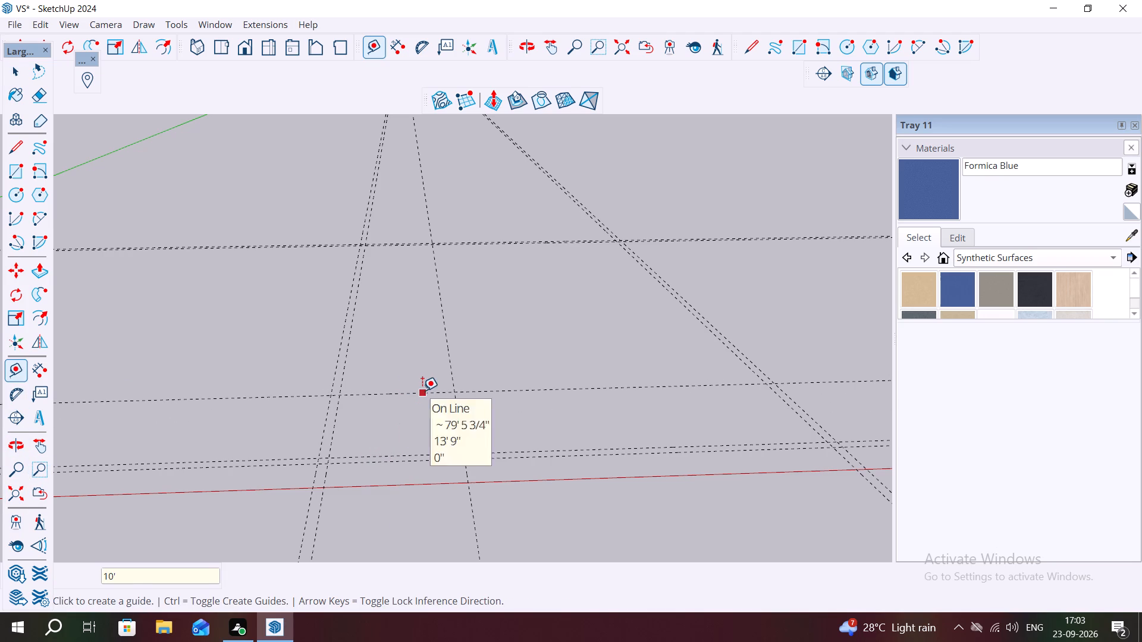
left_click(424, 391)
type("9\"")
key("Return")
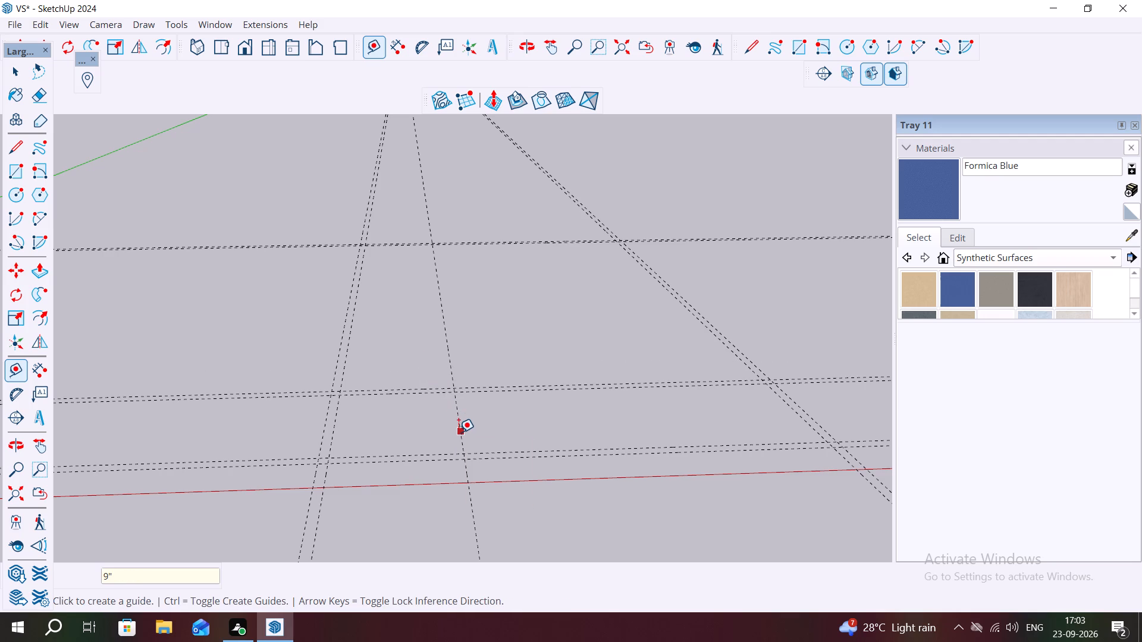
Place a guide 9" beyond the single inner green-direction guide to complete the intermediate wall pair.
left_click(459, 432)
type("9\"")
key("Return")
key("Escape")
key("space")
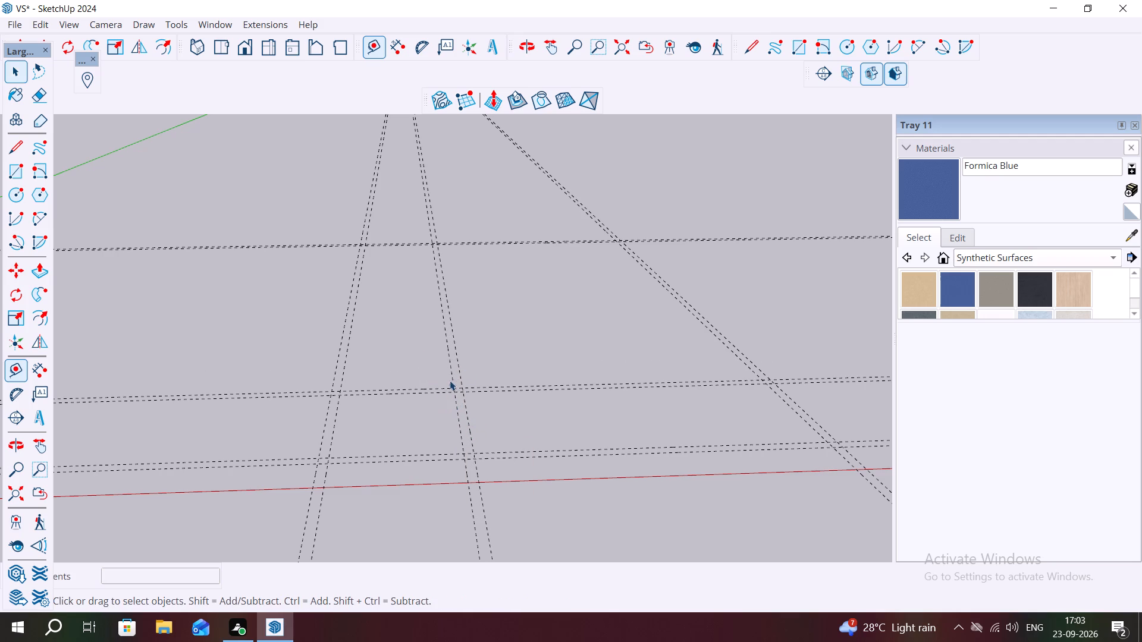
Draw a 28' 9" by 9" wall rectangle along the inner red-direction guide pair, from the intermediate green-direction pair to the far side pair.
key("r")
scroll(484, 395, "up", 6)
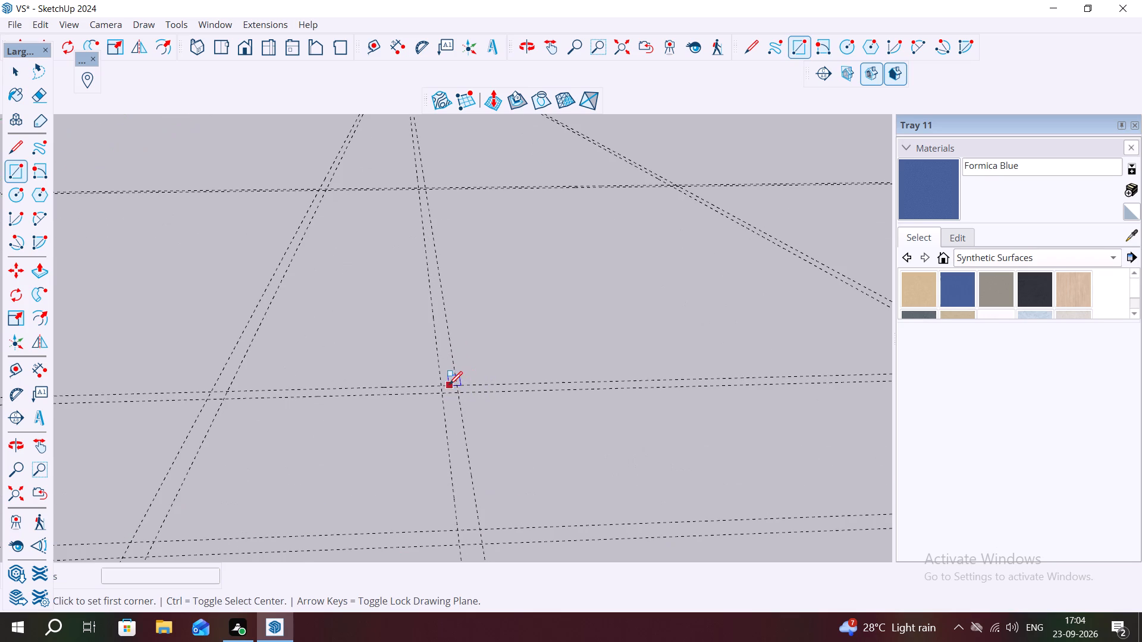
left_click(442, 396)
scroll(432, 367, "down", 5)
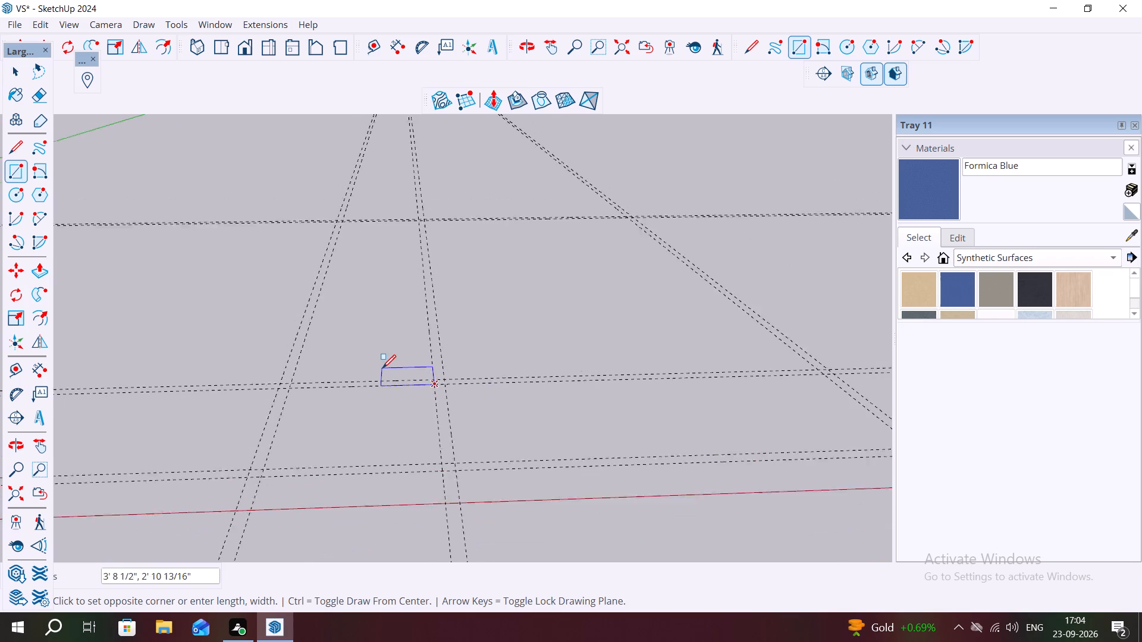
scroll(382, 368, "down", 1)
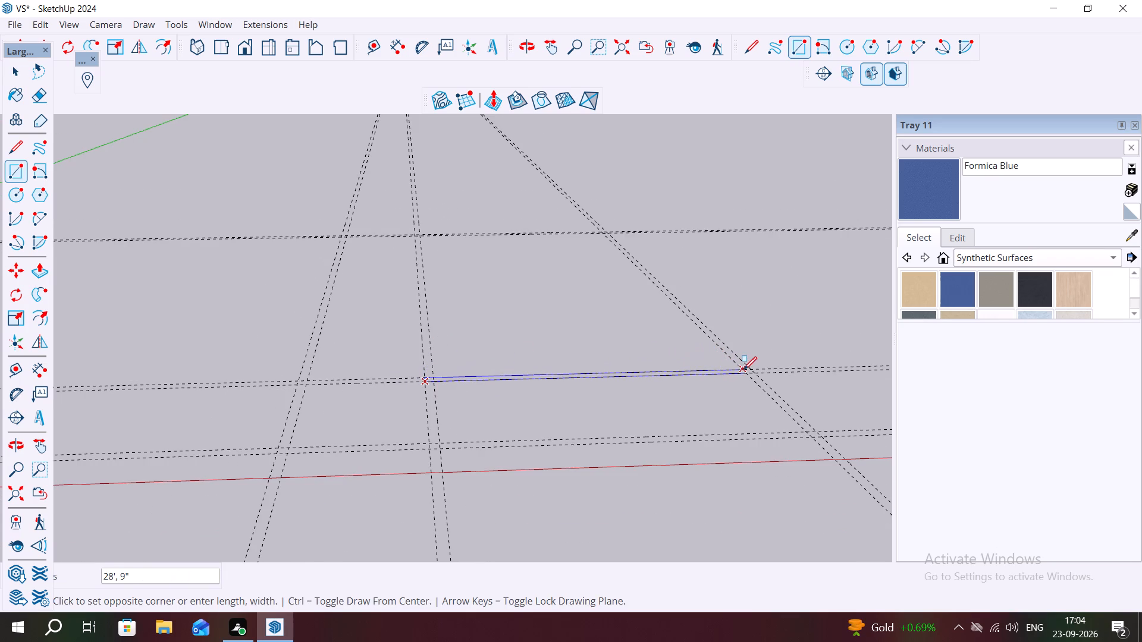
left_click(753, 369)
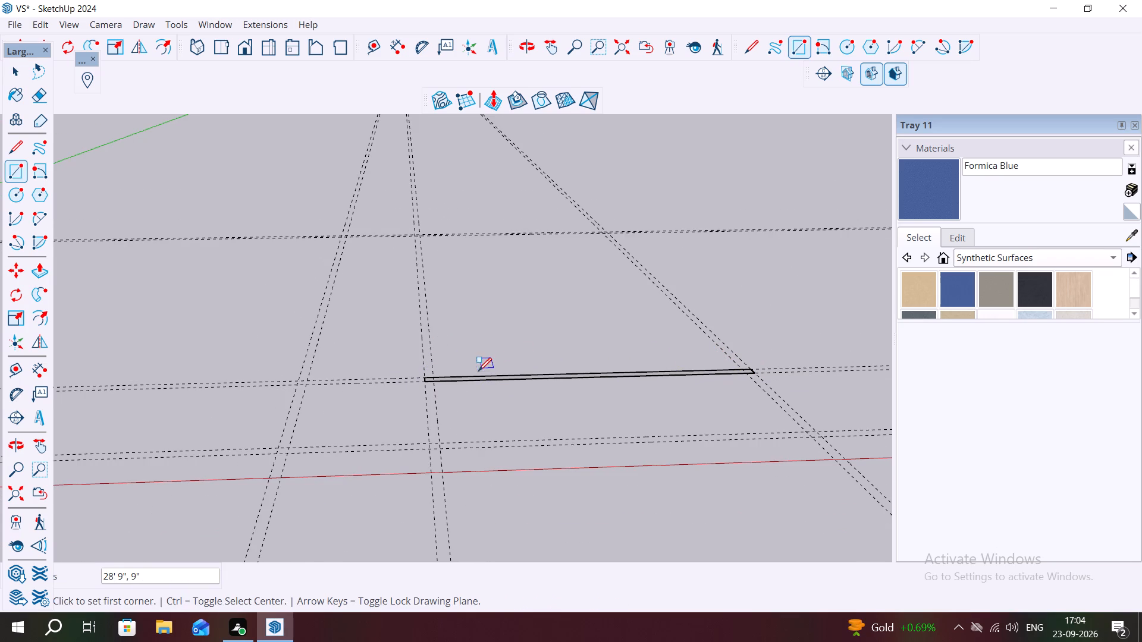
Draw a 10' 9" by 9" return wall rectangle to the front guides and a matching 10' 9" by 9" front wall rectangle.
scroll(436, 387, "up", 3)
left_click(422, 379)
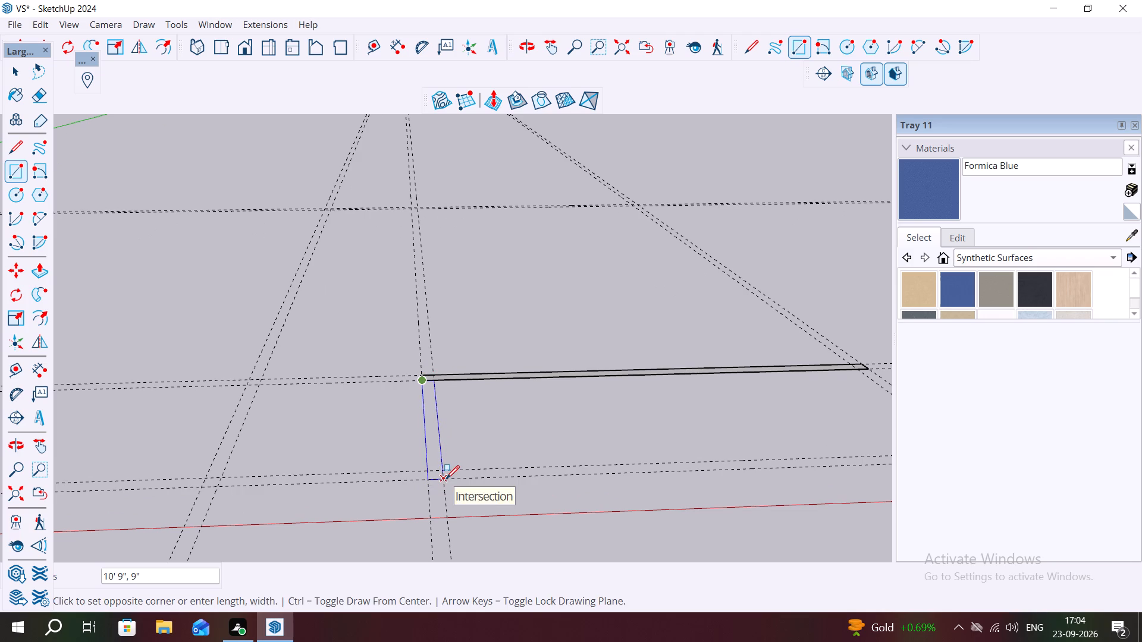
left_click(446, 479)
left_click(424, 469)
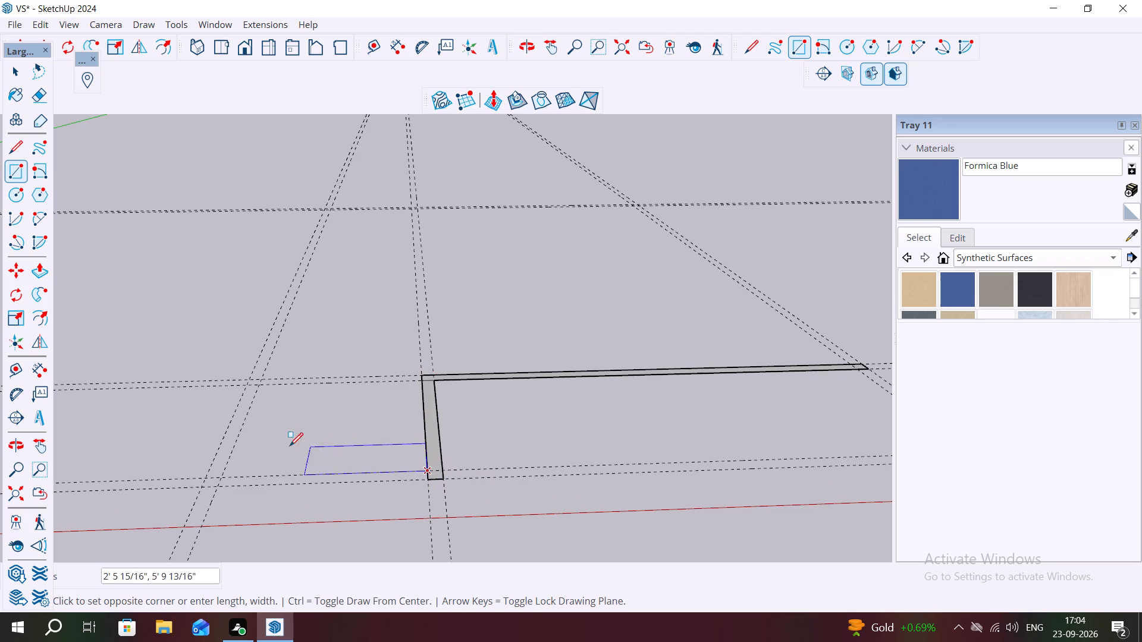
left_click(205, 488)
Draw a 9" wide side wall rectangle from the front wall's outer end along the first green-direction guide pair to the outermost rear guide.
left_click(208, 474)
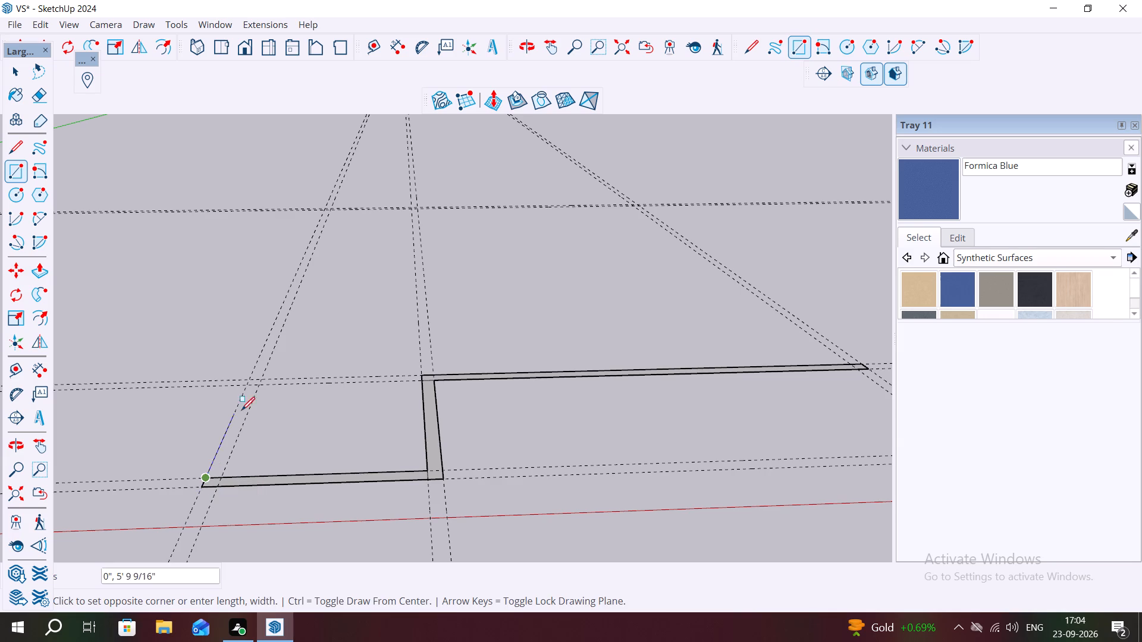
scroll(246, 353, "down", 2)
scroll(255, 305, "down", 2)
scroll(309, 226, "up", 12)
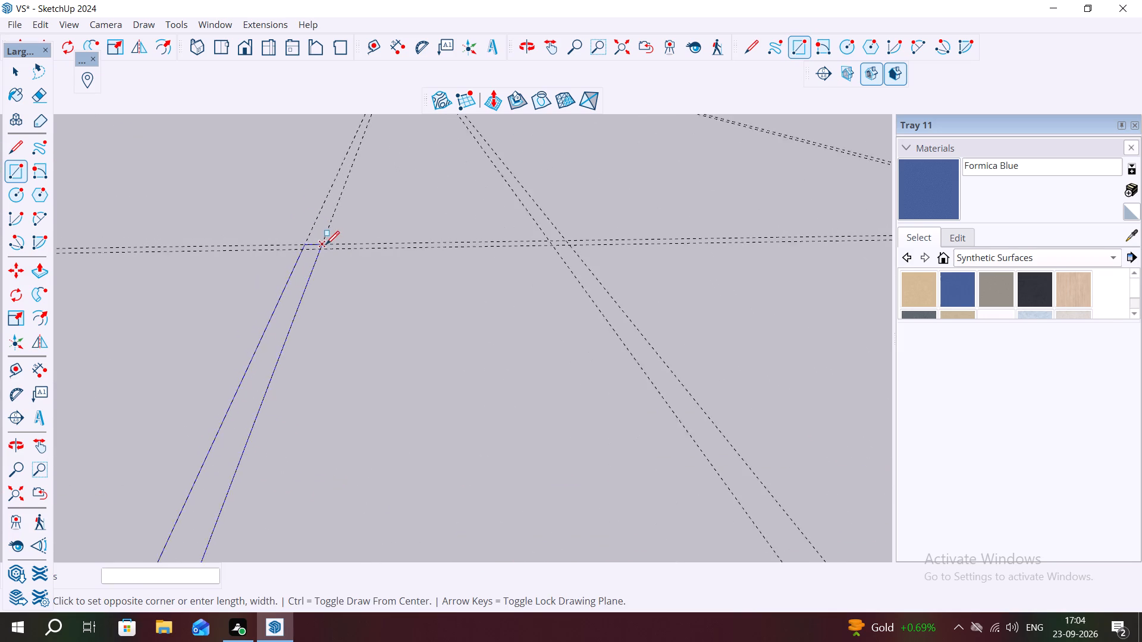
scroll(326, 244, "up", 13)
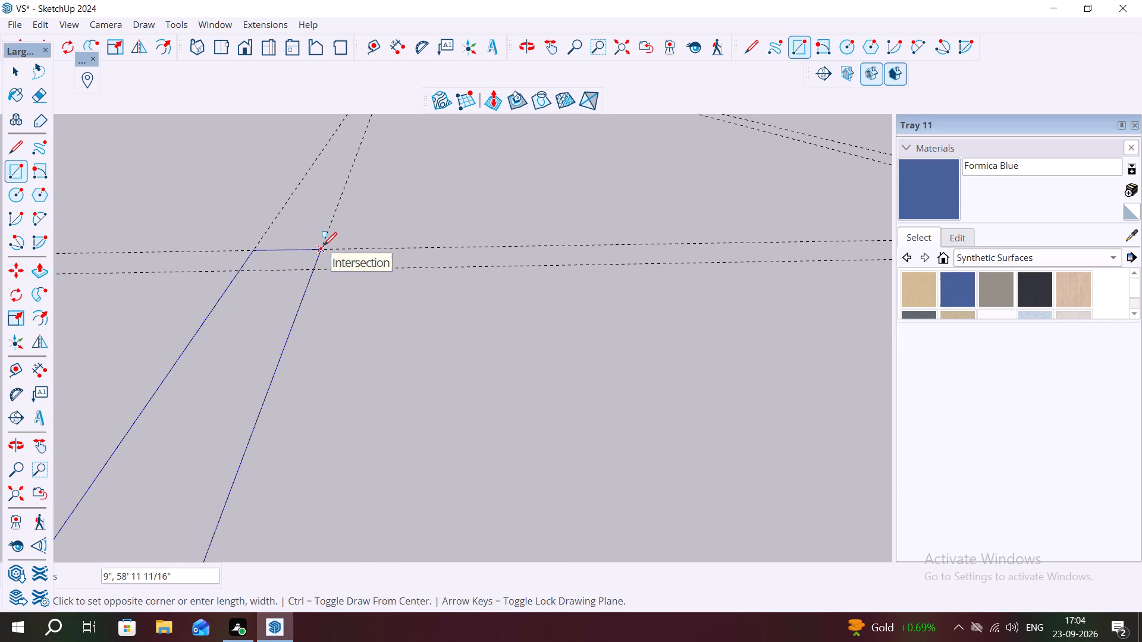
left_click(324, 246)
Draw a 38' 9" by 9" rear wall rectangle between the rear guides, from the long side wall to the far side's outer guide.
left_click(324, 248)
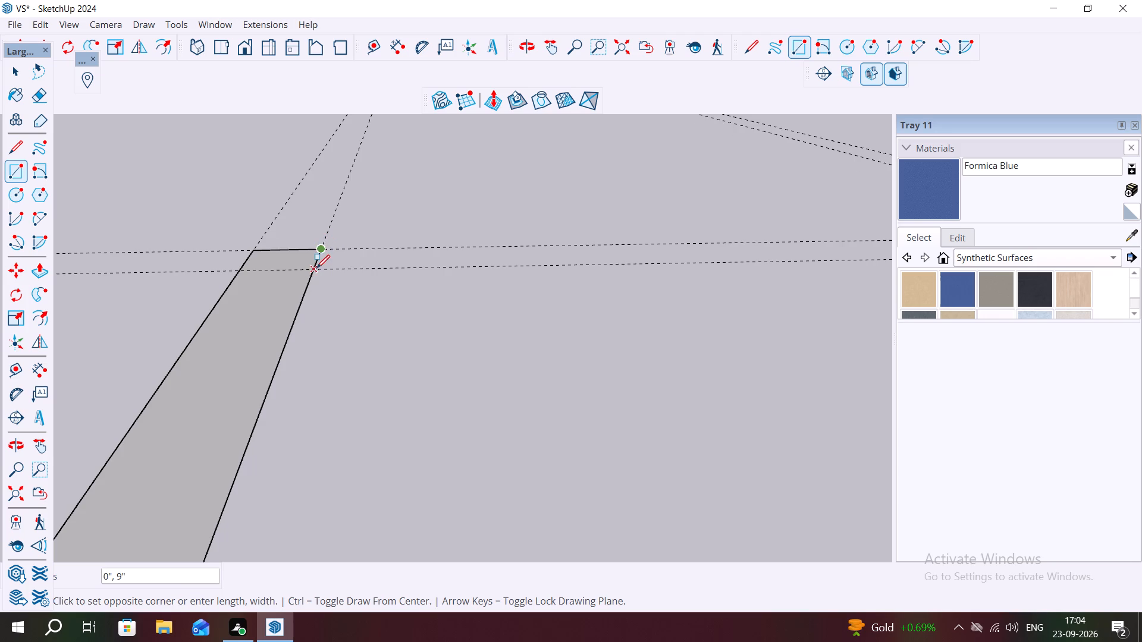
scroll(316, 268, "down", 8)
scroll(222, 243, "down", 4)
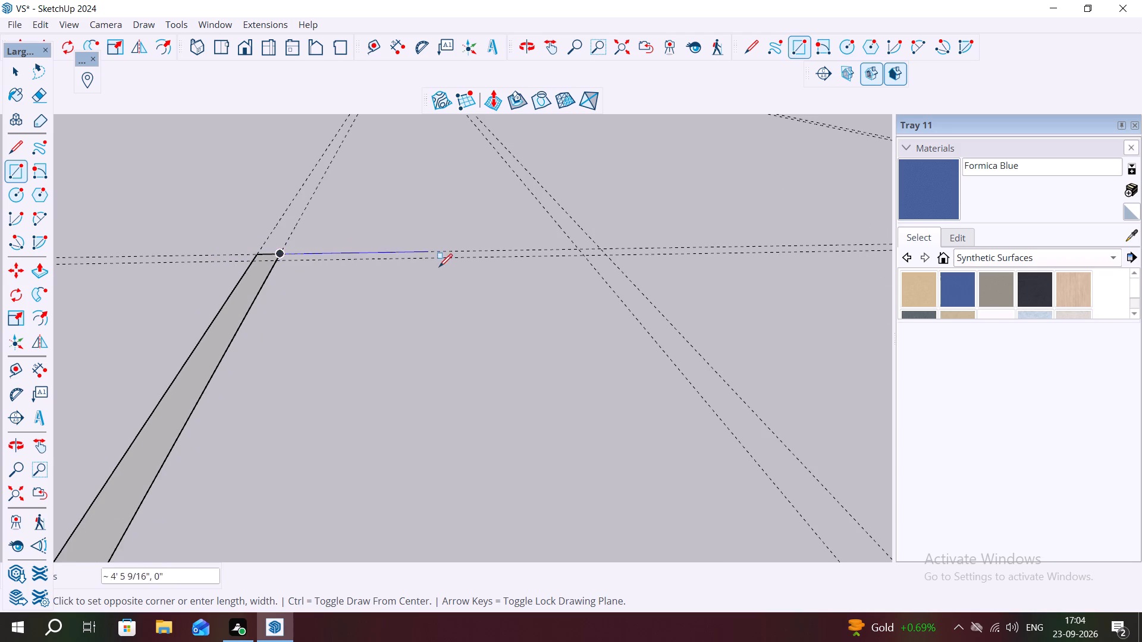
scroll(440, 267, "down", 6)
scroll(608, 255, "down", 5)
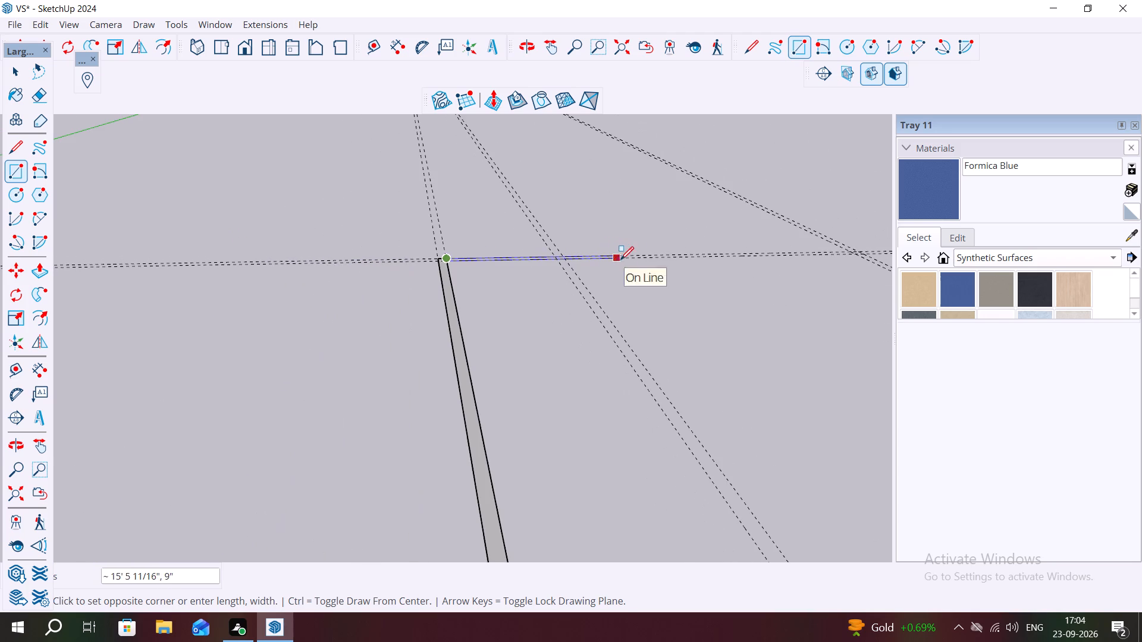
scroll(848, 240, "up", 9)
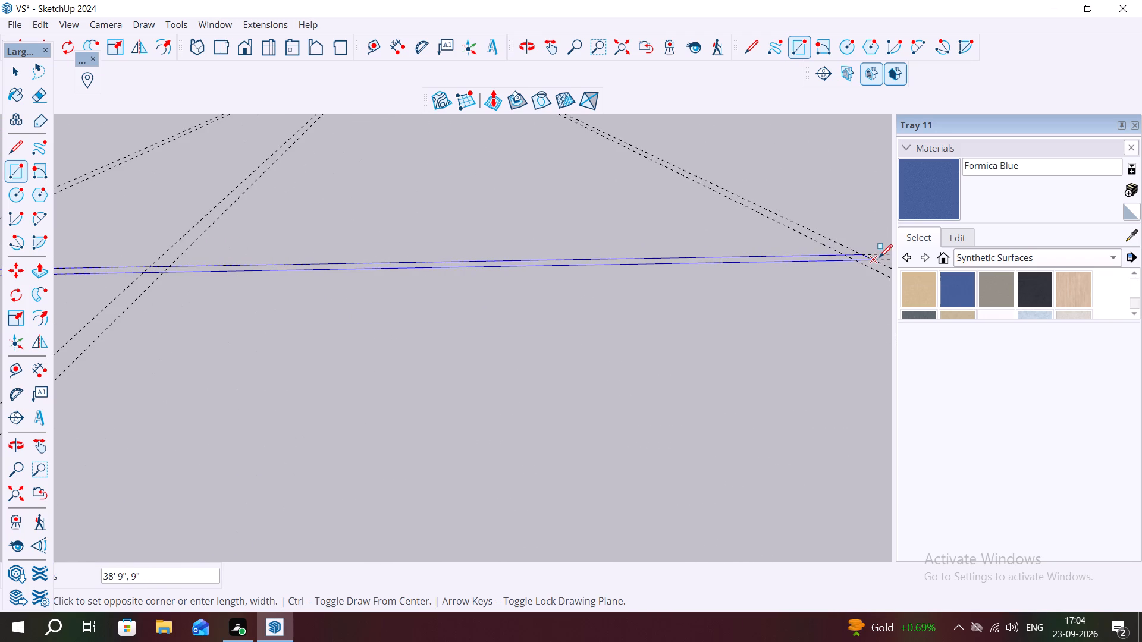
scroll(869, 257, "up", 7)
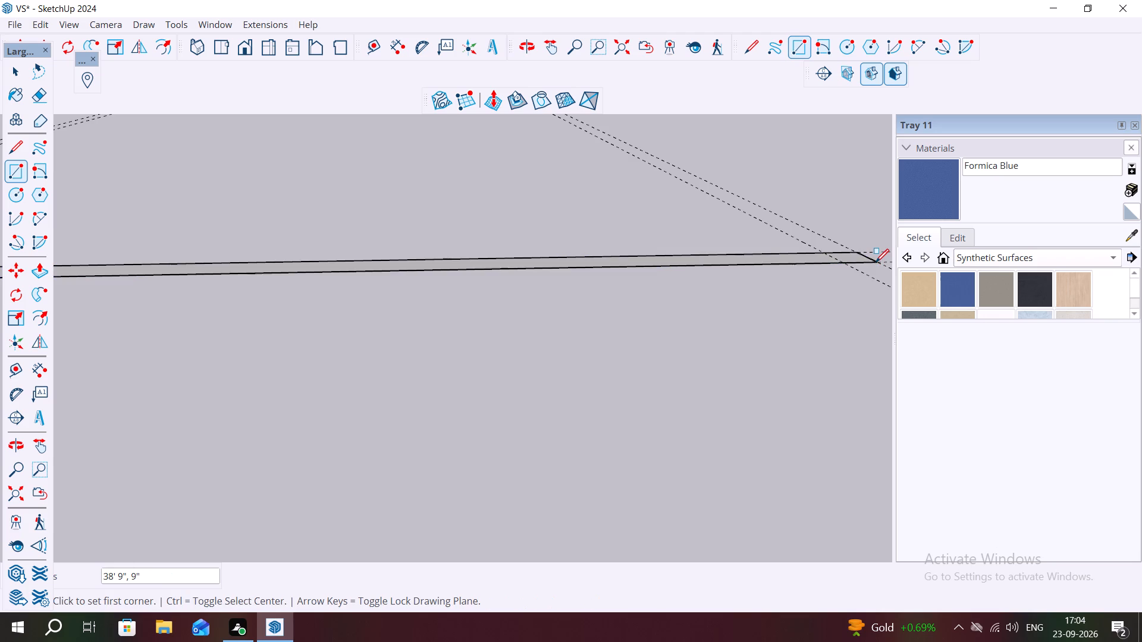
left_click(876, 262)
Draw a 47' 3" by 9" wall rectangle along the far green-direction guide pair, joining the rear wall to the recessed front wall.
scroll(688, 250, "down", 14)
scroll(613, 260, "up", 4)
left_click(591, 261)
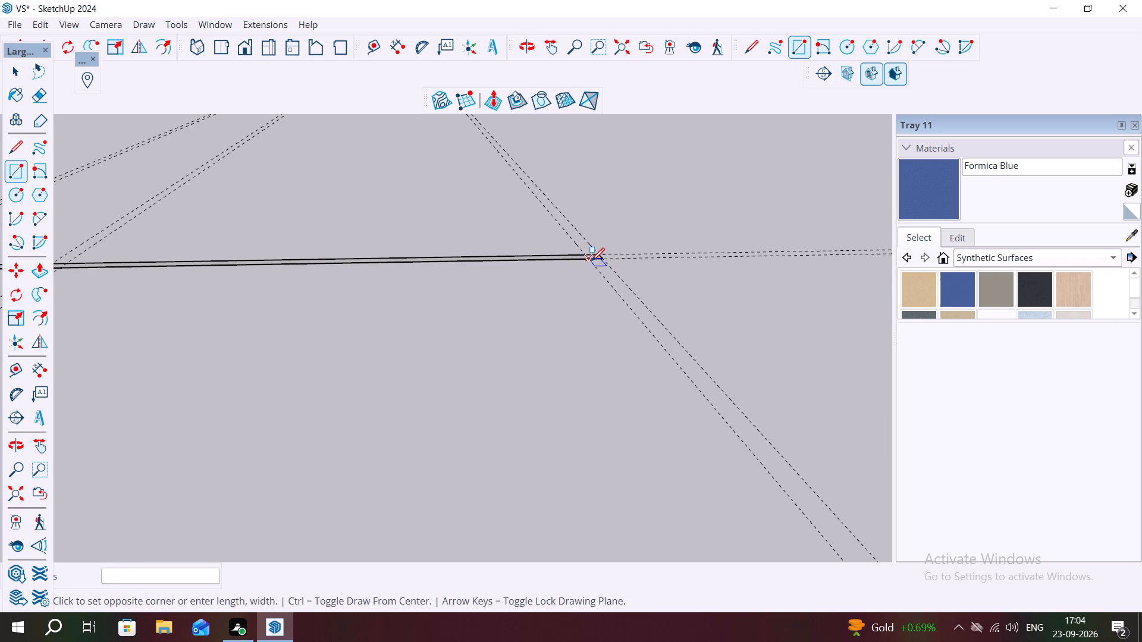
scroll(607, 293, "down", 3)
scroll(473, 238, "down", 3)
scroll(424, 199, "down", 7)
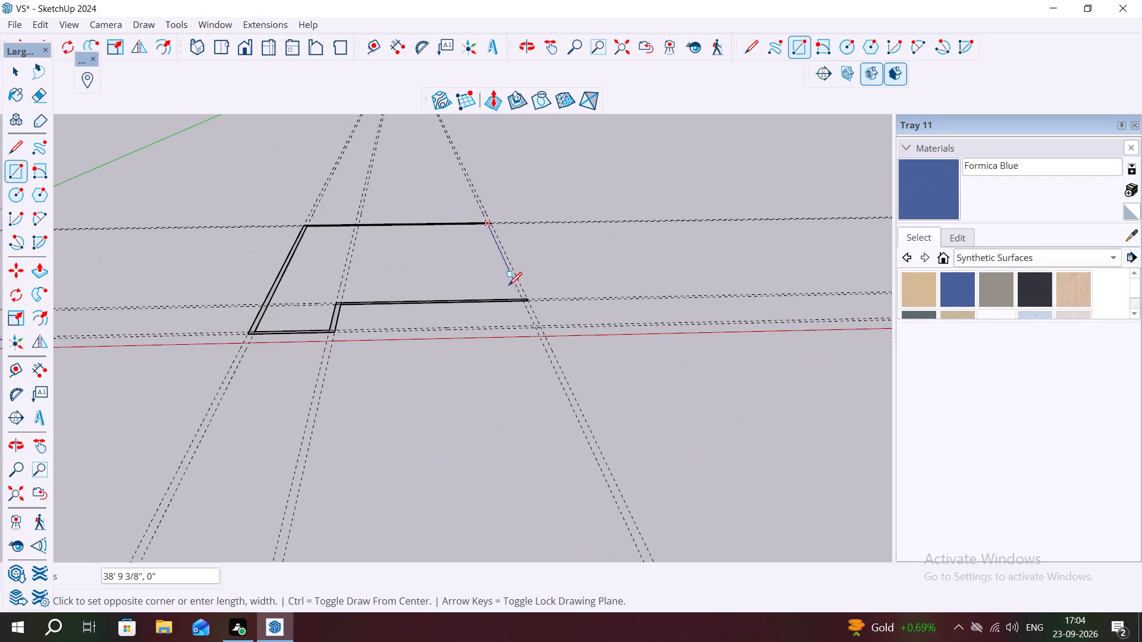
scroll(527, 297, "up", 10)
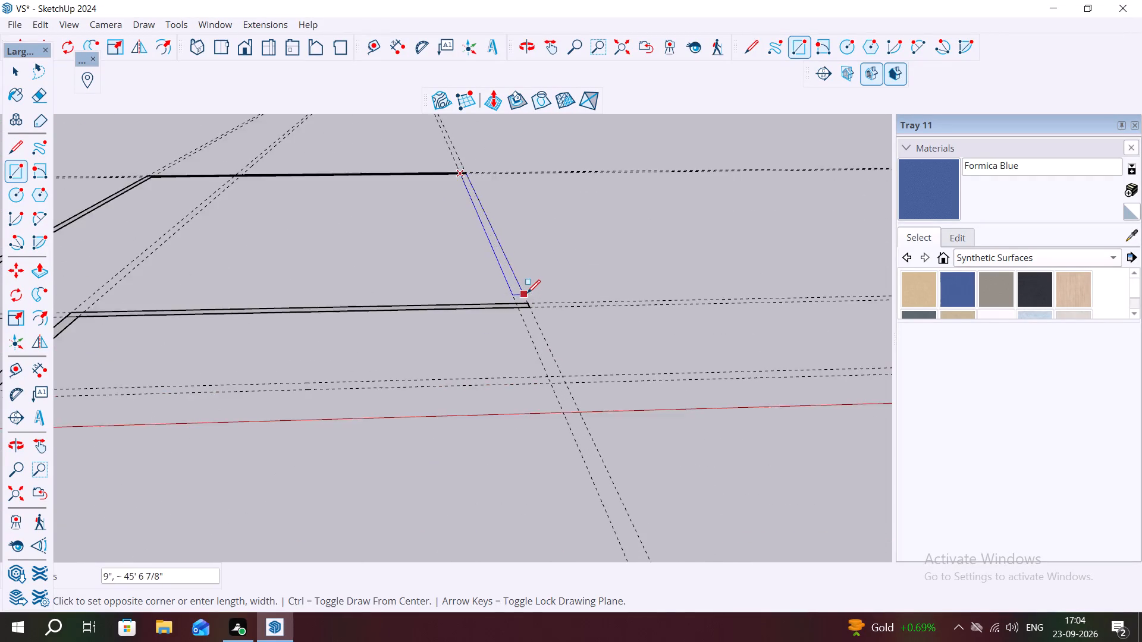
scroll(527, 293, "up", 2)
left_click(523, 307)
key("Escape")
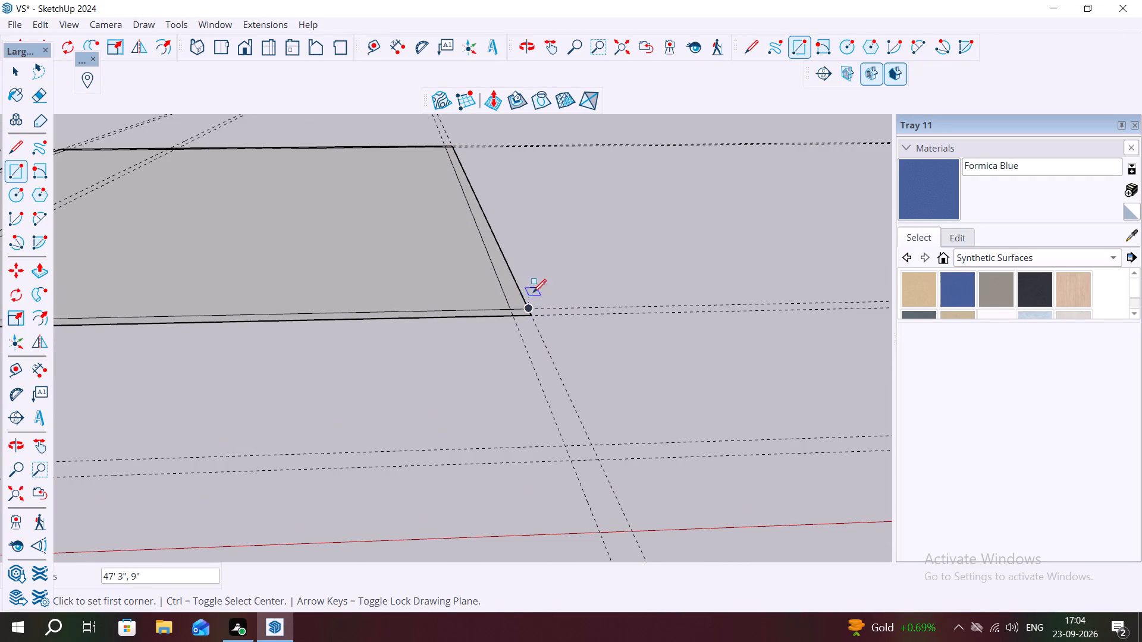
Cut out the large floor face enclosed by the walls, keeping only the wall strips.
scroll(628, 281, "down", 3)
key("space")
scroll(708, 298, "down", 3)
left_click(463, 257)
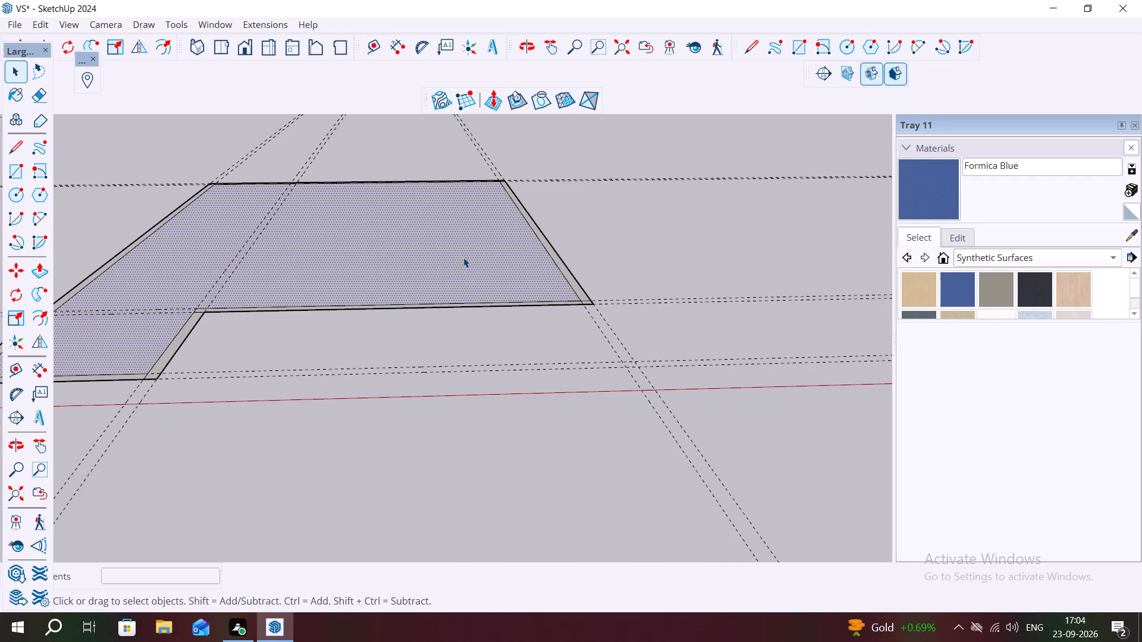
key("ctrl+x")
Examine the wall outline closely around the projecting front section and its corners.
scroll(269, 284, "down", 4)
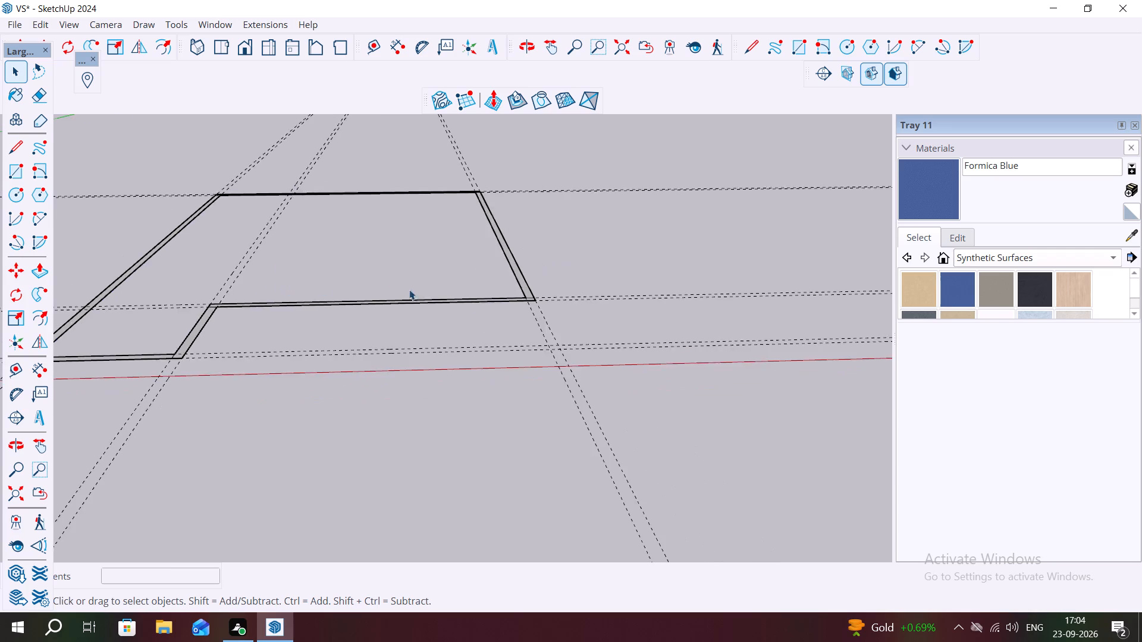
scroll(409, 289, "down", 4)
scroll(272, 334, "up", 9)
middle_click_drag(274, 323, 310, 397)
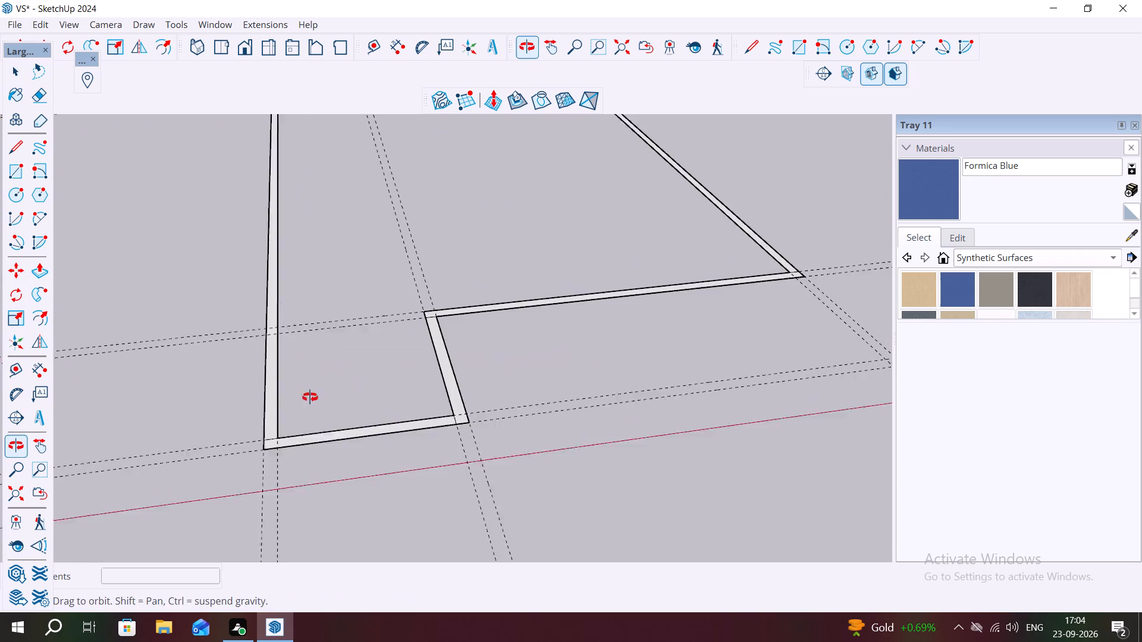
middle_click_drag(310, 397, 310, 398)
scroll(315, 433, "up", 6)
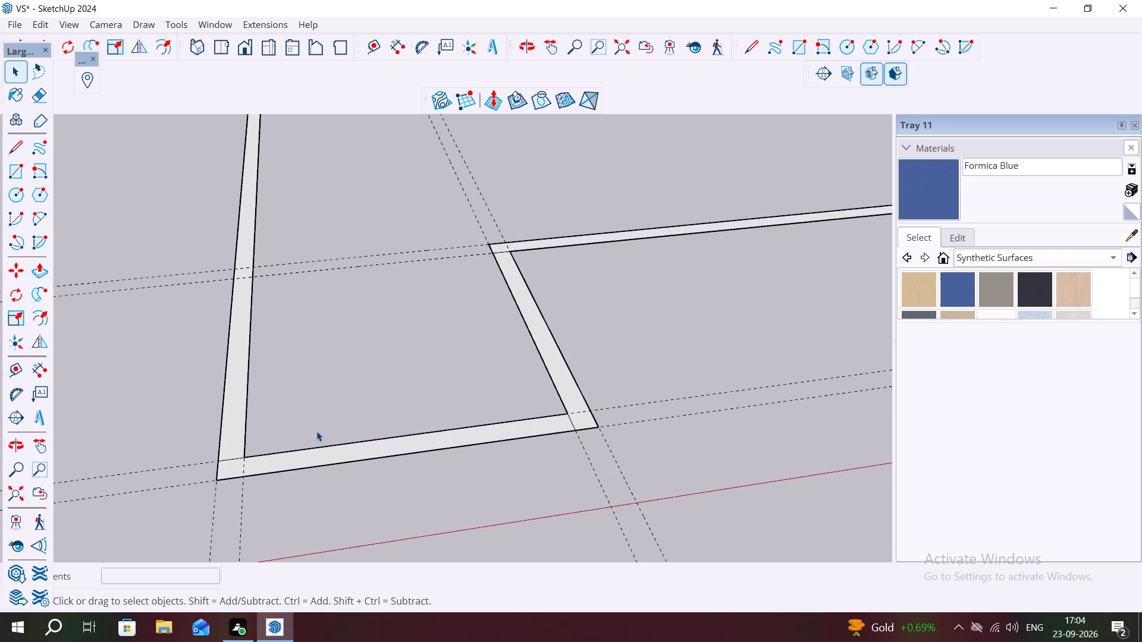
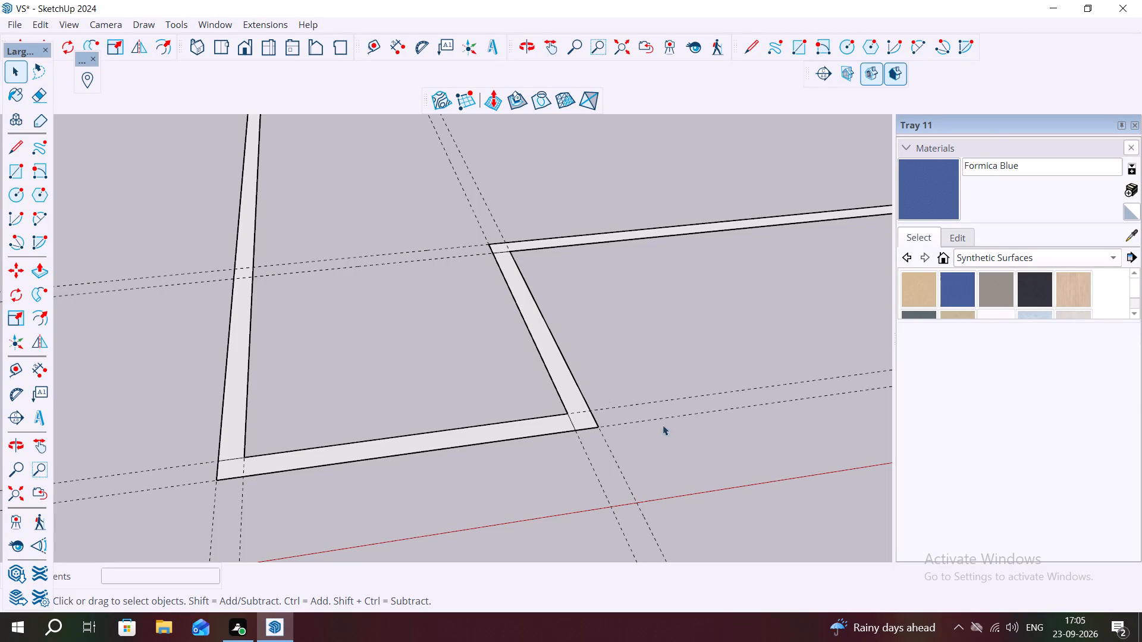
Draw a 3' by 9" opening rectangle across the short front wall of the projecting section, starting on its inner edge.
left_click(14, 169)
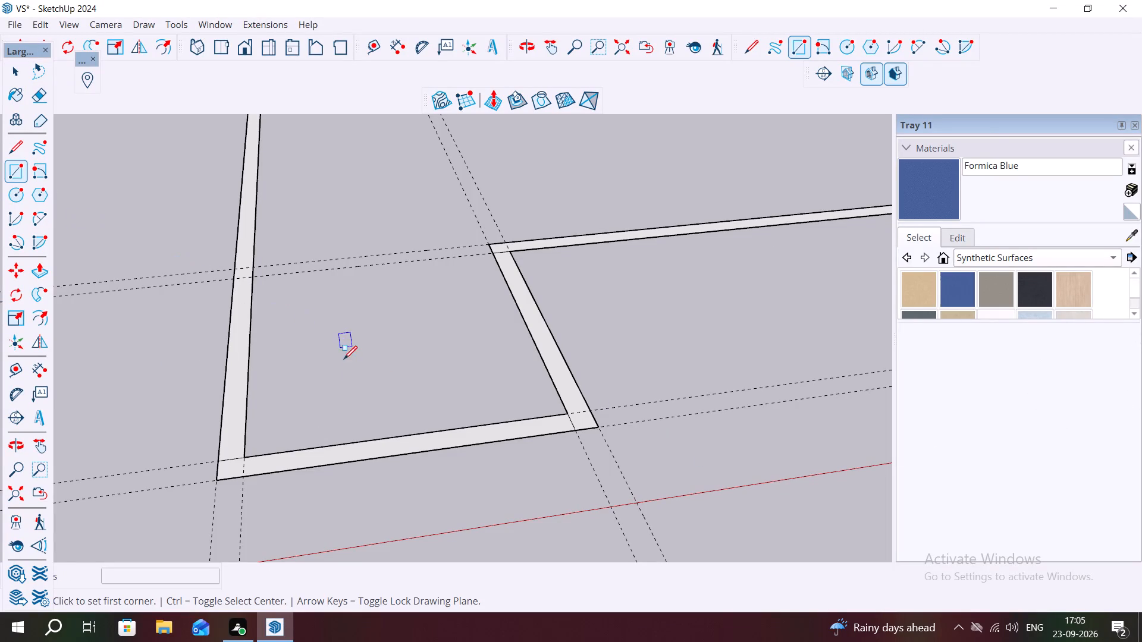
left_click(335, 446)
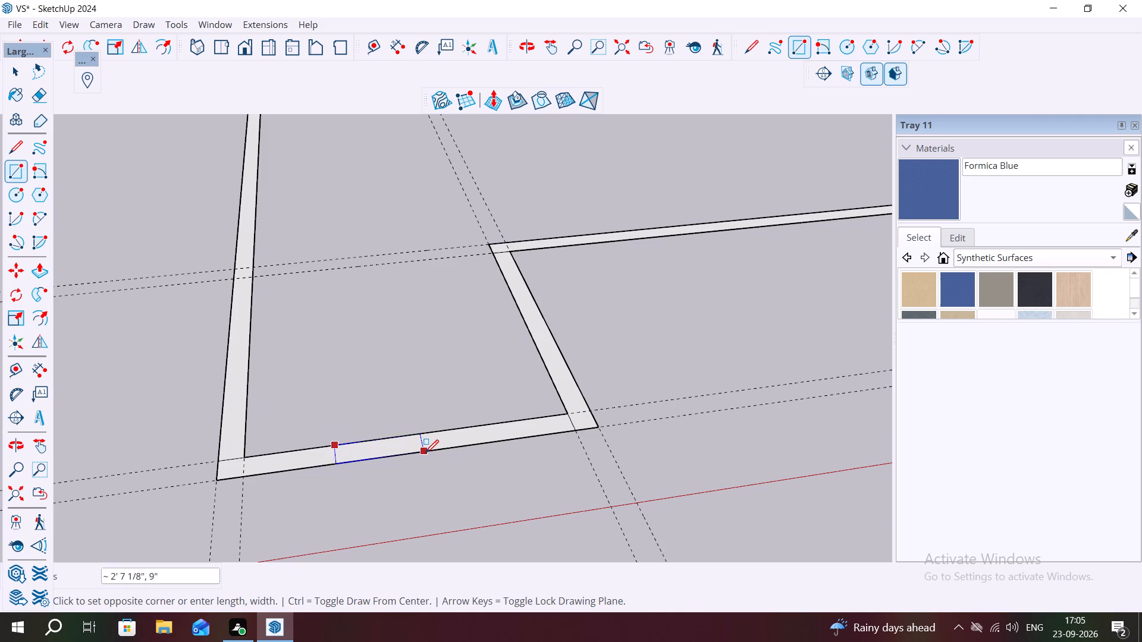
type("3'")
type(",9\"")
key("Return")
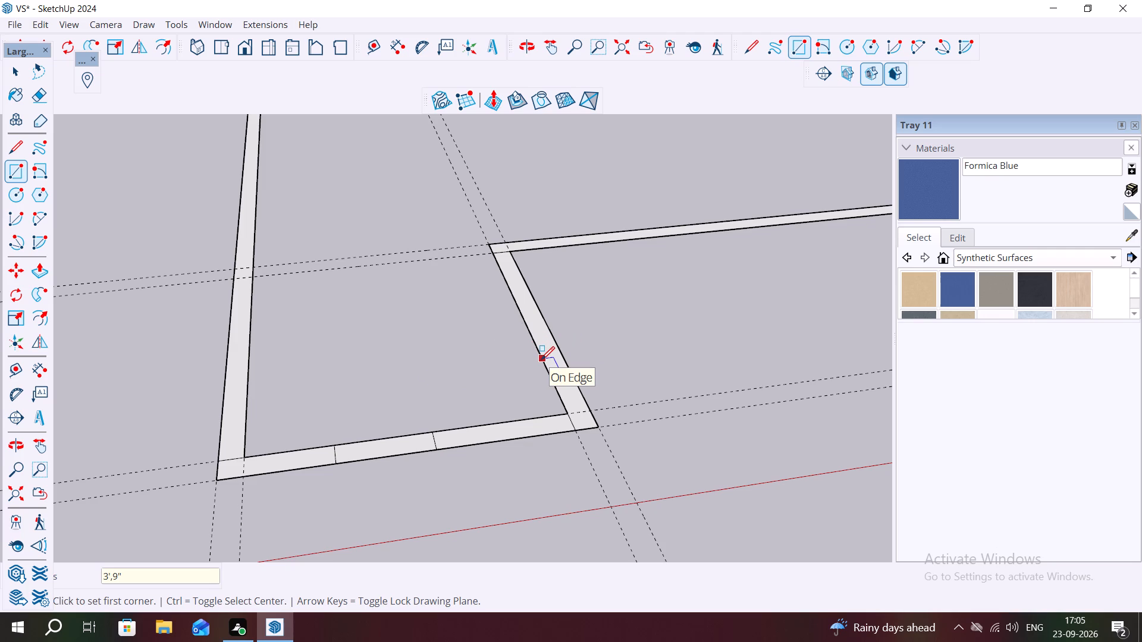
Copy the 3' by 9" opening rectangle from the projecting front wall onto the recessed front wall, close to the inner corner.
key("space")
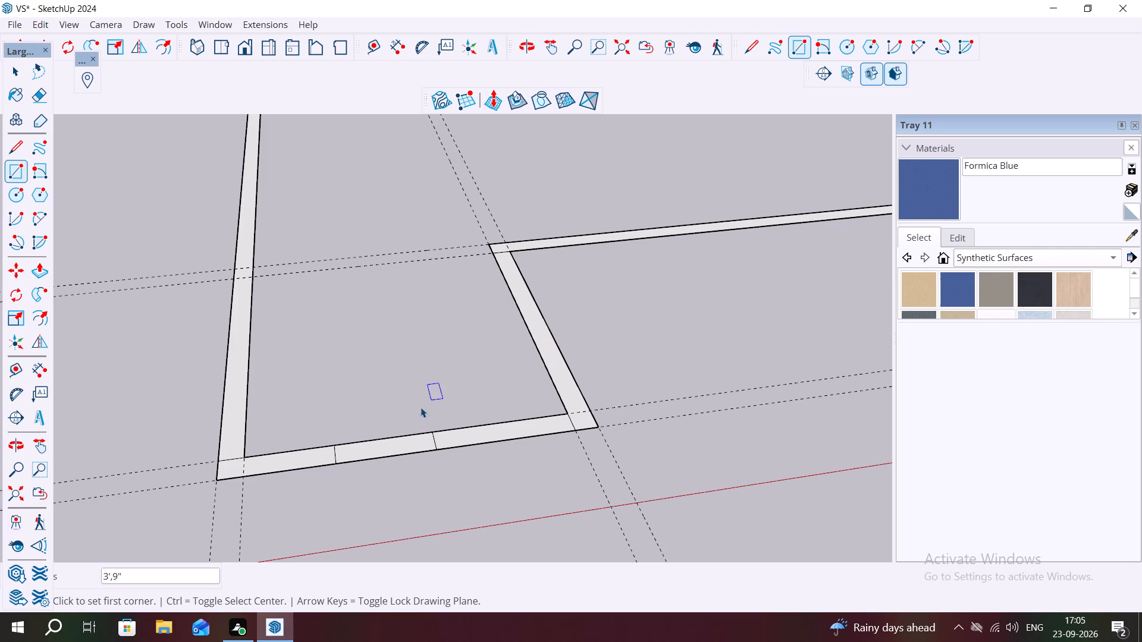
double_click(408, 438)
triple_click(408, 438)
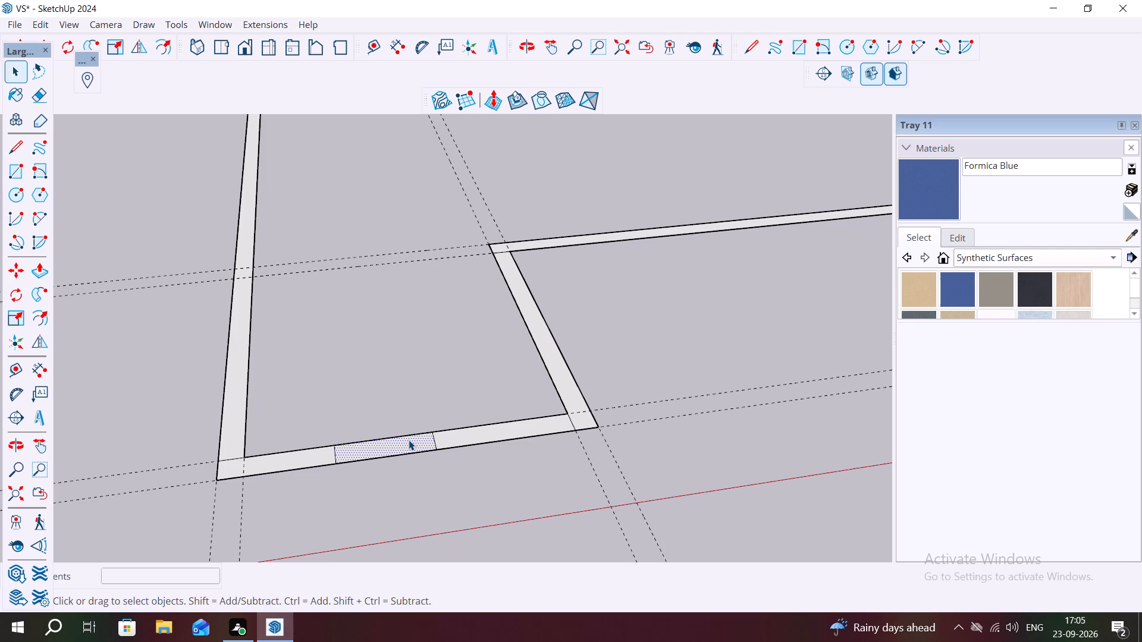
key("m")
left_click(439, 451)
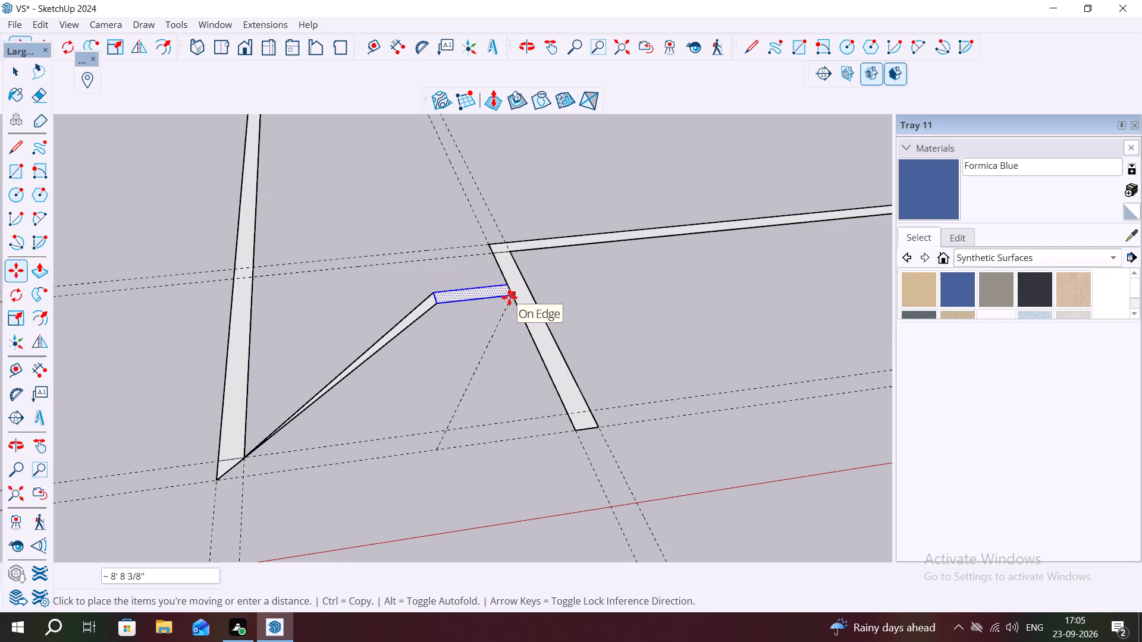
scroll(590, 228, "up", 5)
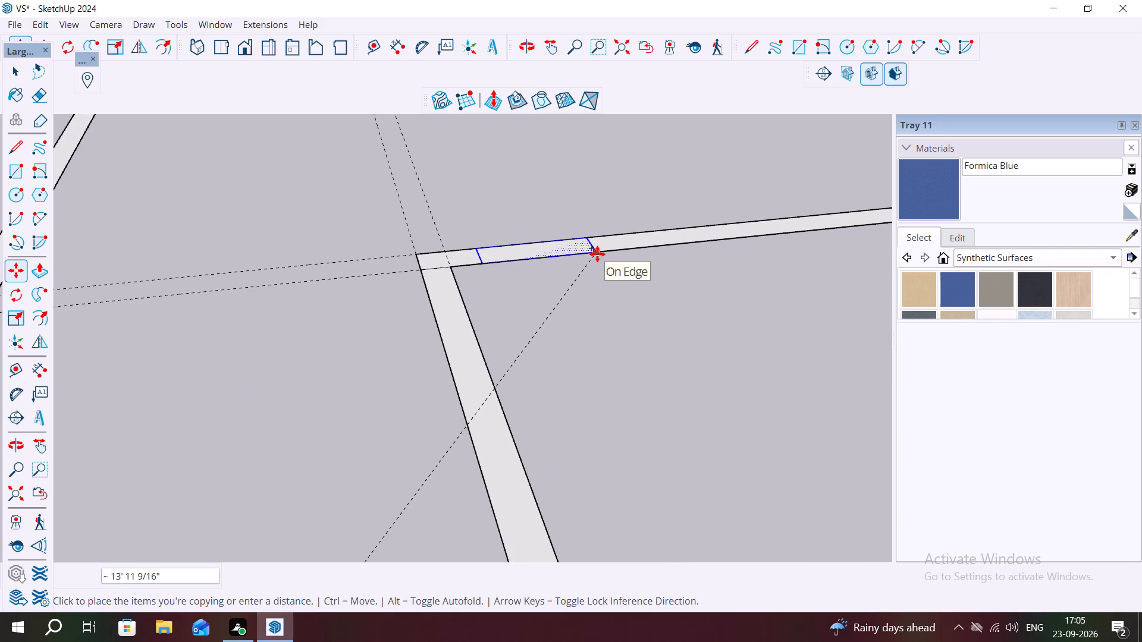
left_click(597, 254)
key("Escape")
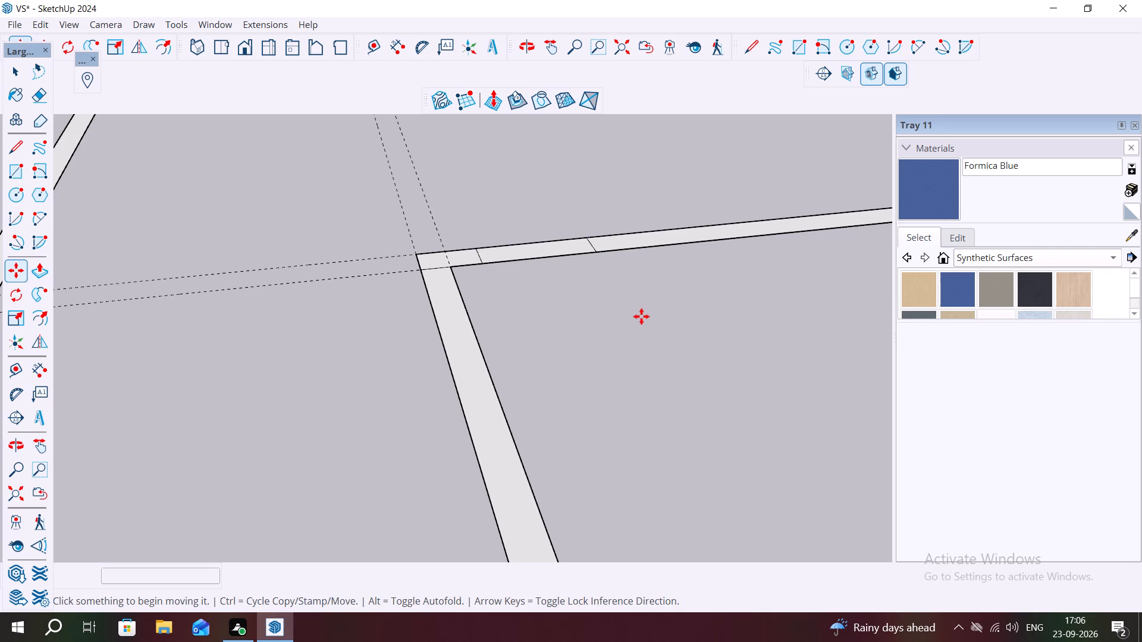
Remove the original 3' by 9" opening rectangle with its edges from the projecting front wall.
scroll(738, 322, "down", 2)
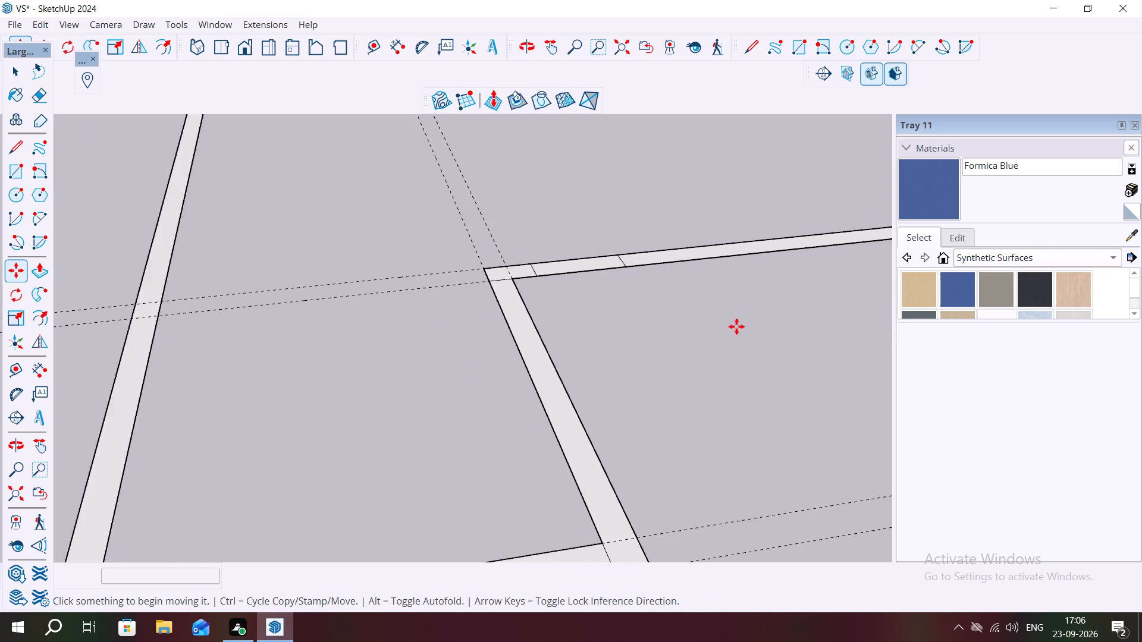
scroll(736, 326, "down", 8)
key("Escape")
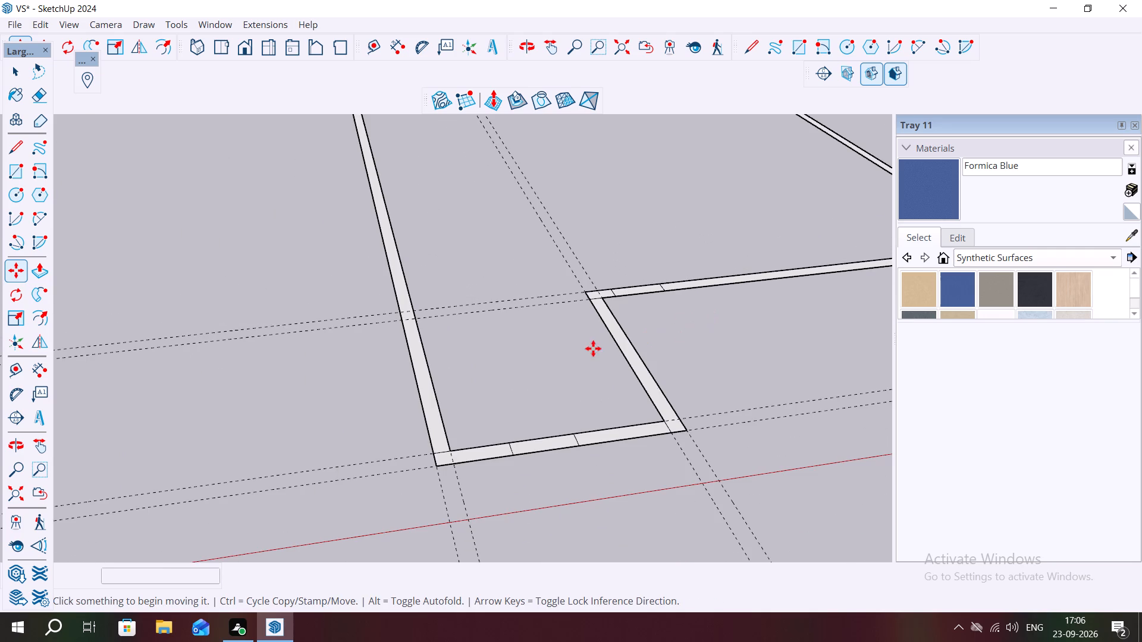
key("space")
left_click(556, 438)
left_click(556, 438)
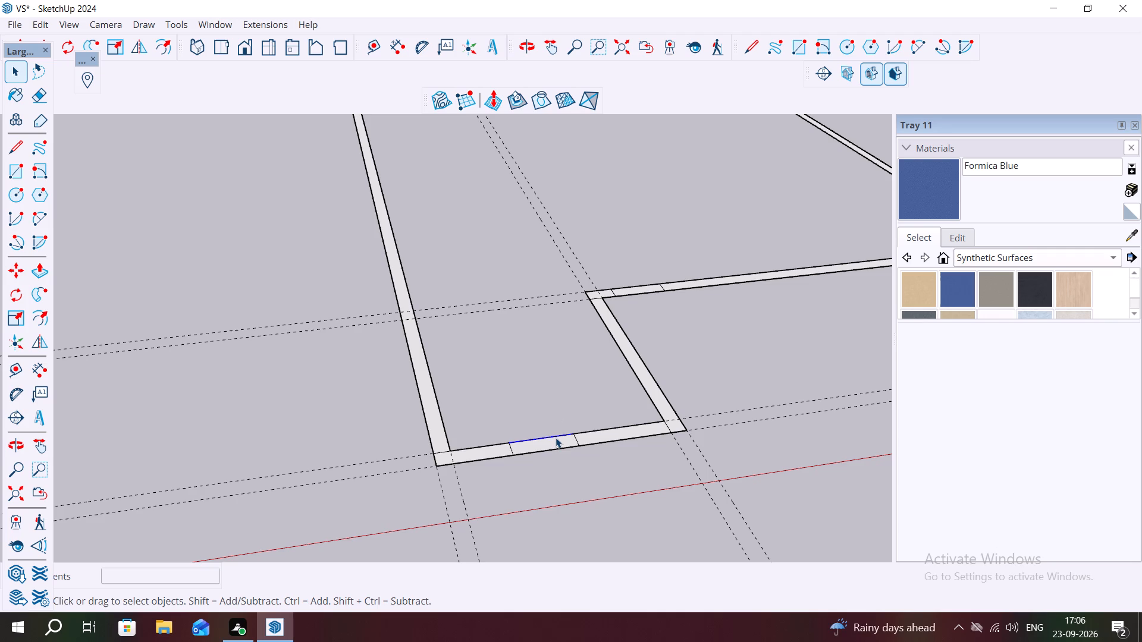
double_click(557, 441)
key("ctrl+x")
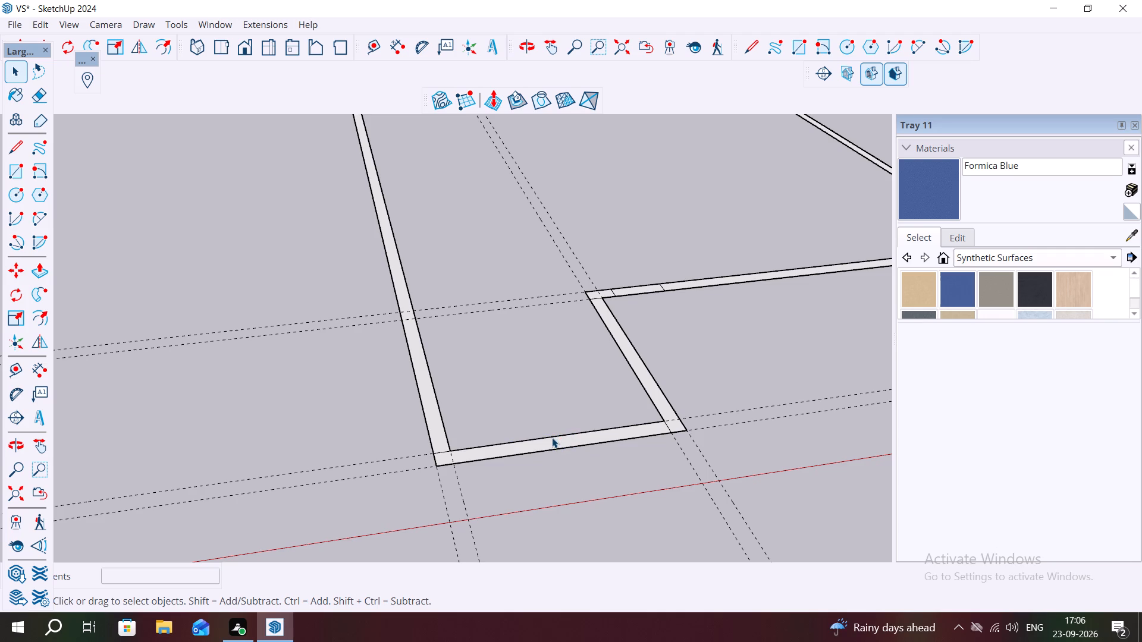
Draw a 5' by 9" opening rectangle within the projecting section's short front wall.
key("r")
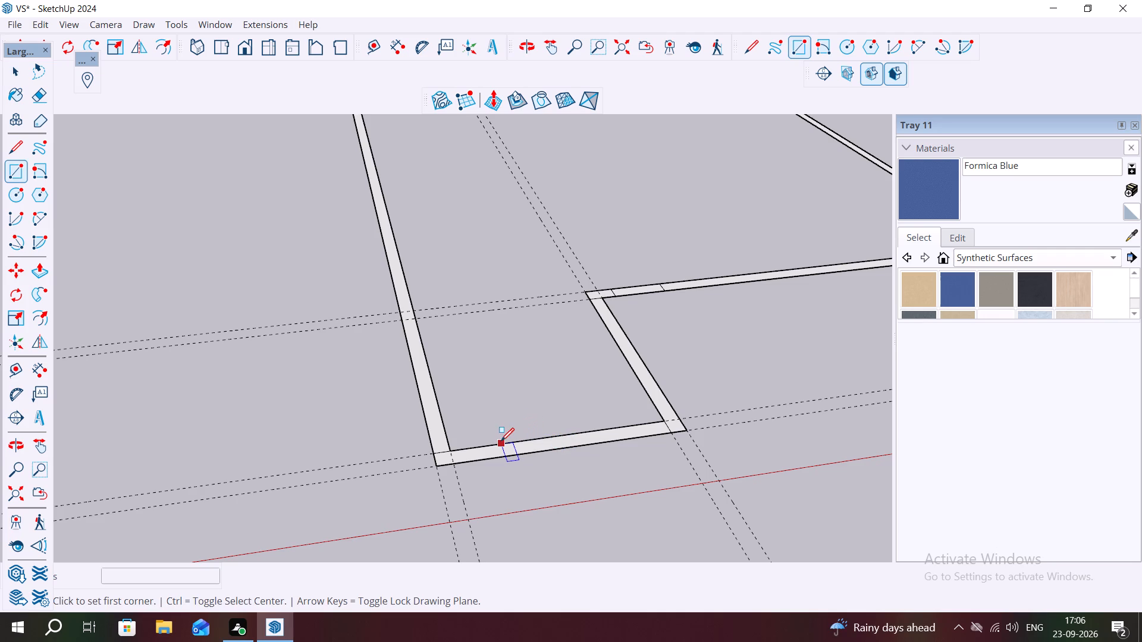
left_click(501, 441)
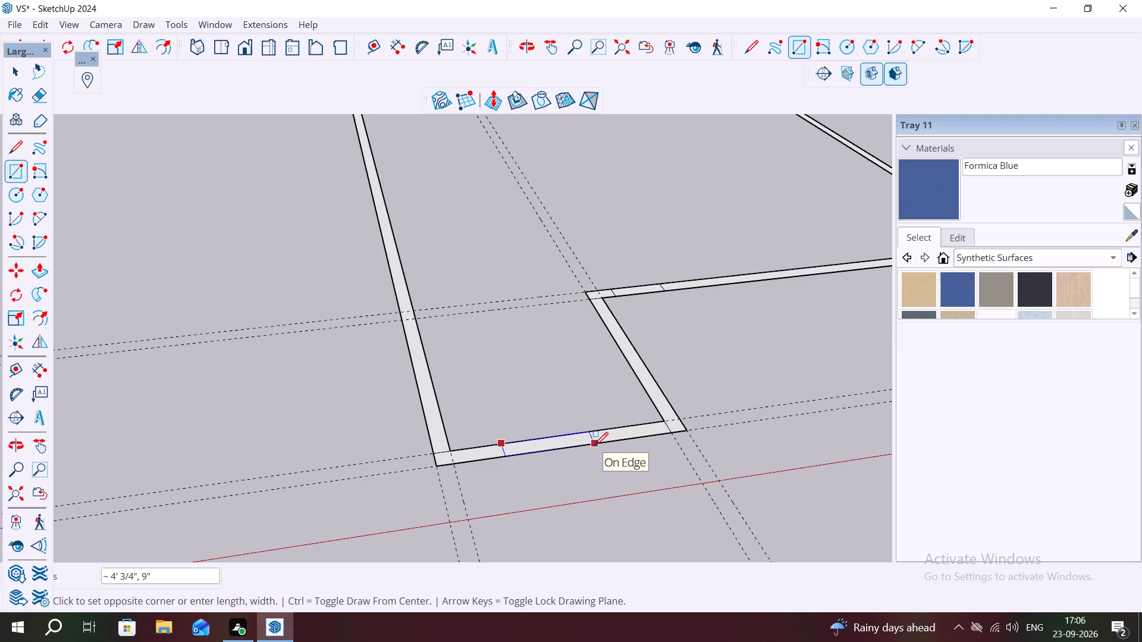
type("5'")
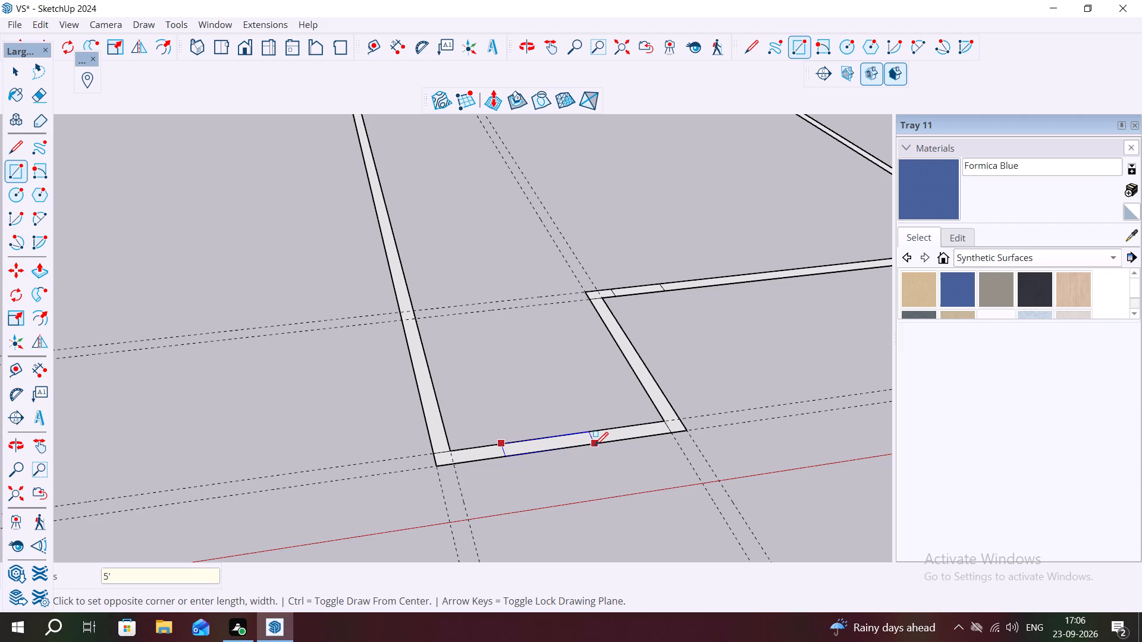
key("comma")
type("9\"")
key("Return")
Draw a 5' by 9" opening rectangle within the projecting section's side wall that leads back to the recessed wall.
scroll(584, 381, "down", 3)
scroll(697, 301, "up", 1)
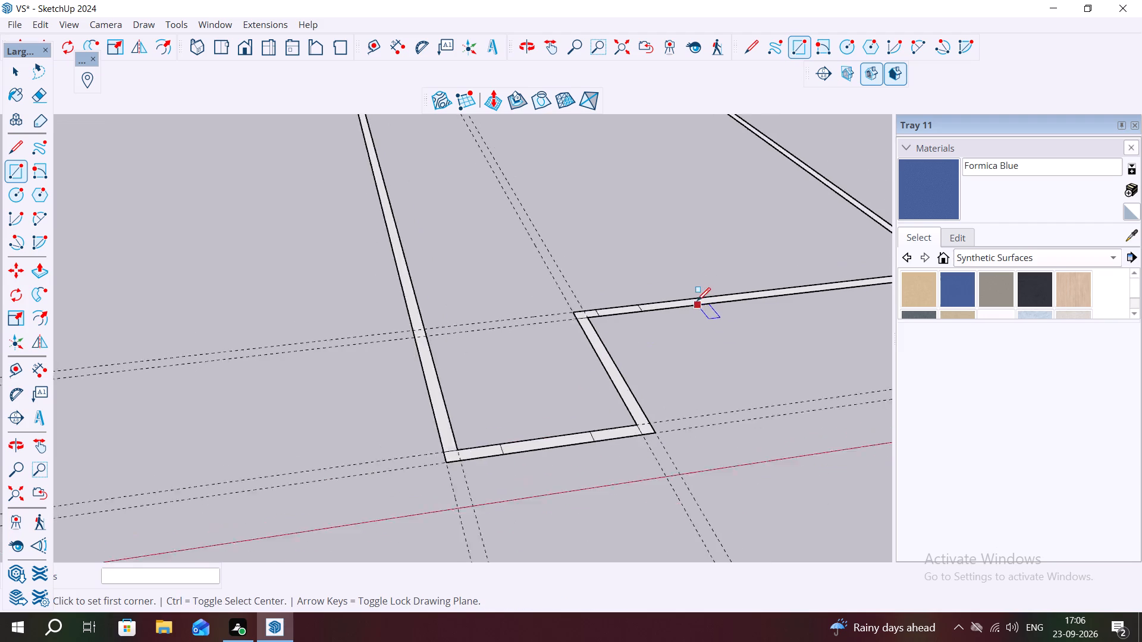
scroll(697, 301, "up", 6)
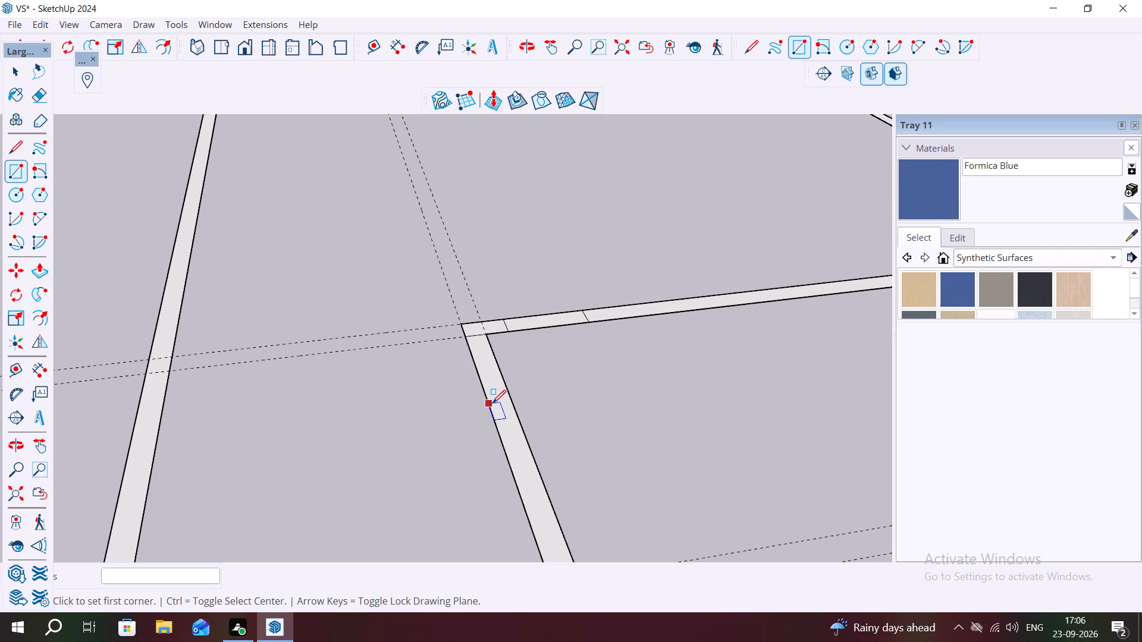
left_click(495, 411)
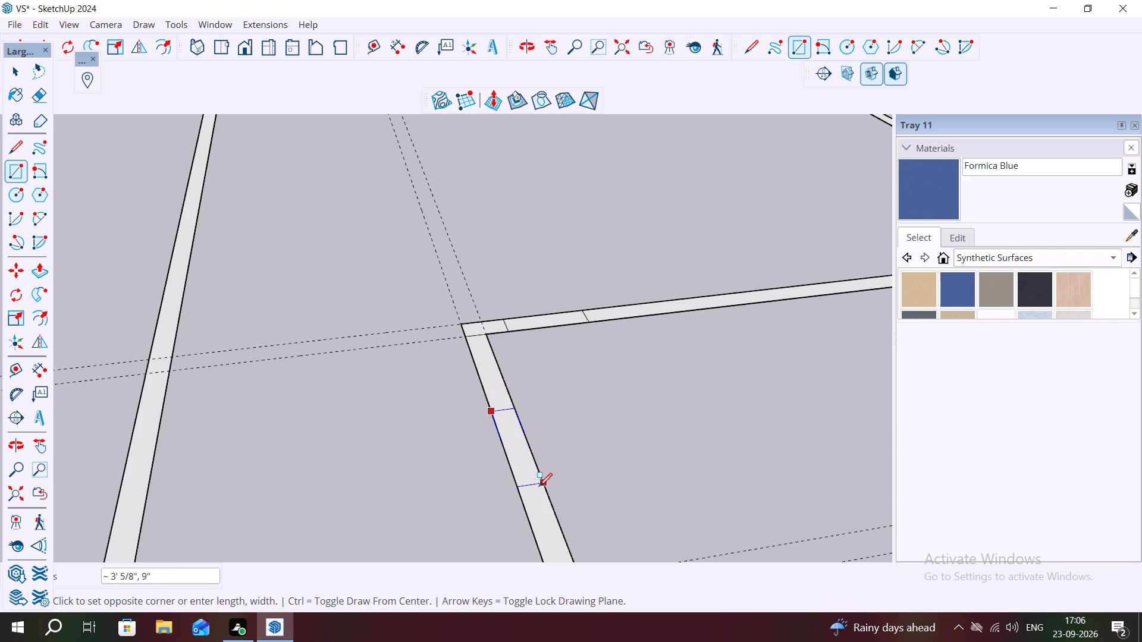
type("5'")
key("comma")
type("9\"")
key("Return")
Draw a 5' by 9" opening rectangle within the recessed front wall, beyond the 3' opening.
scroll(604, 288, "down", 5)
scroll(600, 265, "up", 4)
left_click(646, 301)
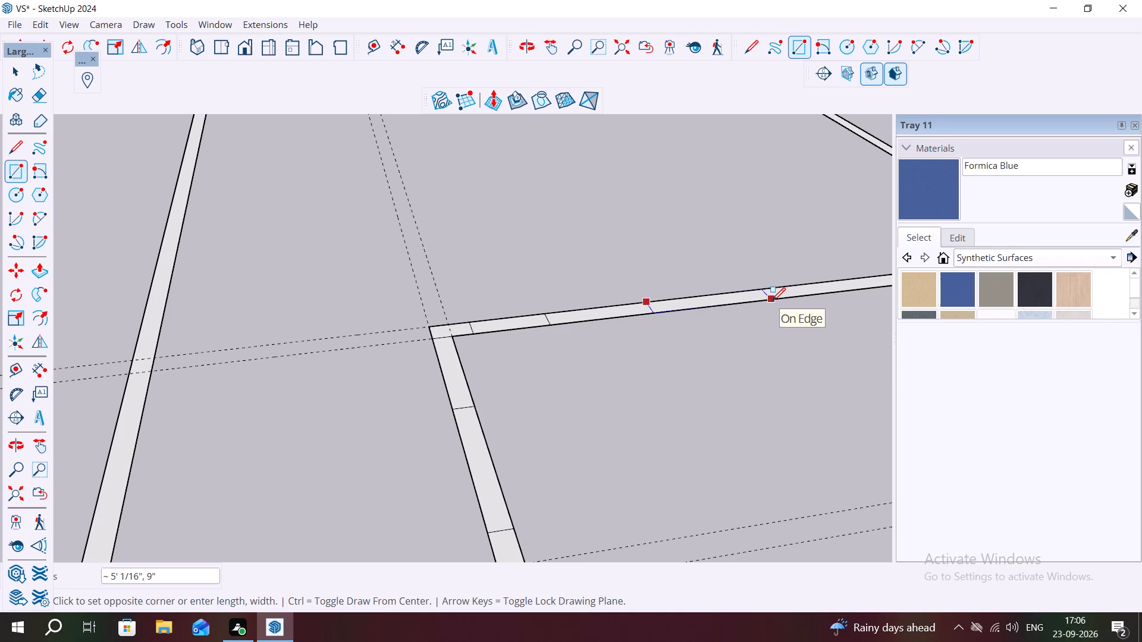
type("5'")
type(",9\"")
key("Return")
Hide all construction guides so only the wall outline with its opening marks is displayed.
scroll(752, 279, "down", 5)
key("Escape")
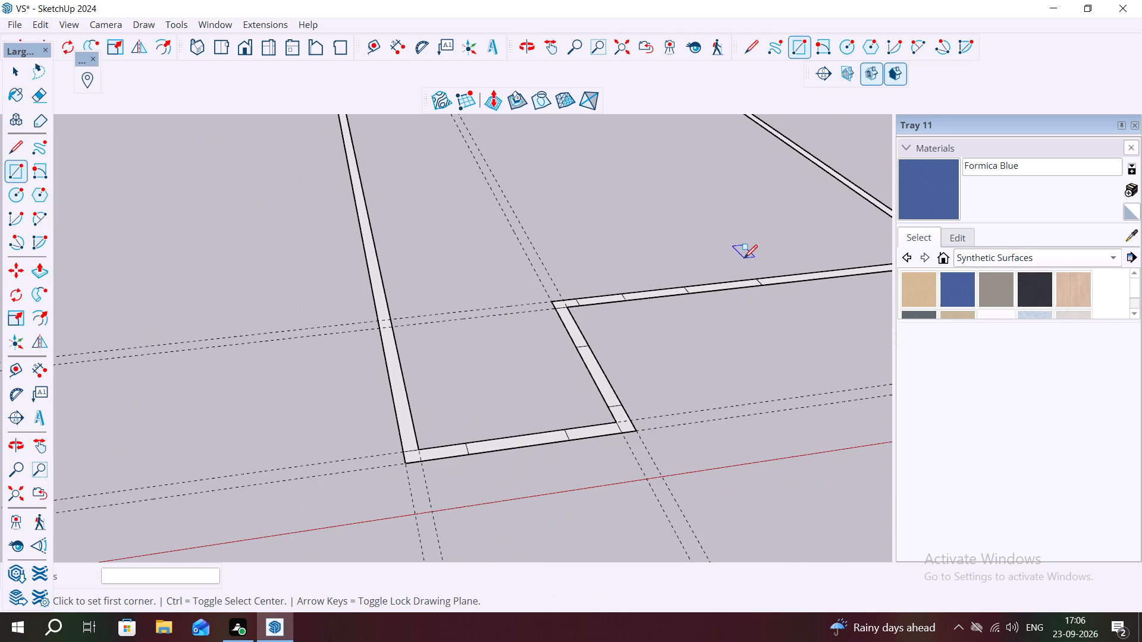
key("space")
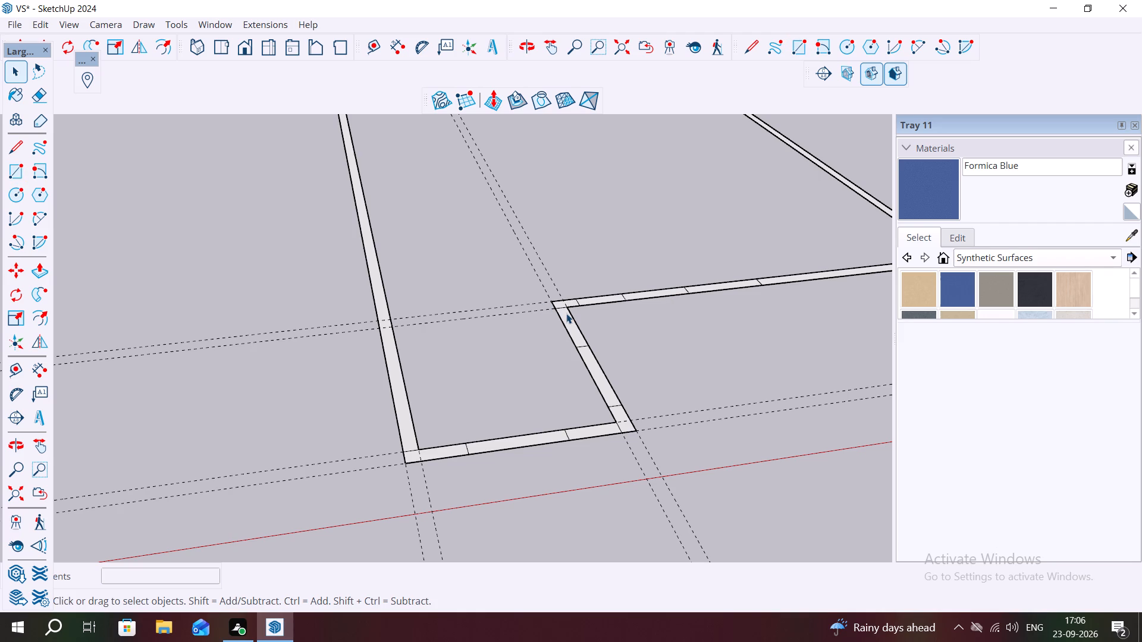
left_click(567, 313)
key("Escape")
left_click(20, 22)
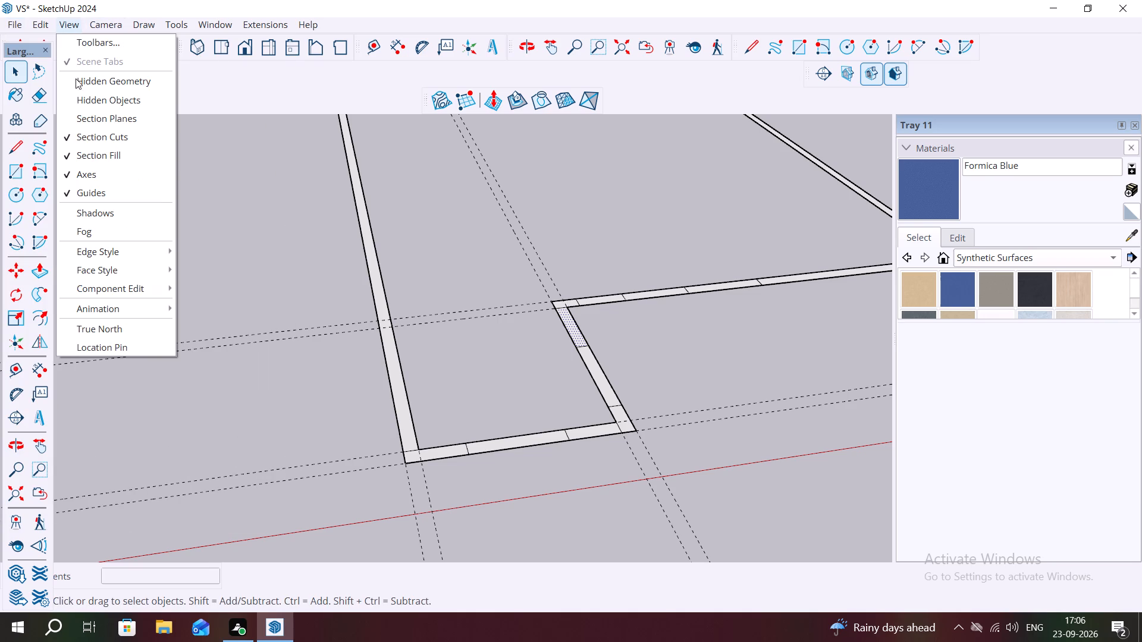
left_click(90, 190)
scroll(609, 280, "down", 3)
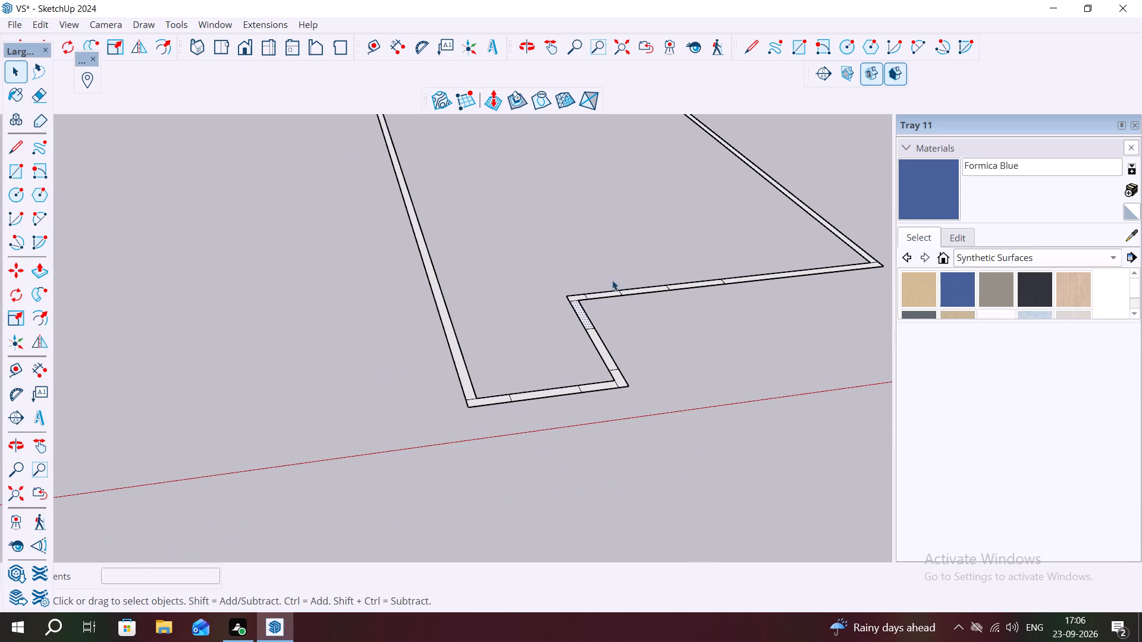
key("Escape")
key("space")
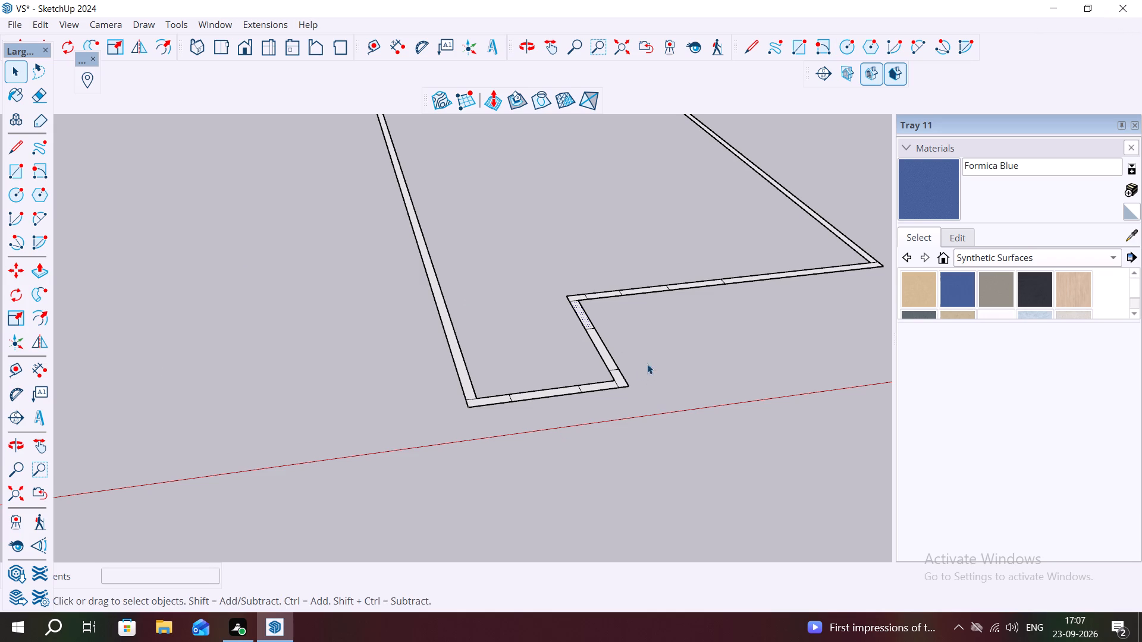
Erase the leftover seam lines at the two outer corners of the projecting section and at its inner corner with the recessed wall.
key("Escape")
key("e")
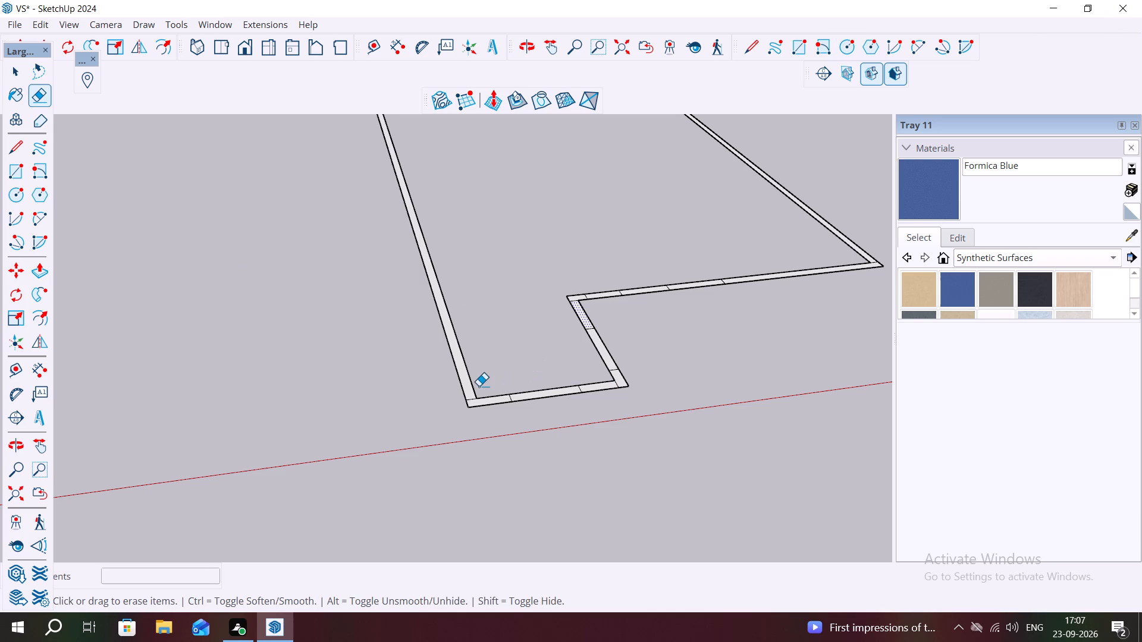
scroll(478, 386, "up", 7)
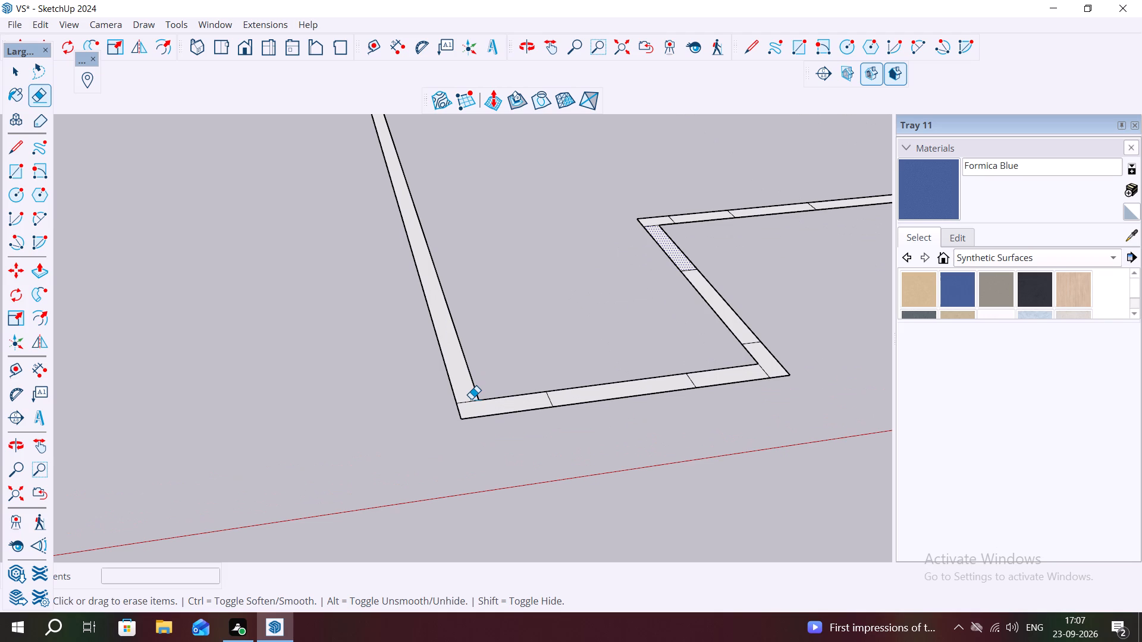
left_click(471, 399)
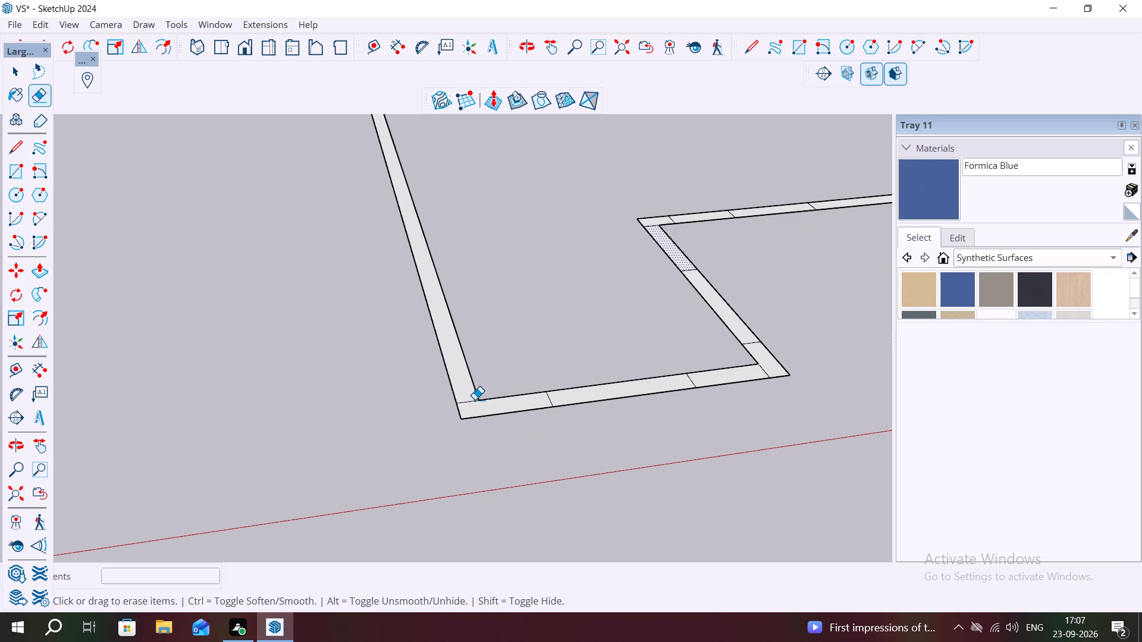
left_click(475, 399)
scroll(762, 366, "up", 2)
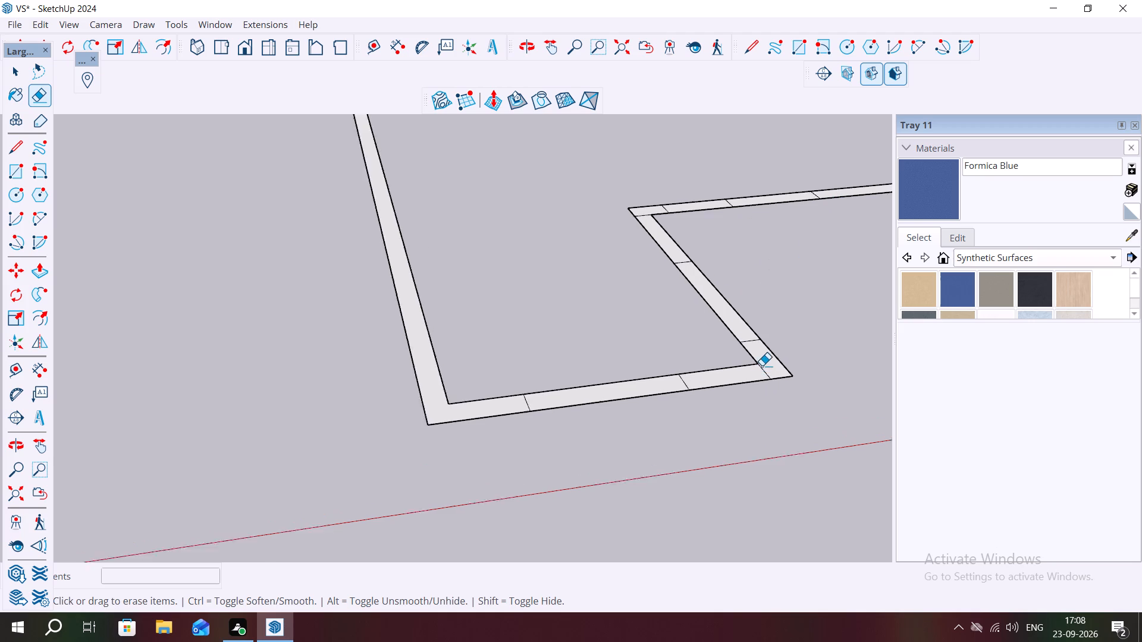
scroll(762, 366, "up", 1)
left_click(761, 367)
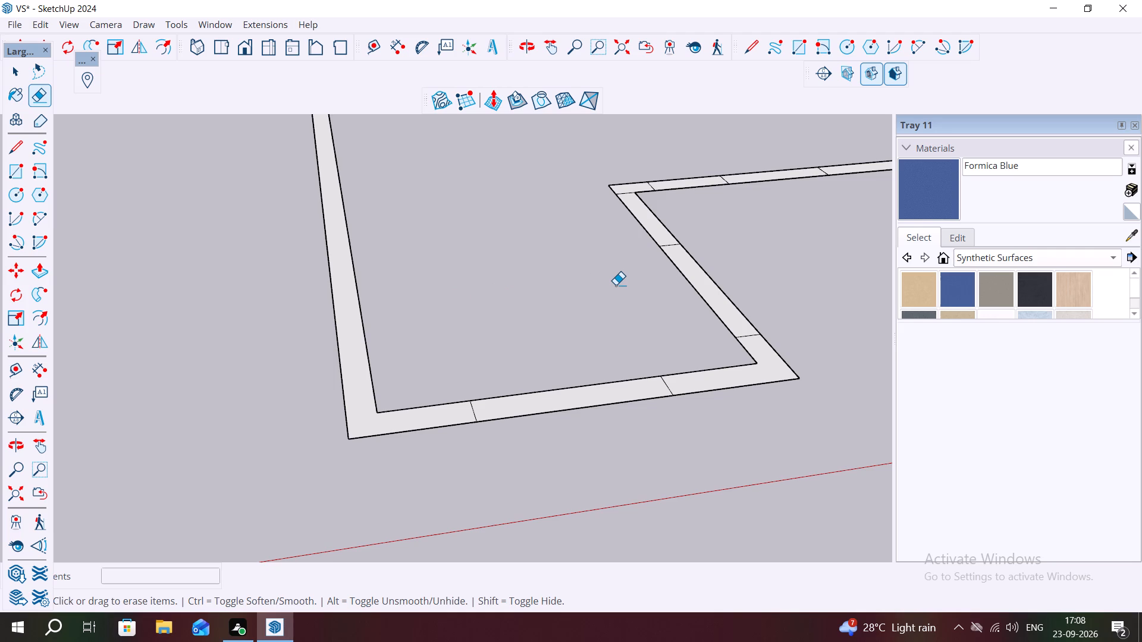
scroll(630, 165, "up", 8)
left_click(631, 196)
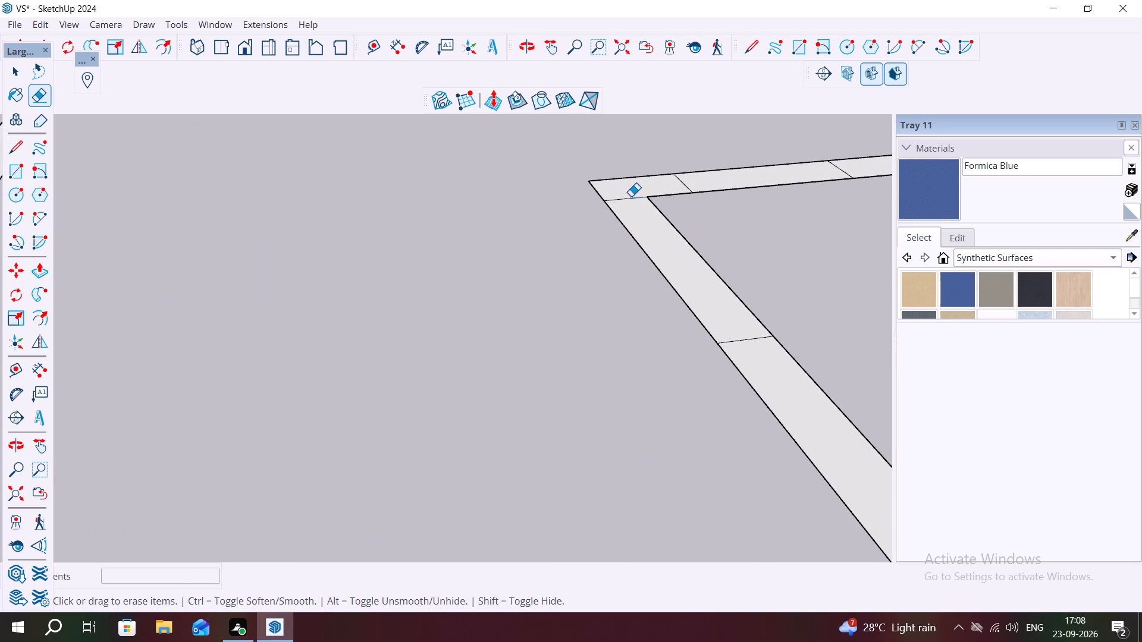
left_click(631, 197)
Erase the seam line at the far corner where the recessed front wall meets the side wall.
scroll(576, 231, "down", 10)
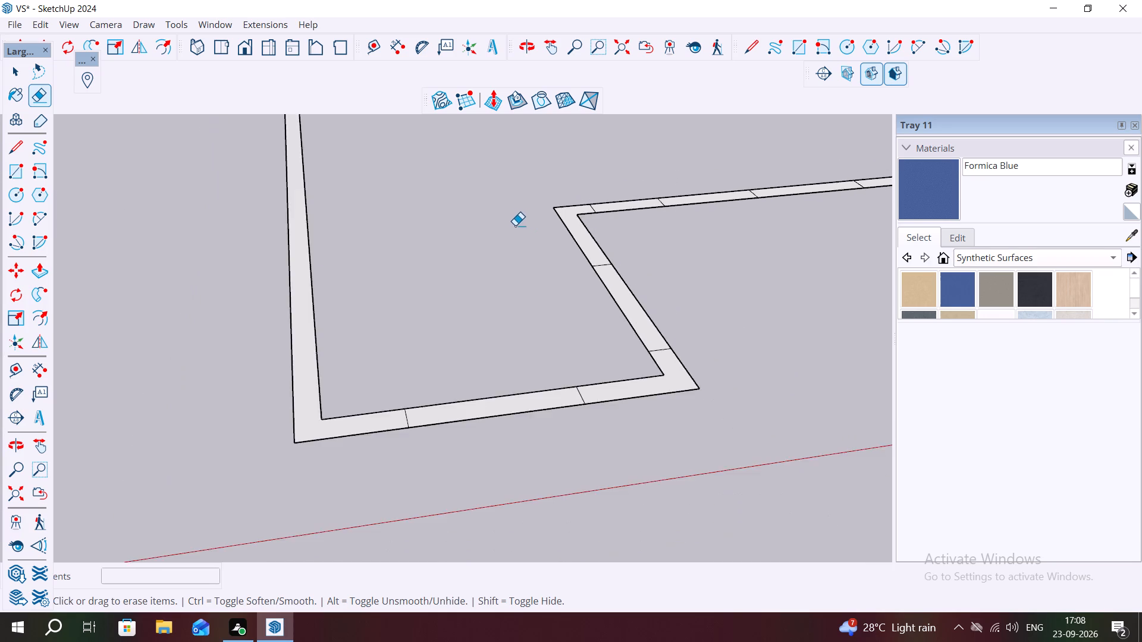
scroll(515, 225, "down", 3)
scroll(912, 213, "down", 4)
scroll(590, 259, "down", 2)
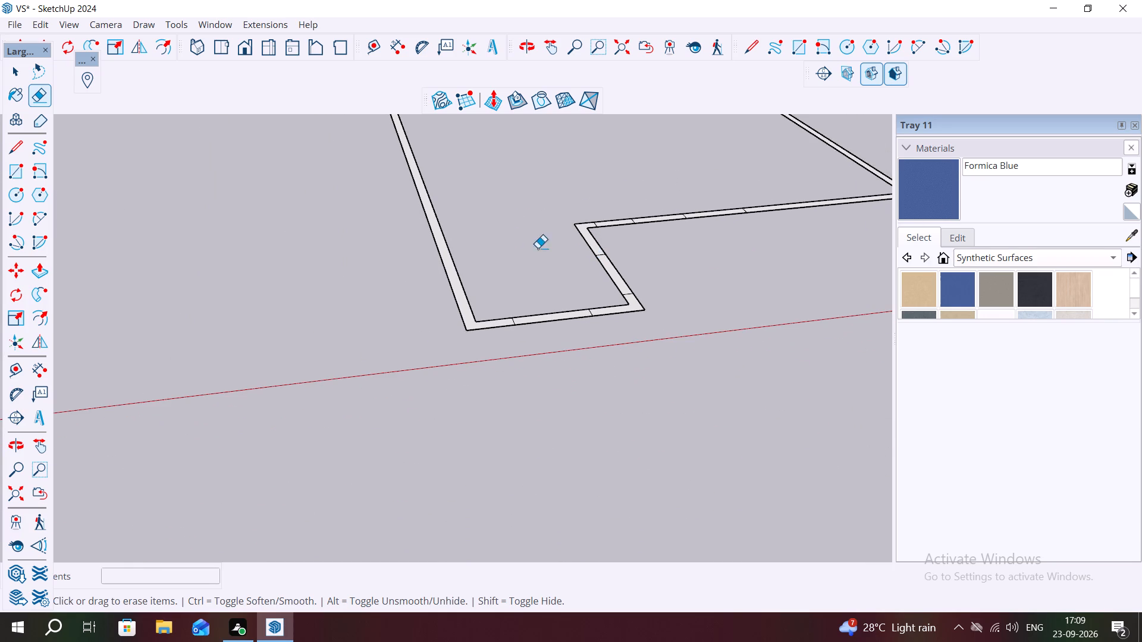
scroll(510, 241, "down", 5)
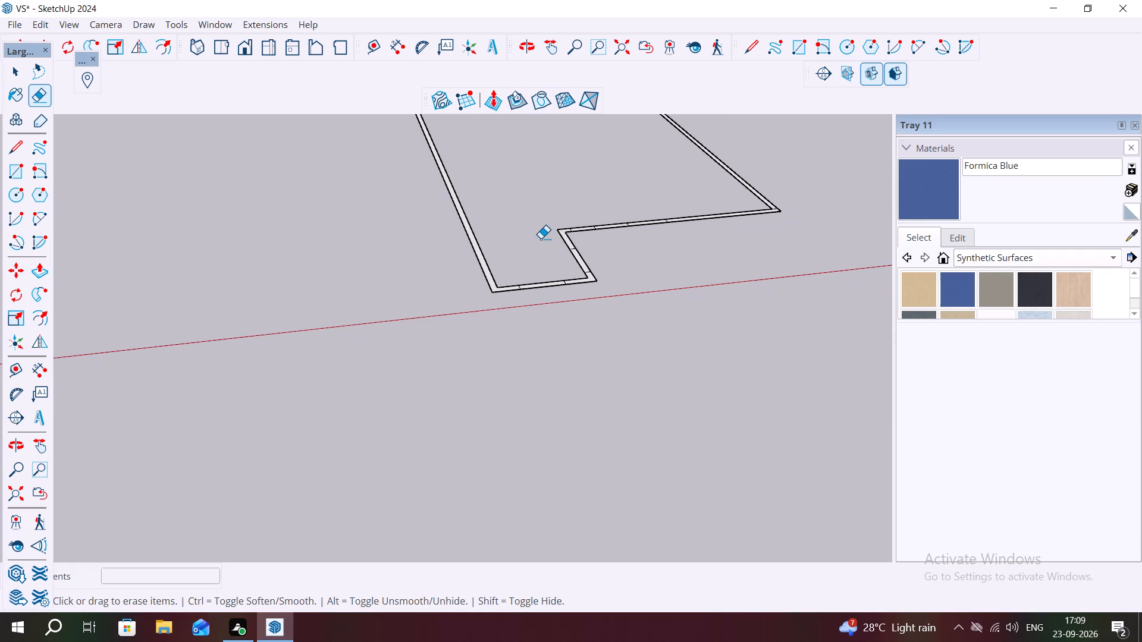
scroll(541, 238, "down", 2)
middle_click_drag(547, 223, 640, 282)
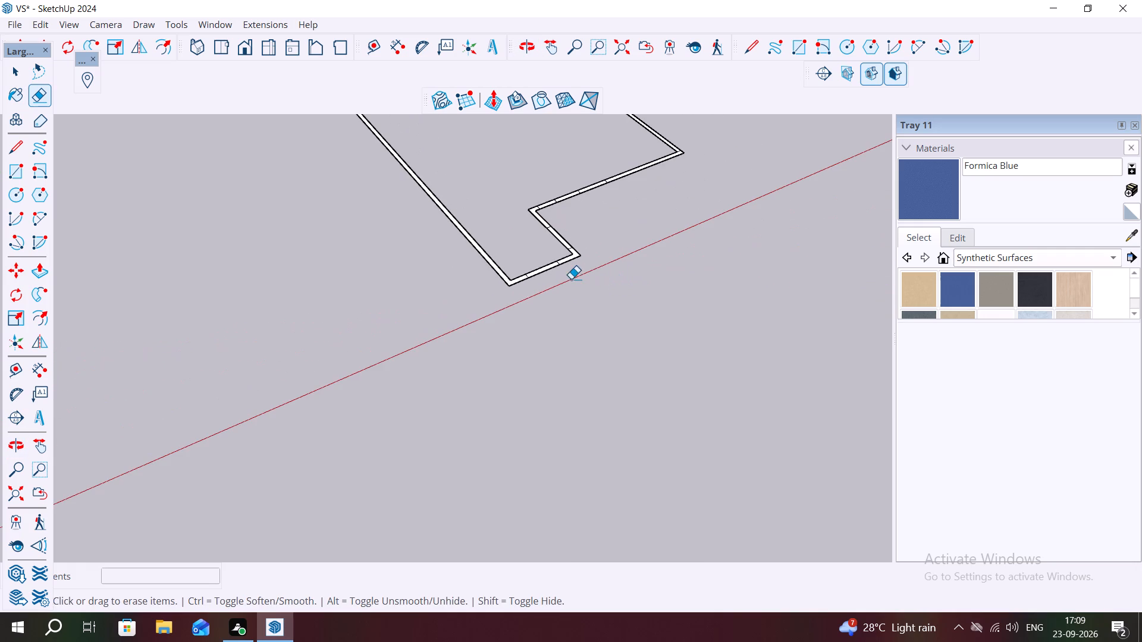
scroll(689, 158, "up", 14)
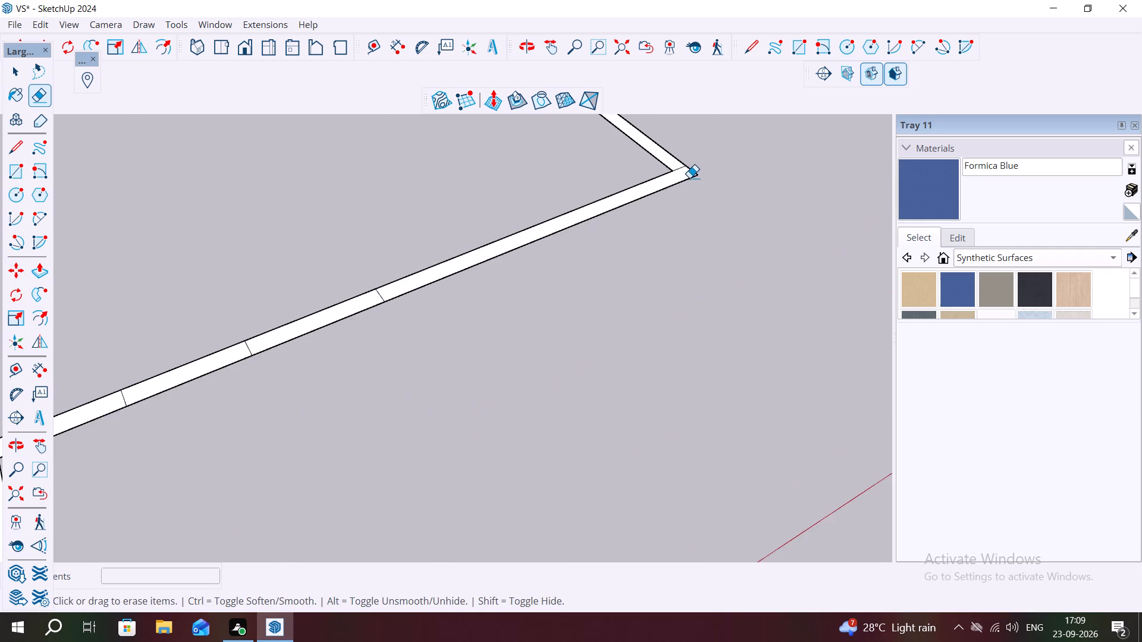
scroll(689, 178, "up", 3)
left_click(679, 174)
Erase the seam line at the rear corner where the projecting section's long side wall meets the back wall.
scroll(774, 185, "down", 2)
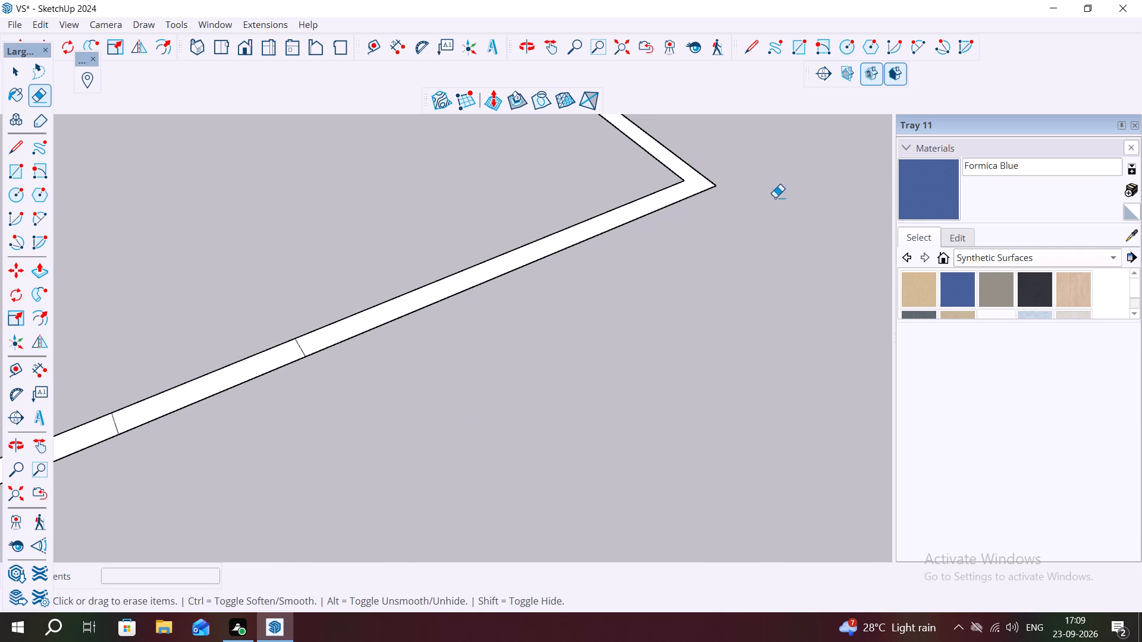
scroll(775, 197, "down", 9)
scroll(637, 203, "down", 4)
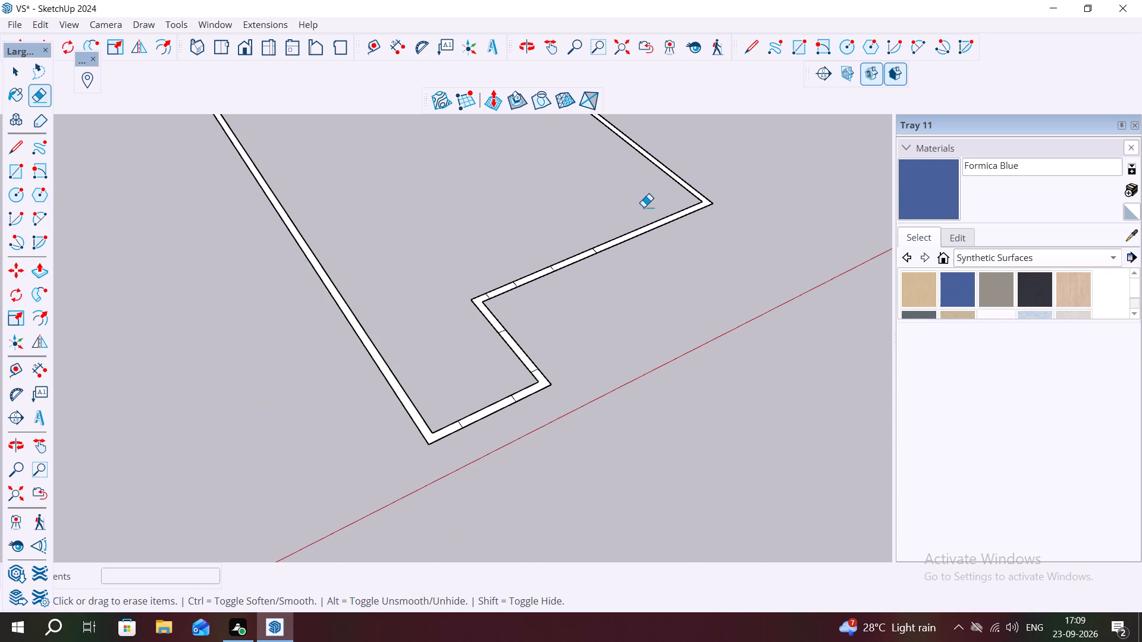
scroll(645, 206, "down", 2)
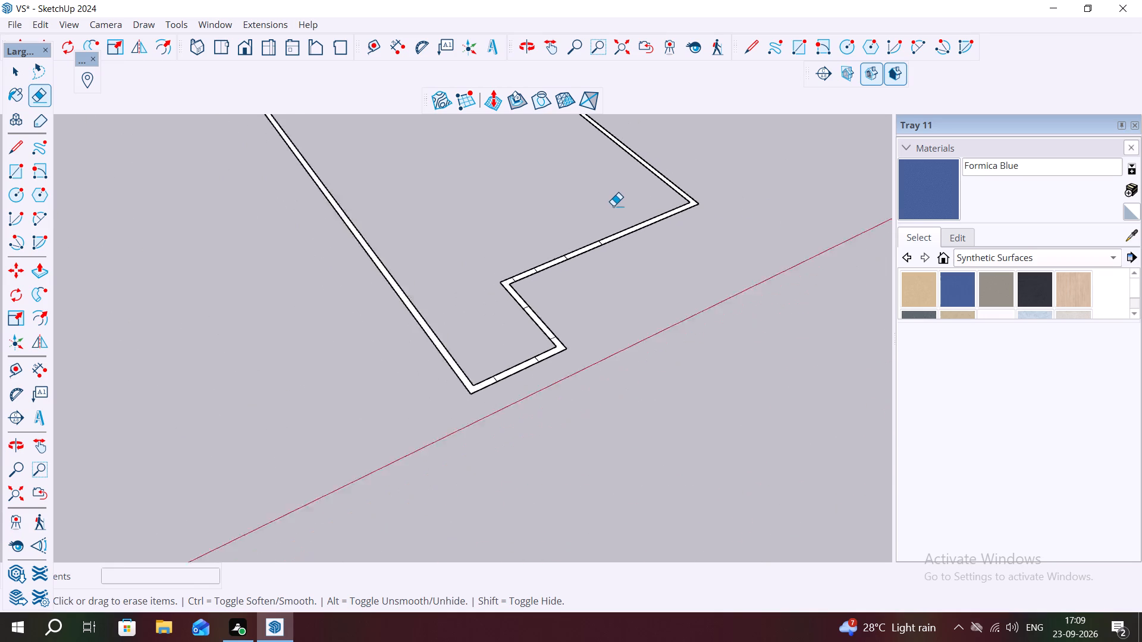
scroll(613, 206, "down", 1)
scroll(799, 231, "down", 6)
scroll(534, 158, "up", 2)
scroll(439, 141, "up", 12)
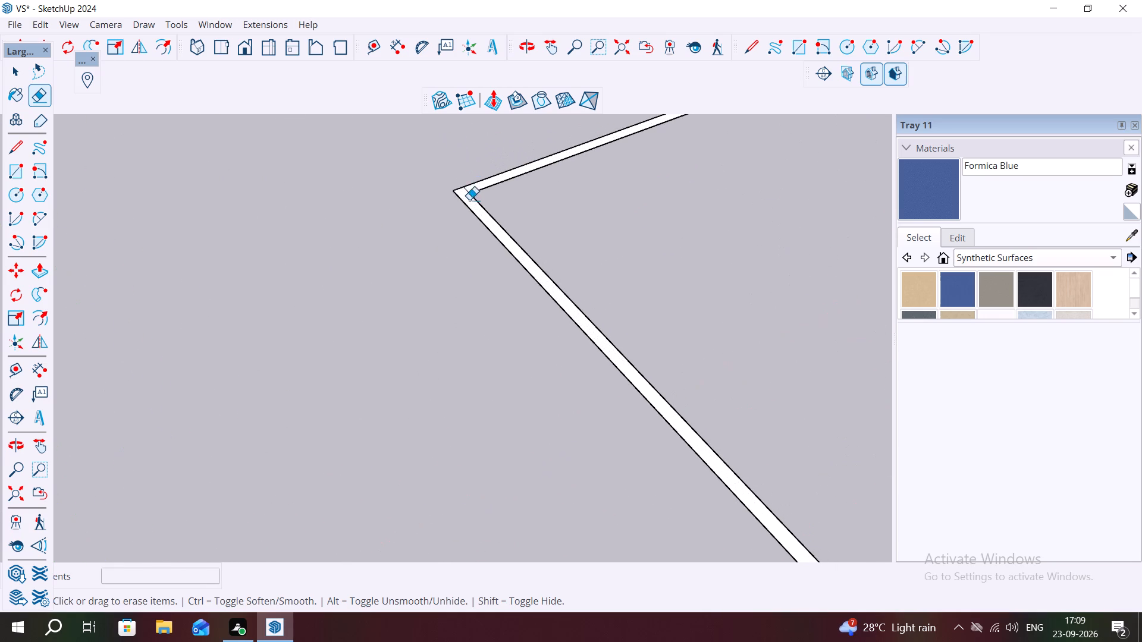
scroll(469, 200, "up", 7)
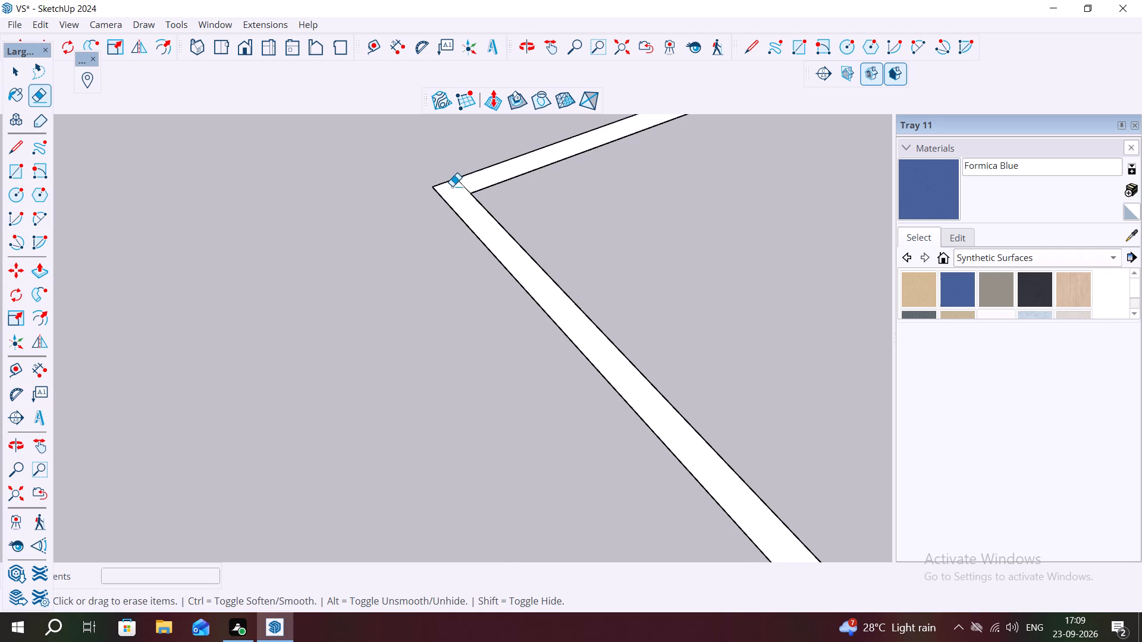
scroll(453, 184, "up", 4)
left_click(467, 184)
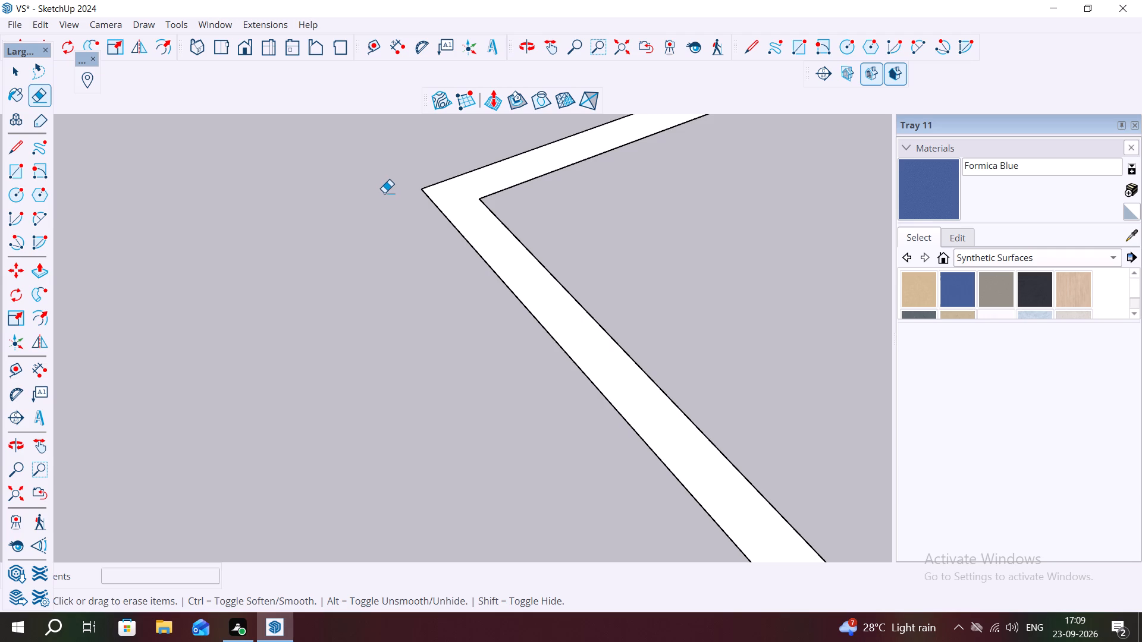
Erase the seam line at the other rear corner, where the back wall meets the opposite side wall.
scroll(384, 193, "down", 1)
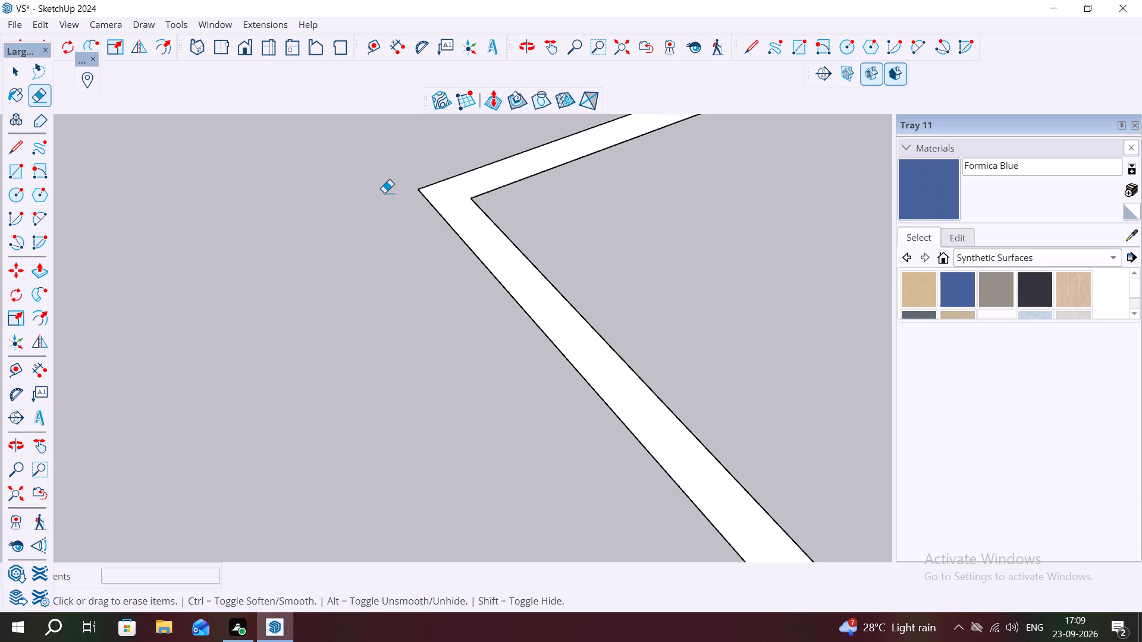
scroll(384, 193, "down", 13)
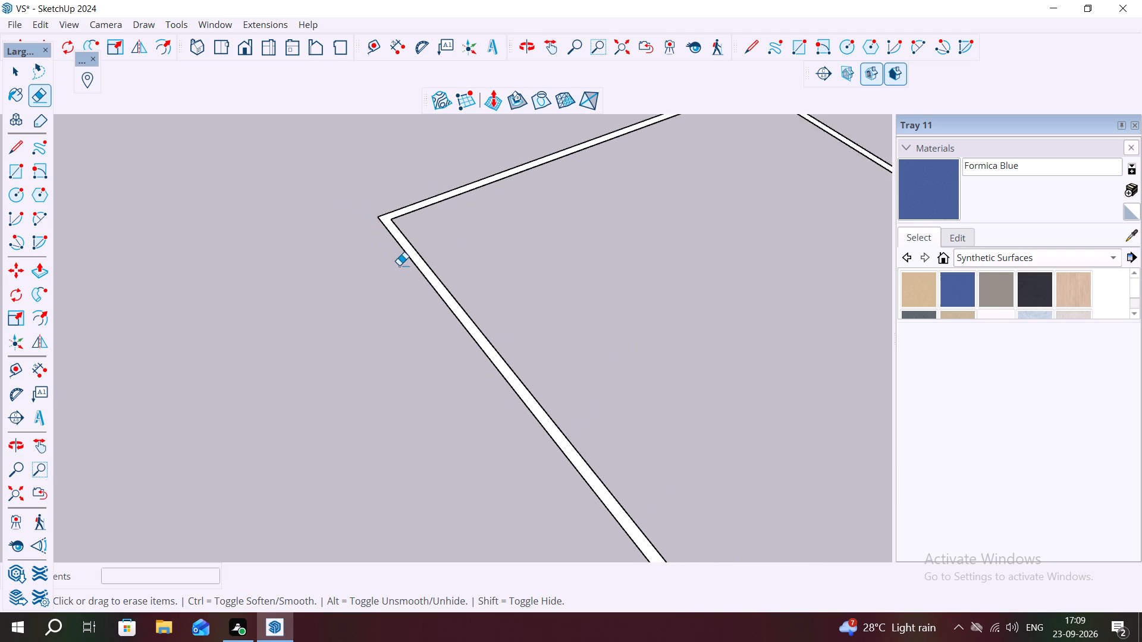
scroll(399, 265, "down", 11)
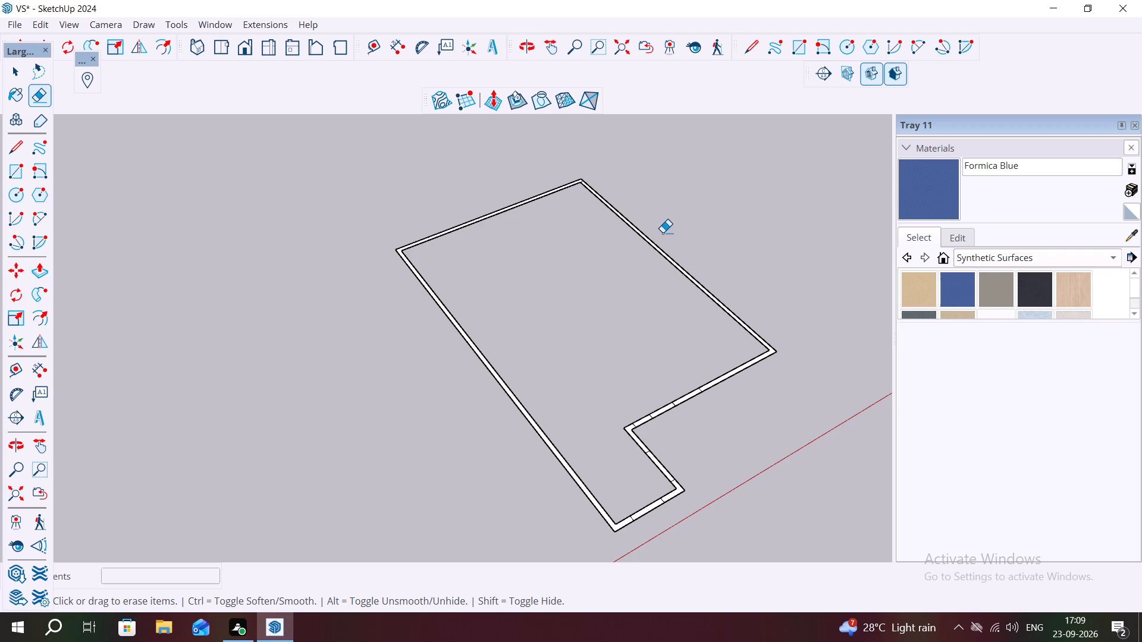
scroll(598, 163, "up", 9)
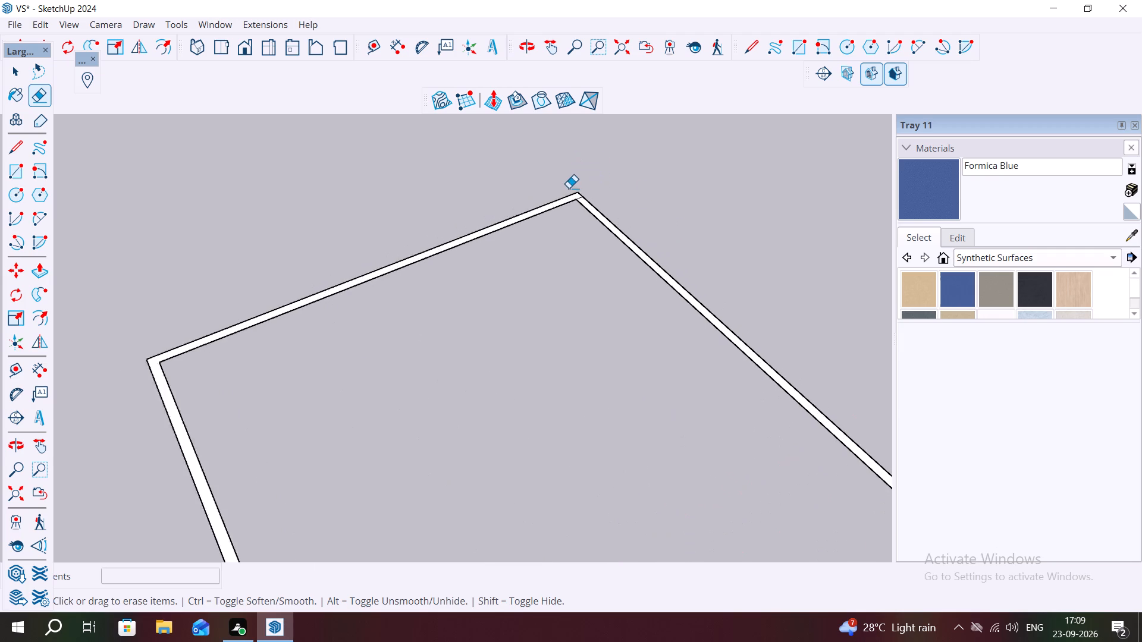
scroll(569, 188, "up", 10)
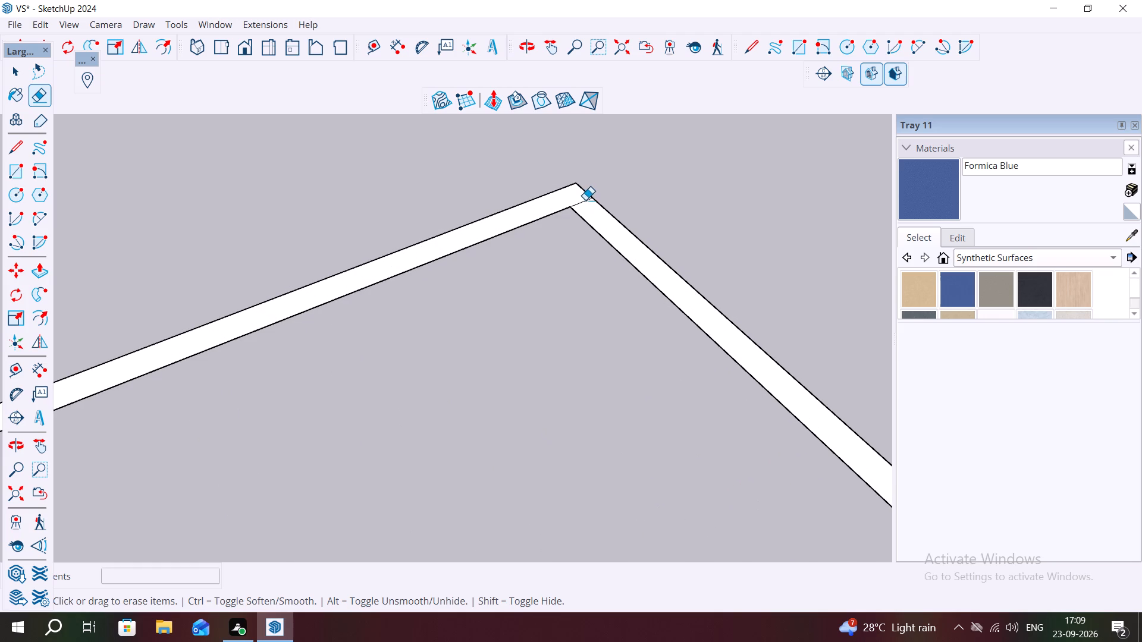
left_click(585, 200)
Push/Pull the continuous wall face around the back and sides up to a height of 10'.
scroll(648, 193, "down", 9)
key("Escape")
key("space")
left_click(623, 216)
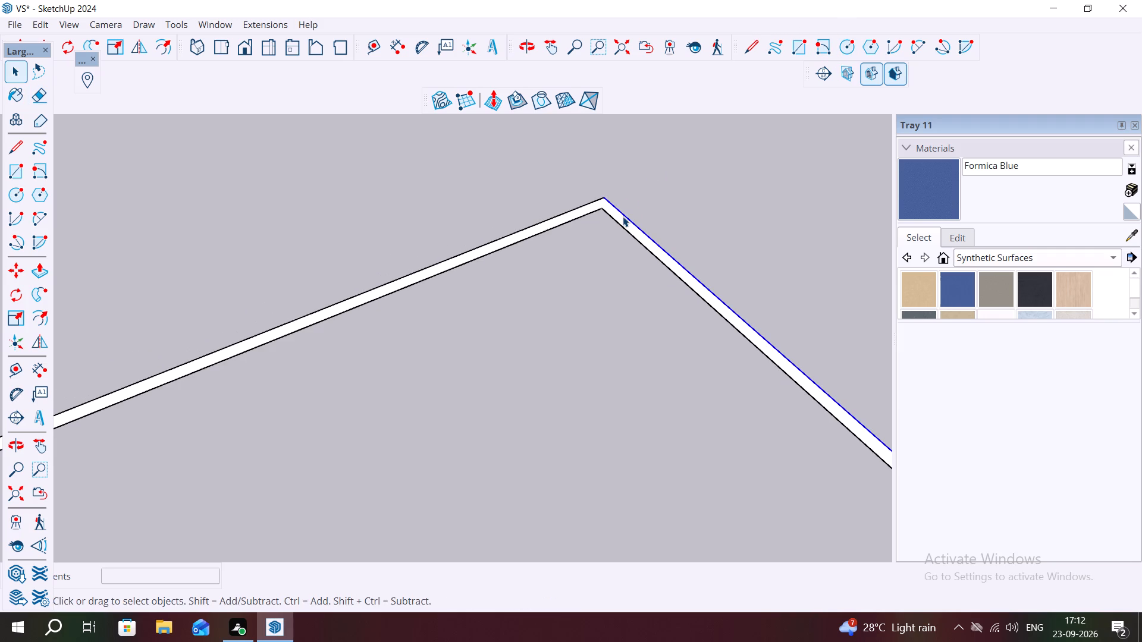
double_click(623, 219)
key("p")
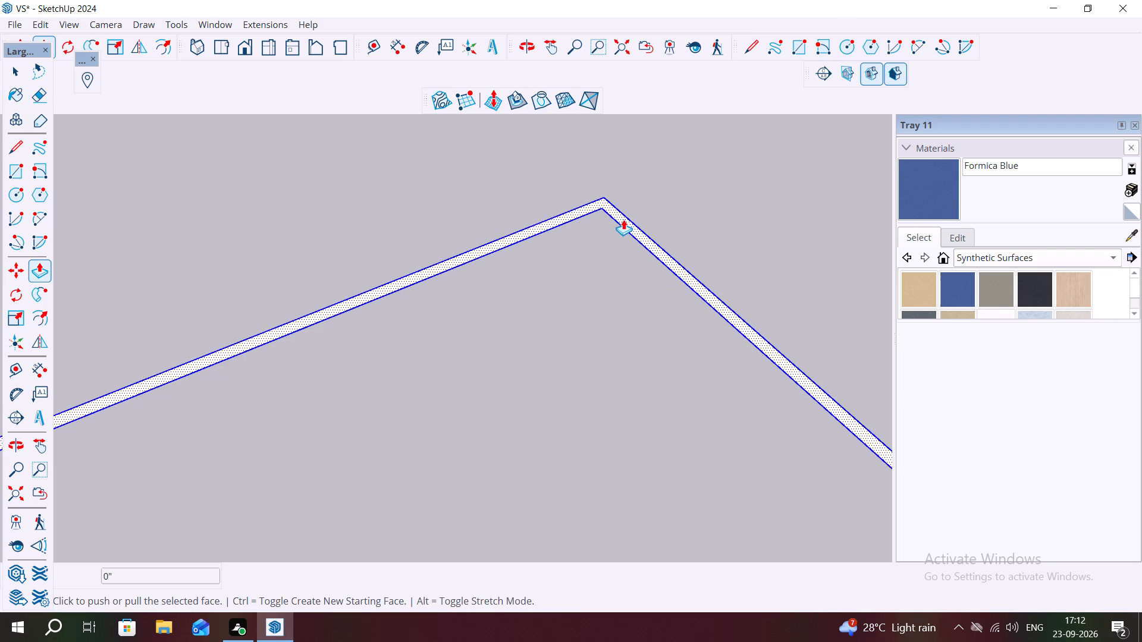
left_click(629, 219)
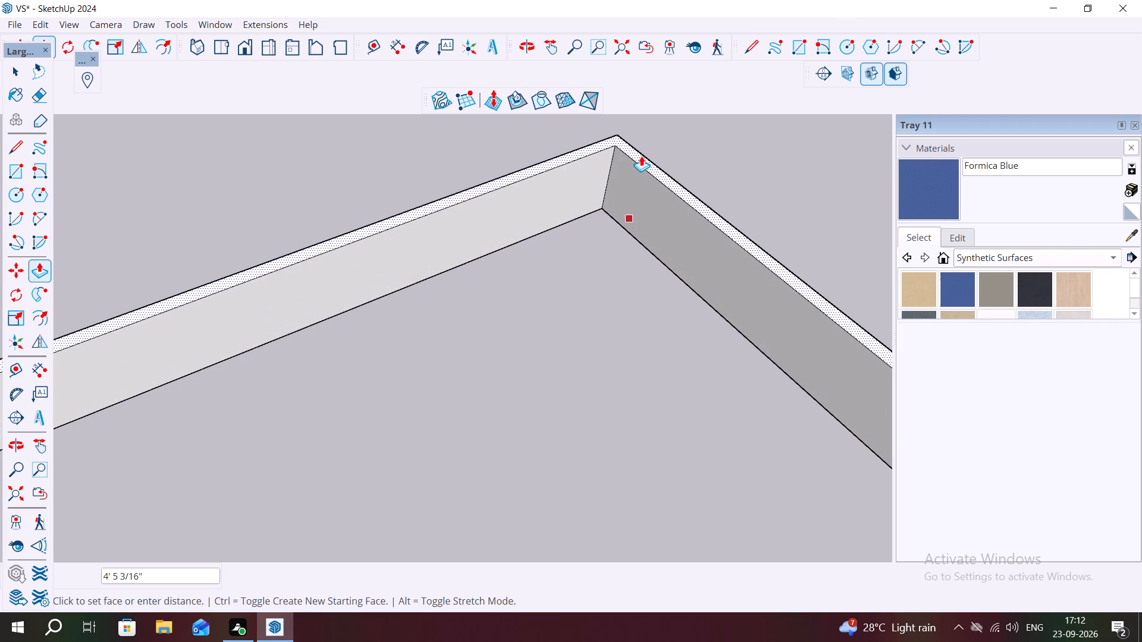
type("10'")
key("Return")
Raise the wall pieces at the projecting section's outer corner beside the recess and at the recess's inner corner by the same 10'.
scroll(640, 174, "down", 10)
scroll(629, 198, "up", 1)
scroll(629, 198, "down", 7)
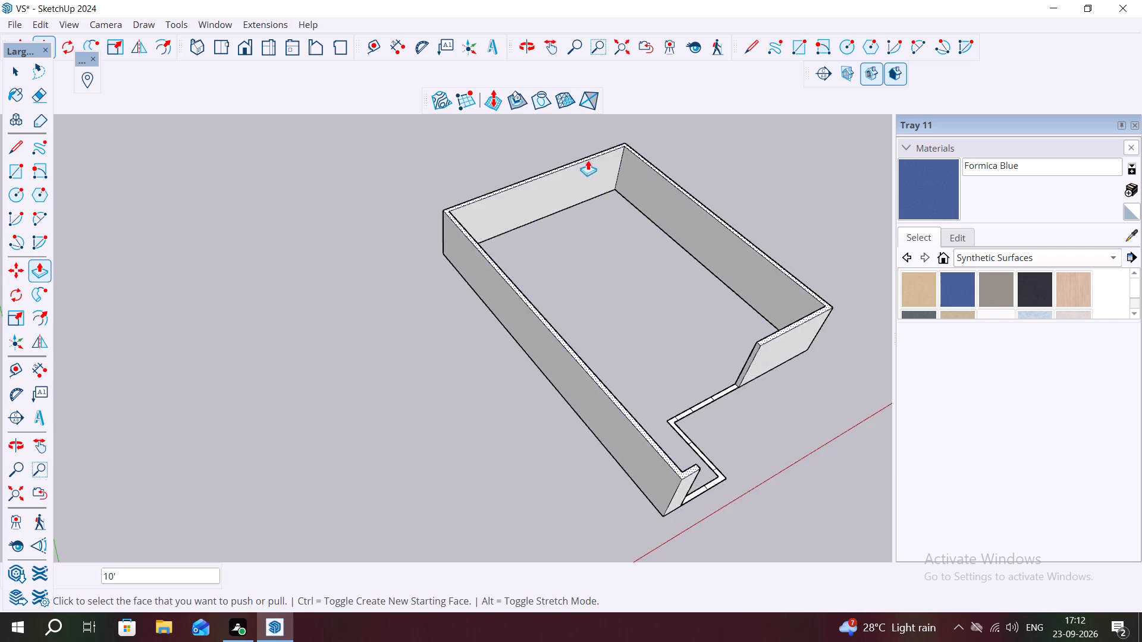
scroll(588, 160, "down", 2)
middle_click_drag(675, 319, 507, 278)
middle_click_drag(664, 450, 641, 439)
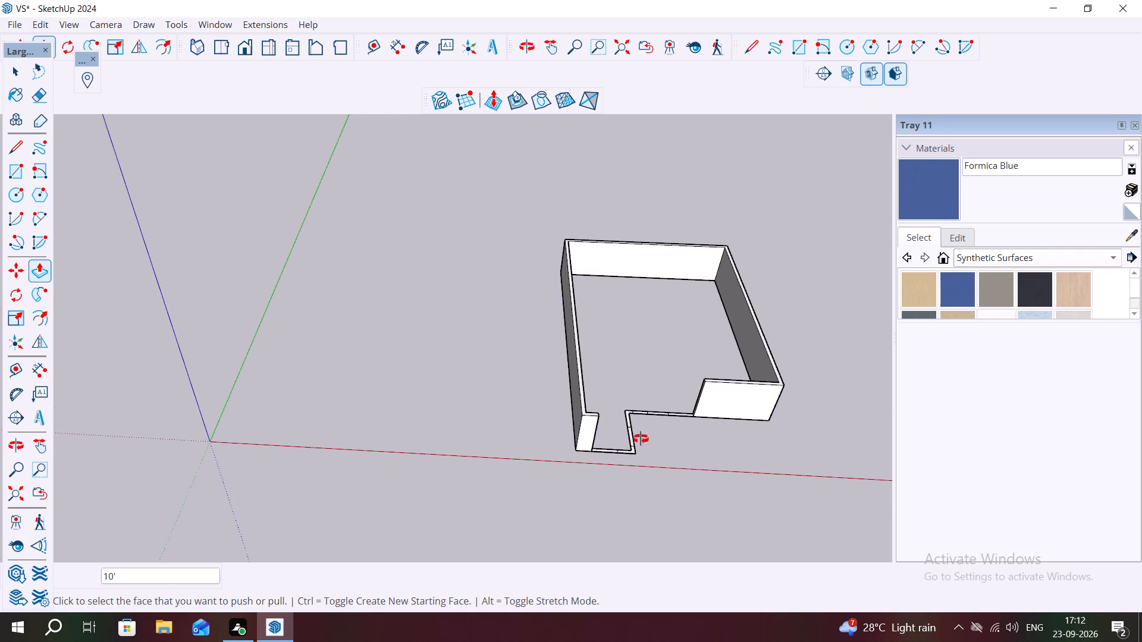
middle_click_drag(641, 439, 609, 432)
scroll(575, 479, "up", 8)
double_click(641, 471)
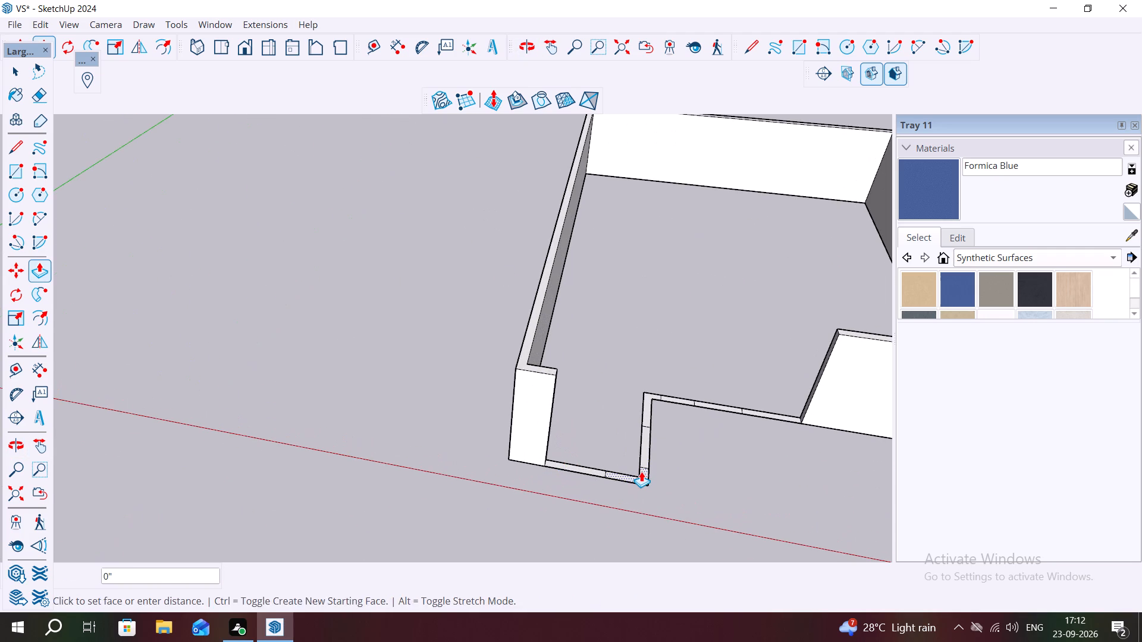
middle_click_drag(697, 405, 603, 405)
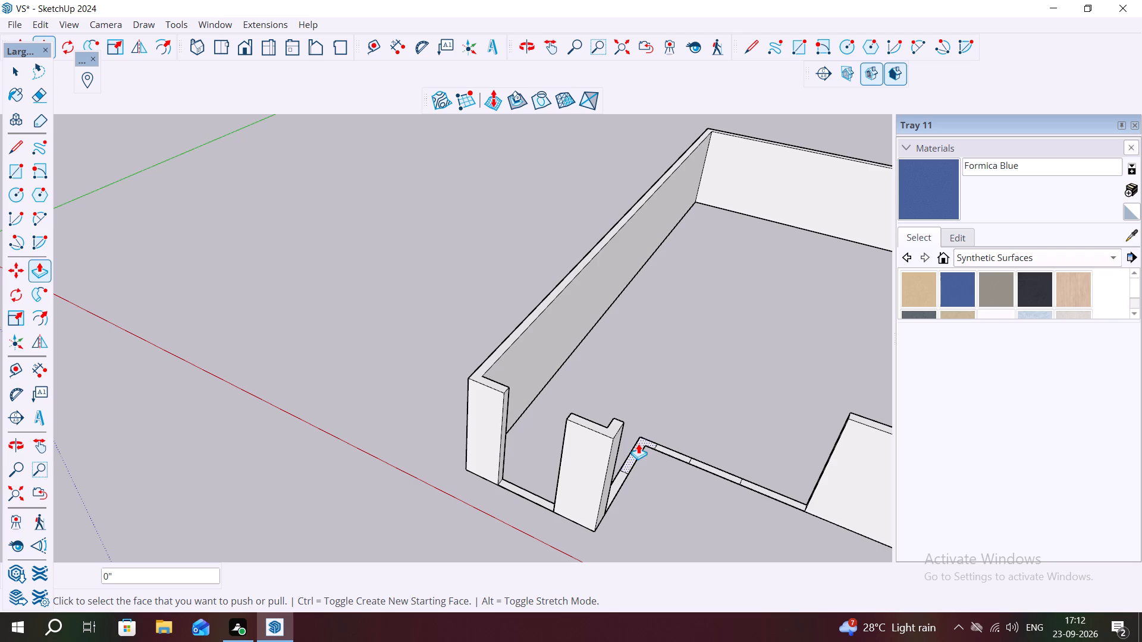
double_click(639, 444)
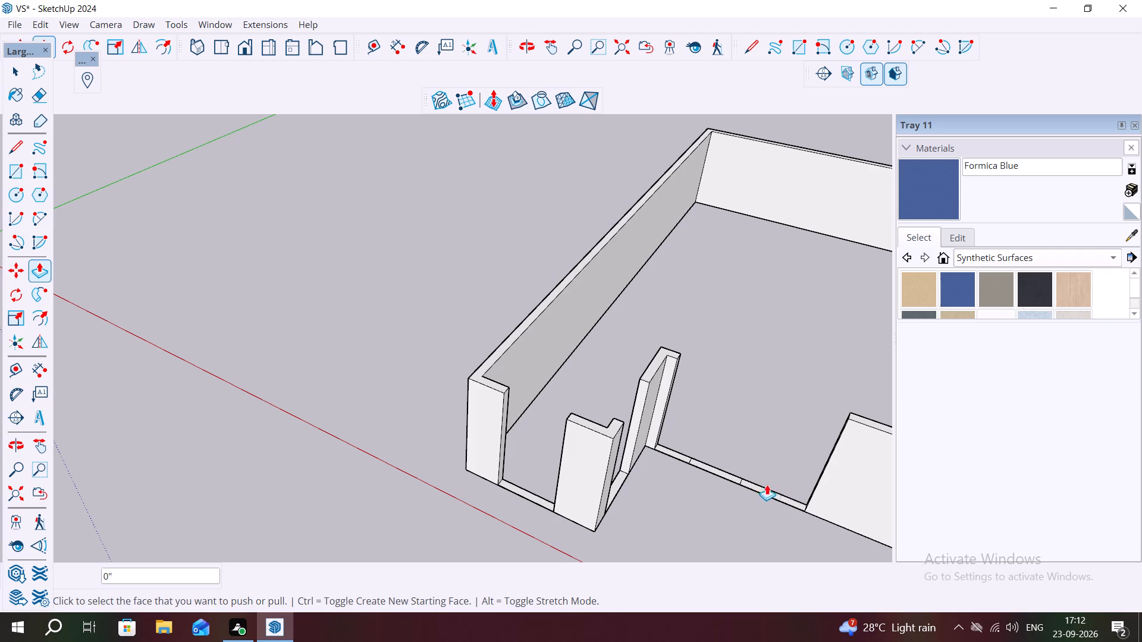
middle_click_drag(757, 476, 784, 481)
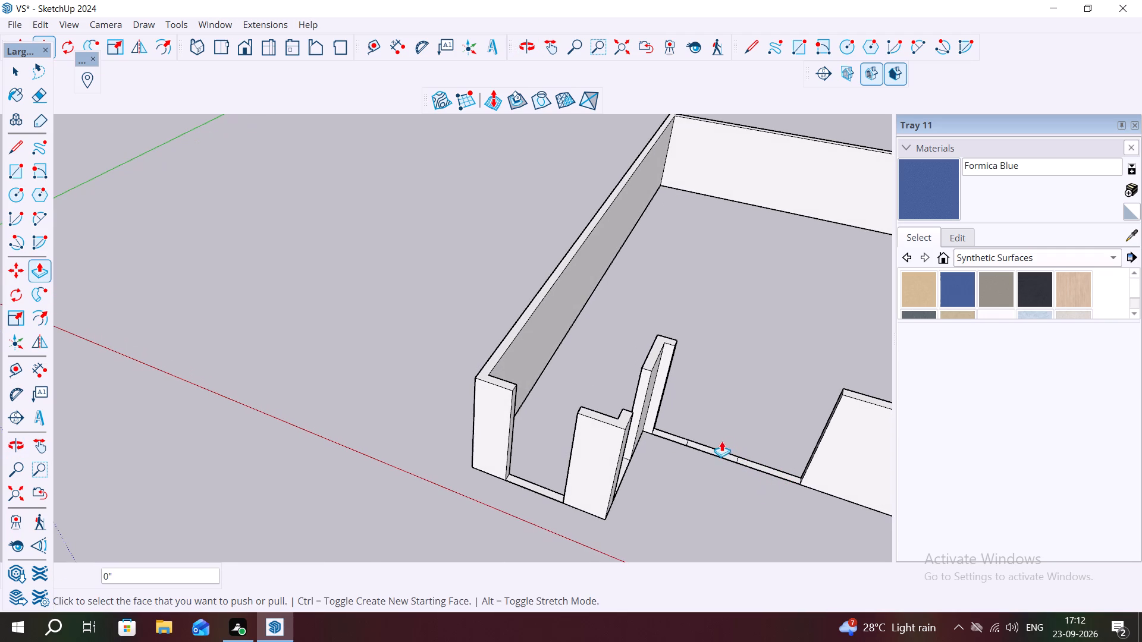
Push/Pull the isolated wall piece between the two openings in the recessed front wall up to 10'.
scroll(713, 442, "up", 3)
key("Escape")
key("space")
left_click(702, 451)
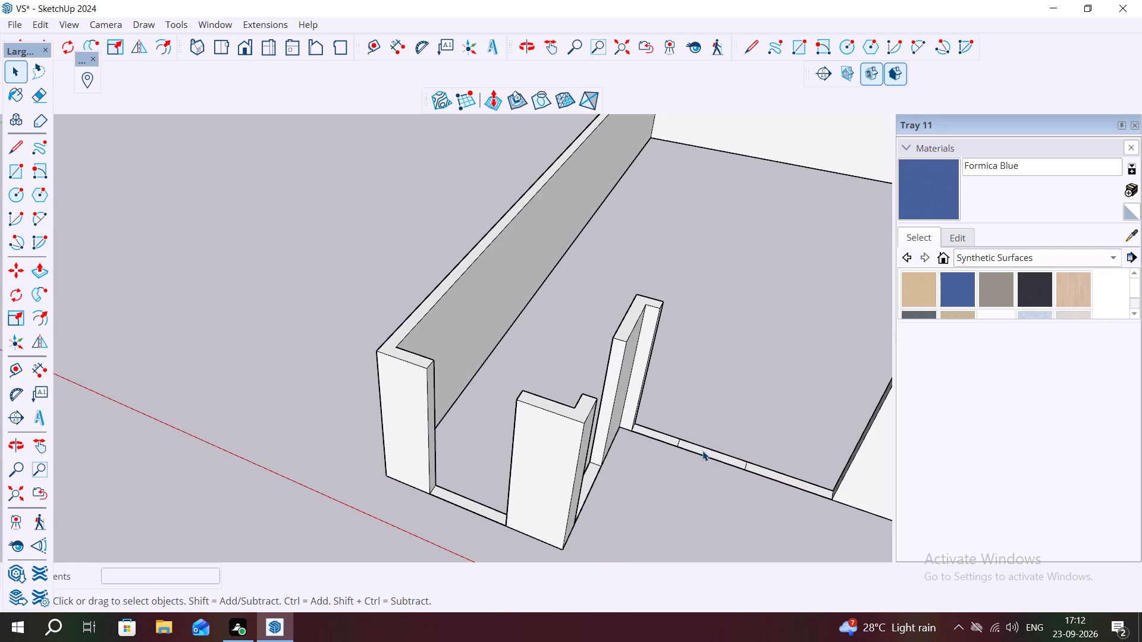
key("p")
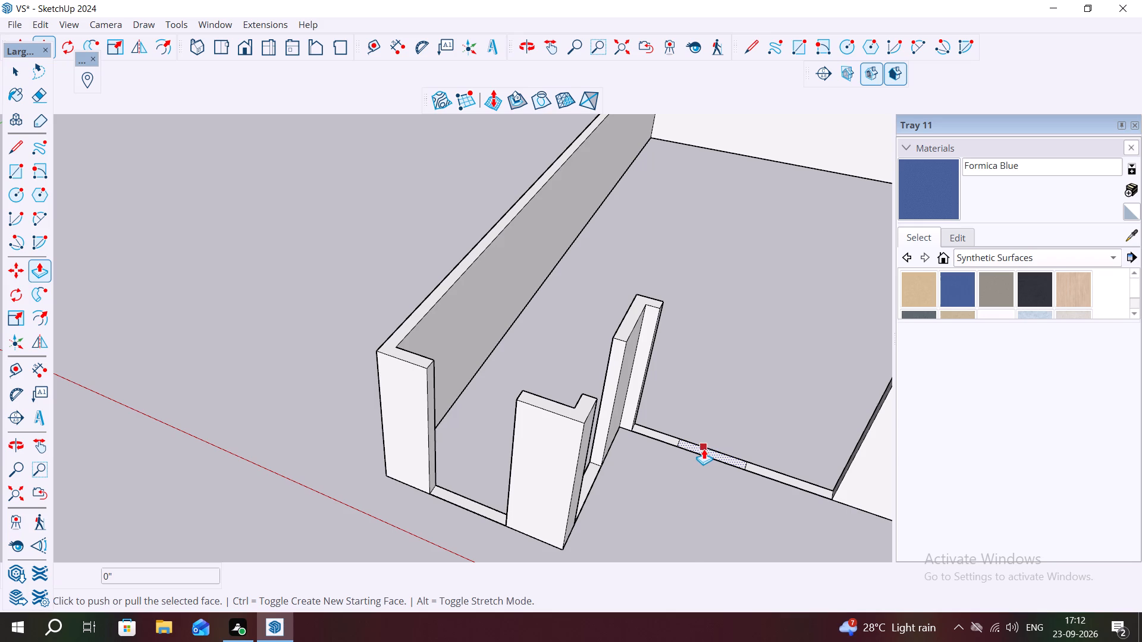
left_click(704, 449)
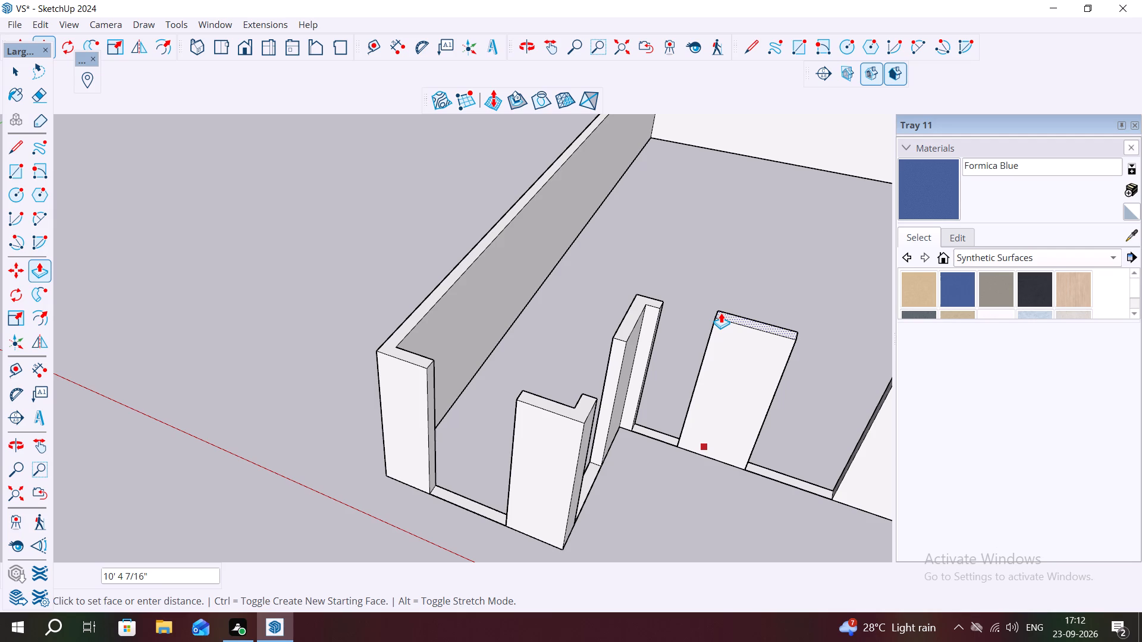
type("10'")
key("Return")
key("Escape")
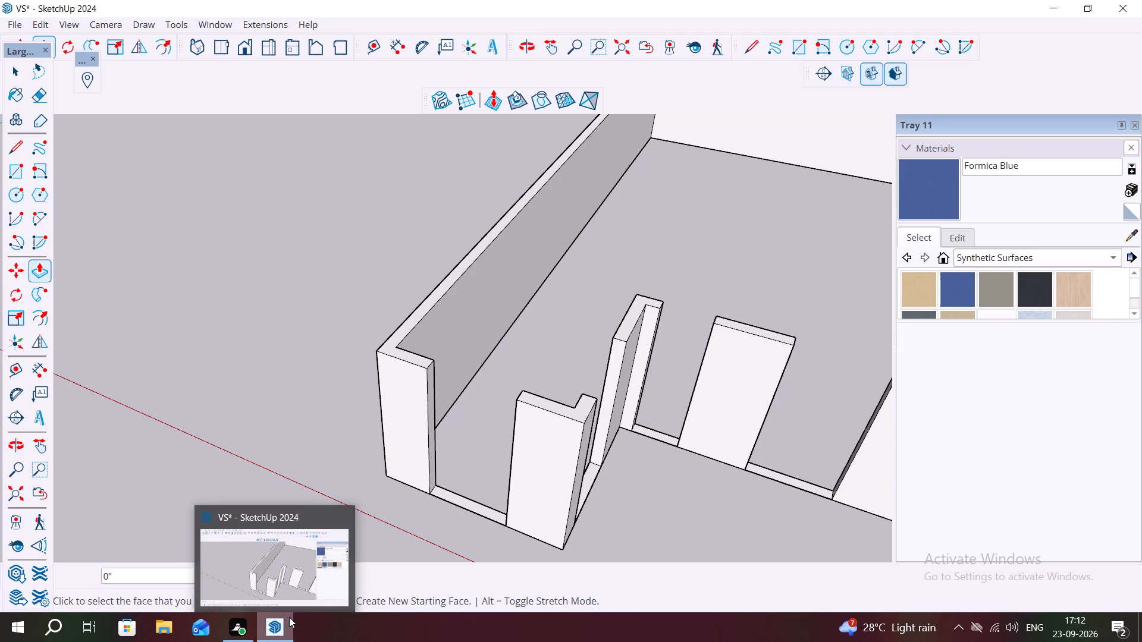
scroll(289, 617, "up", 2)
key("Escape")
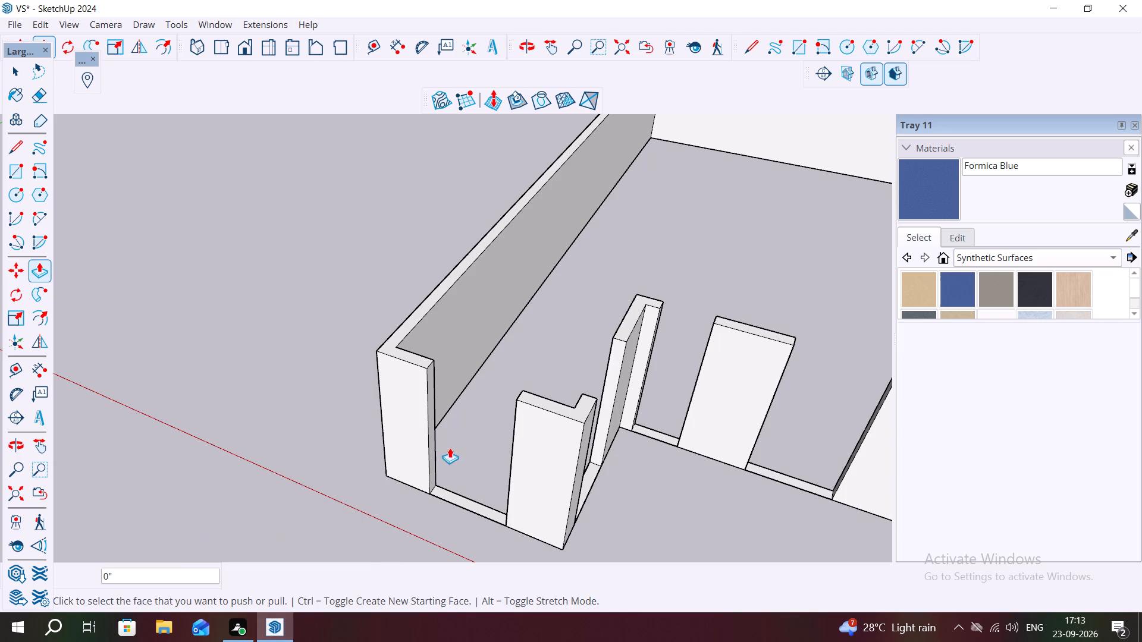
Draw a 3' by 9" rectangle from the top of the long side wall's front corner end face, beside the projecting section's front opening.
key("space")
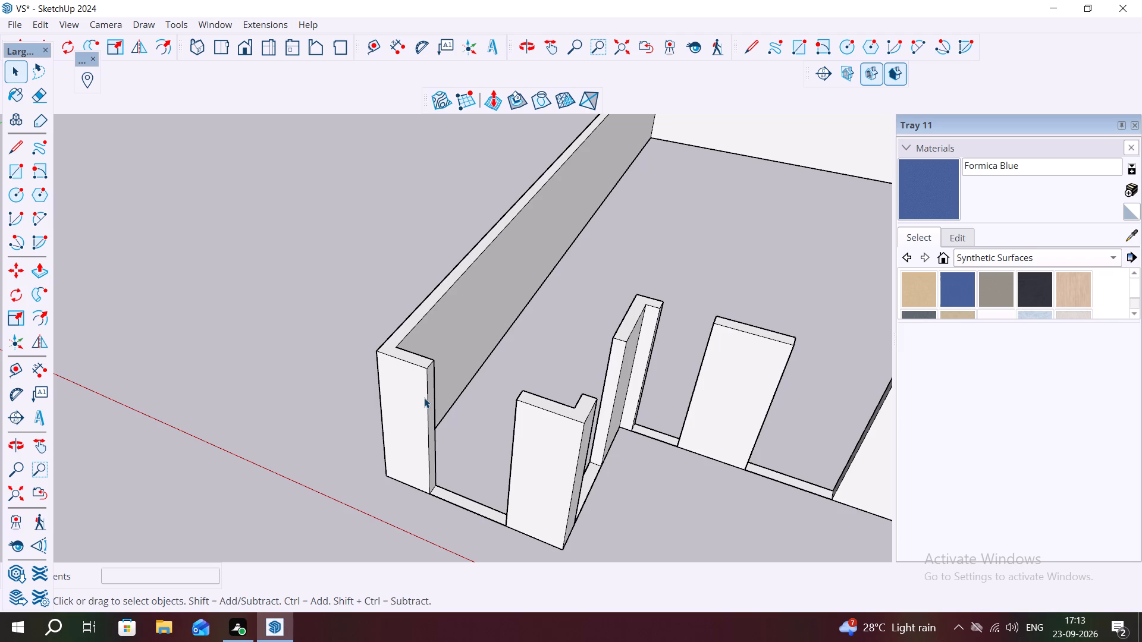
key("r")
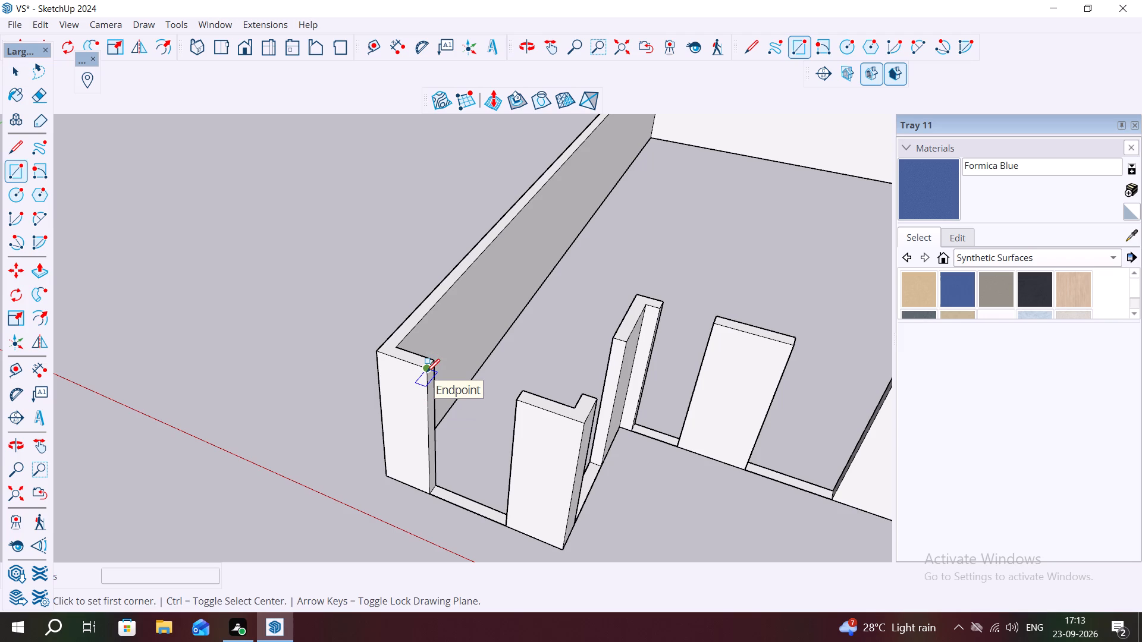
left_click(428, 370)
middle_click_drag(448, 402, 352, 401)
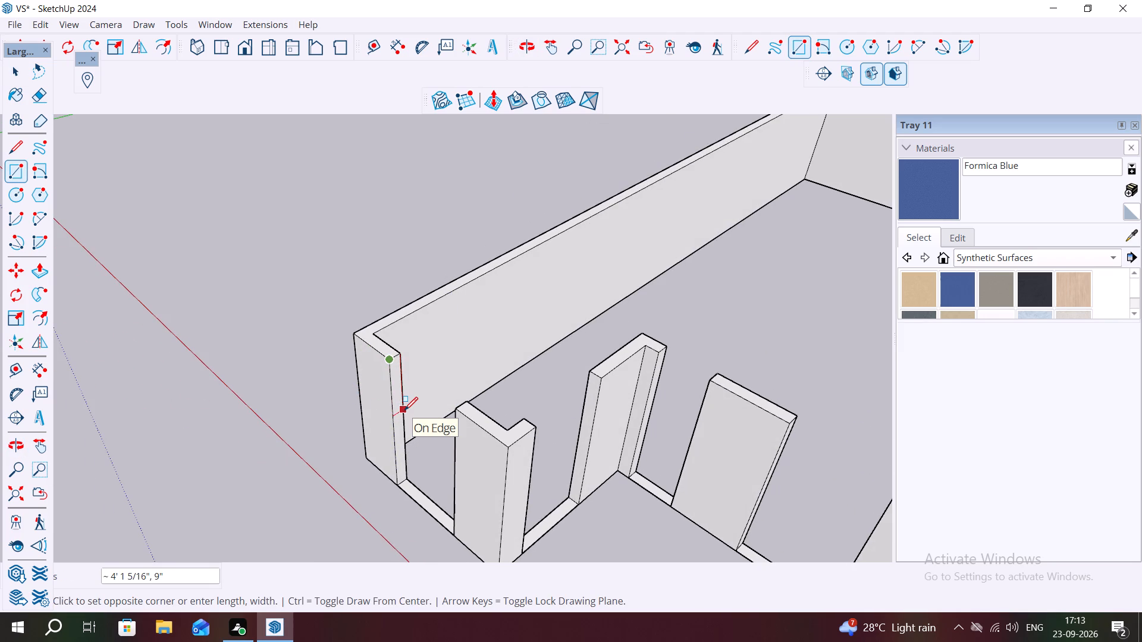
key("3")
key("apostrophe")
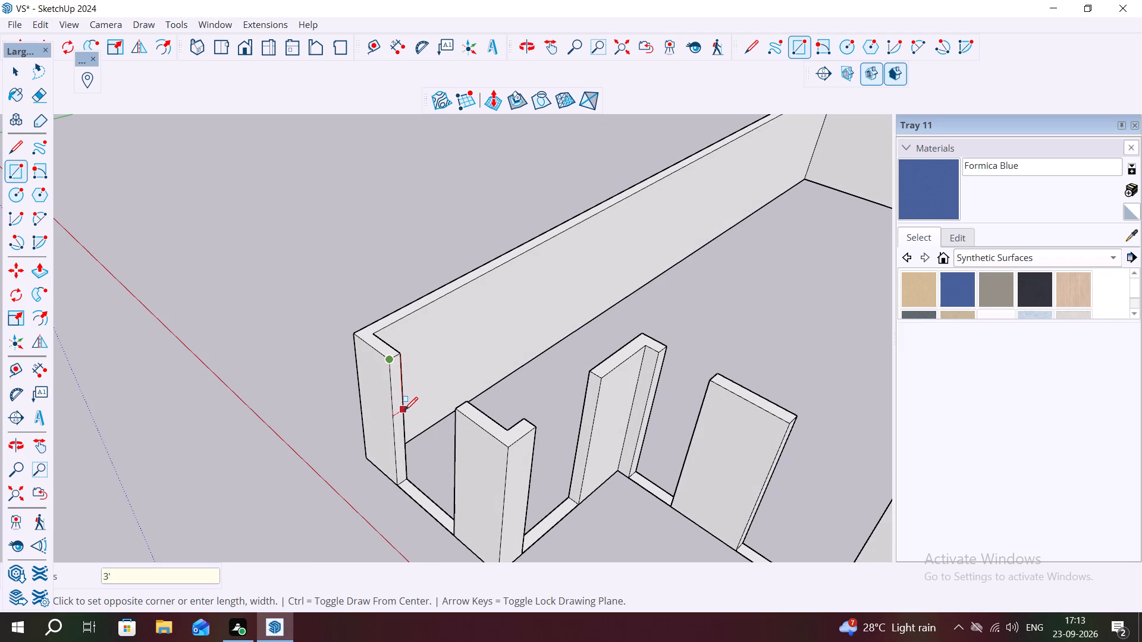
key("comma")
key("9")
key("shift+quotedbl")
key("Return")
key("Escape")
Copy that 3' rectangle 7' straight down the same end face so it sits at the wall's base.
key("space")
double_click(397, 395)
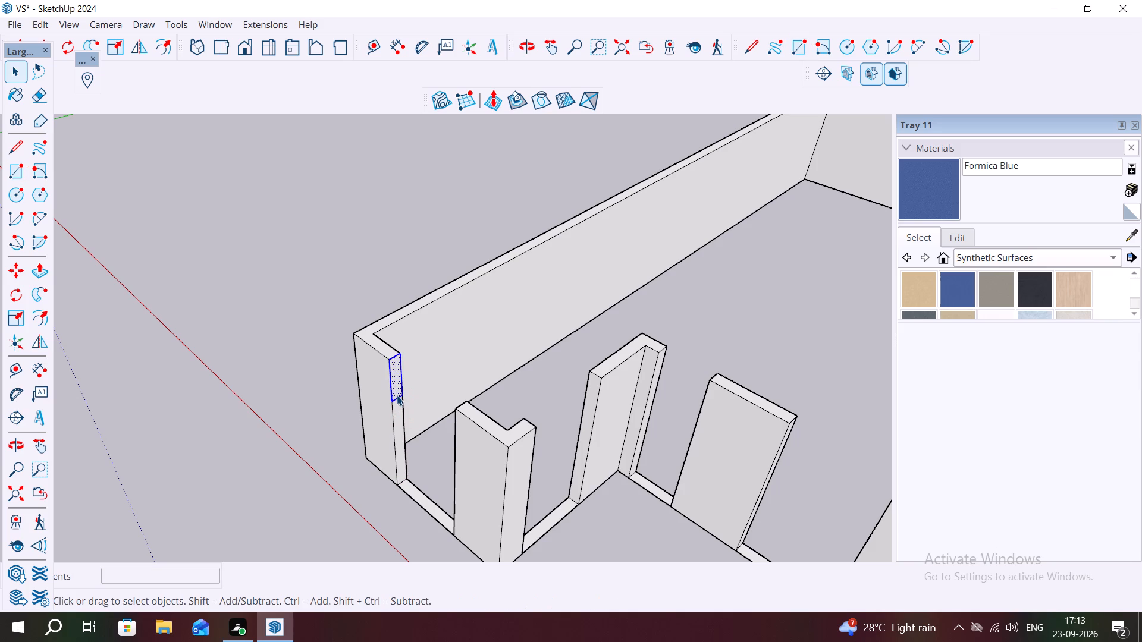
key("m")
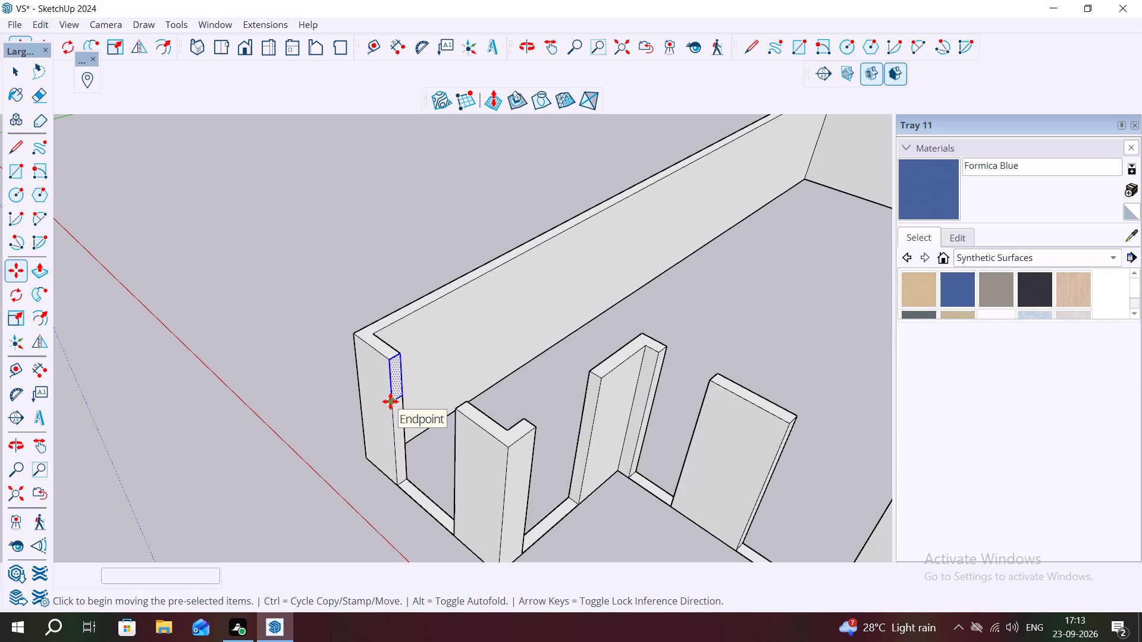
left_click(390, 401)
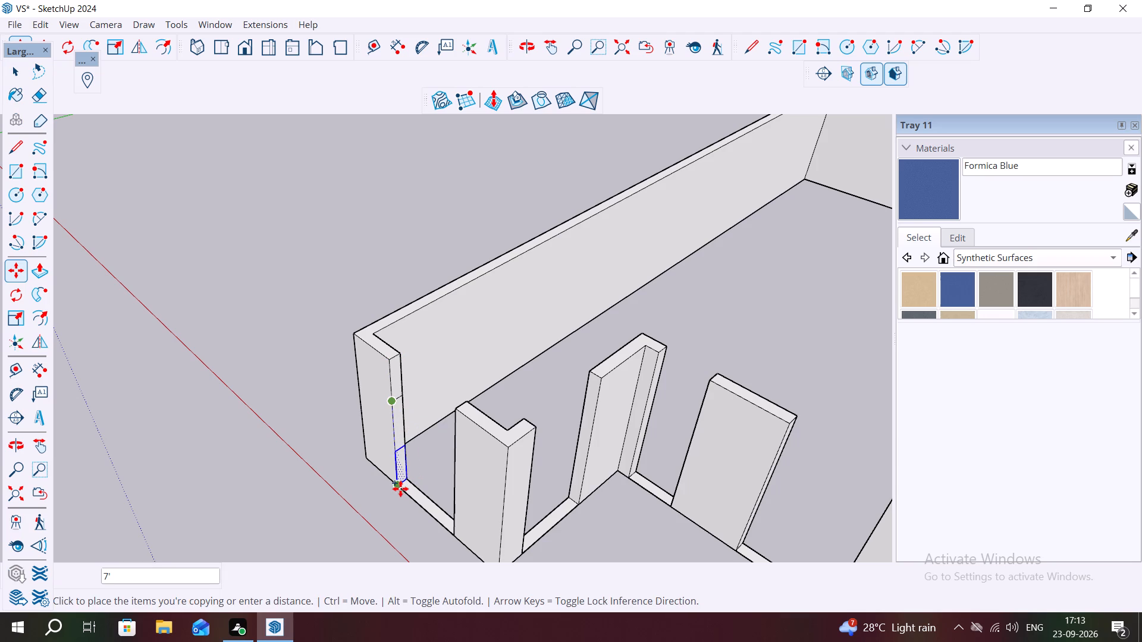
left_click(400, 489)
key("space")
Draw a 3' by 9" rectangle at the top of the projecting section's outer corner piece, on the end face toward the recess's side opening.
scroll(419, 479, "down", 5)
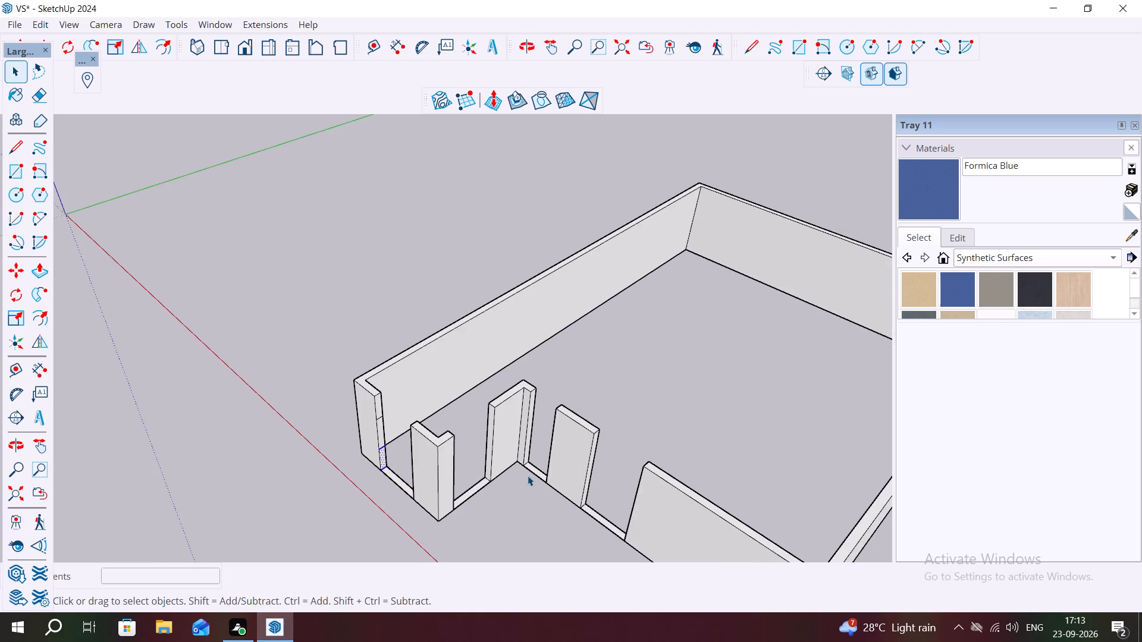
middle_click_drag(513, 470, 325, 424)
middle_click_drag(384, 409, 234, 396)
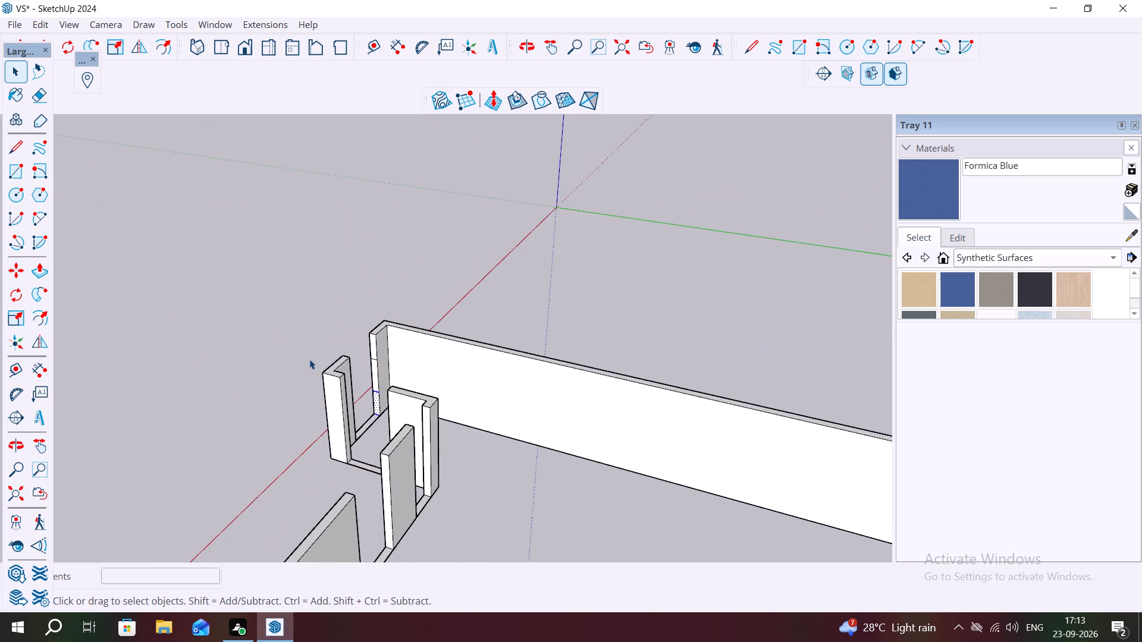
scroll(315, 359, "up", 9)
scroll(383, 432, "up", 1)
middle_click_drag(383, 431, 258, 389)
scroll(249, 333, "up", 6)
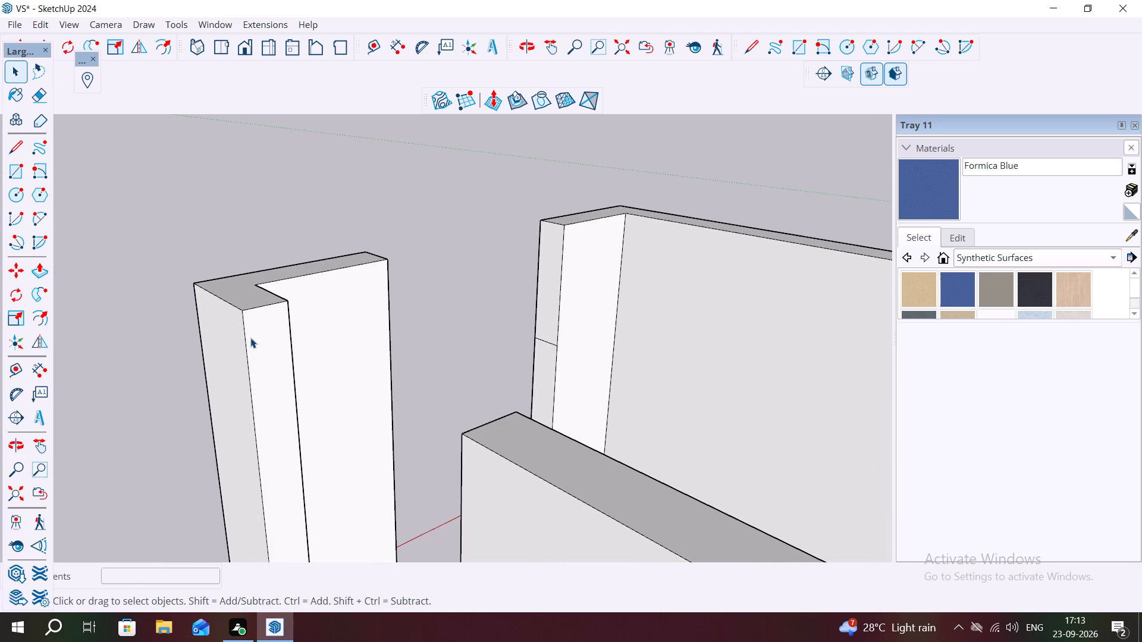
key("r")
left_click(243, 314)
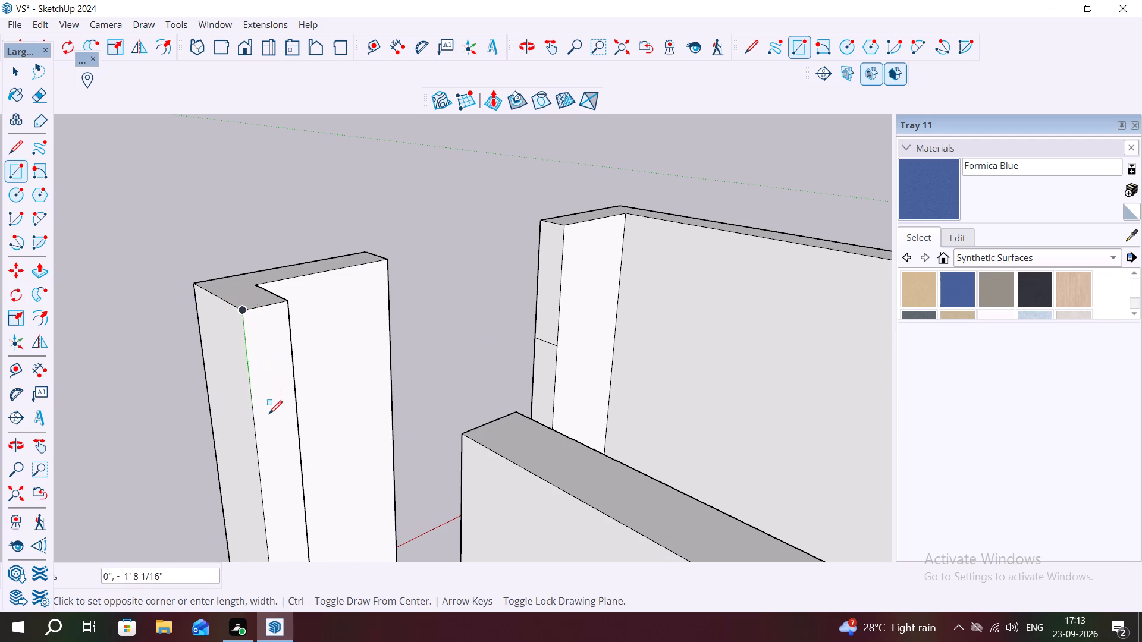
type("3'")
key("comma")
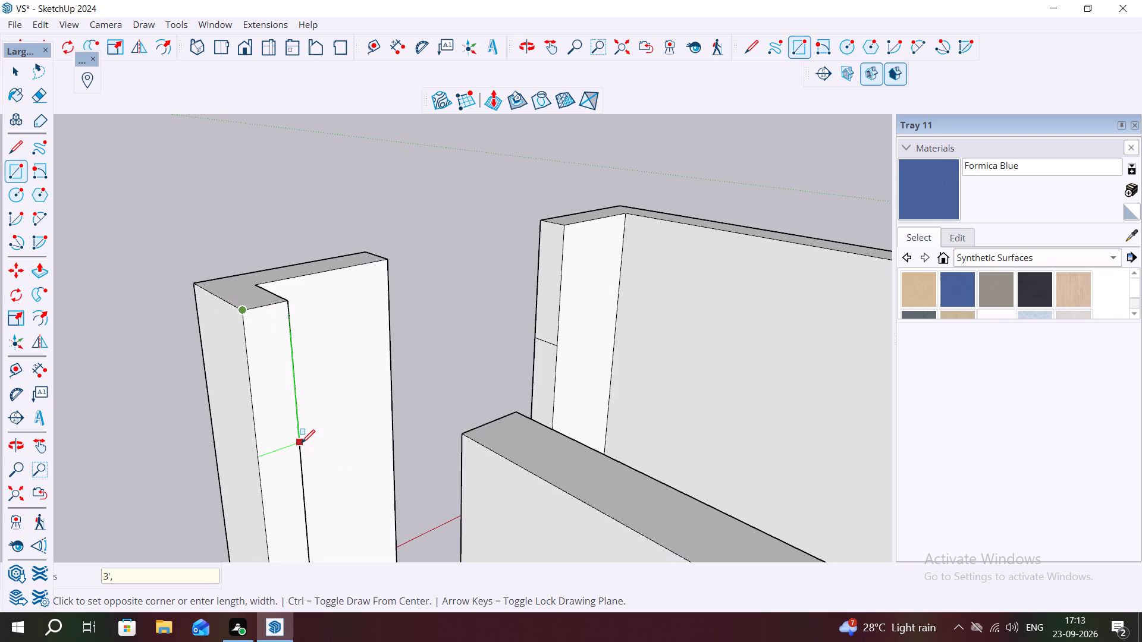
type("9\"")
key("Return")
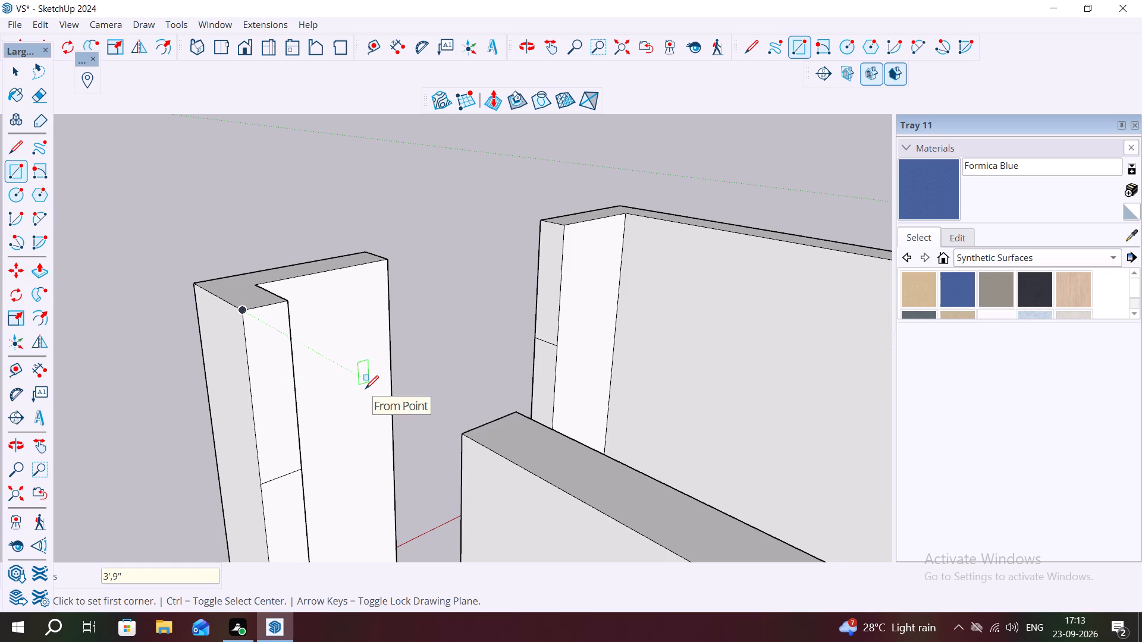
key("Escape")
Copy the outer corner piece's 3' rectangle 7' straight down so it sits at the base of the same end face.
key("space")
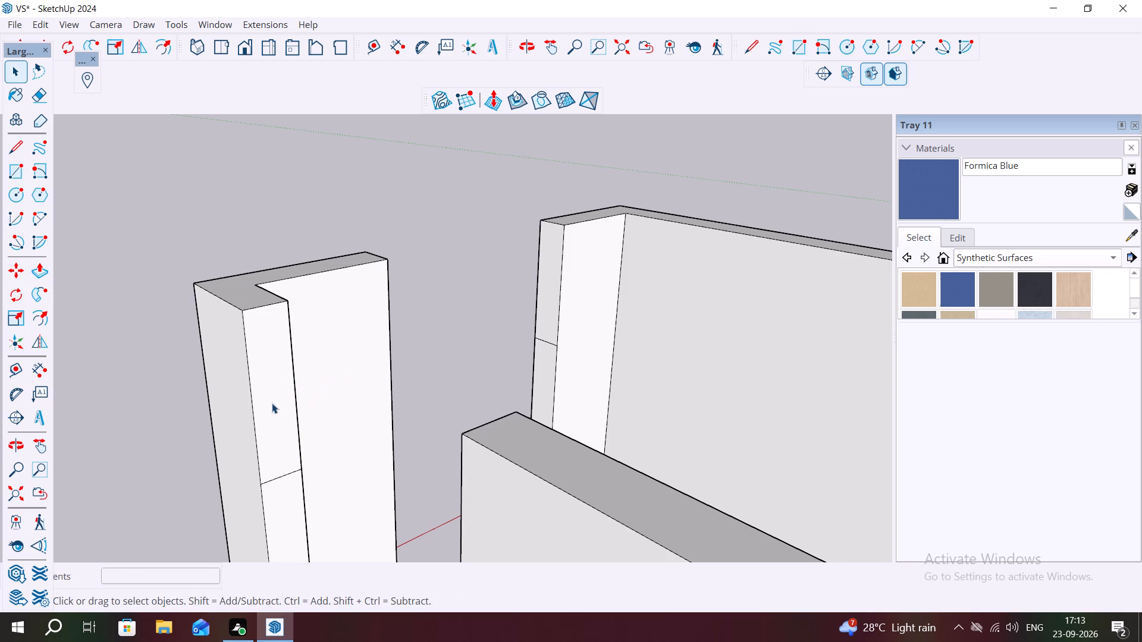
left_click(272, 403)
left_click(275, 403)
double_click(275, 403)
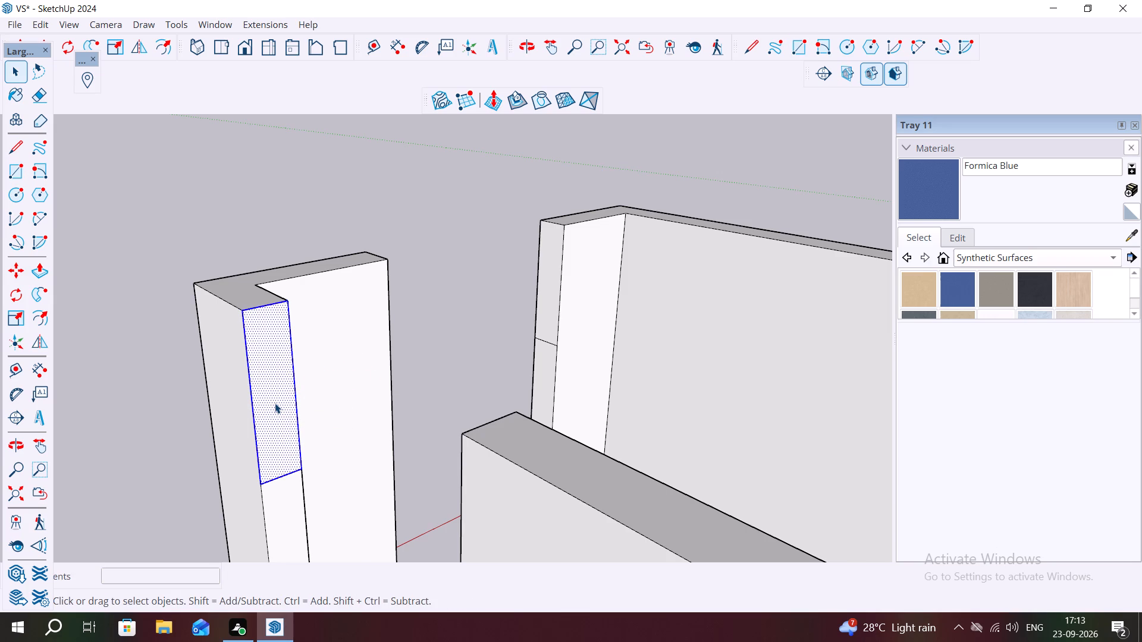
key("m")
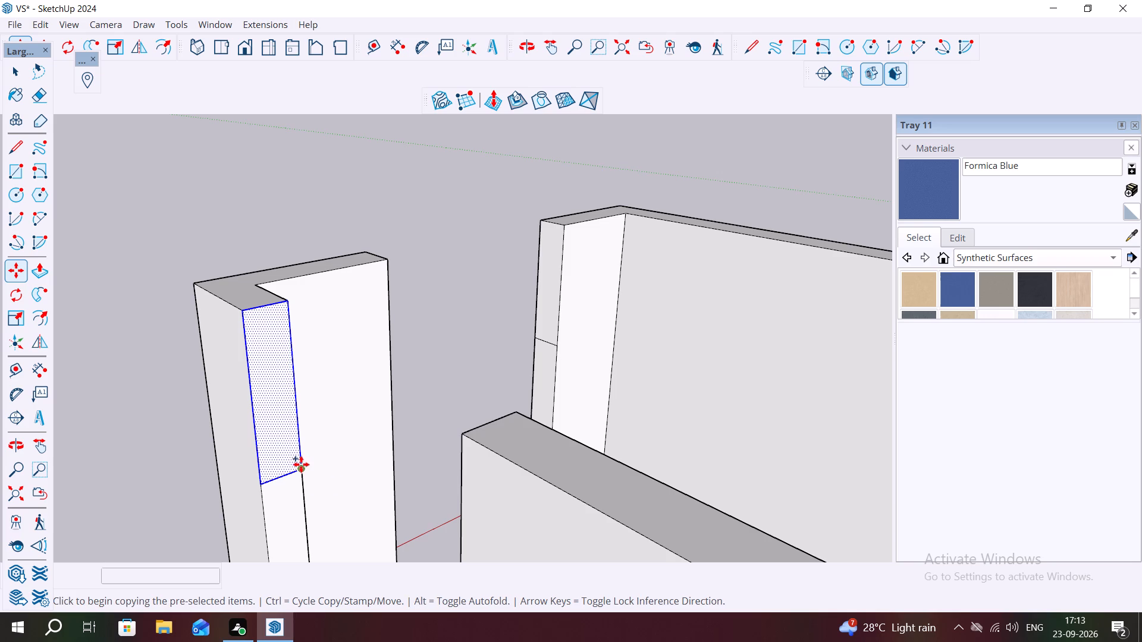
left_click(306, 468)
scroll(271, 369, "down", 7)
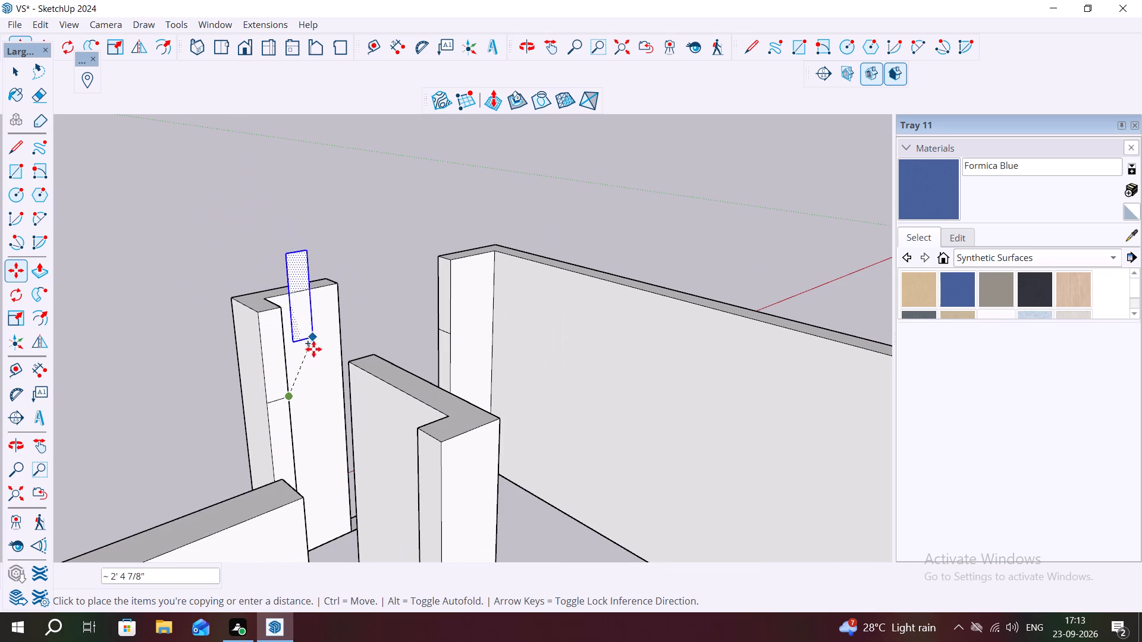
scroll(306, 404, "down", 5)
middle_click_drag(289, 413, 307, 436)
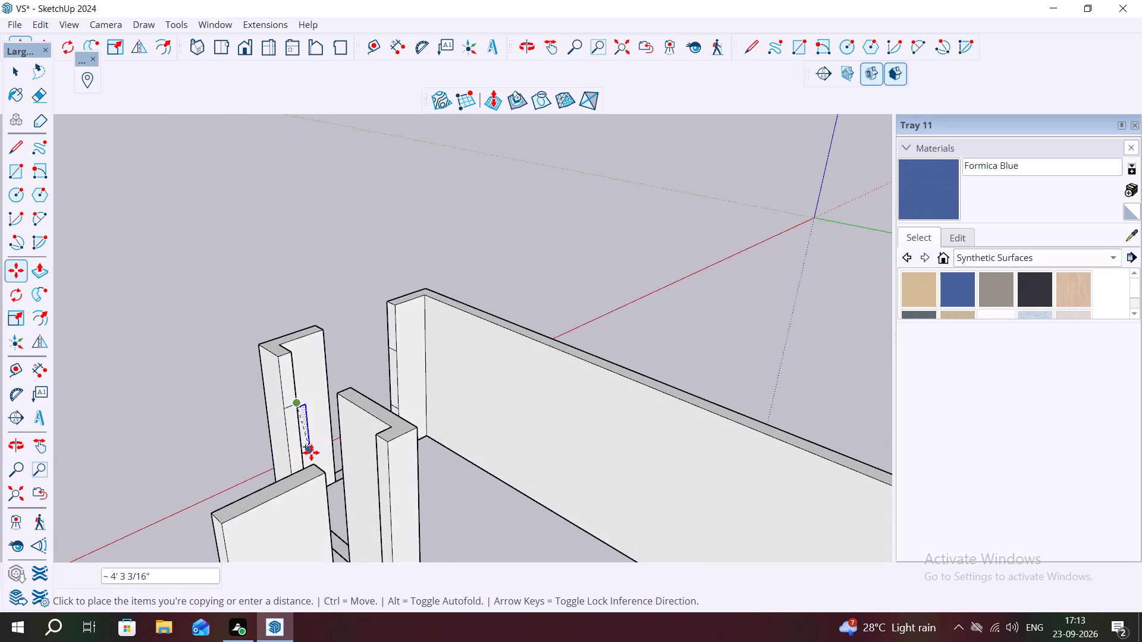
scroll(311, 452, "up", 9)
scroll(299, 495, "down", 1)
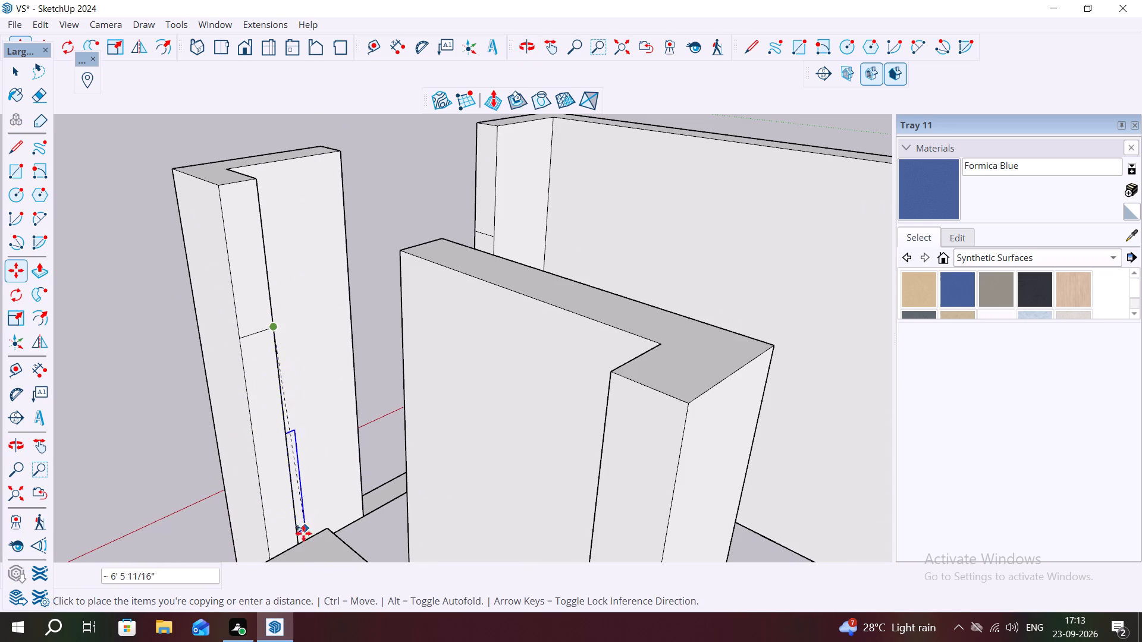
scroll(300, 538, "down", 4)
middle_click_drag(240, 518, 335, 542)
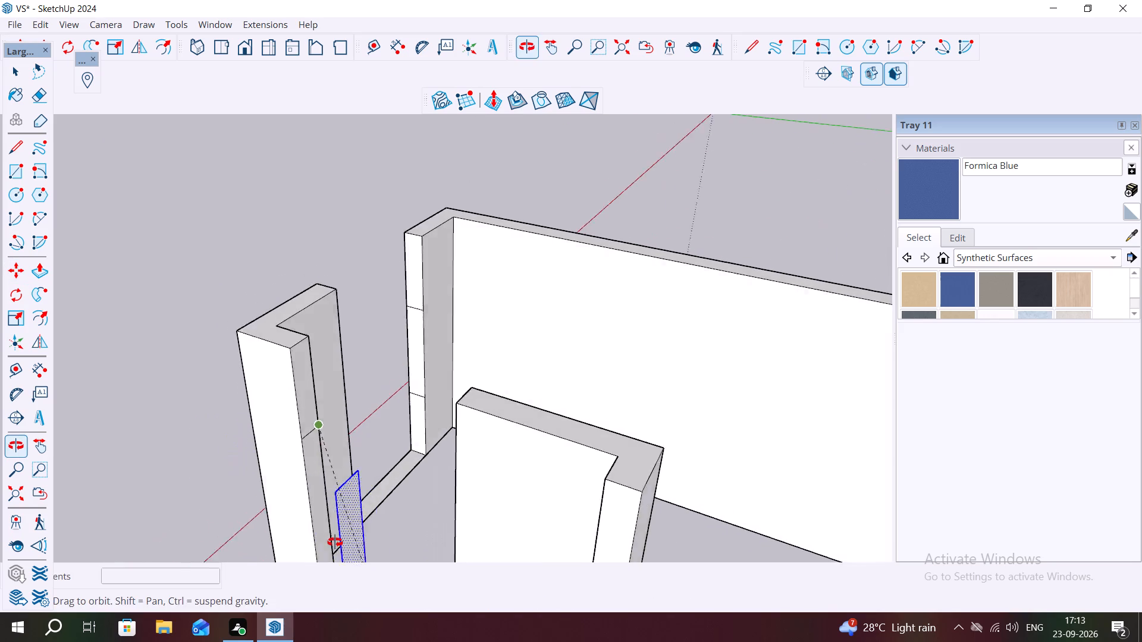
middle_click_drag(335, 542, 337, 542)
scroll(325, 501, "down", 6)
scroll(307, 420, "down", 3)
scroll(330, 498, "up", 3)
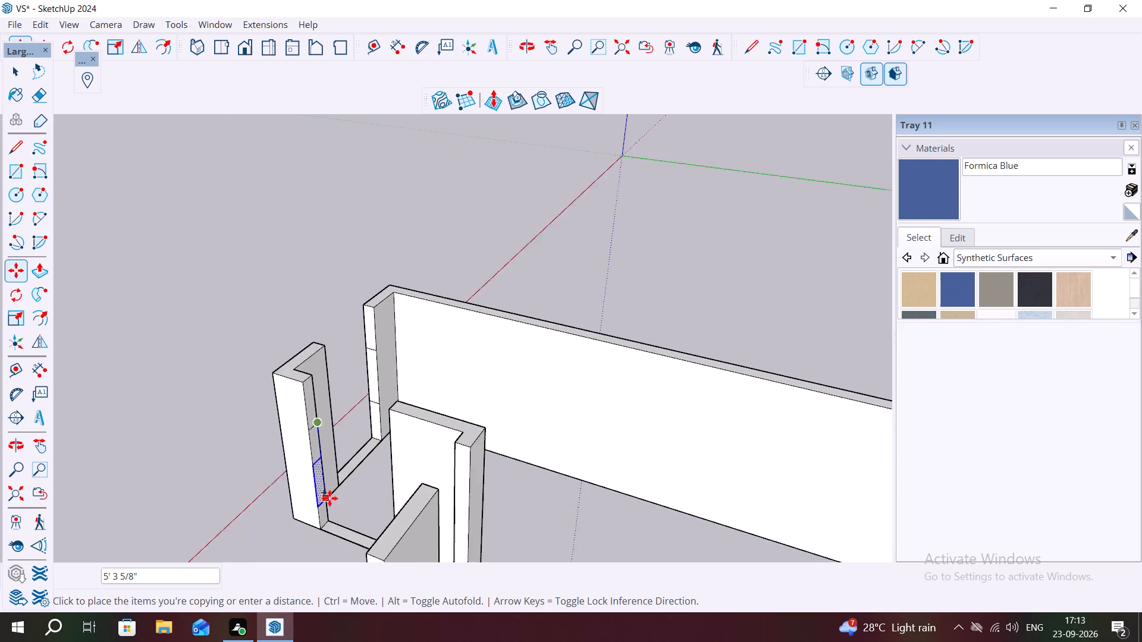
scroll(330, 498, "up", 8)
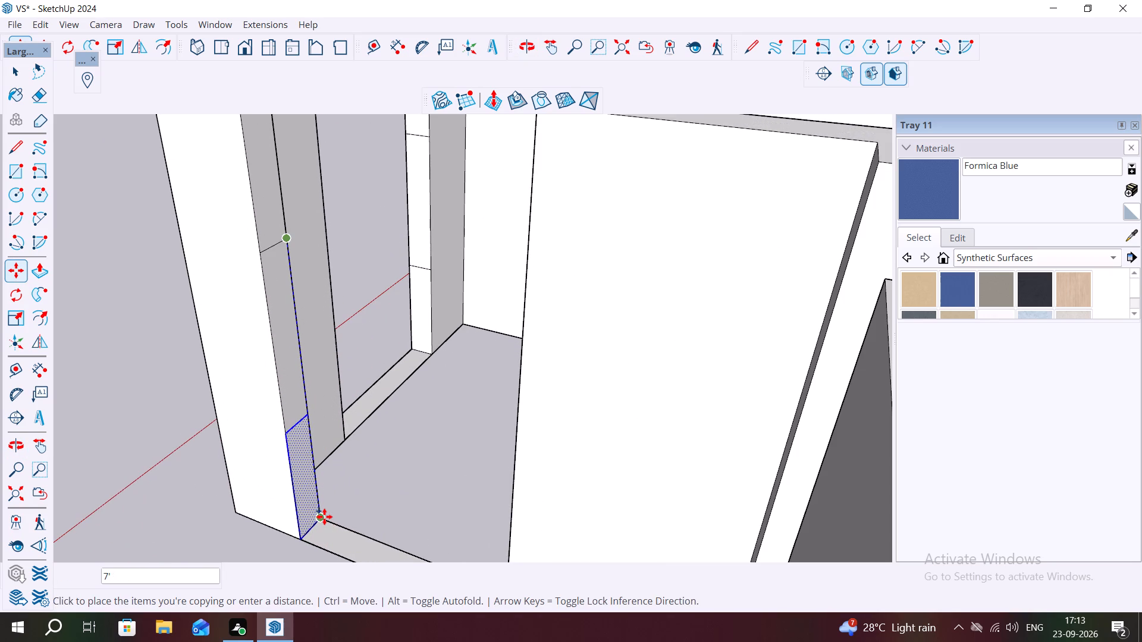
left_click(324, 517)
scroll(340, 491, "down", 6)
scroll(350, 430, "down", 6)
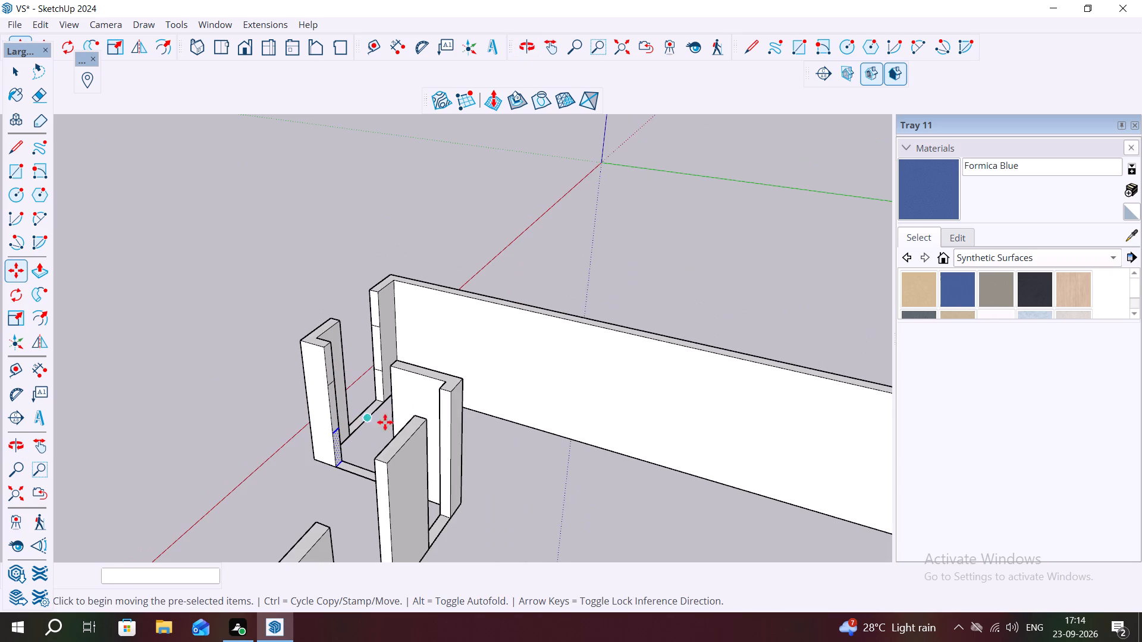
middle_click_drag(461, 407, 572, 438)
key("Escape")
Draw a 3' by 9" rectangle at the top of the recess's L-shaped corner piece, on the end face toward the short freestanding wall piece.
scroll(485, 400, "up", 2)
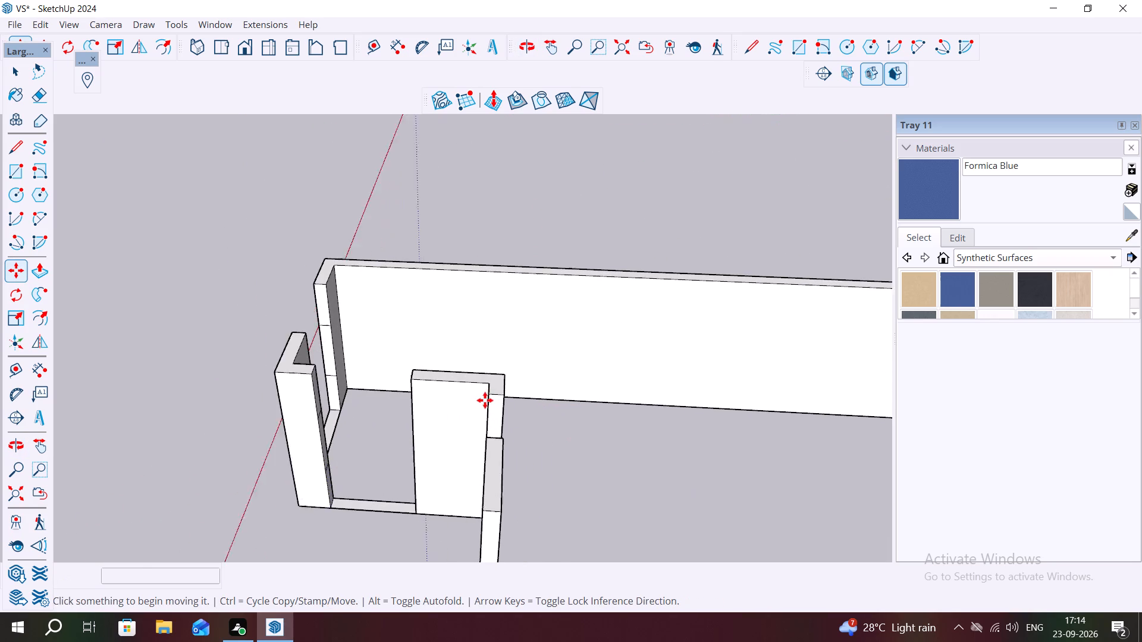
scroll(485, 400, "up", 4)
key("space")
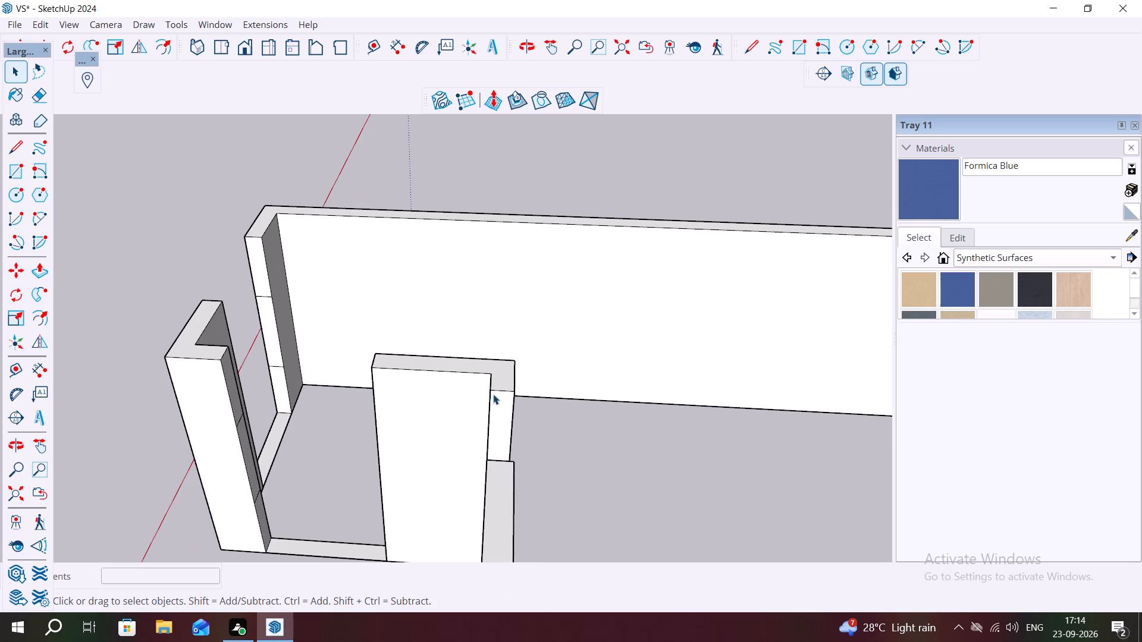
key("r")
left_click(488, 392)
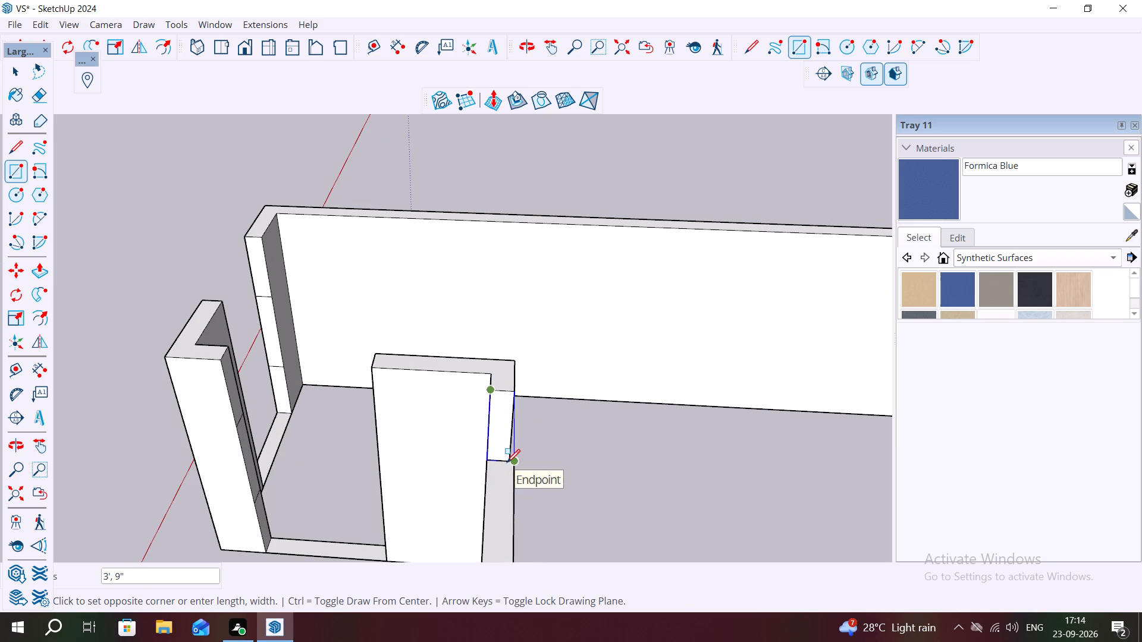
middle_click_drag(500, 460, 562, 436)
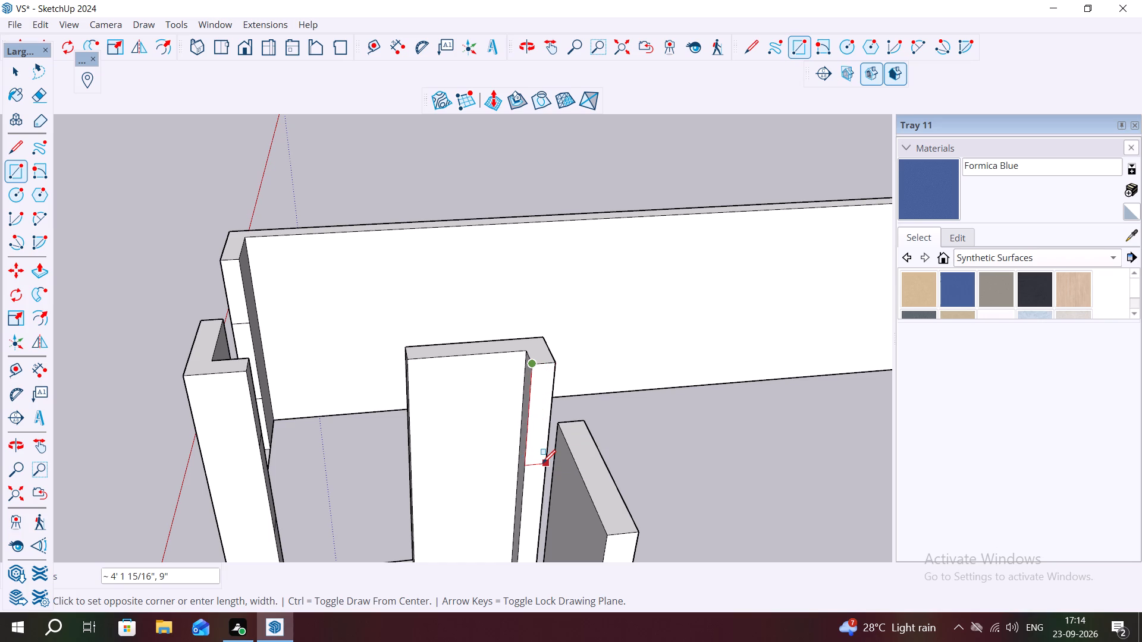
key("3")
key("apostrophe")
type(",9")
key("shift+quotedbl")
key("Return")
key("Escape")
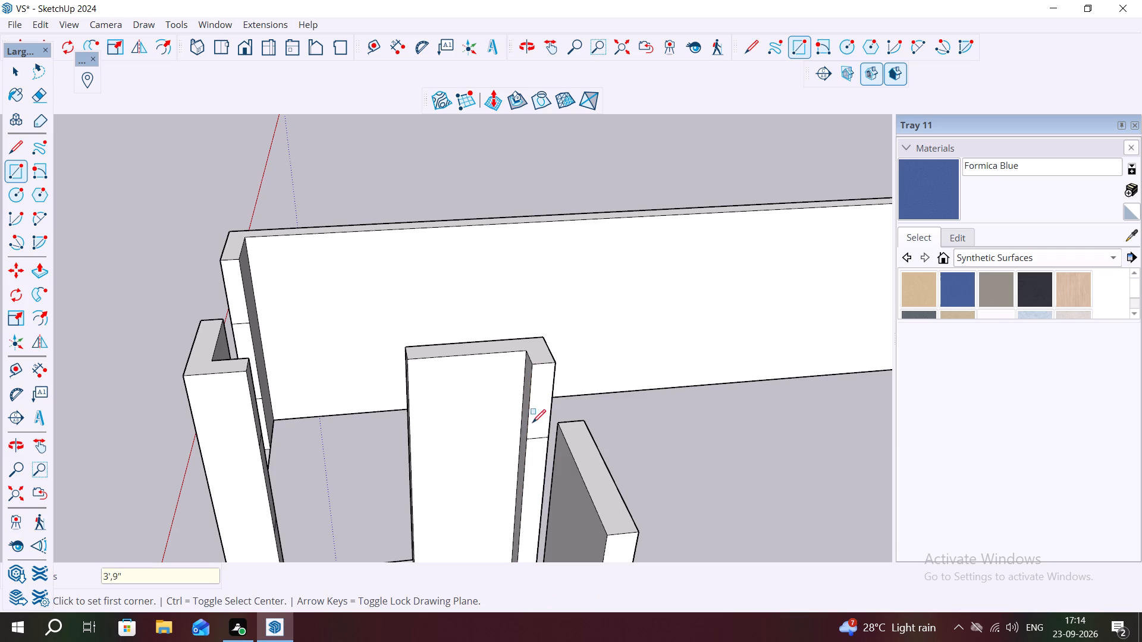
Copy the corner piece's 3' rectangle to the top of the short freestanding wall piece's end face, beside the opening before the long front wall.
key("space")
left_click(537, 407)
left_click(537, 407)
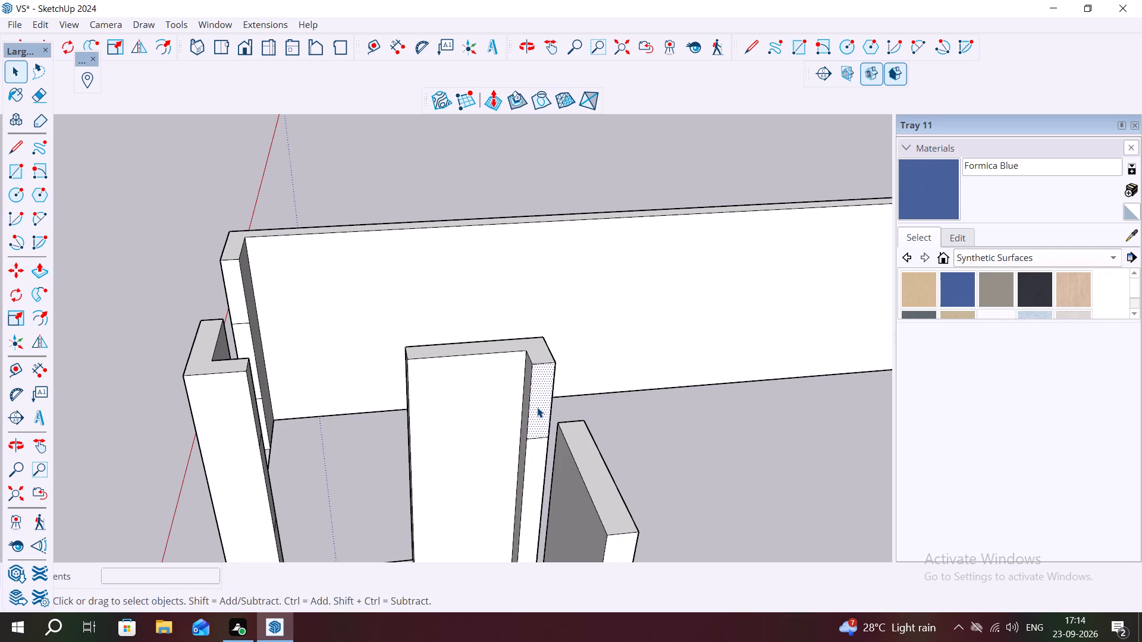
left_click(537, 407)
key("m")
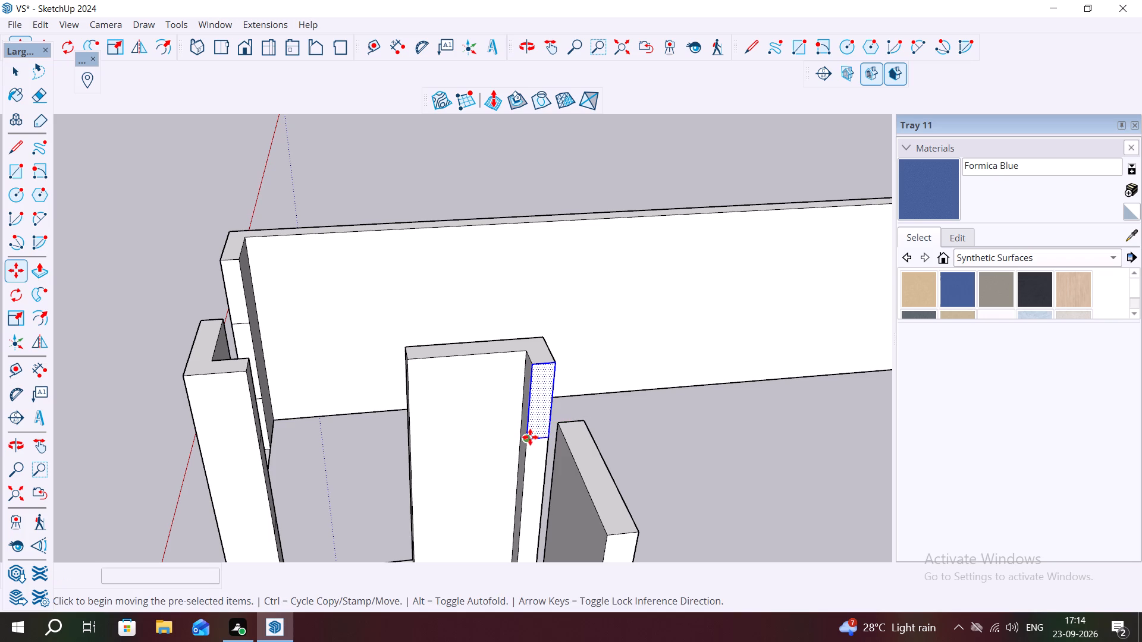
left_click(534, 363)
scroll(597, 377, "down", 3)
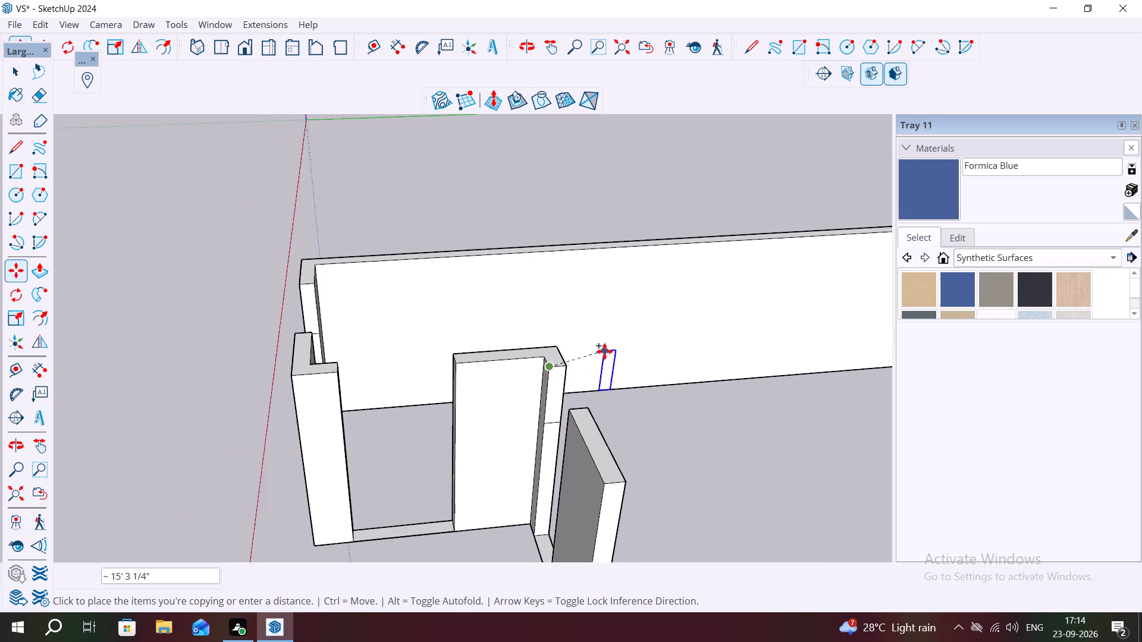
scroll(604, 351, "down", 2)
scroll(608, 439, "up", 4)
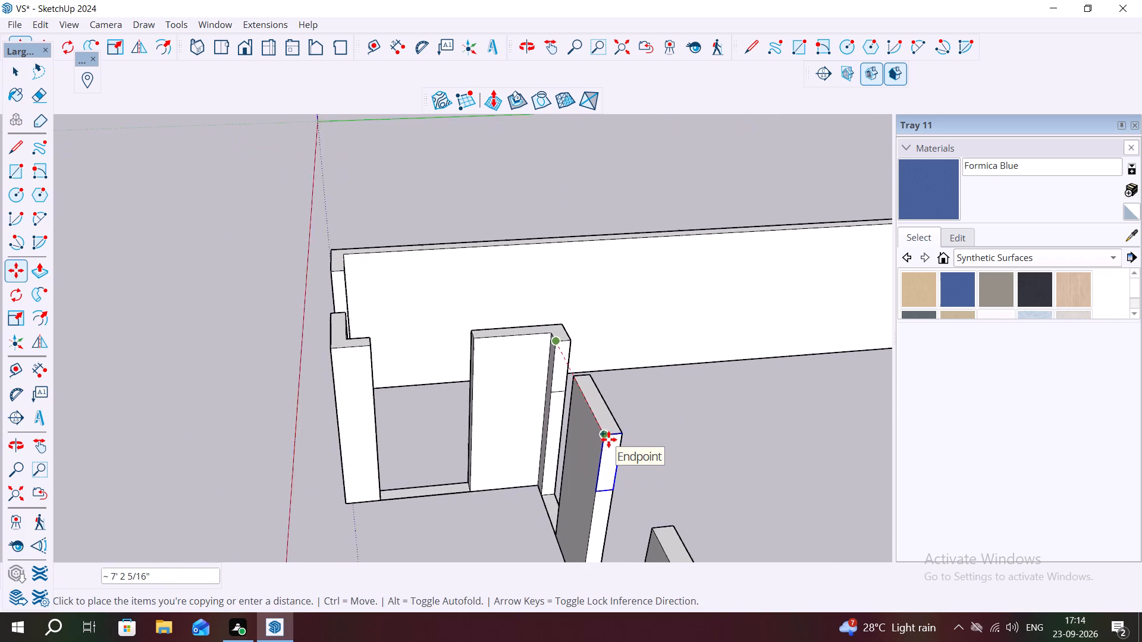
scroll(608, 439, "up", 3)
left_click(604, 435)
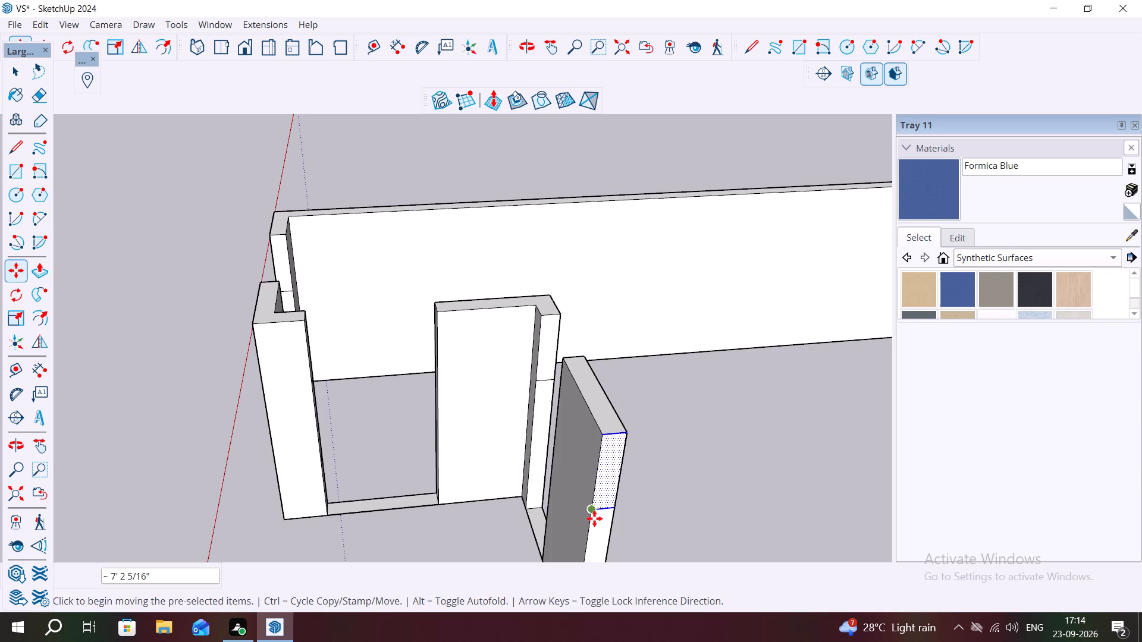
Copy the short wall piece's 3' rectangle 7' straight down so it sits at the base of the same end face.
left_click(591, 508)
scroll(646, 497, "down", 6)
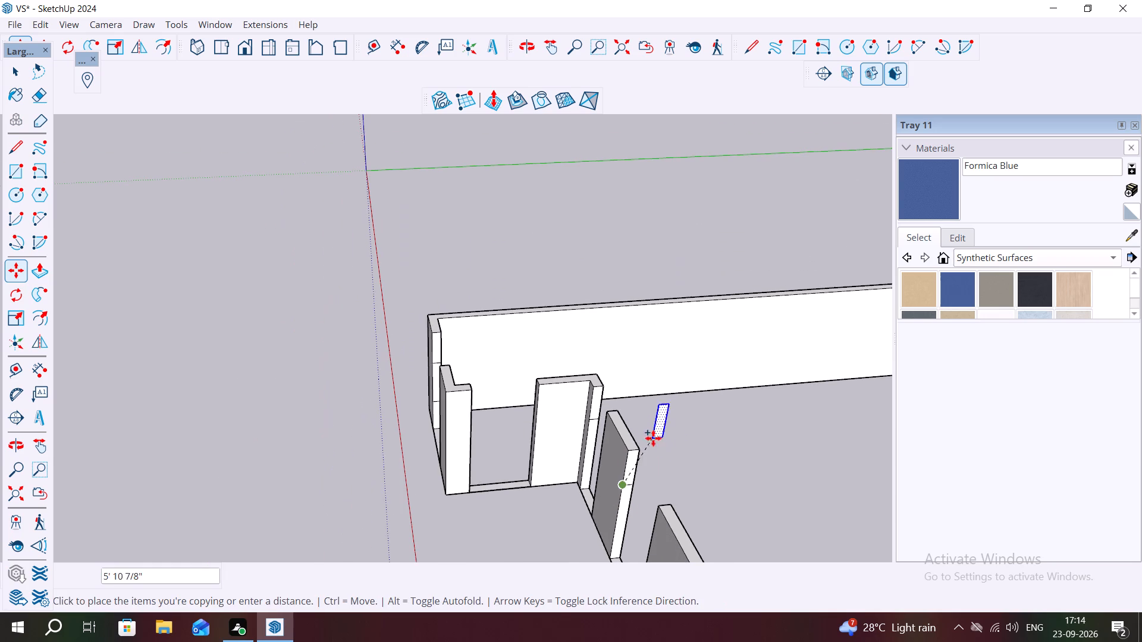
scroll(614, 553, "up", 2)
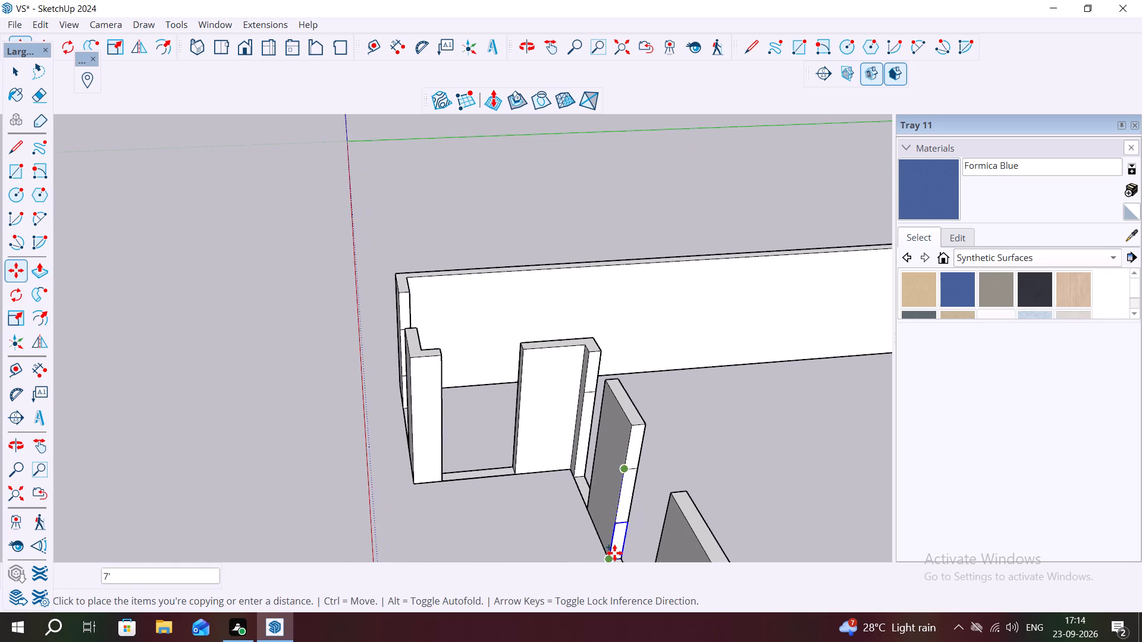
scroll(614, 552, "up", 4)
scroll(579, 536, "down", 6)
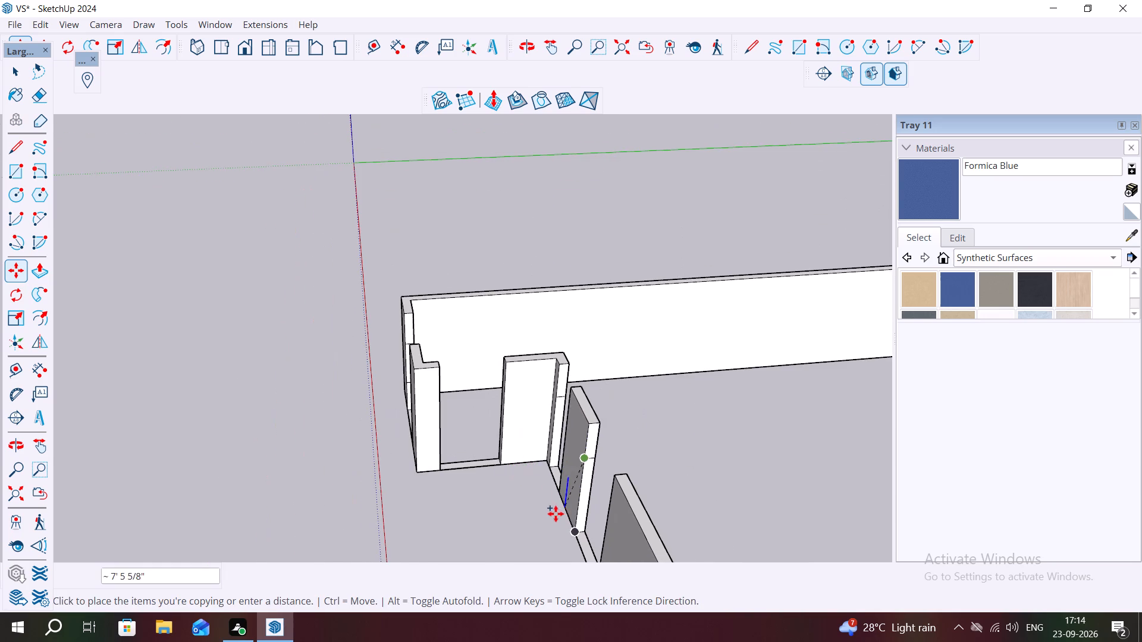
scroll(565, 530, "up", 3)
left_click(579, 534)
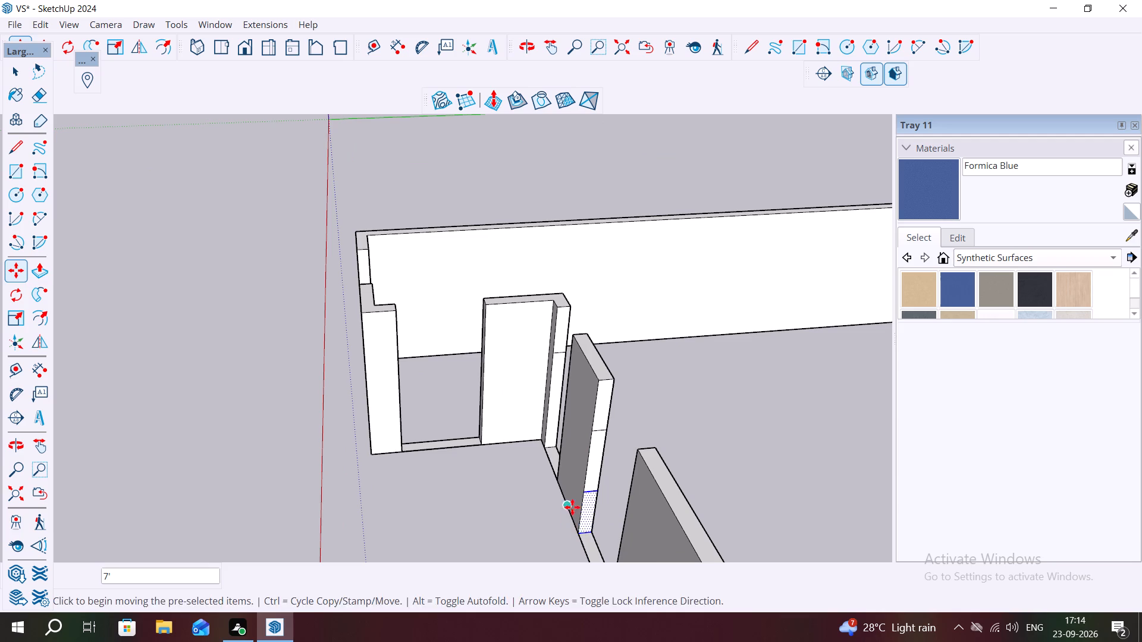
key("Escape")
Push/Pull the short wall piece's lower 3' face 5' across the opening to meet the adjacent long front wall.
key("space")
left_click(588, 511)
key("p")
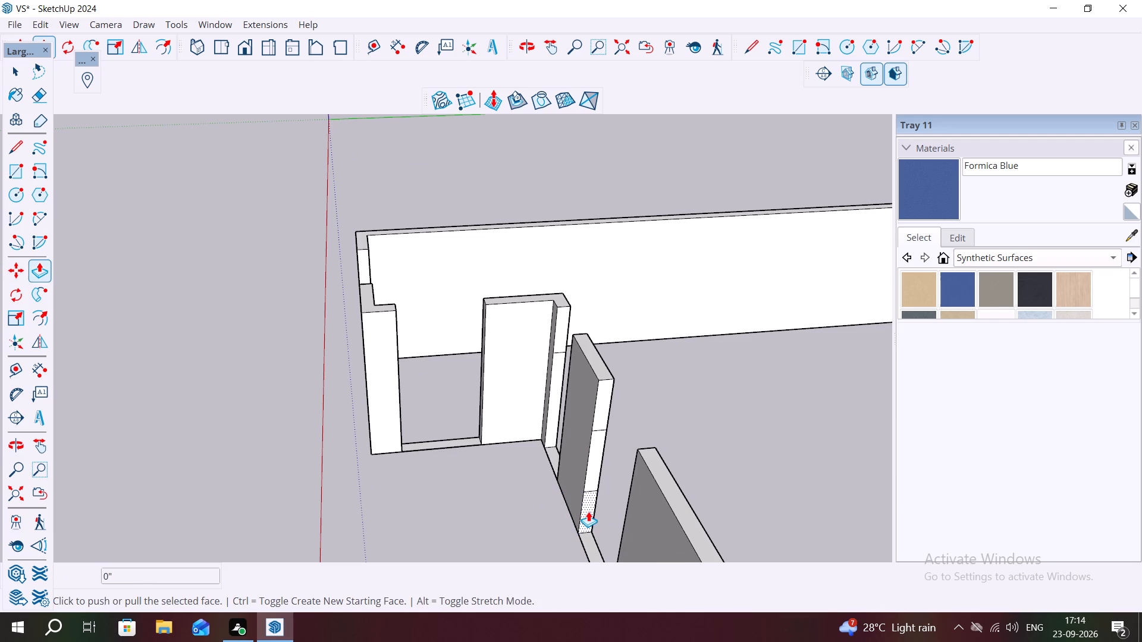
left_click(588, 511)
scroll(647, 521, "down", 6)
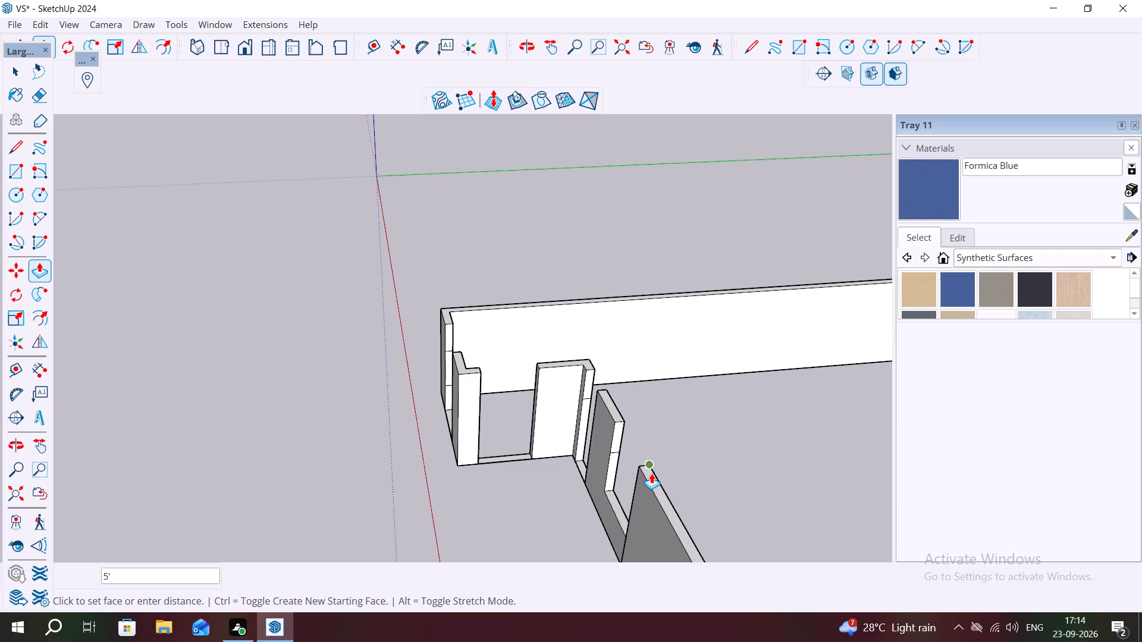
middle_click_drag(623, 525, 889, 514)
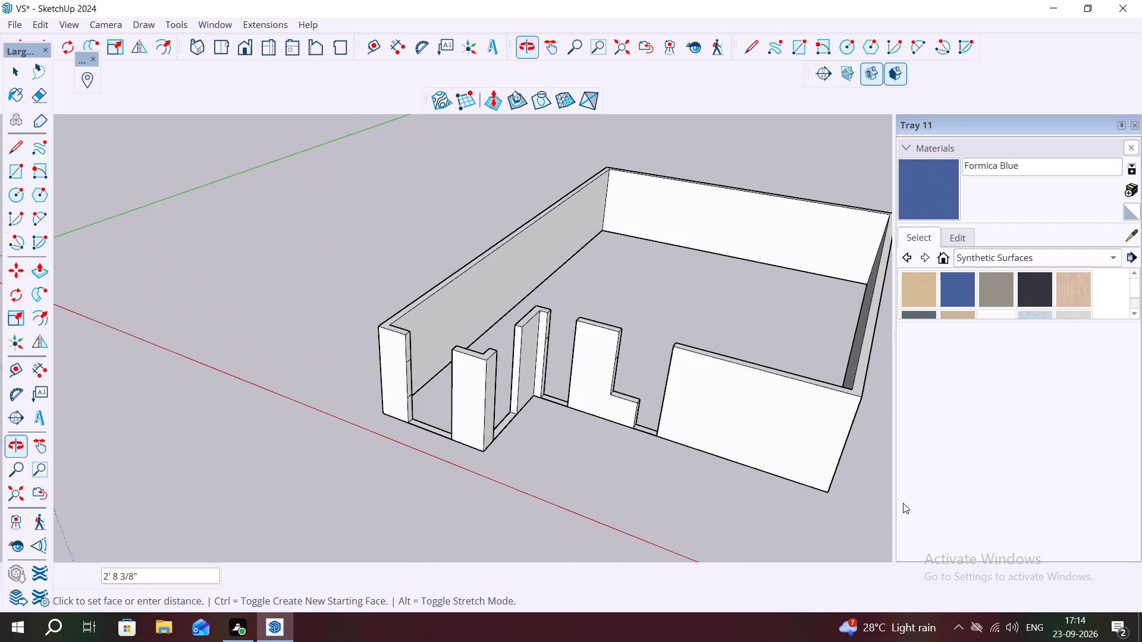
left_click(879, 458)
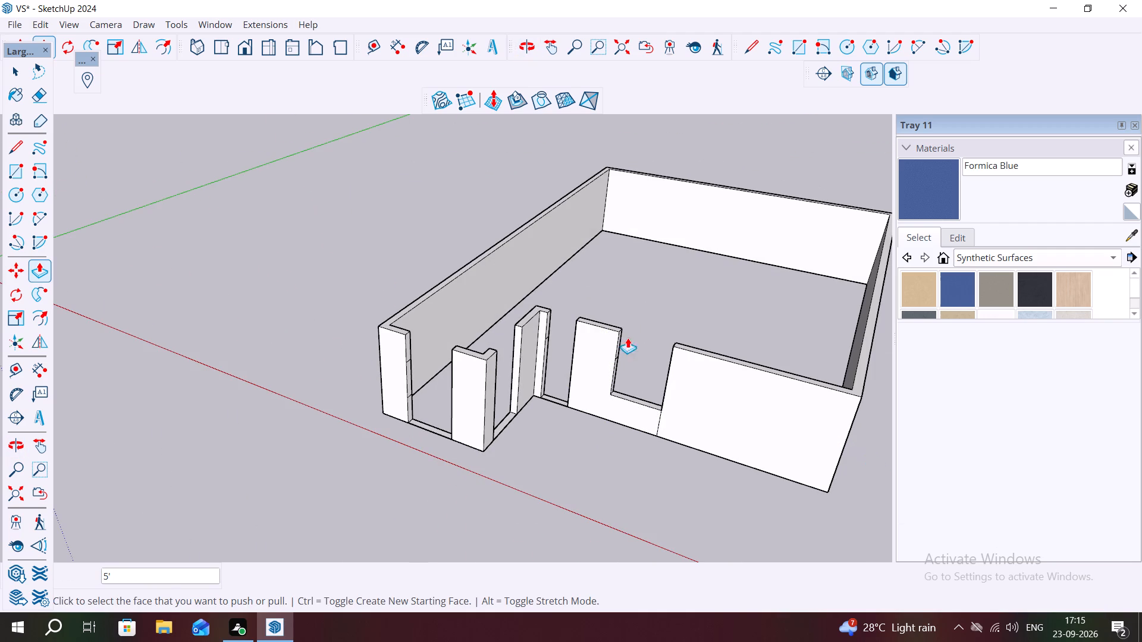
Push/Pull the short wall piece's upper 3' face about 5' 9 9/16" over the same opening into the long front wall.
middle_click_drag(626, 334, 519, 348)
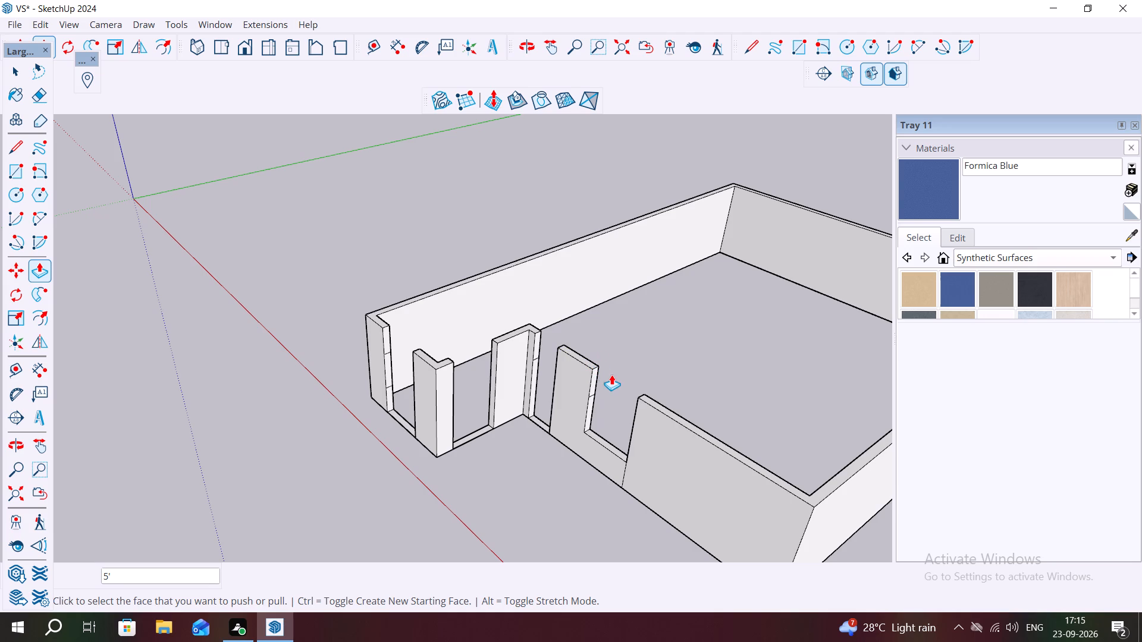
middle_click_drag(614, 376, 710, 410)
middle_click_drag(612, 342, 523, 342)
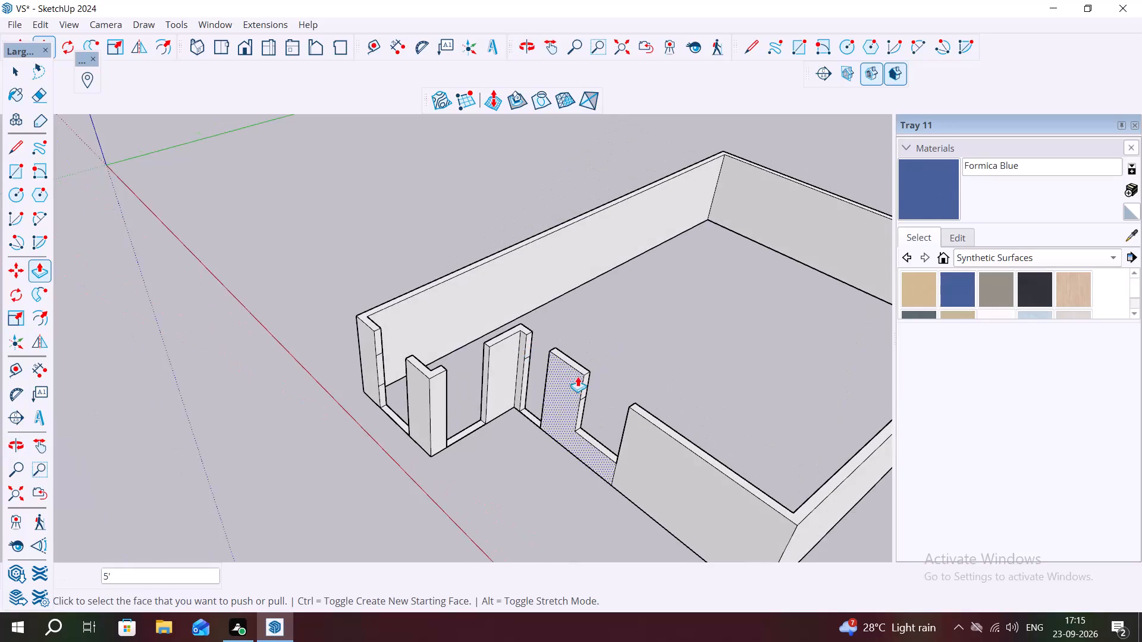
scroll(612, 372, "up", 2)
left_click(579, 386)
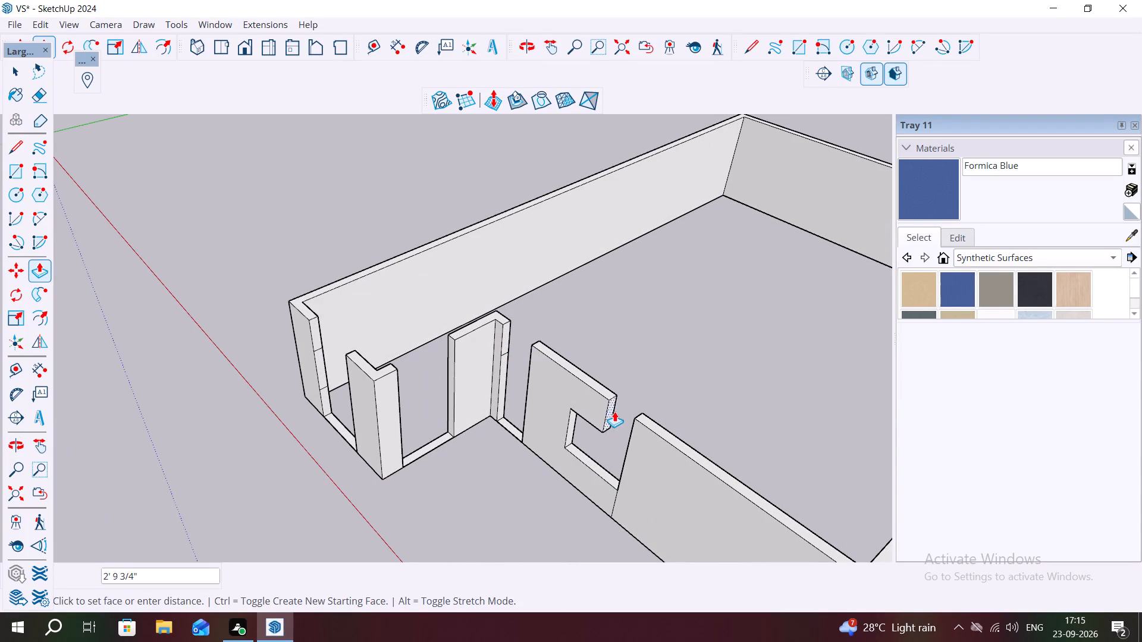
left_click(645, 436)
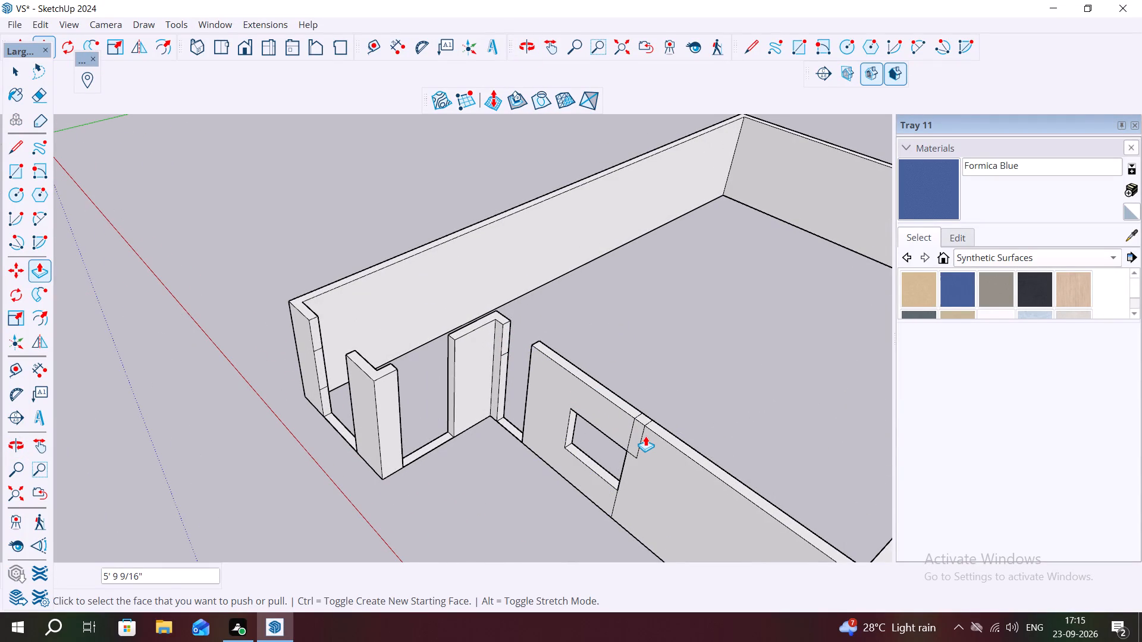
Push/Pull the recess corner piece's upper 3' face 3' 5 5/16" over the doorway into the short wall piece.
left_click(508, 329)
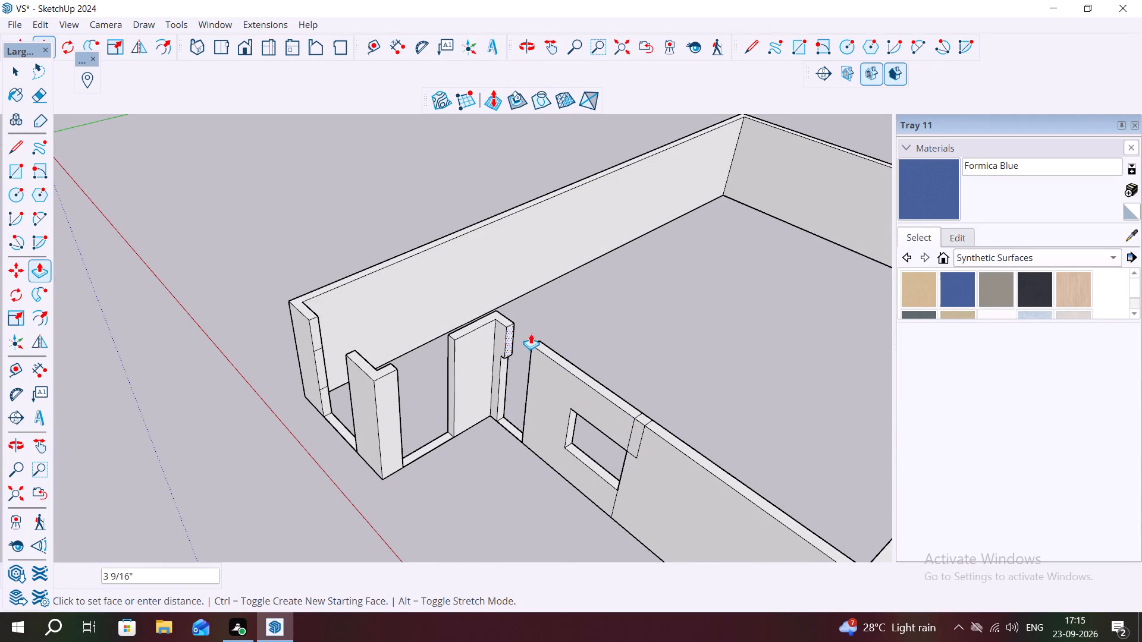
left_click(550, 340)
Extend the outer corner piece's upper and lower 3' faces 3' 5 5/16" each across the recess's side opening.
middle_click_drag(406, 366, 265, 411)
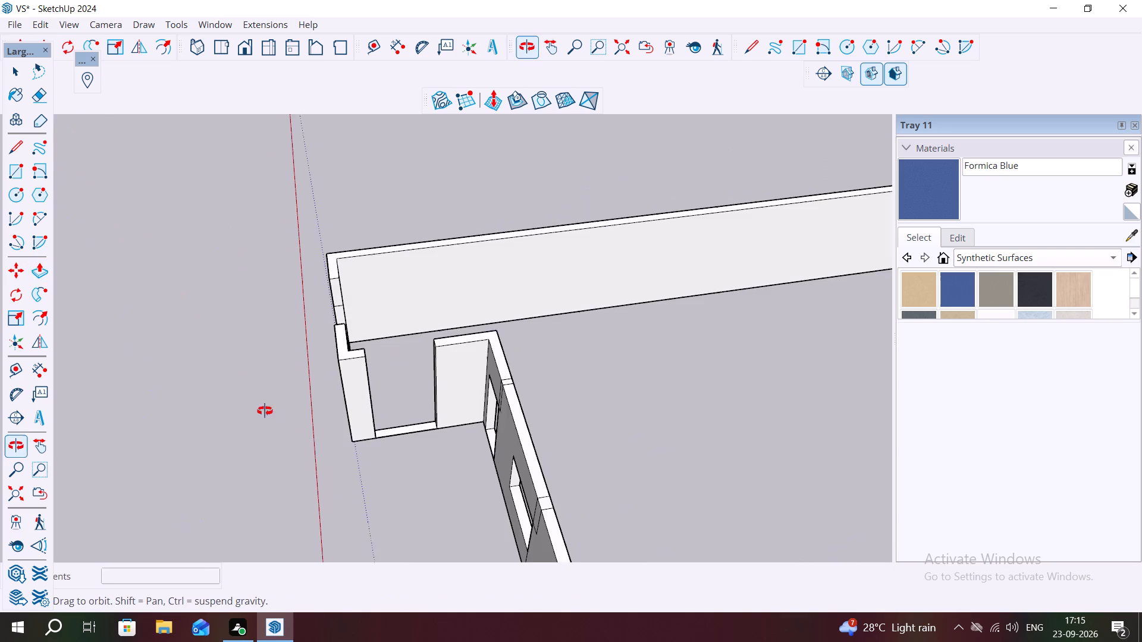
middle_click_drag(265, 411, 265, 407)
middle_click_drag(424, 350, 294, 401)
scroll(334, 301, "up", 7)
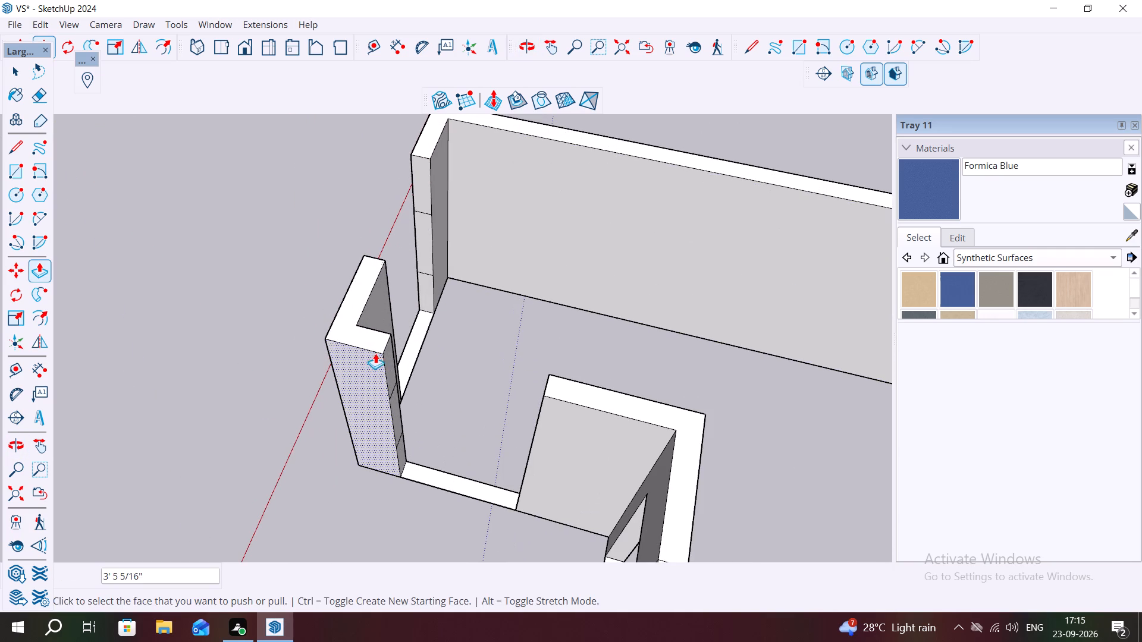
double_click(393, 361)
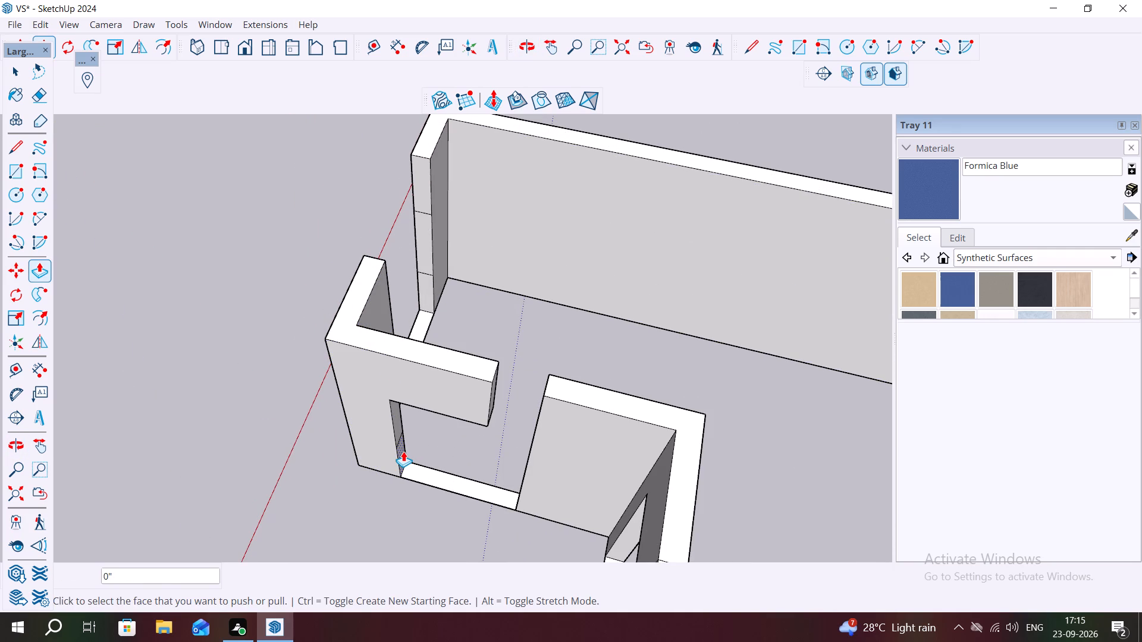
double_click(403, 451)
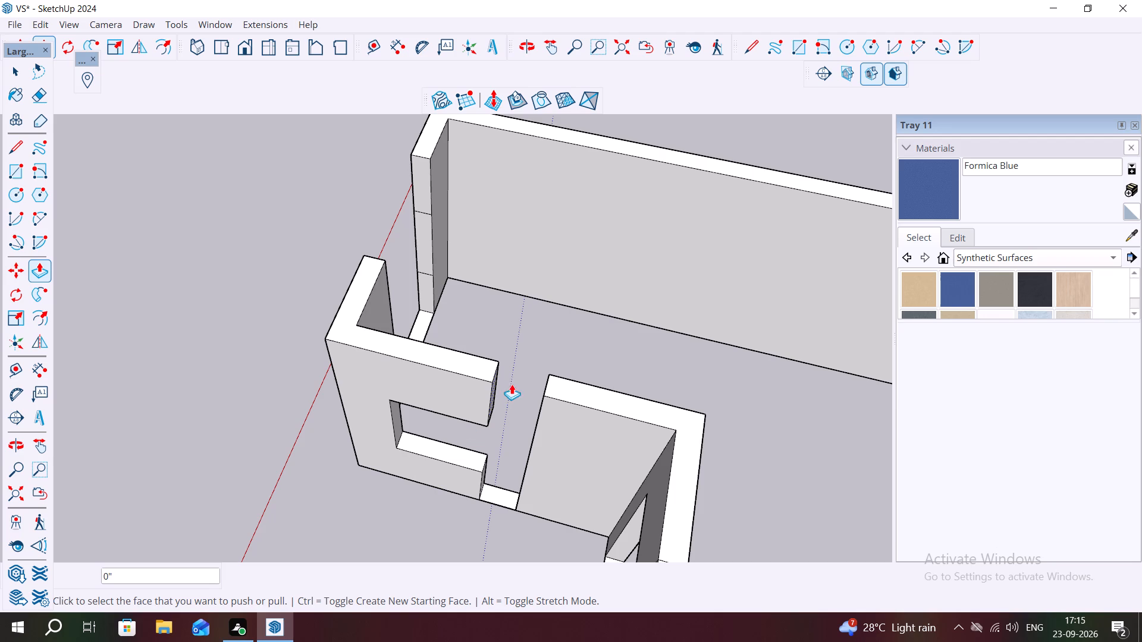
Extend the side opening's upper and lower wall bands another 1' 9 3/8" each into the recess's L-shaped corner piece.
scroll(499, 381, "up", 7)
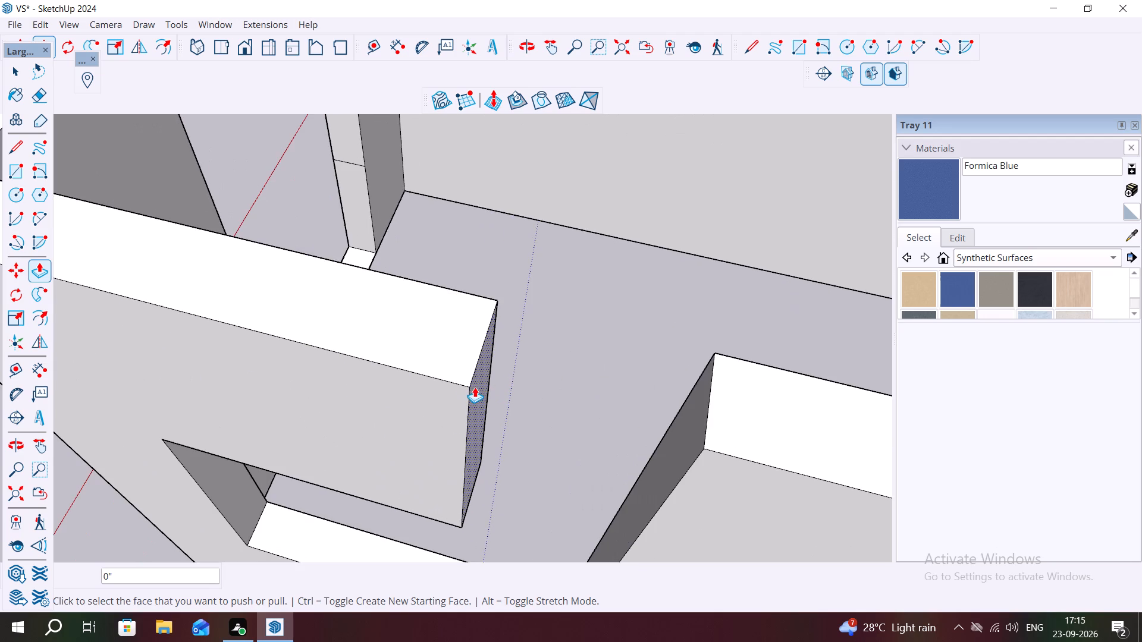
left_click(477, 389)
left_click(735, 395)
middle_click_drag(617, 425, 596, 310)
scroll(503, 348, "down", 11)
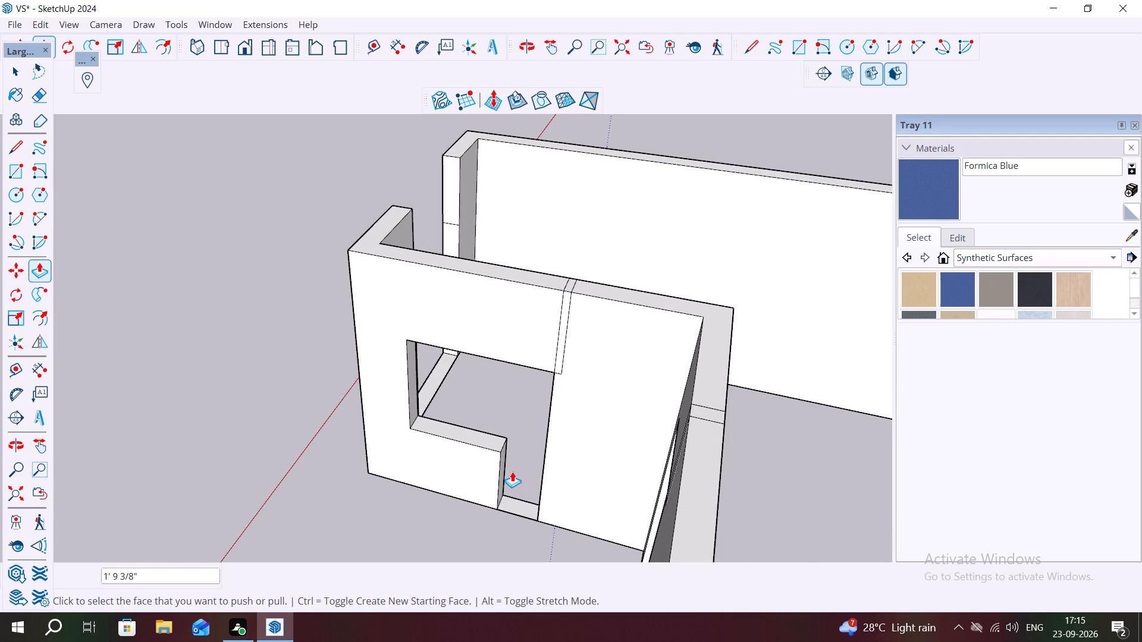
scroll(480, 486, "up", 3)
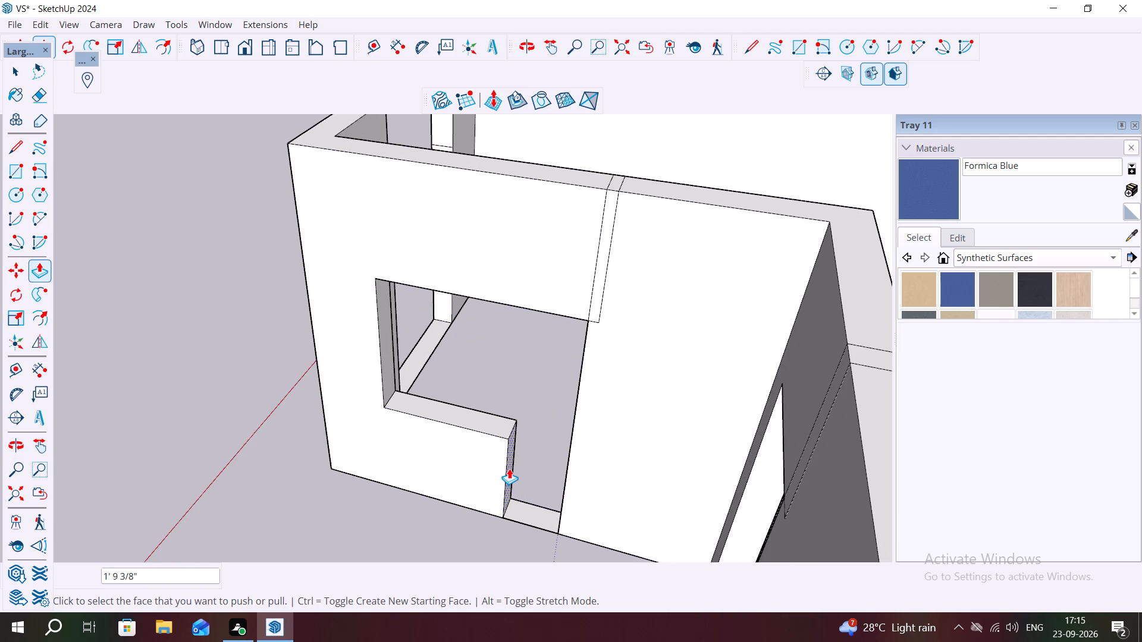
double_click(509, 468)
scroll(500, 429, "down", 7)
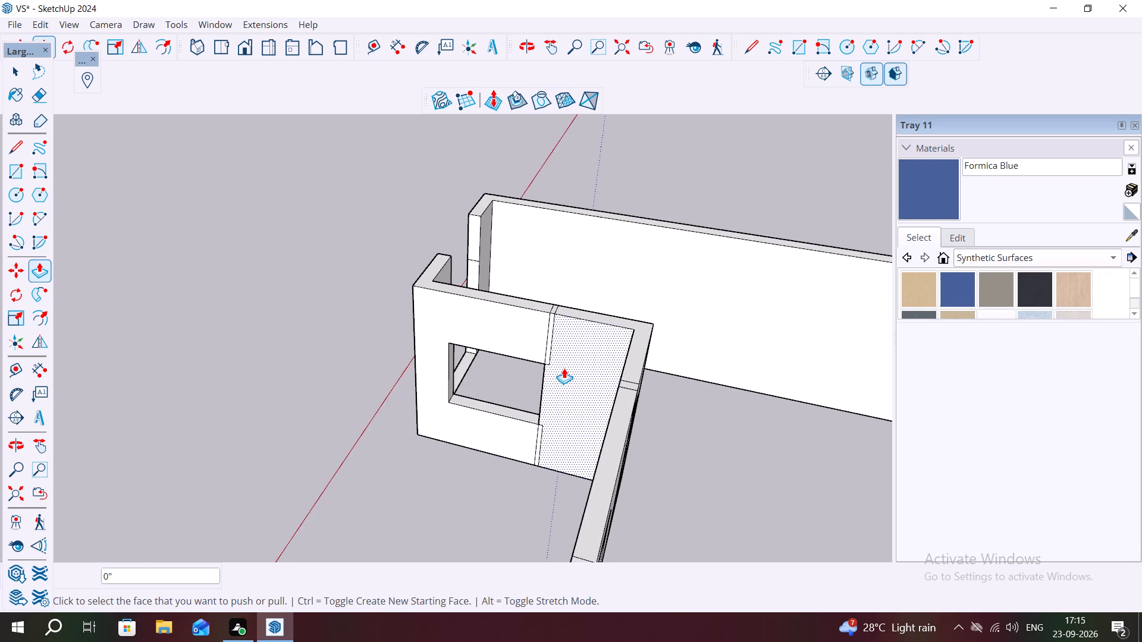
Push/Pull the long side wall corner's upper 3' face about 6' 4 3/16" over the projecting section's front opening into the outer corner piece.
middle_click_drag(602, 374, 760, 421)
scroll(58, 175, "up", 1)
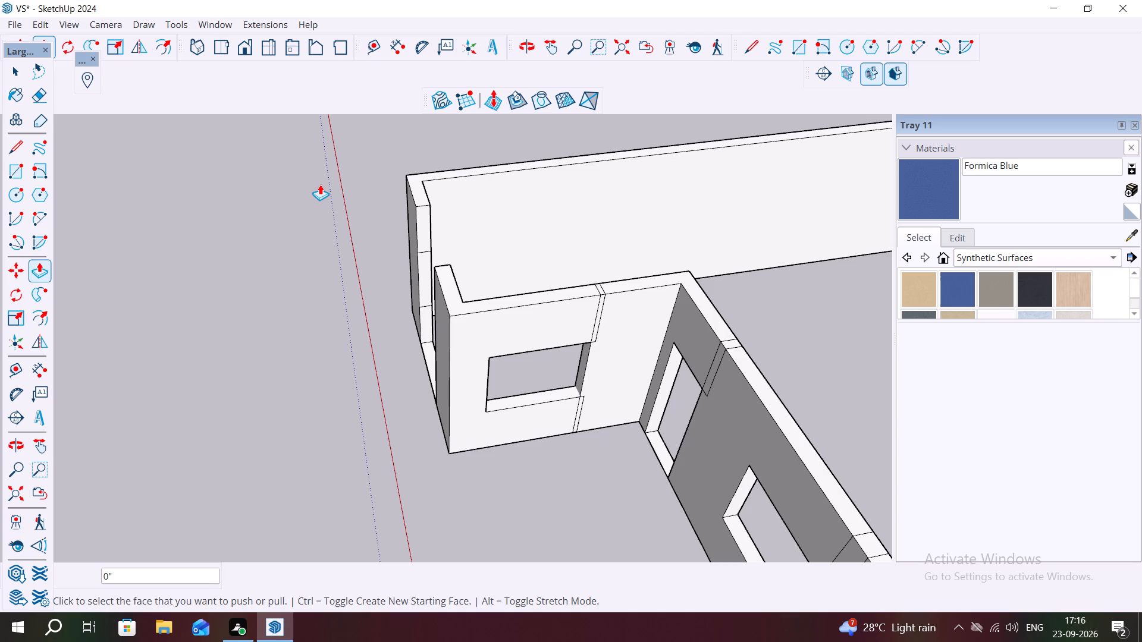
left_click(424, 233)
left_click(453, 278)
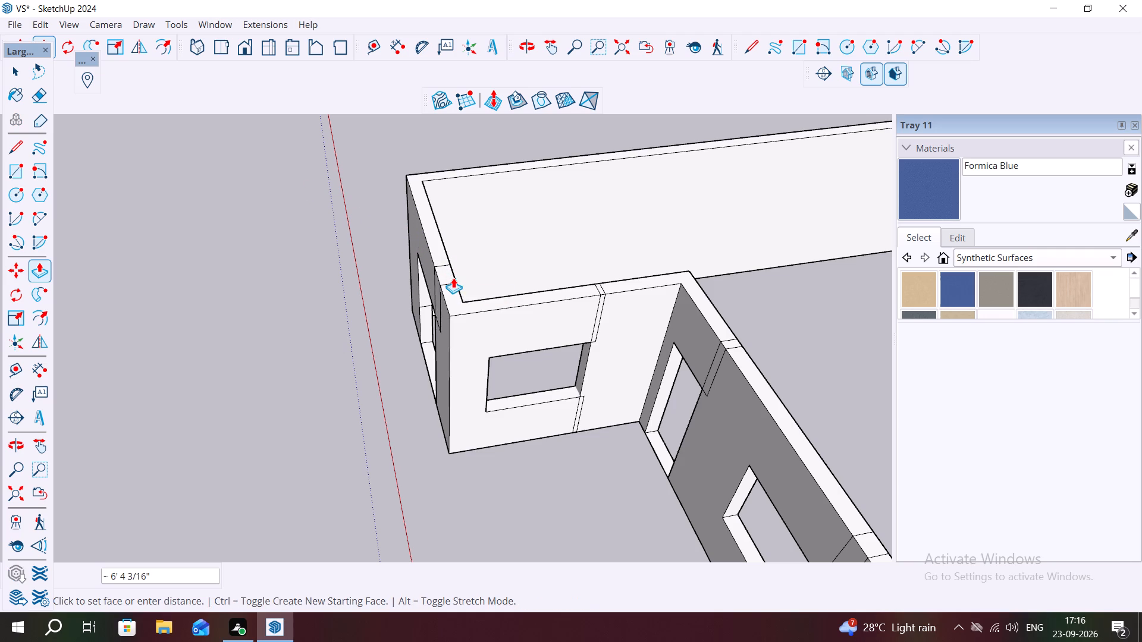
Push/Pull the lower 3' face 5' across the bottom of the projecting section's front opening to the outer corner piece.
middle_click_drag(447, 278, 561, 255)
left_click(392, 337)
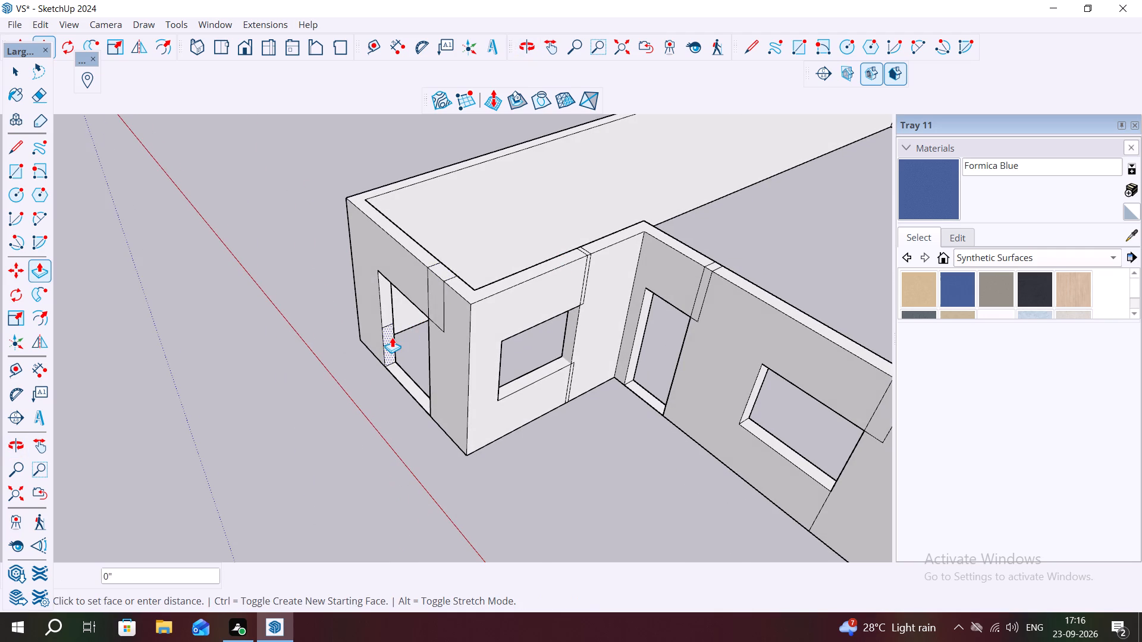
left_click(456, 386)
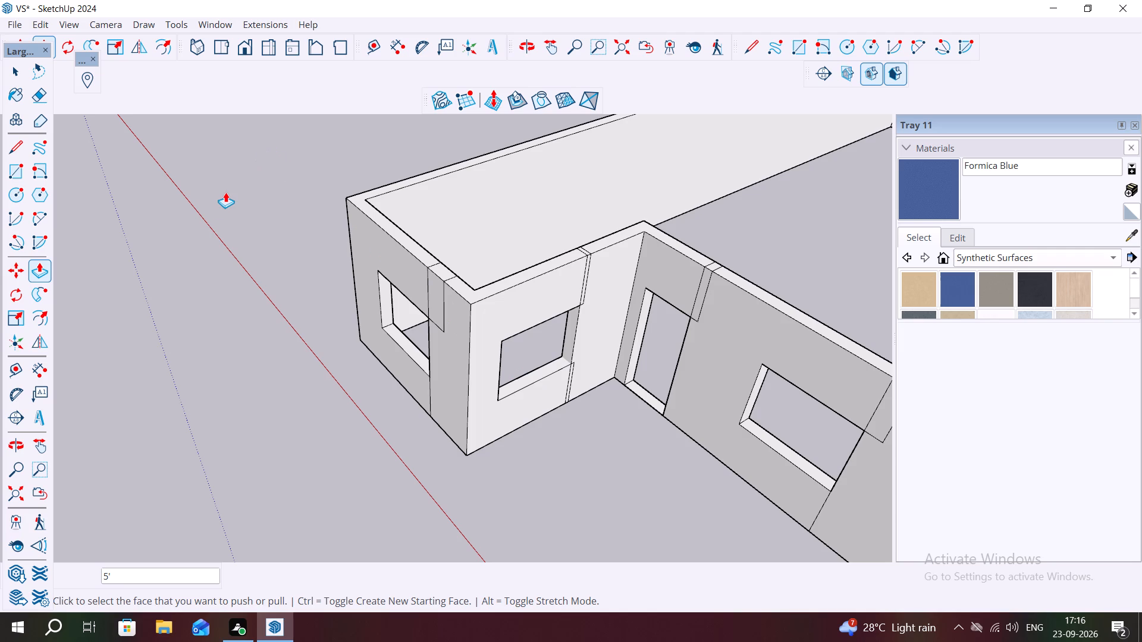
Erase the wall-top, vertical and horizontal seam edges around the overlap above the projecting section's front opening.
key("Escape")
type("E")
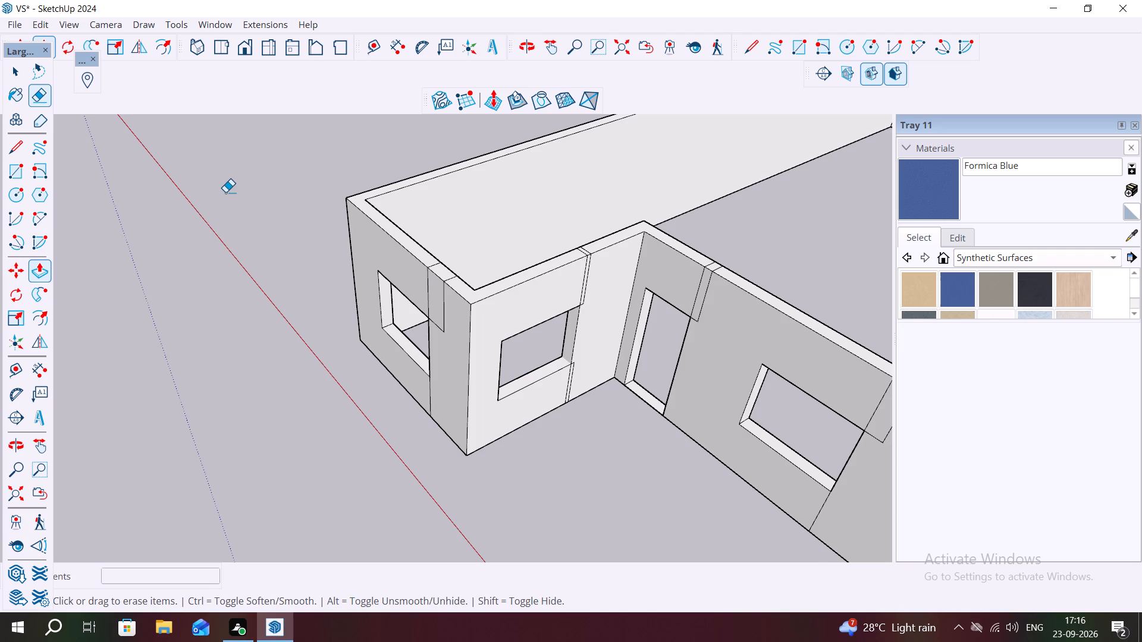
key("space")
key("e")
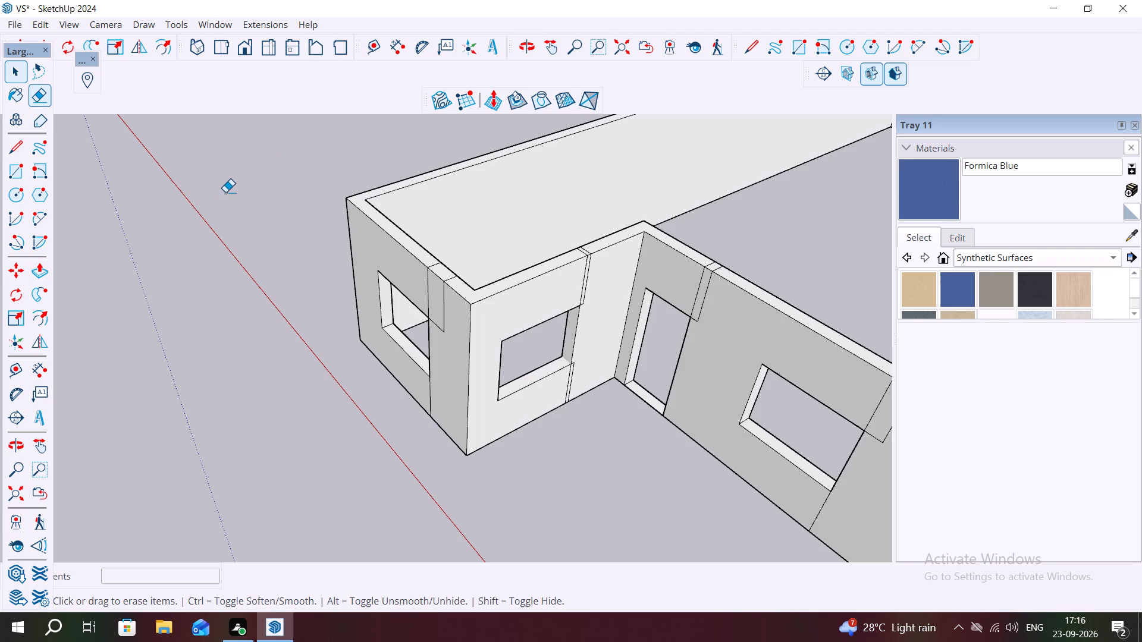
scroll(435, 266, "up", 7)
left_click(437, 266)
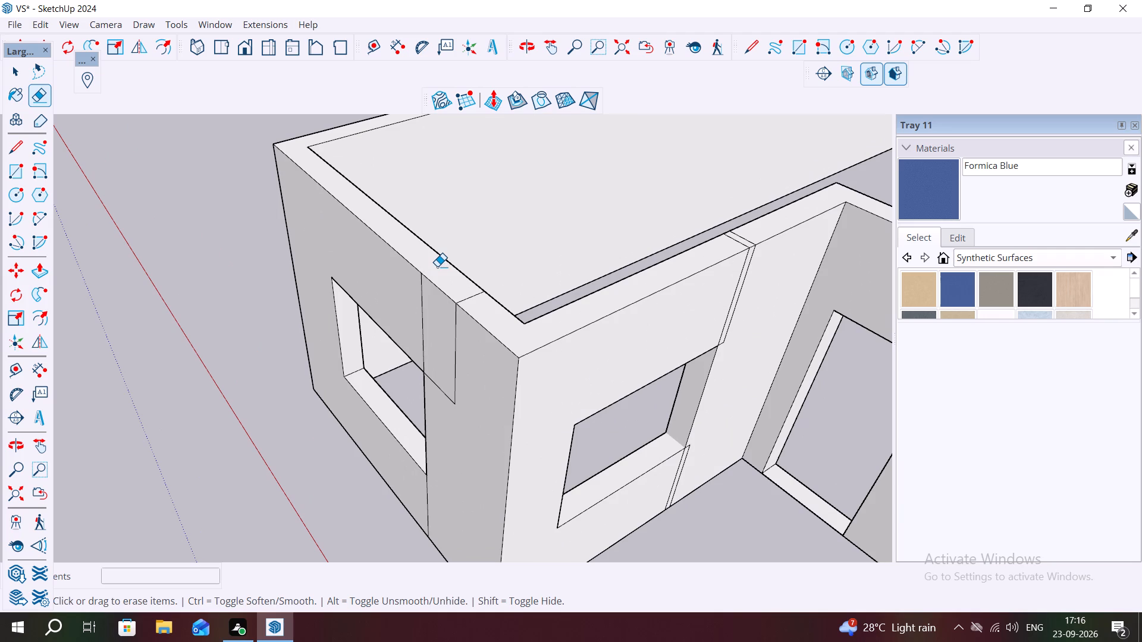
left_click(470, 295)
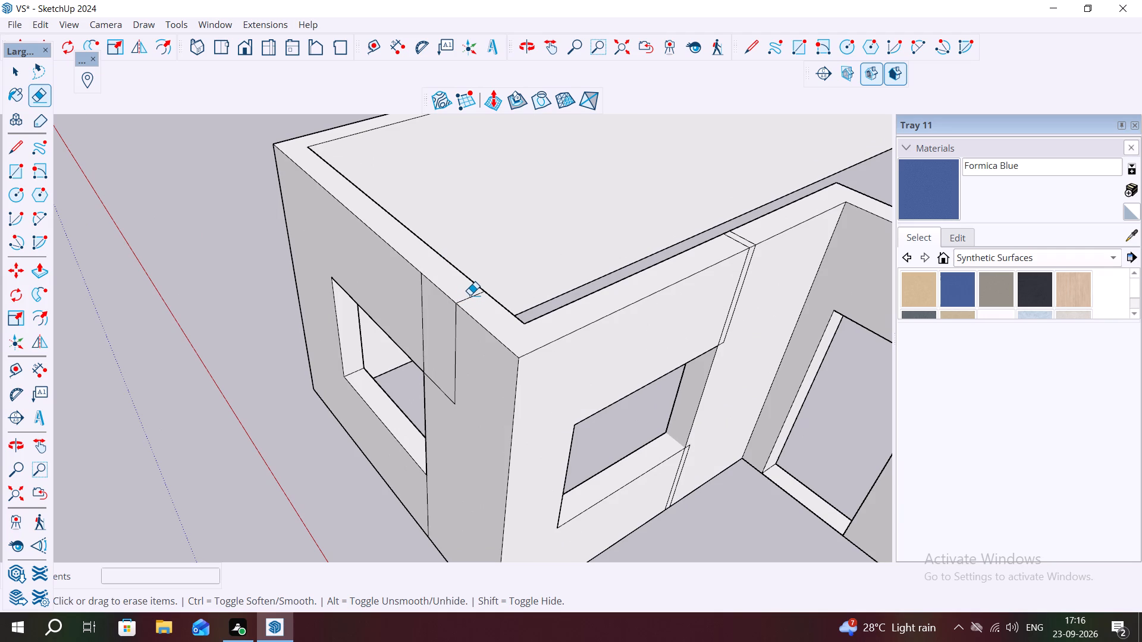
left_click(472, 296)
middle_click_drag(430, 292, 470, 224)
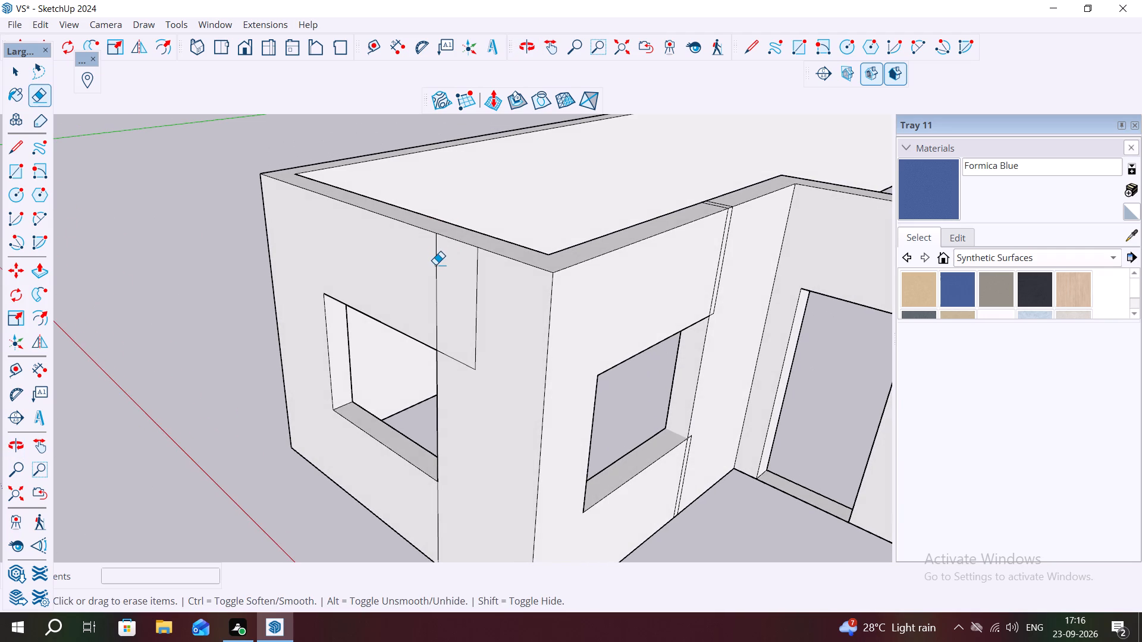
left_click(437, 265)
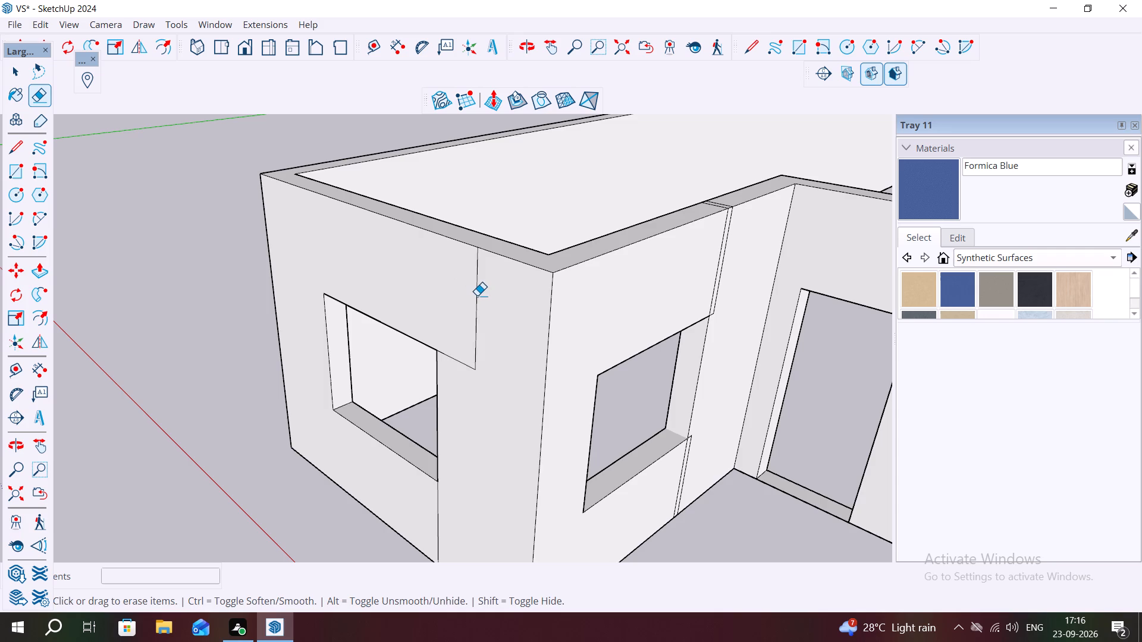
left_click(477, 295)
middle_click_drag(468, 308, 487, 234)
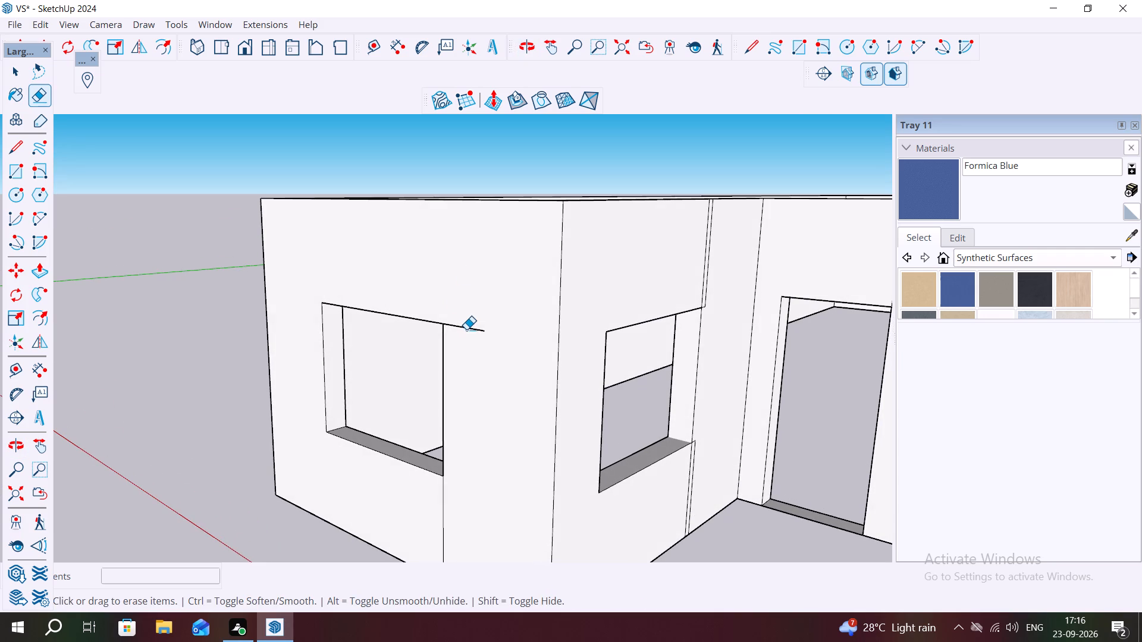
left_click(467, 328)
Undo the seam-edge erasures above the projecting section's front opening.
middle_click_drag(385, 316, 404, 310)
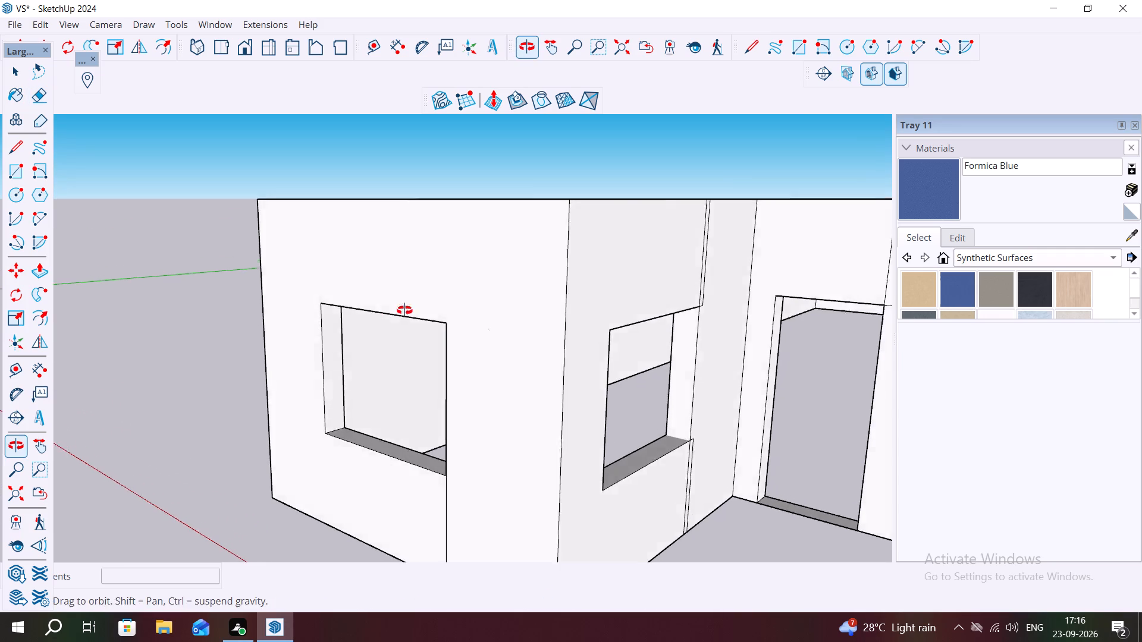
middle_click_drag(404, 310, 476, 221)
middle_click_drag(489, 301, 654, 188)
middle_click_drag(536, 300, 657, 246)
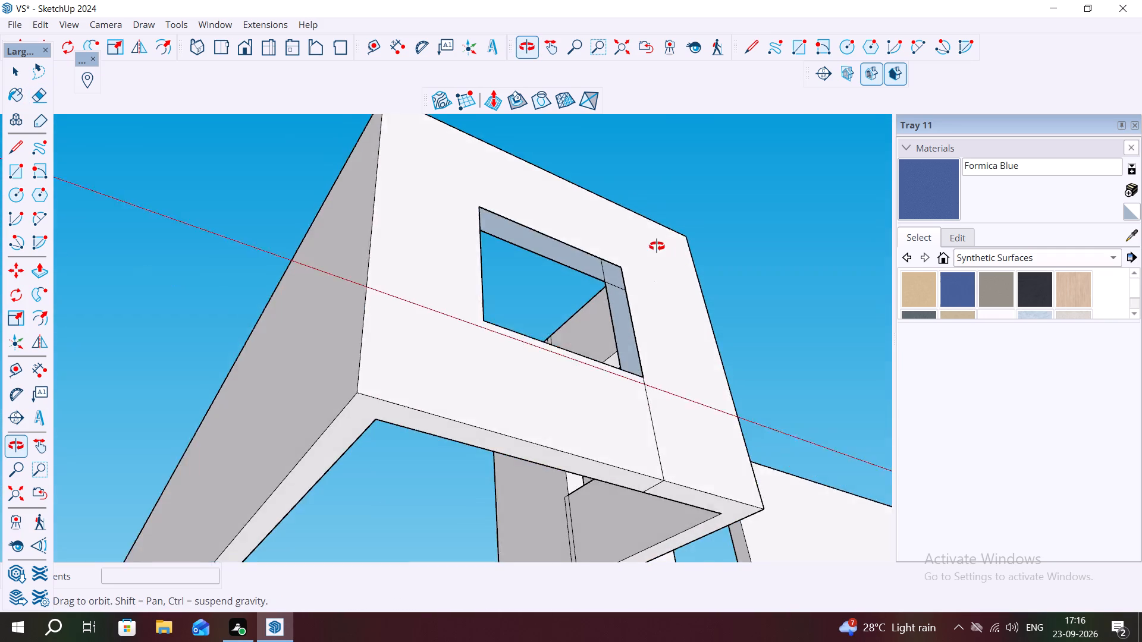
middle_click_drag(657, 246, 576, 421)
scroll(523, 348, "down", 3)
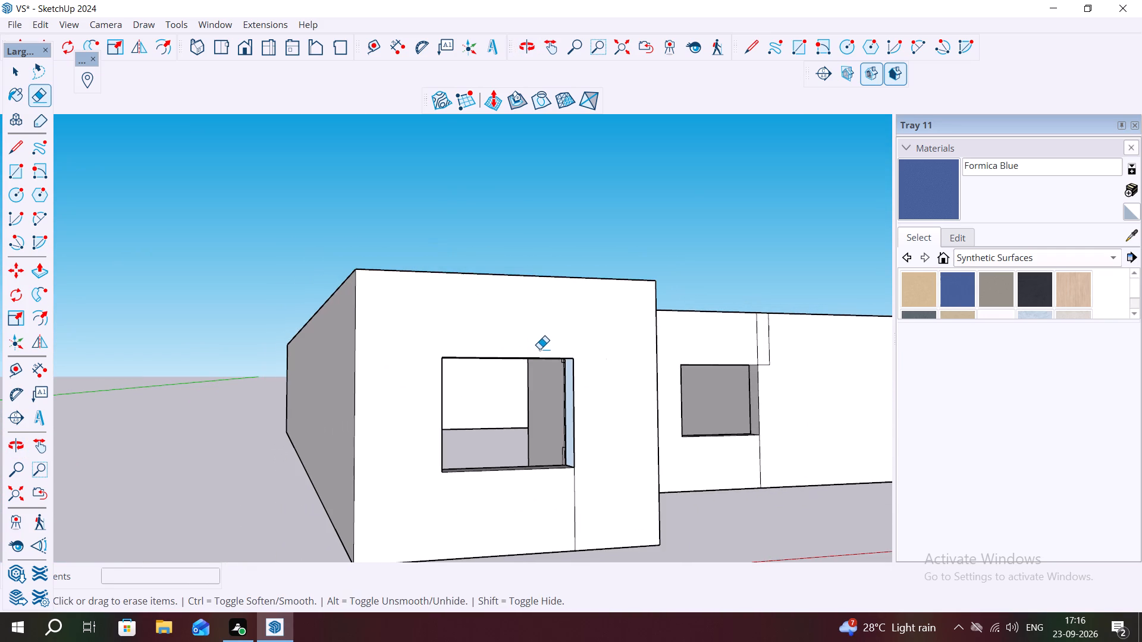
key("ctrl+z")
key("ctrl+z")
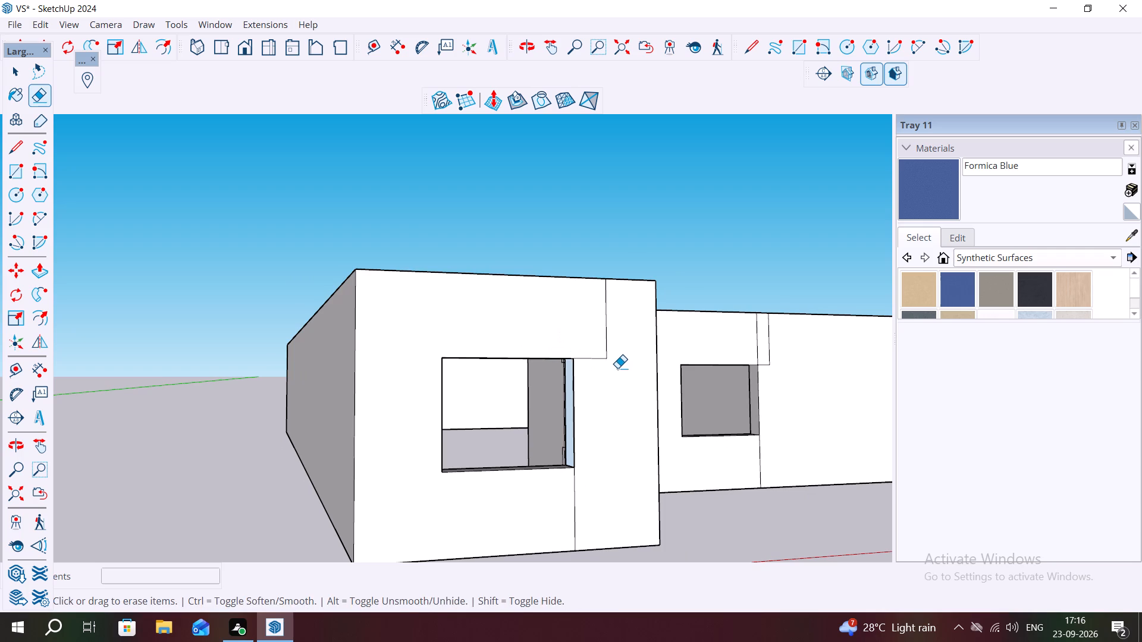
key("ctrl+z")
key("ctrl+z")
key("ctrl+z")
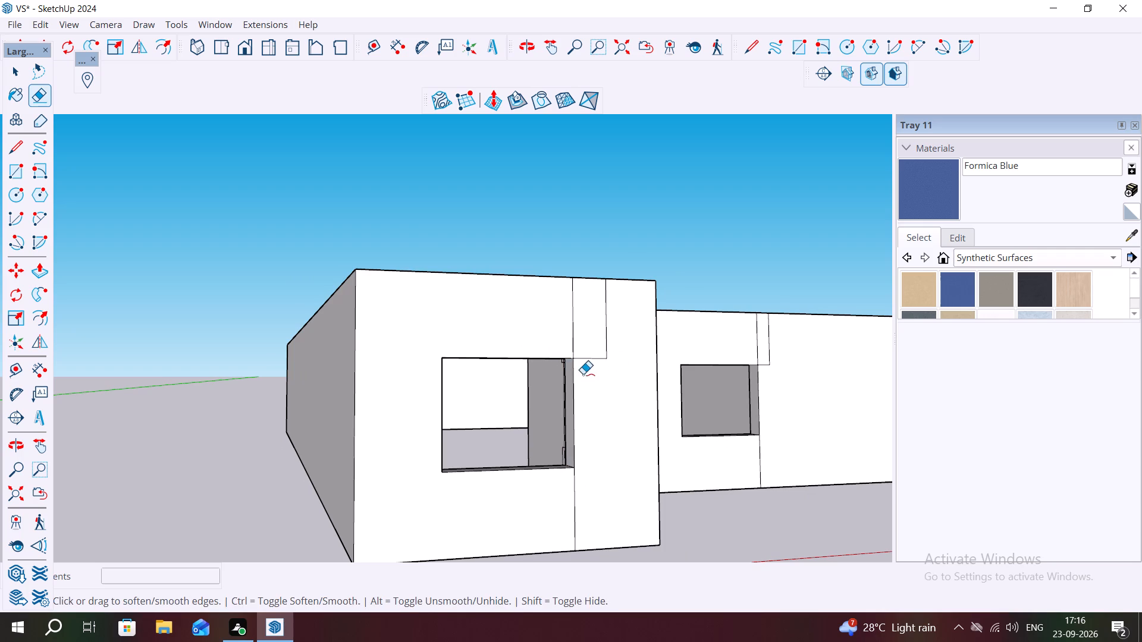
Soften the two vertical seam edges and the short horizontal edge above the projecting section's front opening with the Eraser.
middle_click_drag(581, 374, 760, 358)
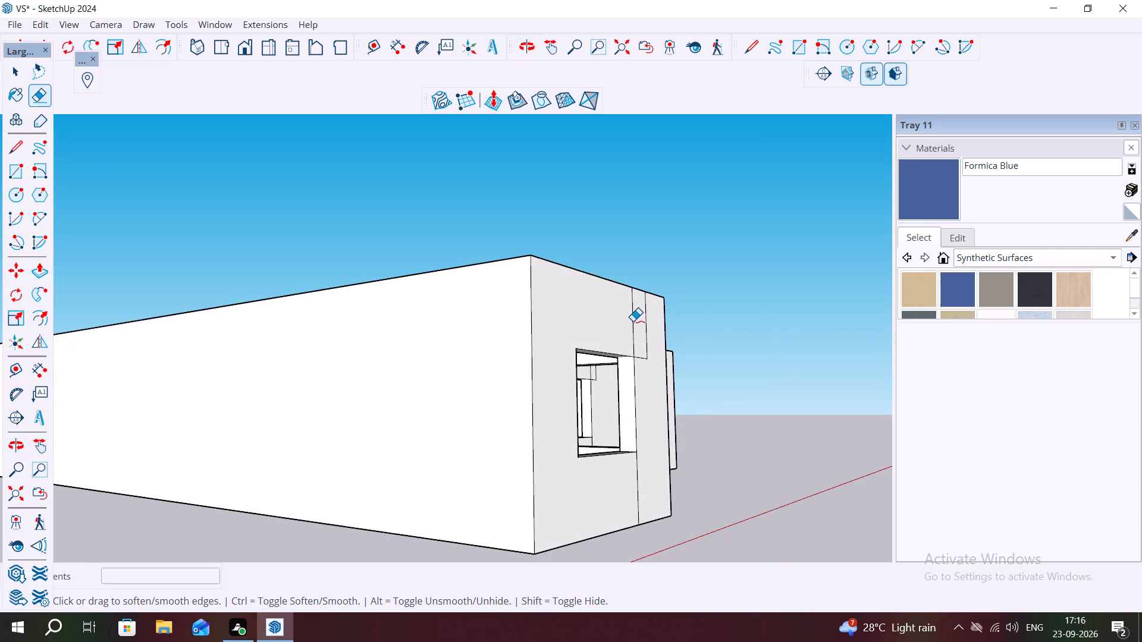
left_click(633, 321)
left_click(648, 331)
left_click(639, 357)
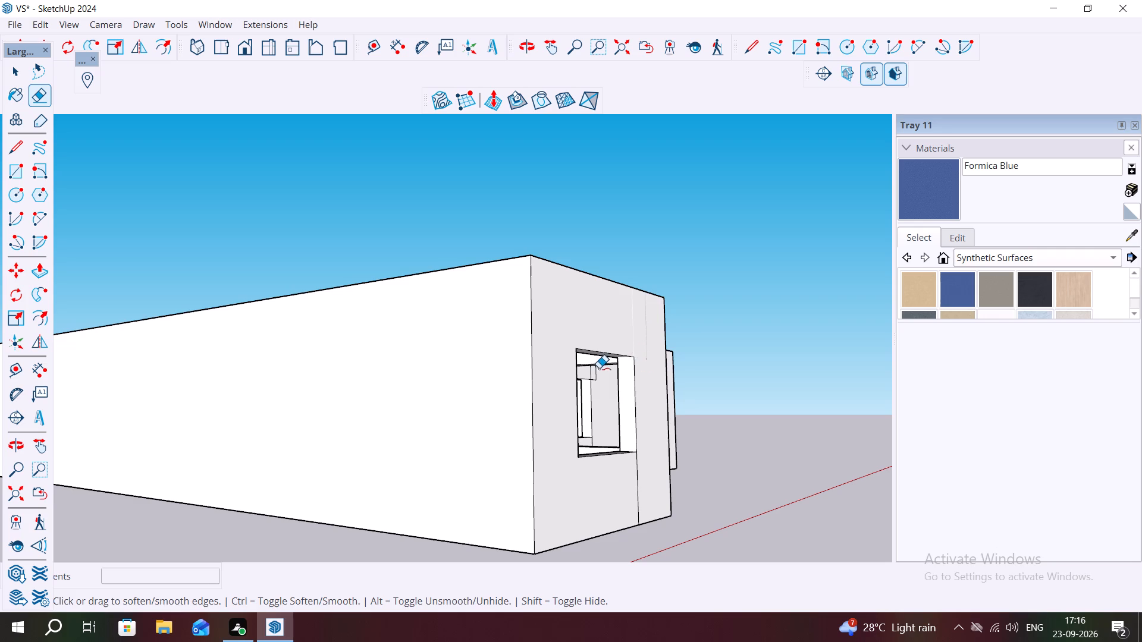
middle_click_drag(598, 367, 597, 385)
scroll(631, 387, "up", 8)
middle_click_drag(679, 349, 541, 374)
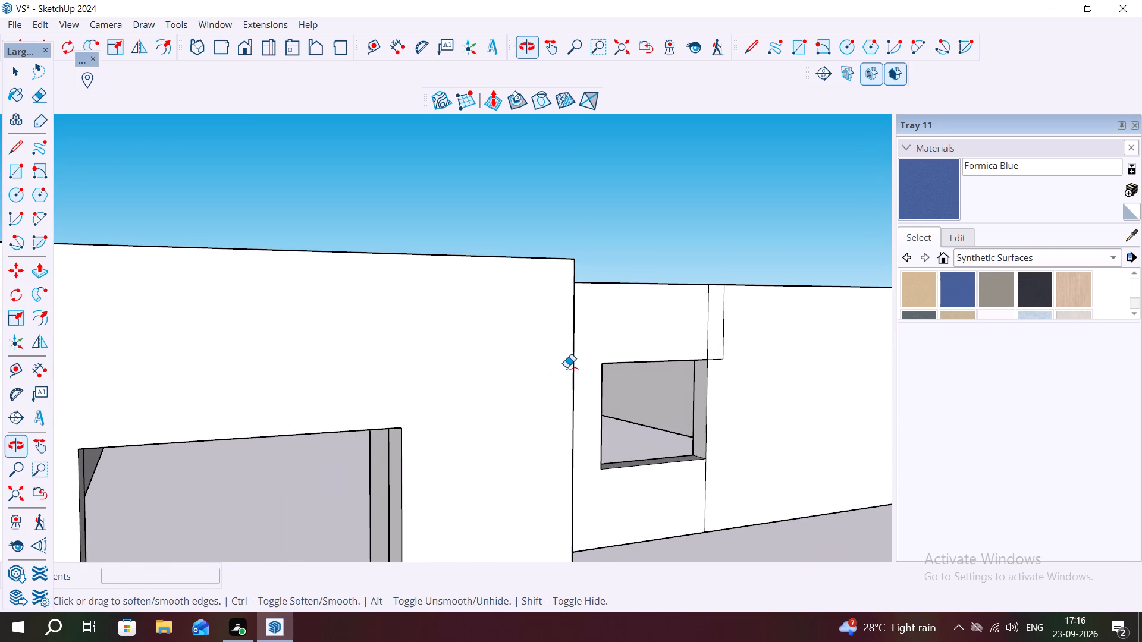
key("Escape")
key("space")
Delete the vertical seam edge below the projecting section's front opening.
middle_click_drag(371, 454, 557, 347)
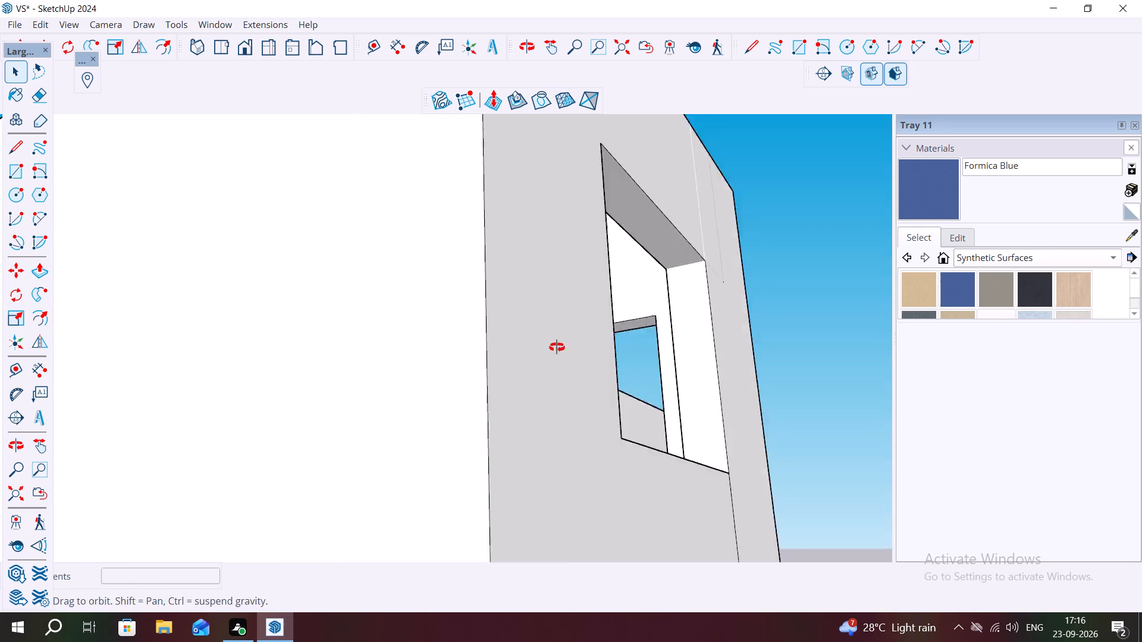
middle_click_drag(557, 347, 569, 337)
middle_click_drag(722, 340, 716, 449)
middle_click_drag(760, 333, 635, 374)
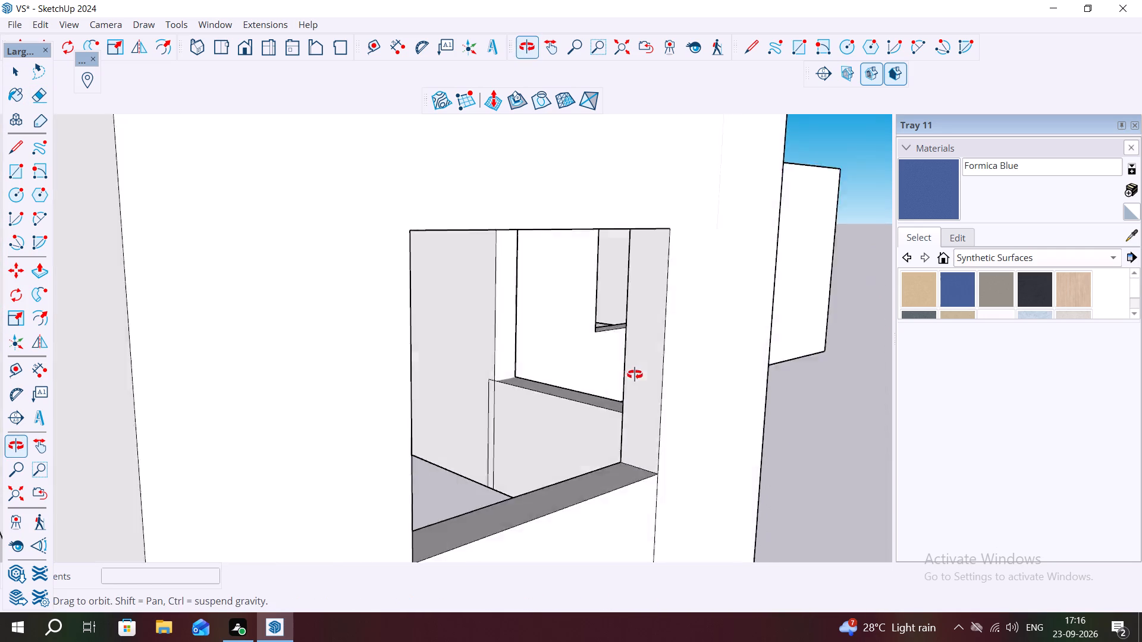
middle_click_drag(635, 374, 509, 342)
scroll(406, 398, "up", 3)
middle_click_drag(410, 455, 419, 336)
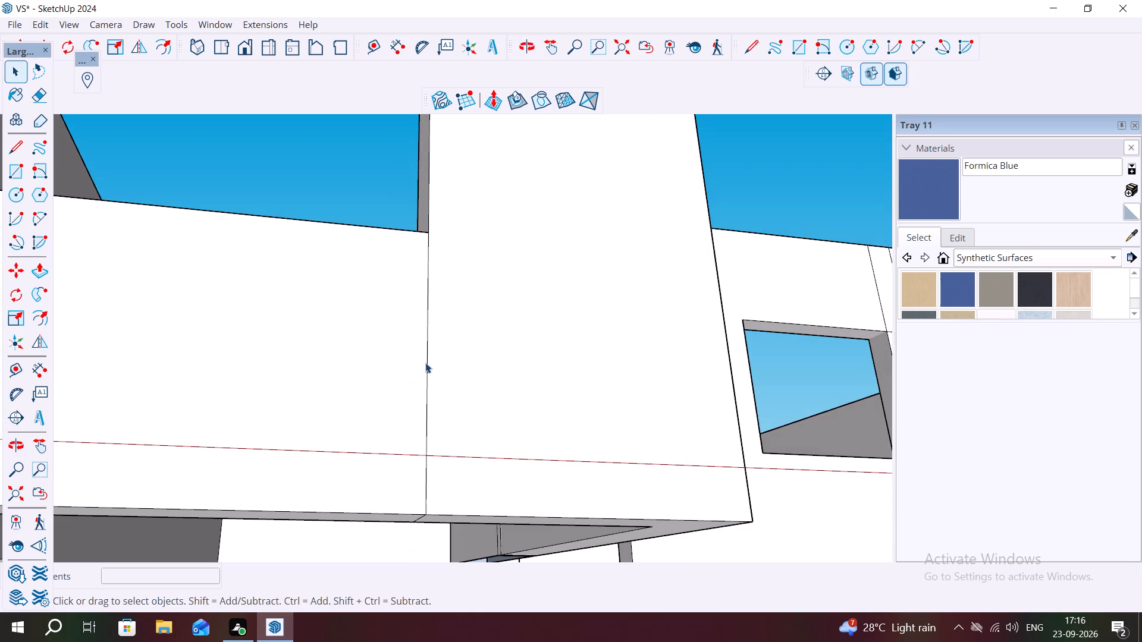
left_click(426, 363)
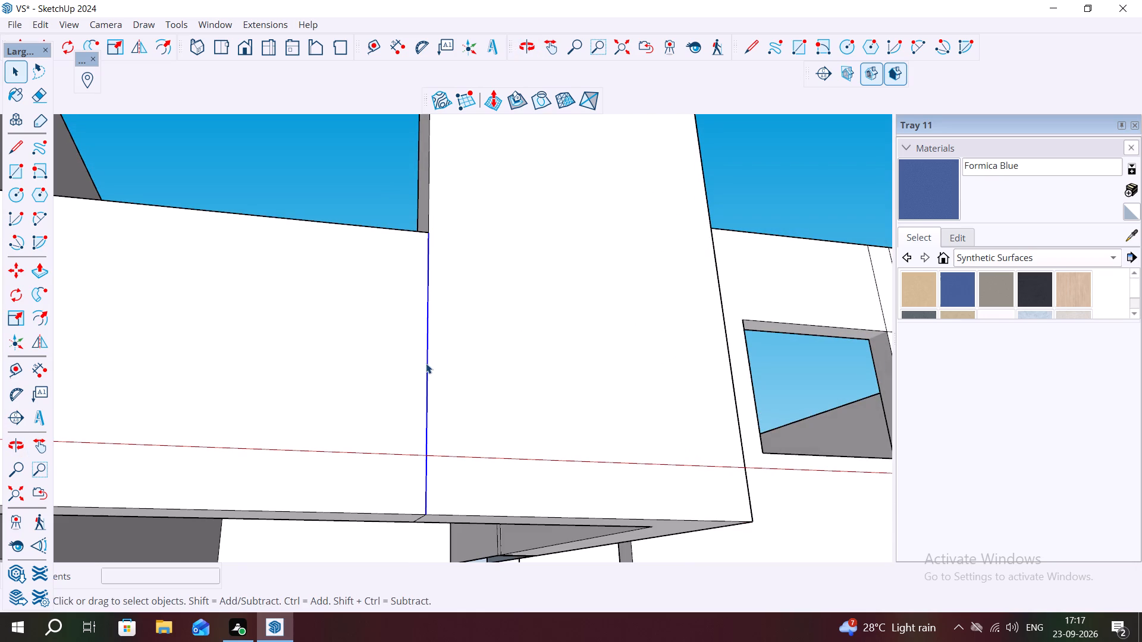
key("Delete")
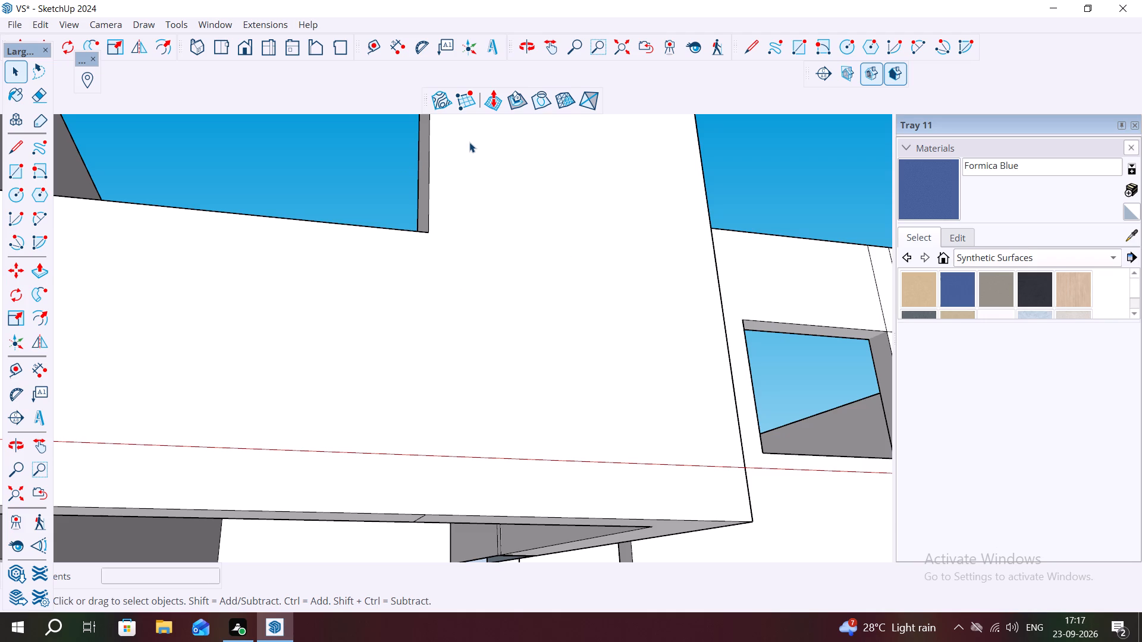
Erase the two vertical seam edges above the window in the projecting section's side wall, near the inside corner.
scroll(503, 204, "down", 2)
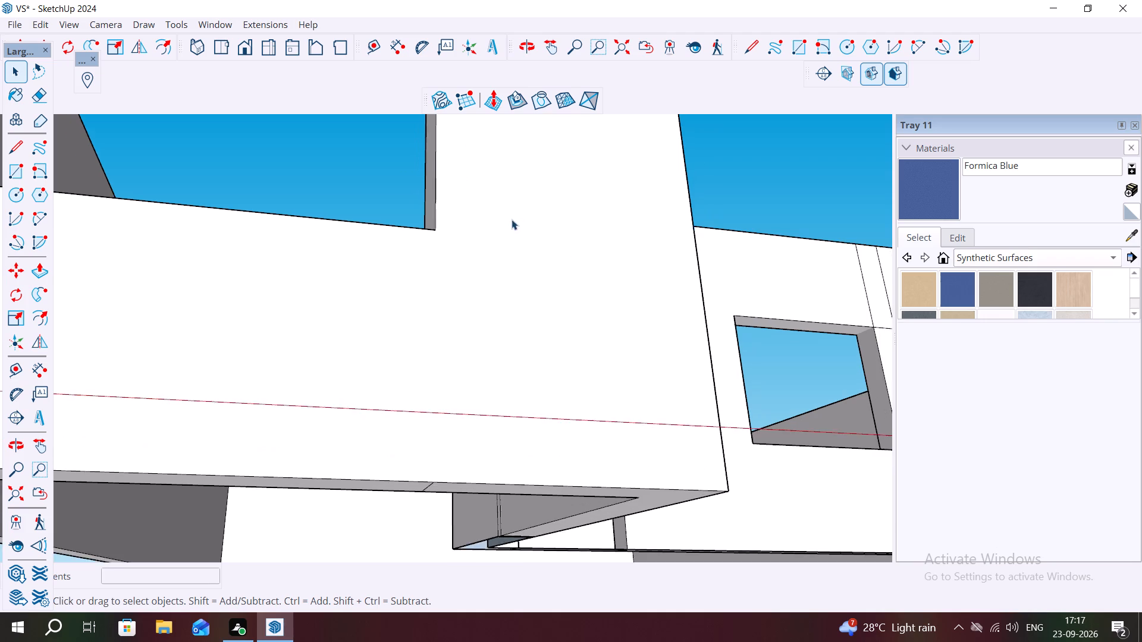
scroll(512, 219, "down", 8)
middle_click_drag(513, 254, 528, 365)
scroll(514, 322, "down", 5)
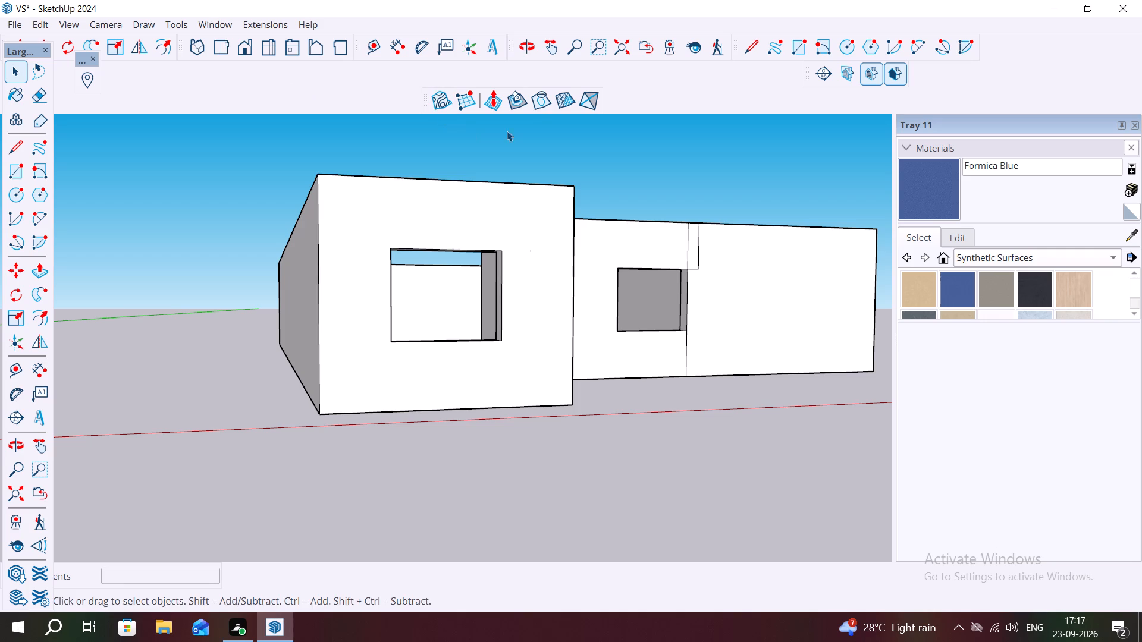
left_click(33, 96)
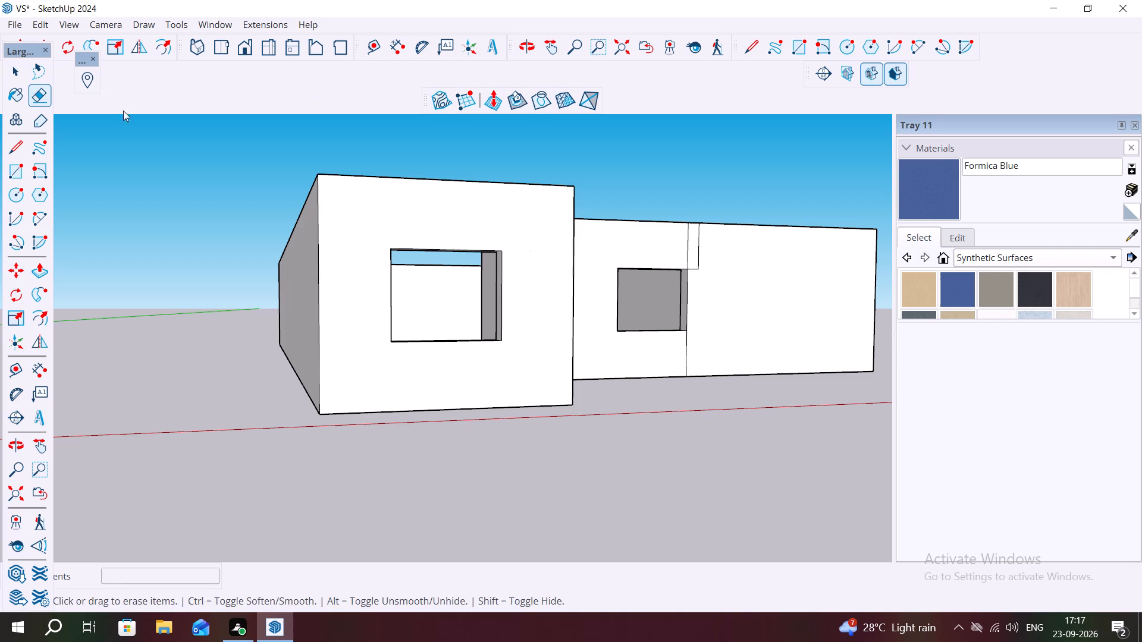
scroll(281, 173, "down", 2)
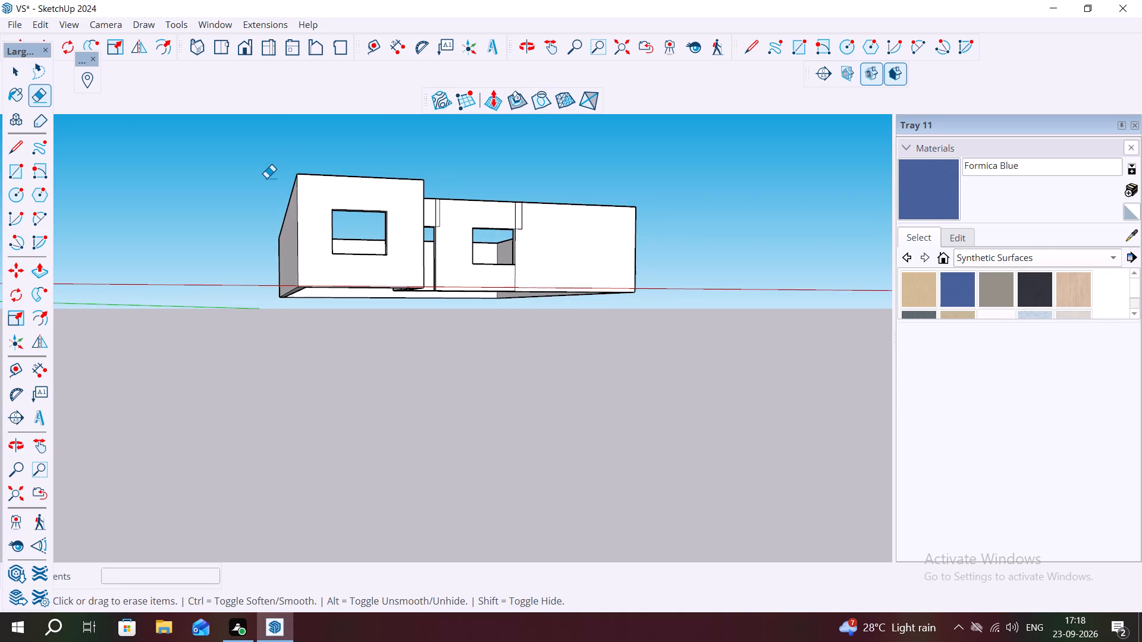
middle_click_drag(266, 178, 199, 172)
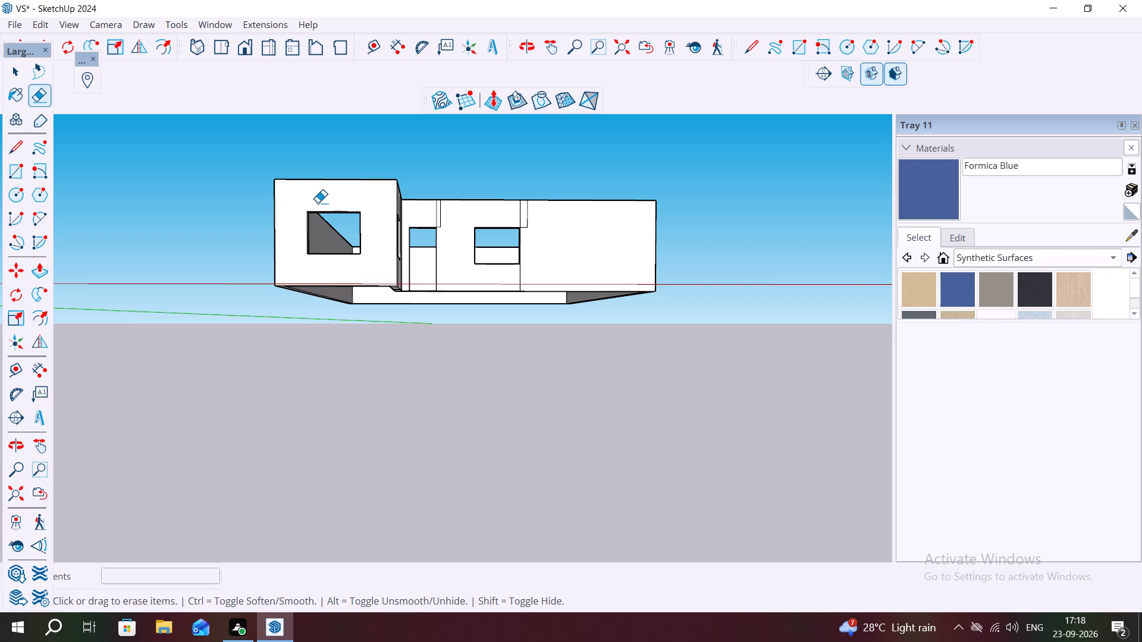
middle_click_drag(528, 209, 513, 259)
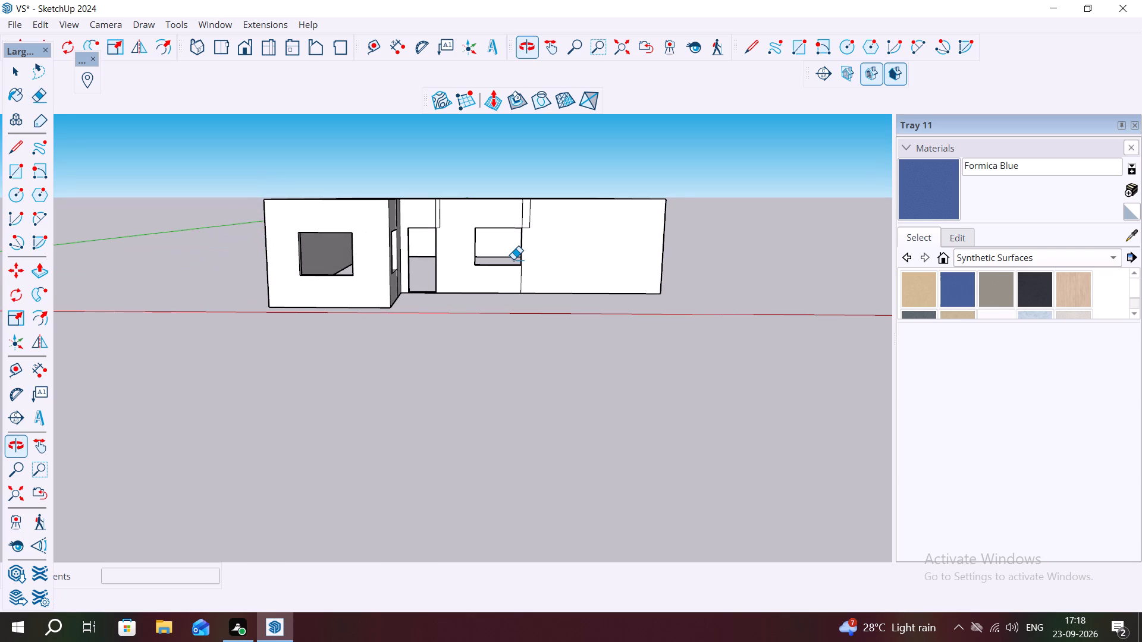
scroll(475, 225, "up", 7)
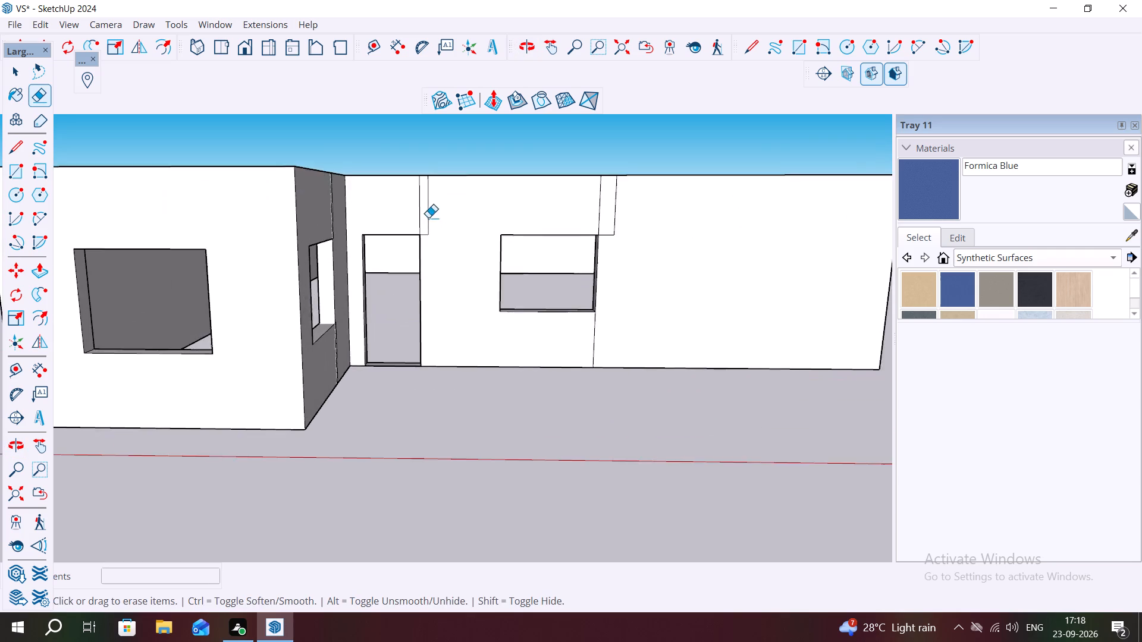
middle_click_drag(428, 218, 349, 251)
scroll(321, 212, "up", 4)
middle_click_drag(350, 205, 221, 203)
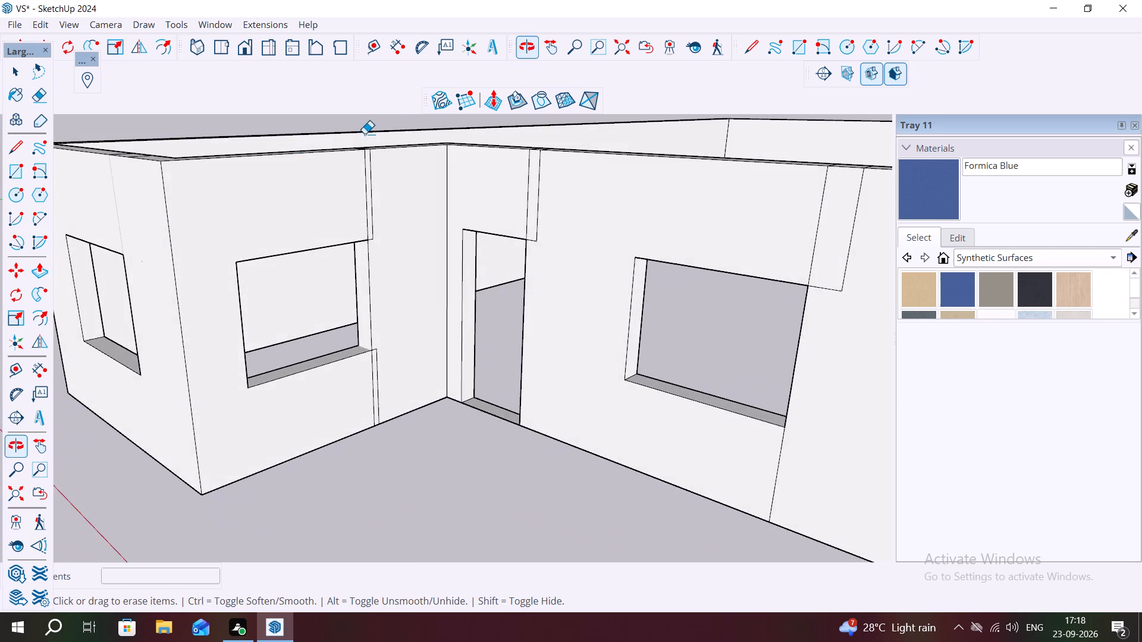
scroll(390, 137, "up", 10)
scroll(325, 193, "up", 3)
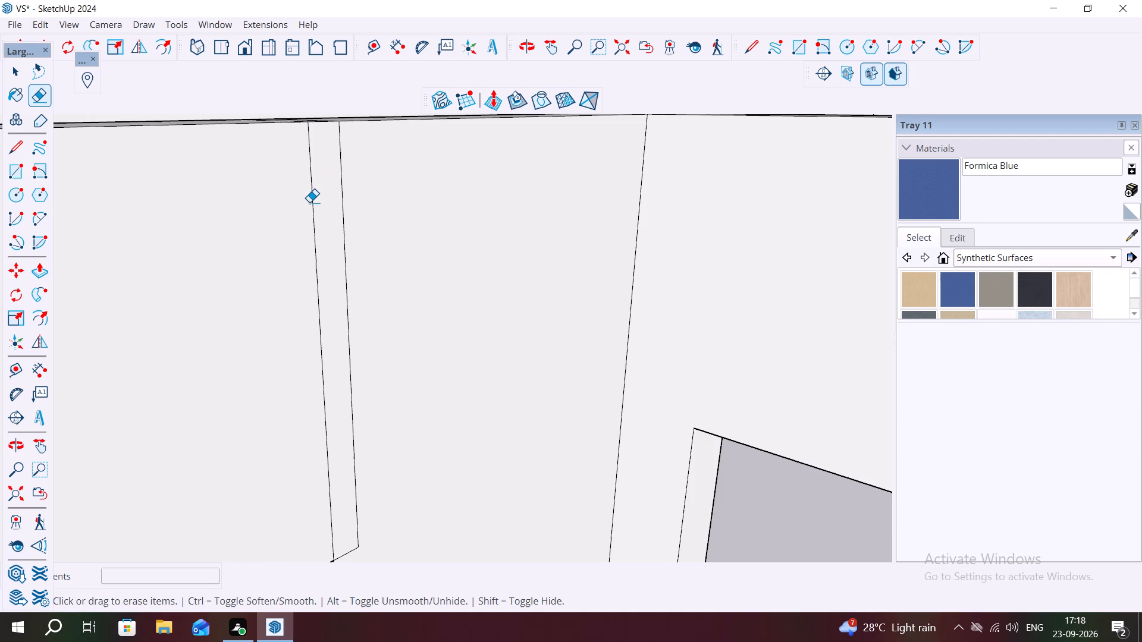
left_click(313, 210)
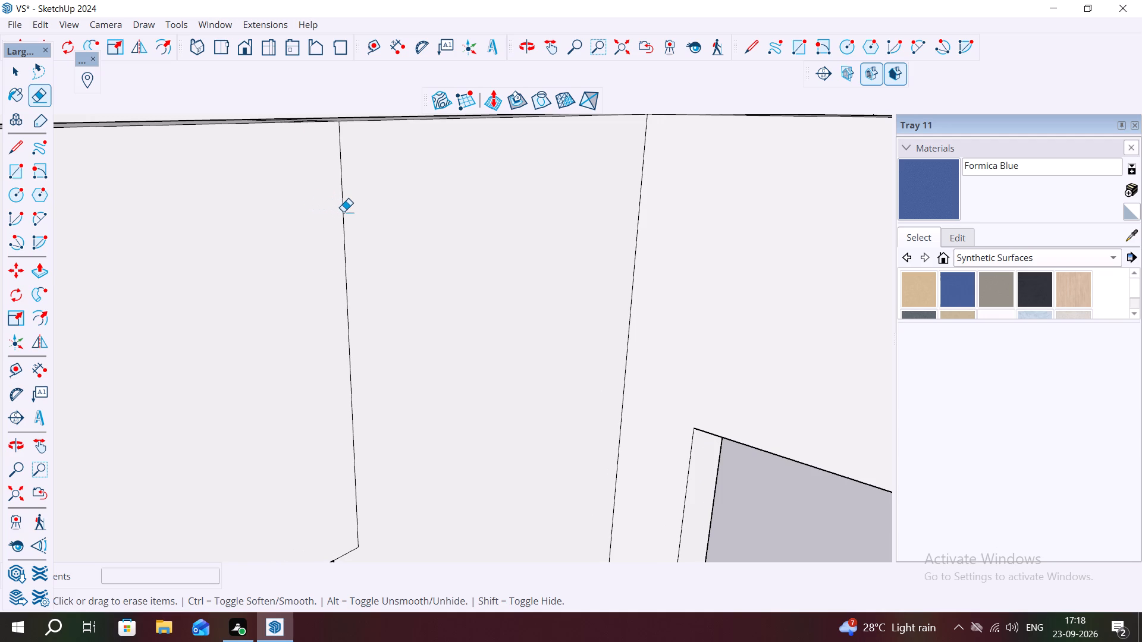
left_click(343, 212)
Erase the two seam edges crossing the wall top above the projecting section's side window.
middle_click_drag(340, 135, 416, 295)
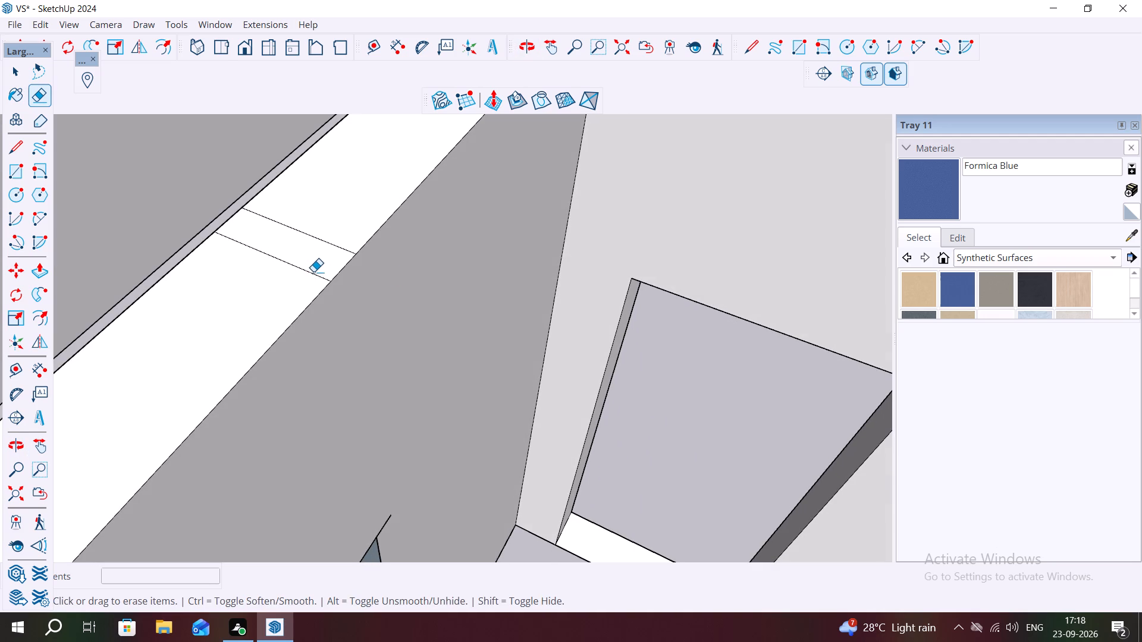
left_click(311, 271)
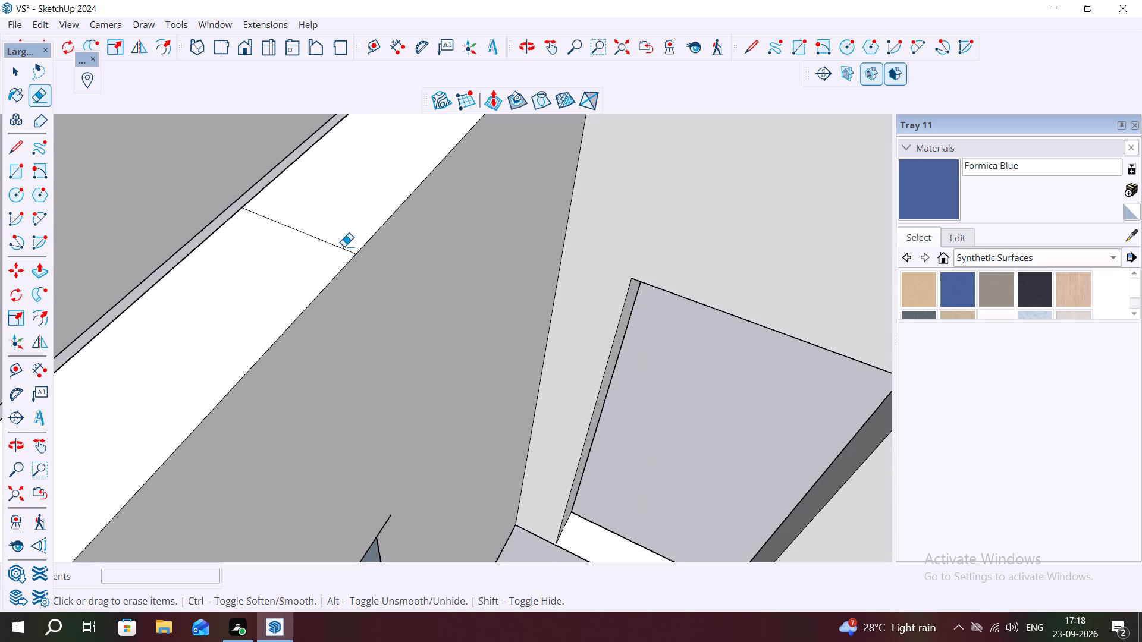
left_click(344, 247)
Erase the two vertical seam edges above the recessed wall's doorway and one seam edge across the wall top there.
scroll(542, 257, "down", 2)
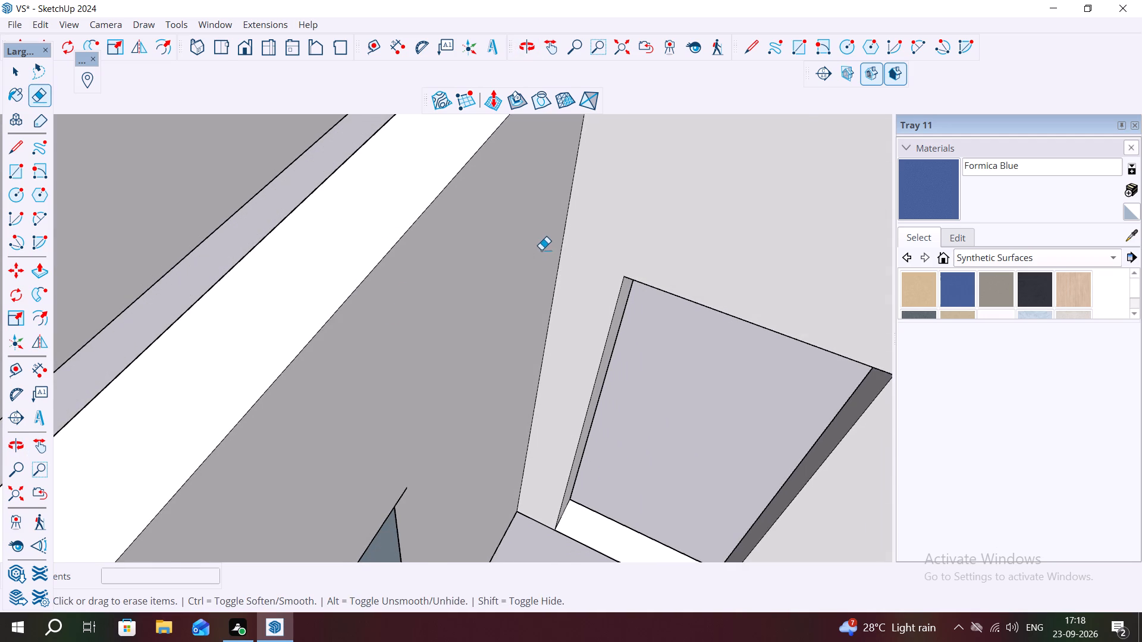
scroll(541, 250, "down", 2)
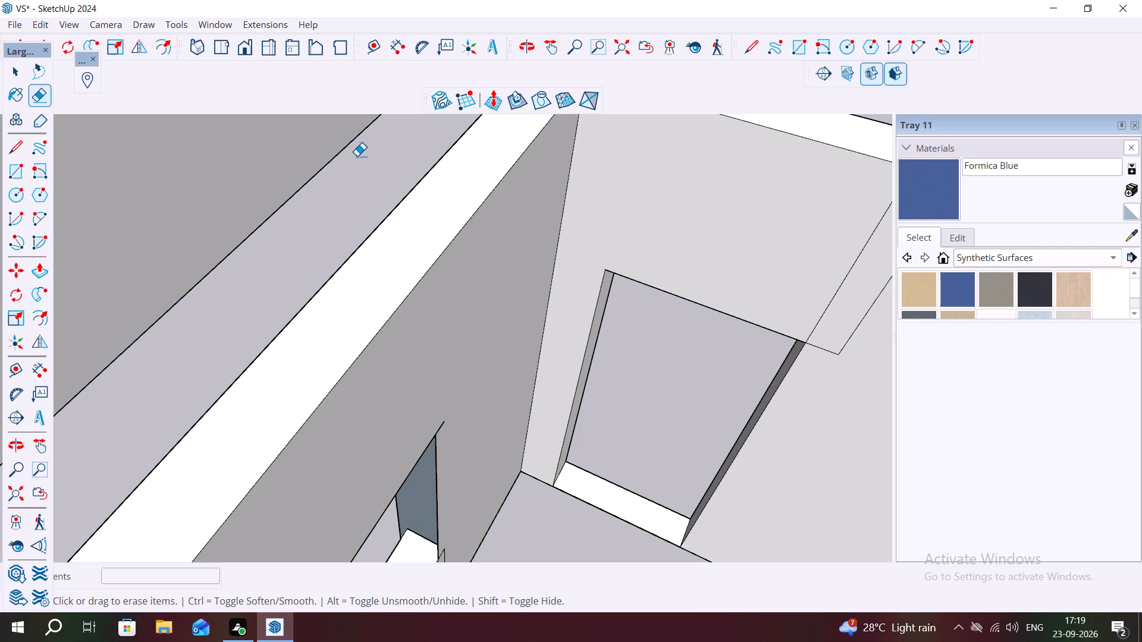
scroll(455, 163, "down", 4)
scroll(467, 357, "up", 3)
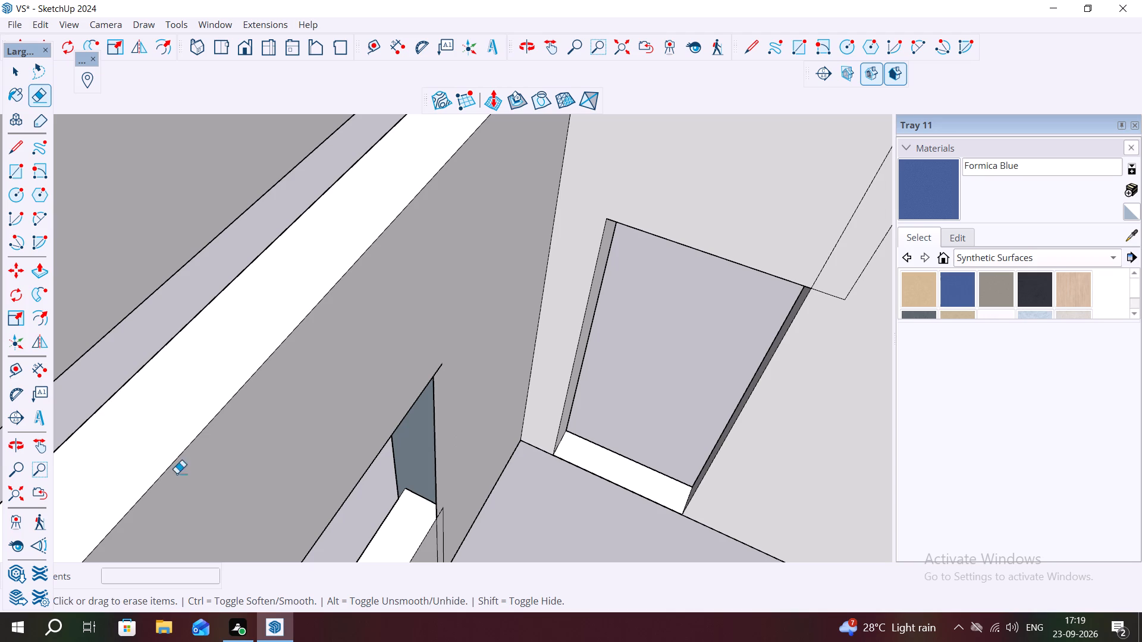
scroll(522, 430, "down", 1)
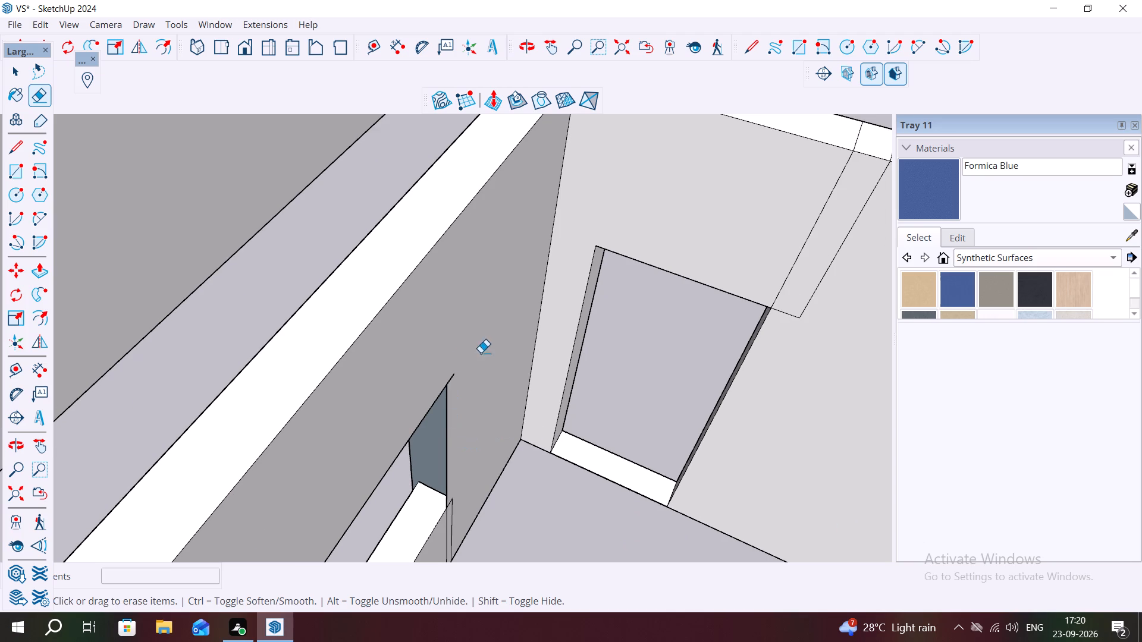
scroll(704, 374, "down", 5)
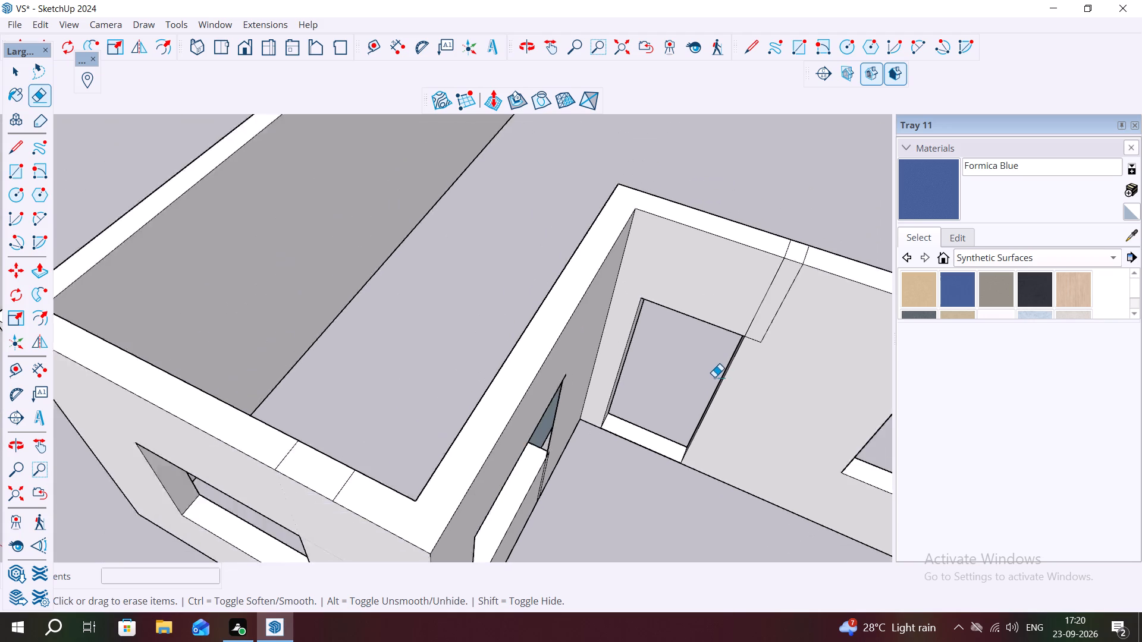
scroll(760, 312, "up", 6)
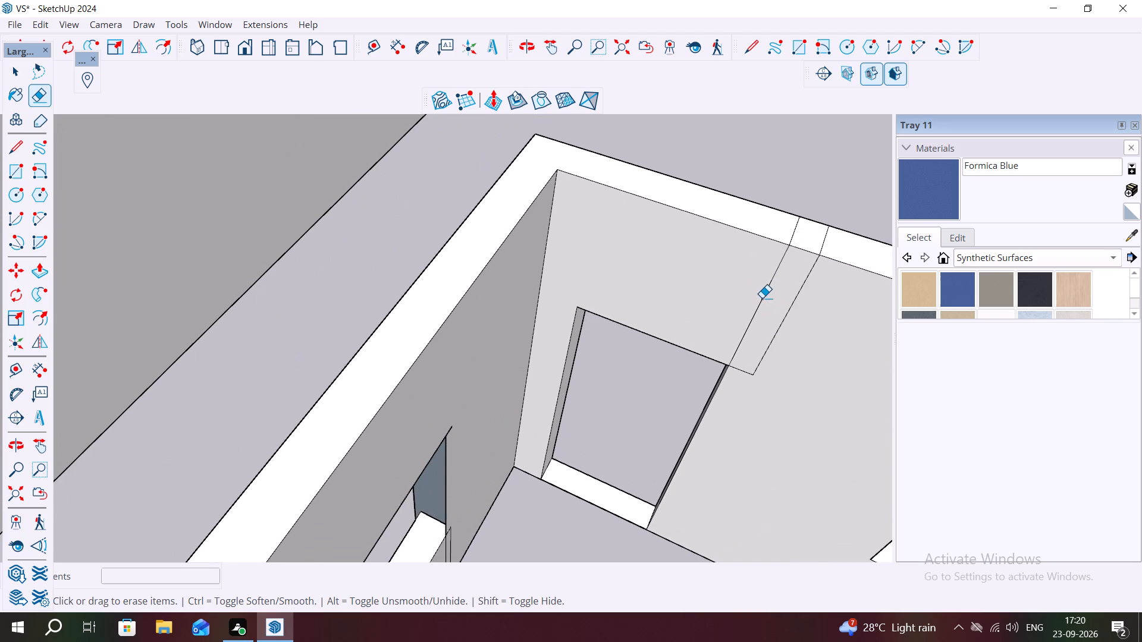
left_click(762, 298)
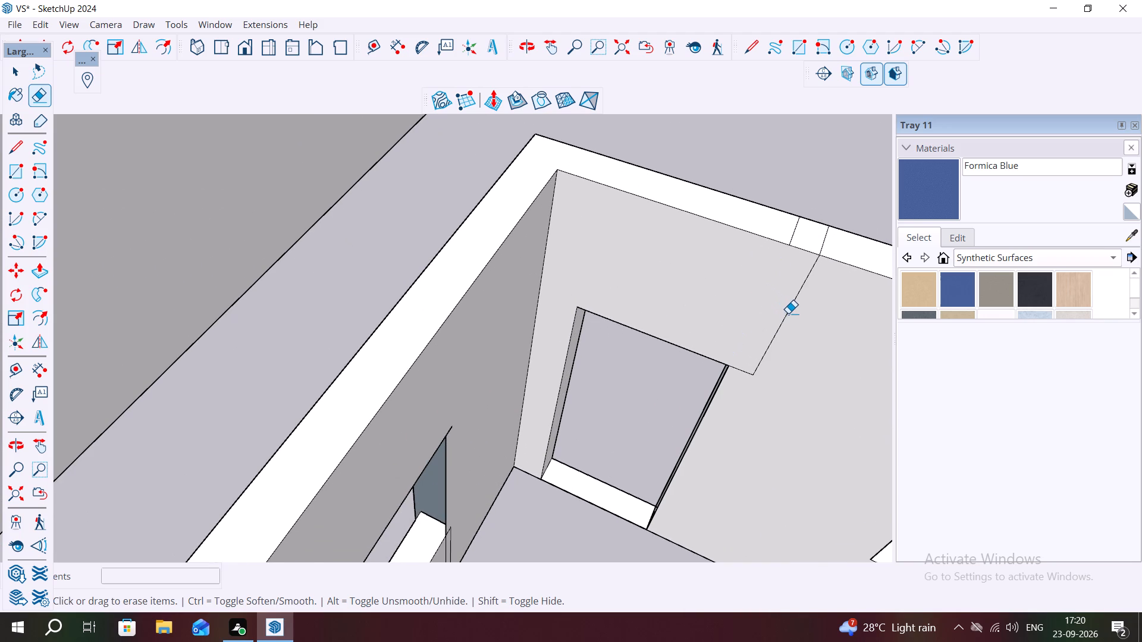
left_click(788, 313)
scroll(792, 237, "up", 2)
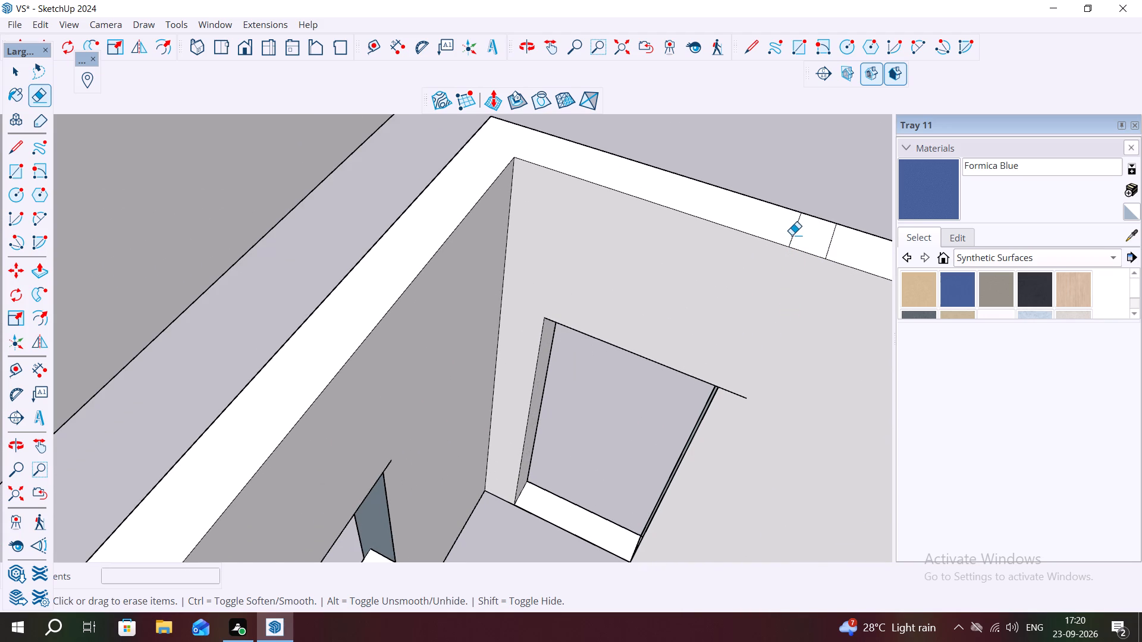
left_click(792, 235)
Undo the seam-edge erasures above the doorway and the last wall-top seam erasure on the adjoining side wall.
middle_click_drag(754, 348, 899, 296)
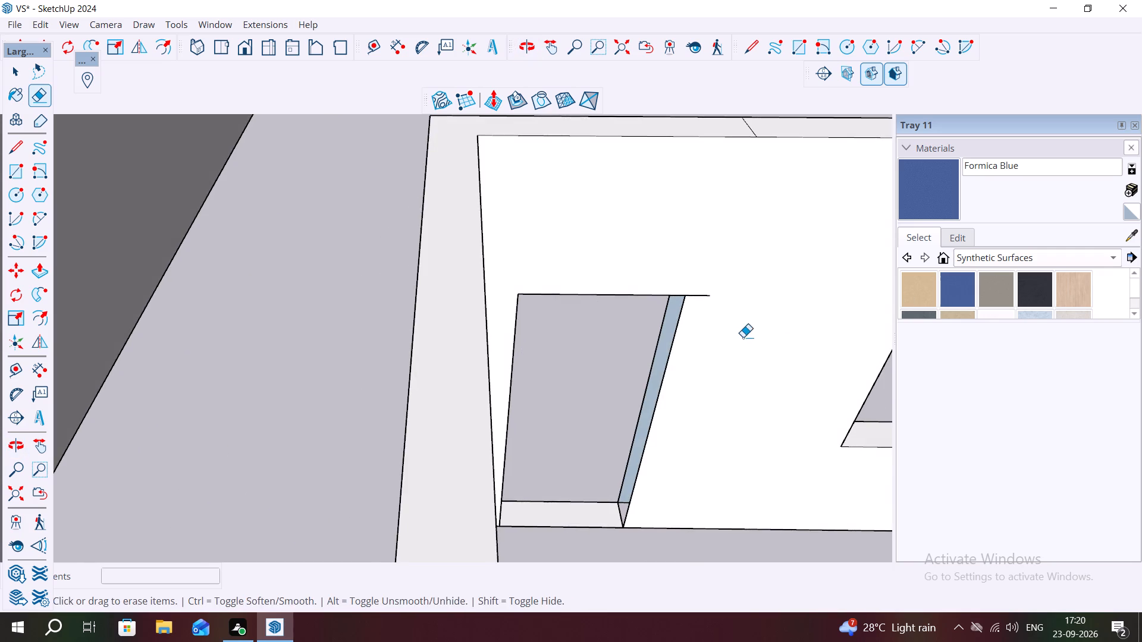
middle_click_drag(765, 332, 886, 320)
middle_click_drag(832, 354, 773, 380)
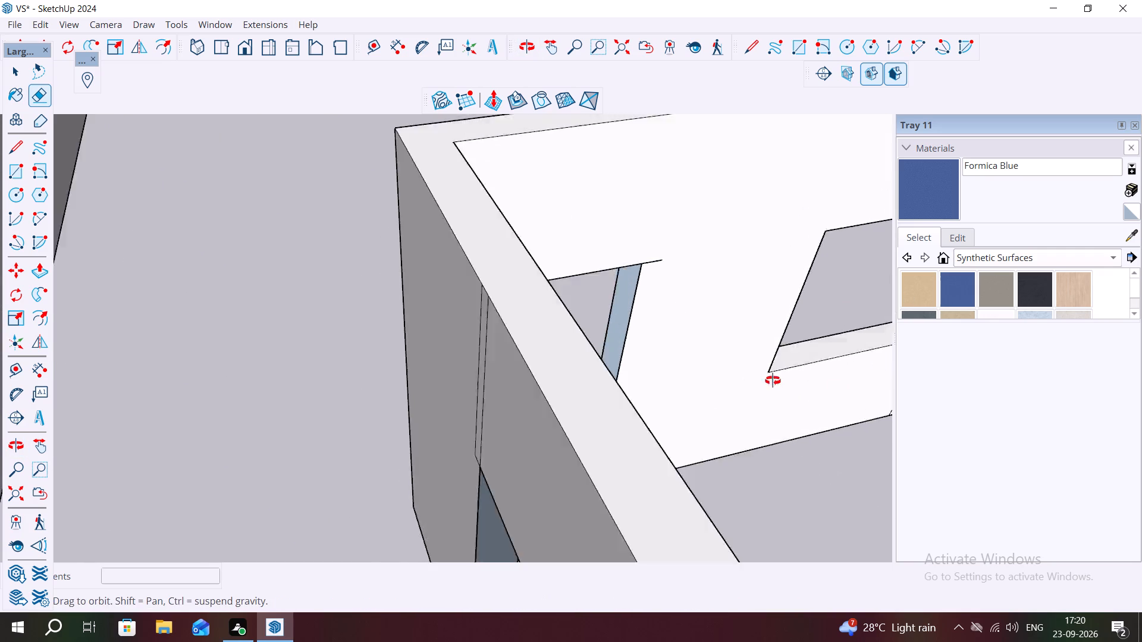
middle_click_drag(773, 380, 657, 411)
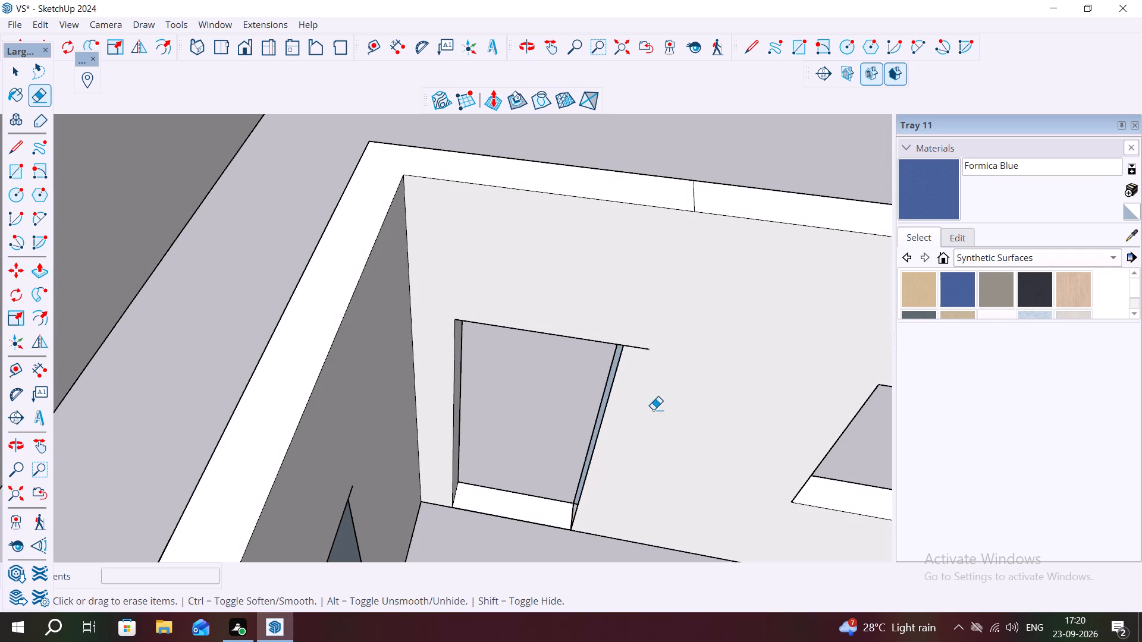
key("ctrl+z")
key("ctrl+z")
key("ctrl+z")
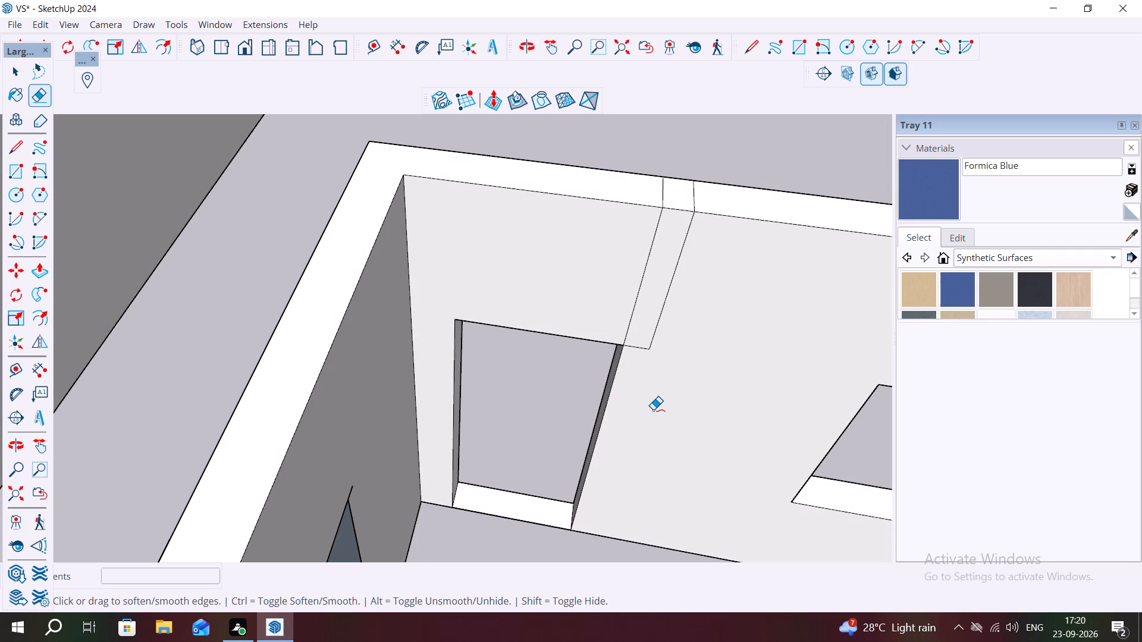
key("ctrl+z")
Soften the two vertical seam edges and the short horizontal edge above the recessed wall's doorway with the Eraser.
middle_click_drag(629, 279, 758, 193)
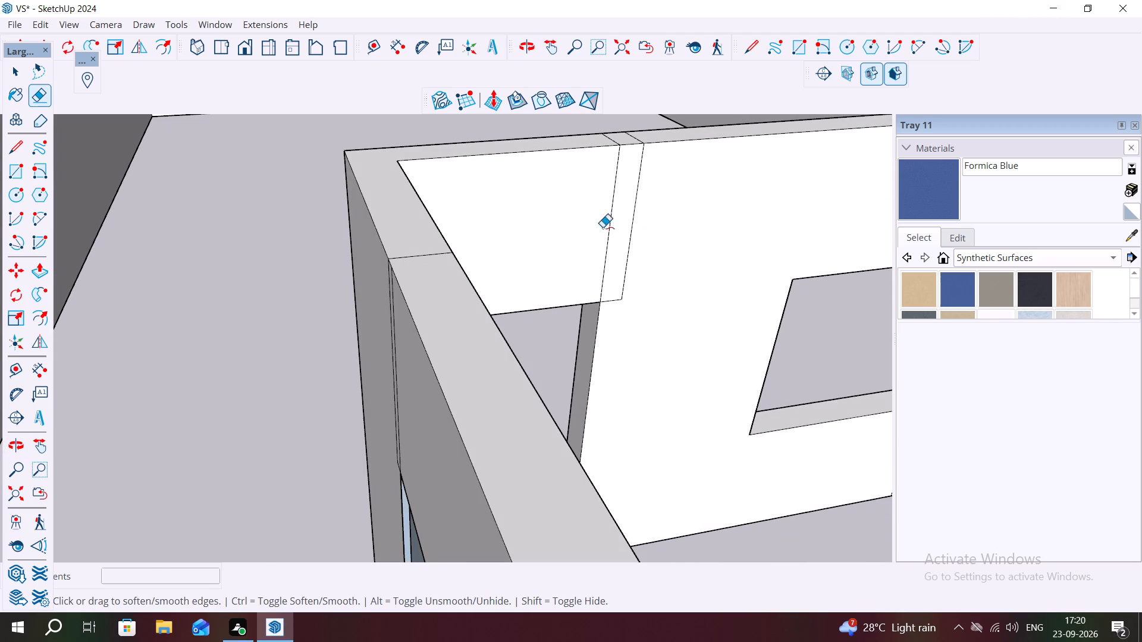
middle_click_drag(588, 238, 615, 215)
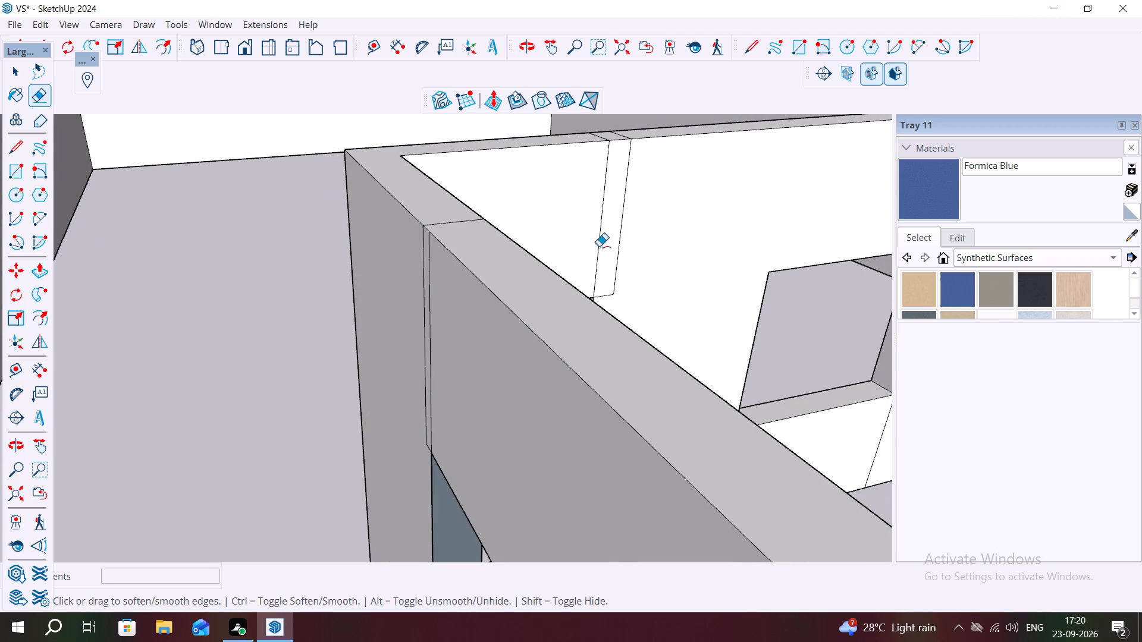
scroll(579, 273, "up", 11)
left_click(607, 287)
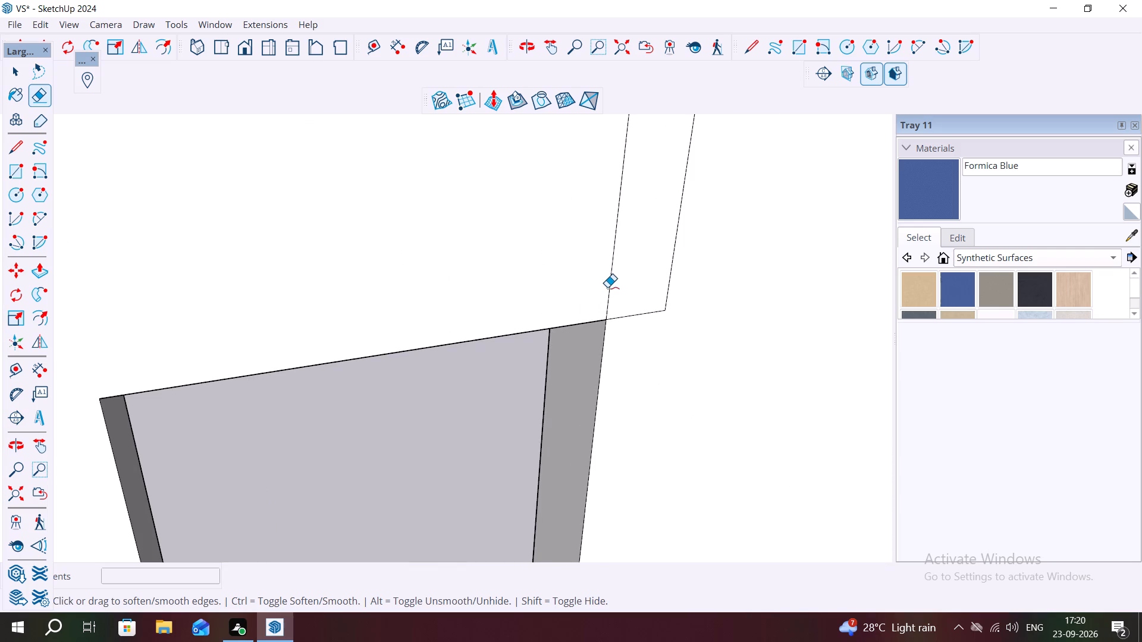
left_click(608, 284)
middle_click_drag(576, 352, 628, 298)
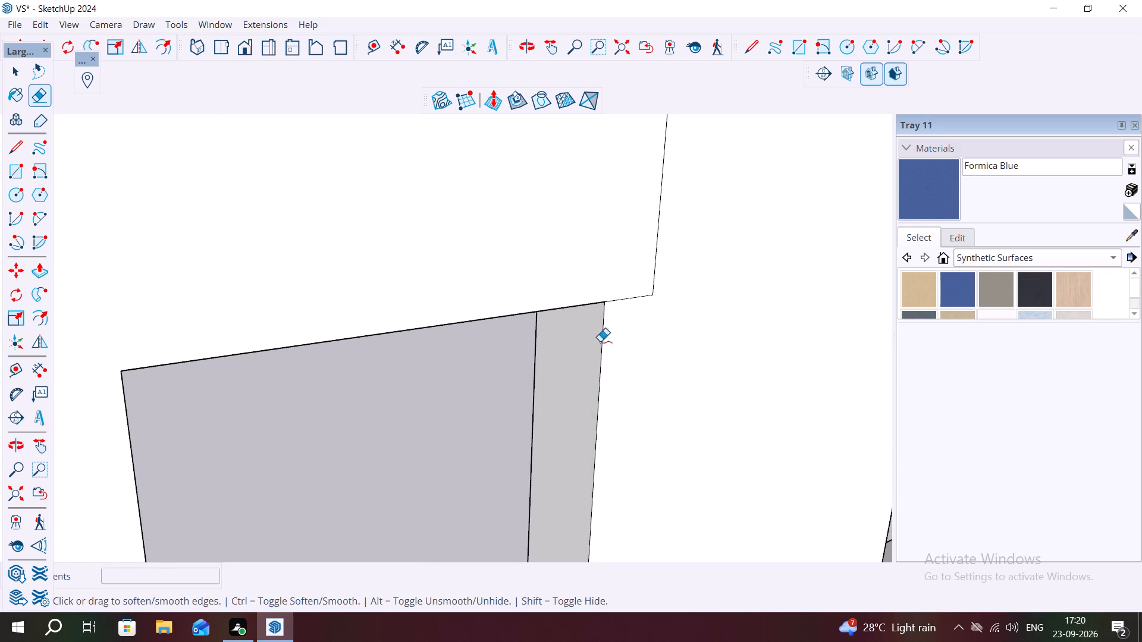
scroll(576, 358, "up", 2)
left_click(668, 254)
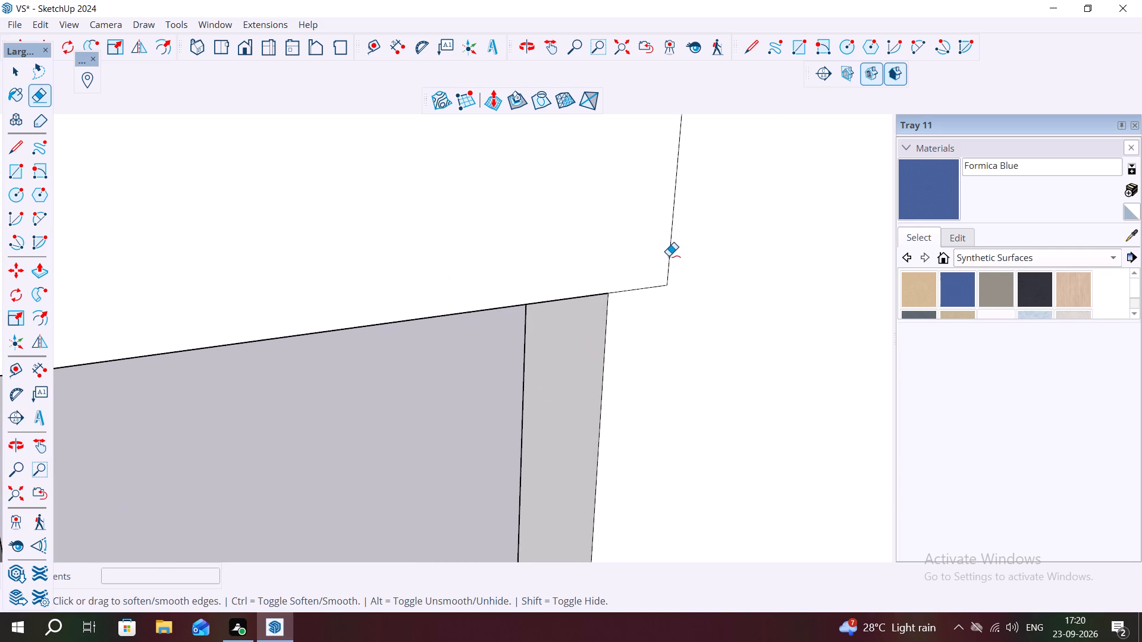
left_click(669, 257)
left_click(644, 288)
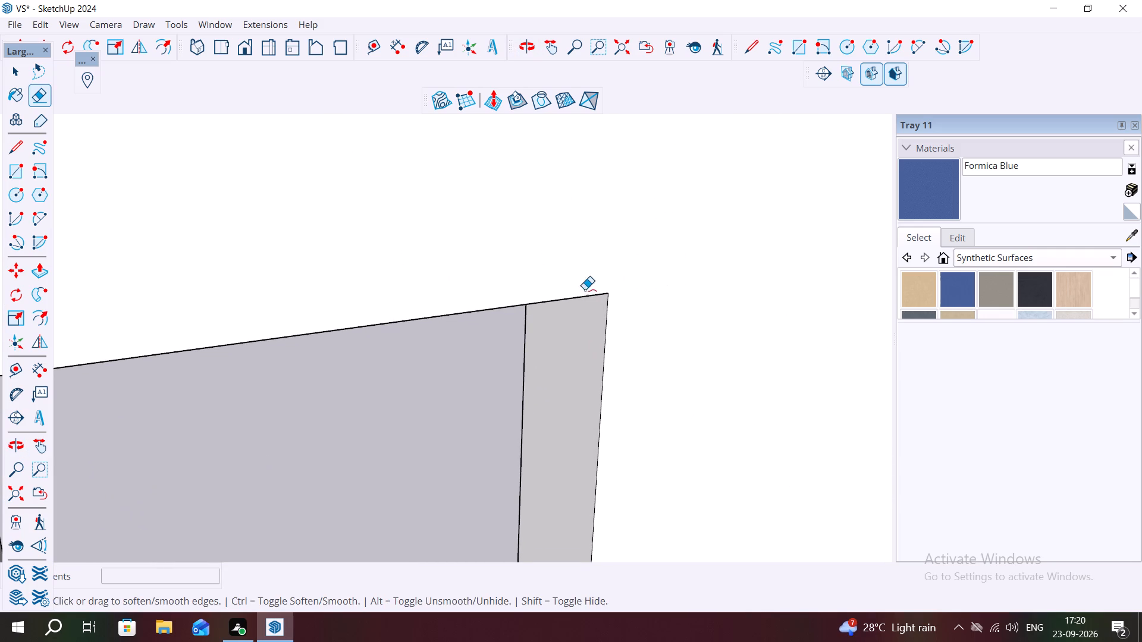
Soften the pair of parallel vertical seam edges on the nearby wall face with the Eraser.
scroll(586, 294, "down", 20)
scroll(586, 294, "down", 5)
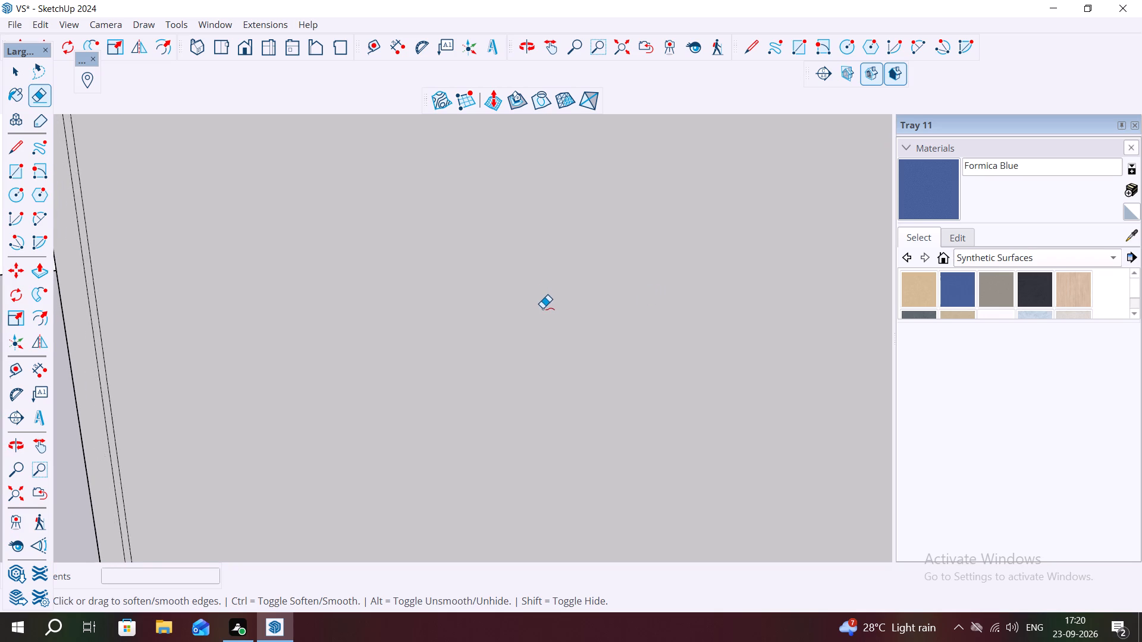
scroll(542, 308, "down", 18)
scroll(237, 408, "up", 2)
middle_click_drag(260, 408, 404, 393)
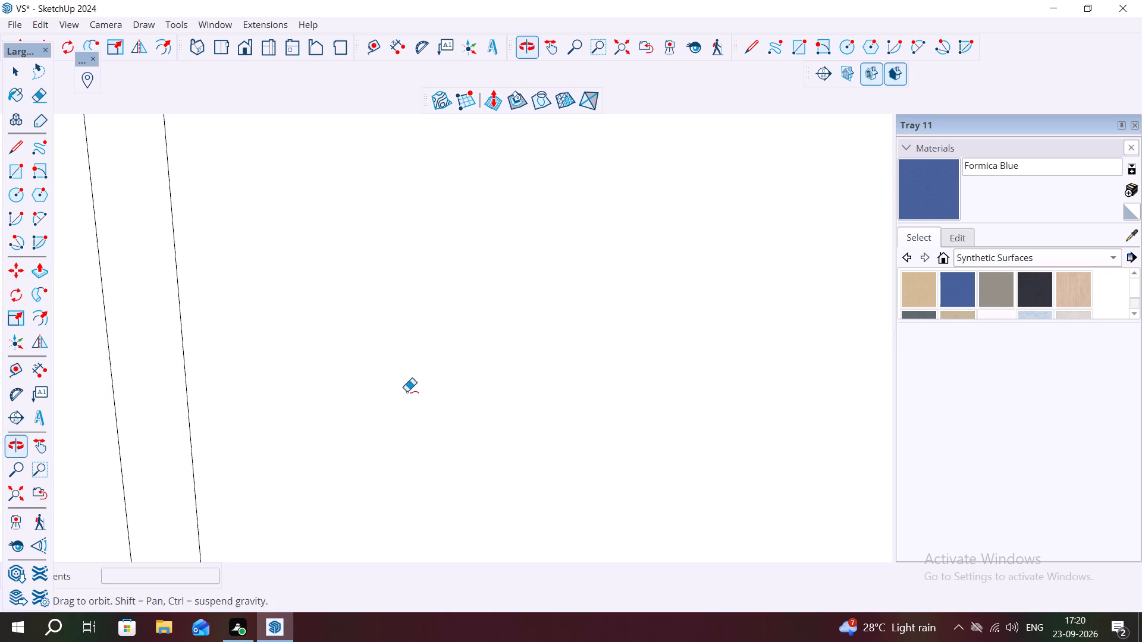
scroll(126, 392, "down", 8)
left_click(124, 394)
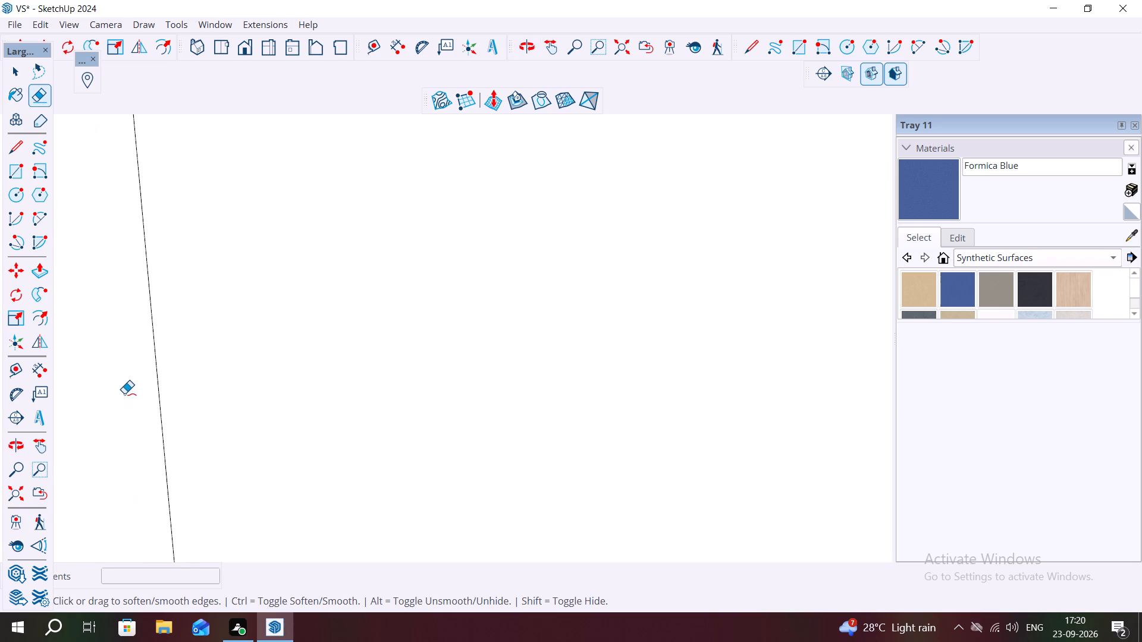
left_click(158, 402)
scroll(357, 396, "down", 4)
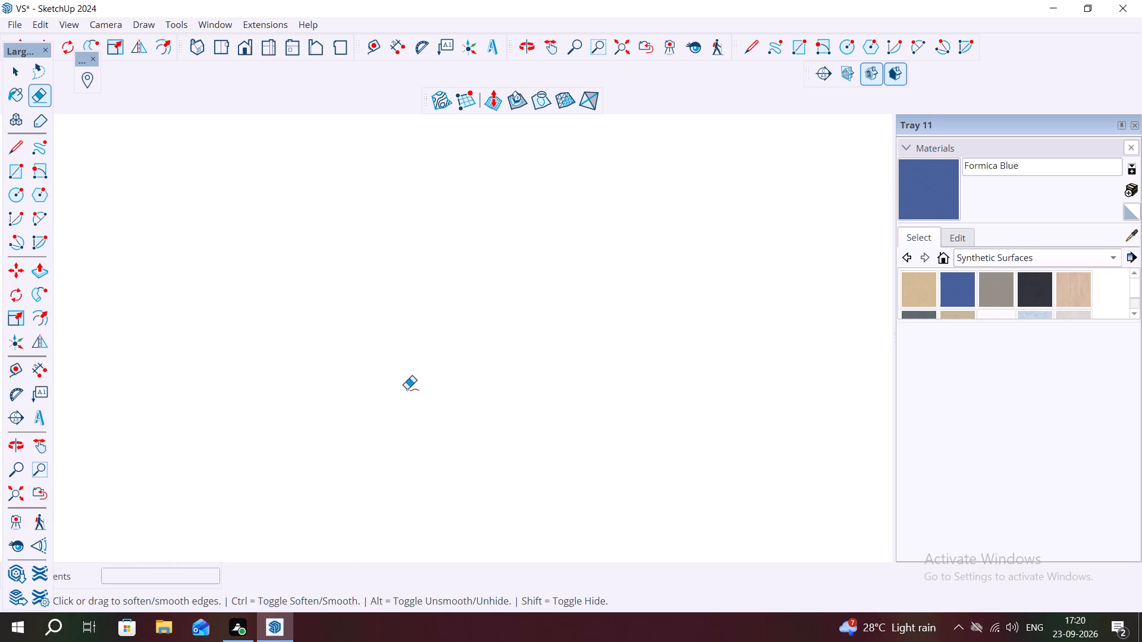
Undo the Eraser softening of the pair of parallel vertical seam edges on the nearby wall face.
scroll(407, 389, "down", 17)
scroll(375, 453, "up", 8)
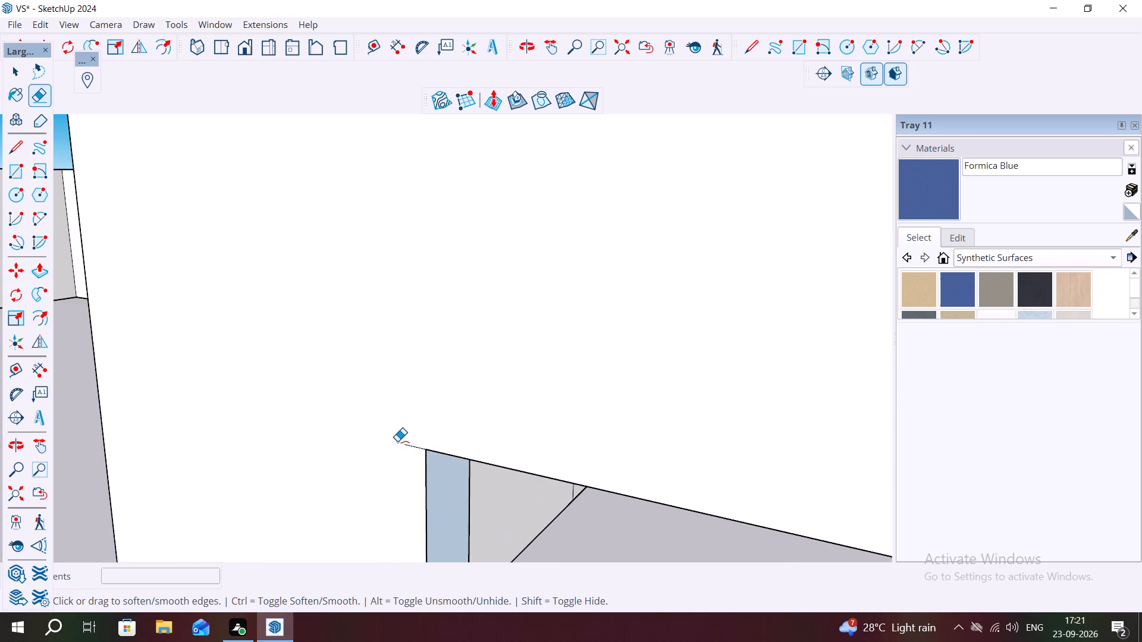
scroll(397, 441, "up", 7)
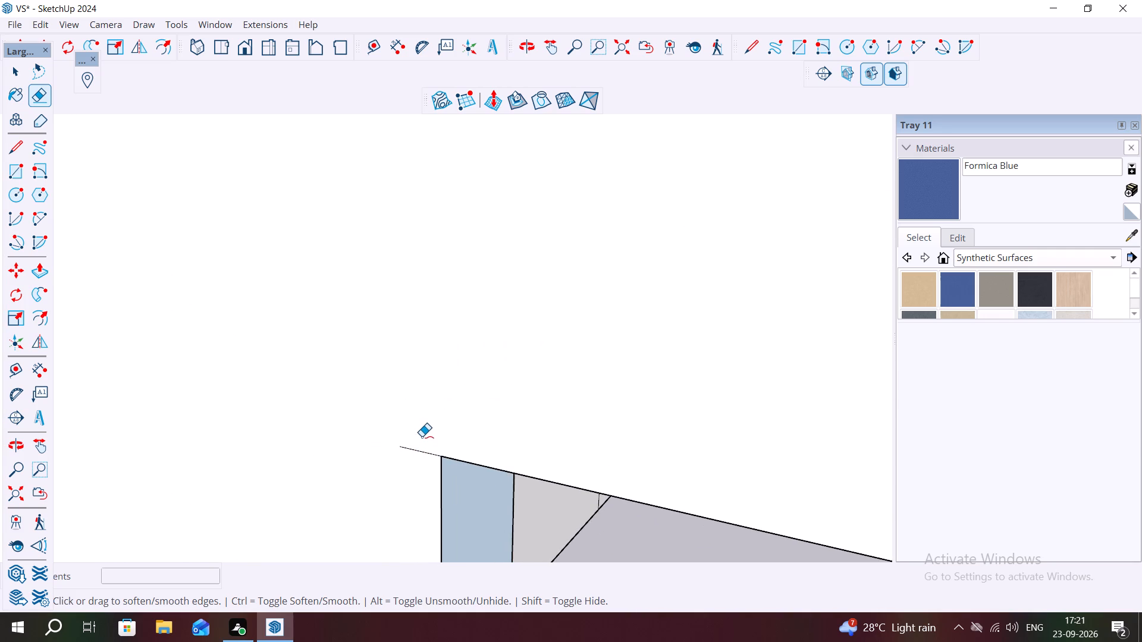
key("ctrl+z")
key("ctrl+z")
key("ctrl+z")
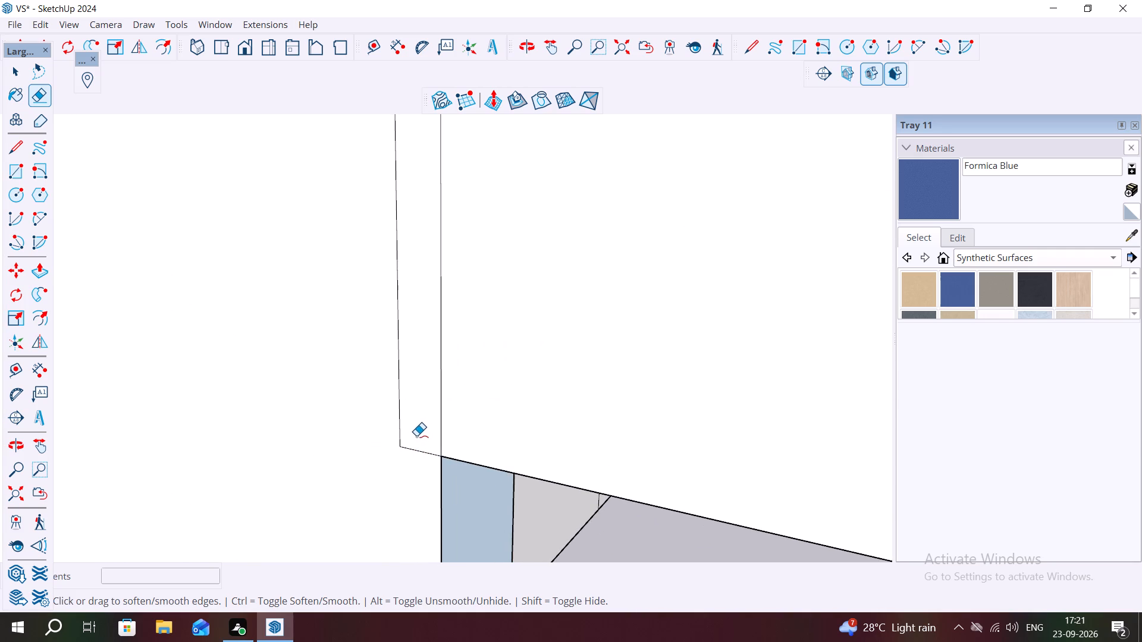
Undo the remaining seam-edge removals above the recessed wall's doorway and above the adjoining side wall's opening.
scroll(438, 464, "down", 20)
scroll(438, 464, "down", 2)
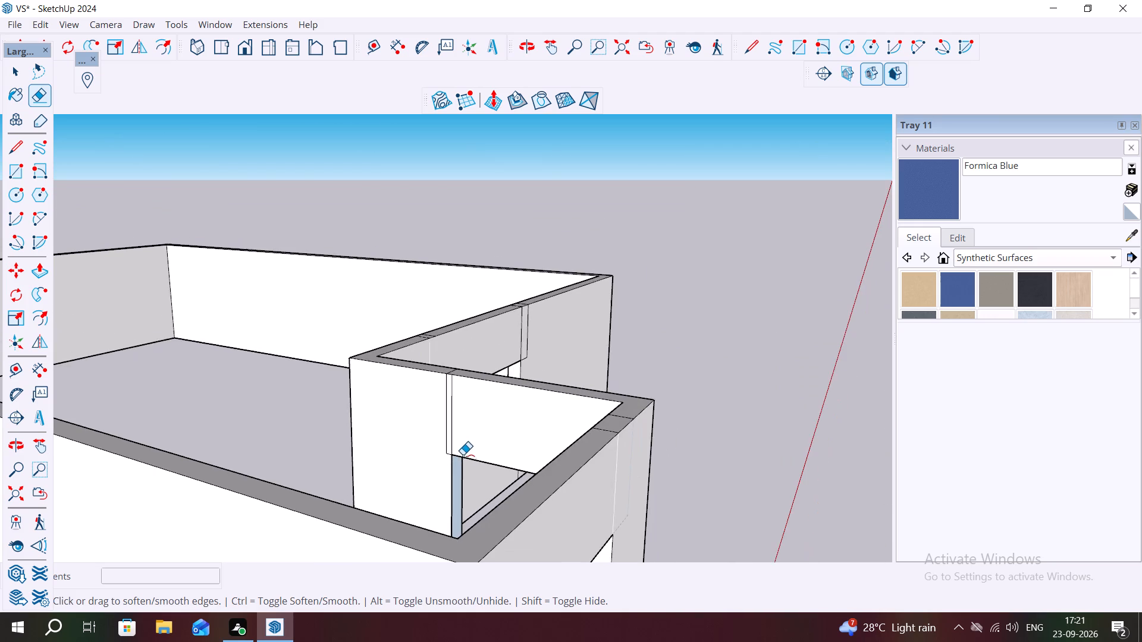
middle_click_drag(464, 467, 370, 439)
scroll(418, 536, "up", 3)
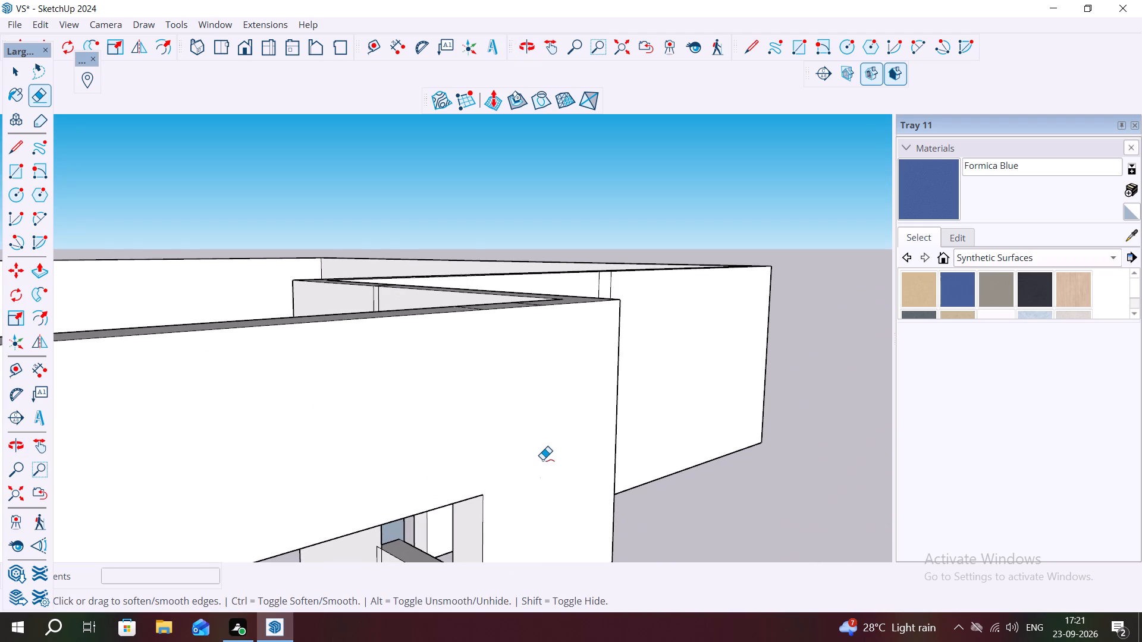
scroll(648, 454, "down", 8)
middle_click_drag(658, 448, 343, 416)
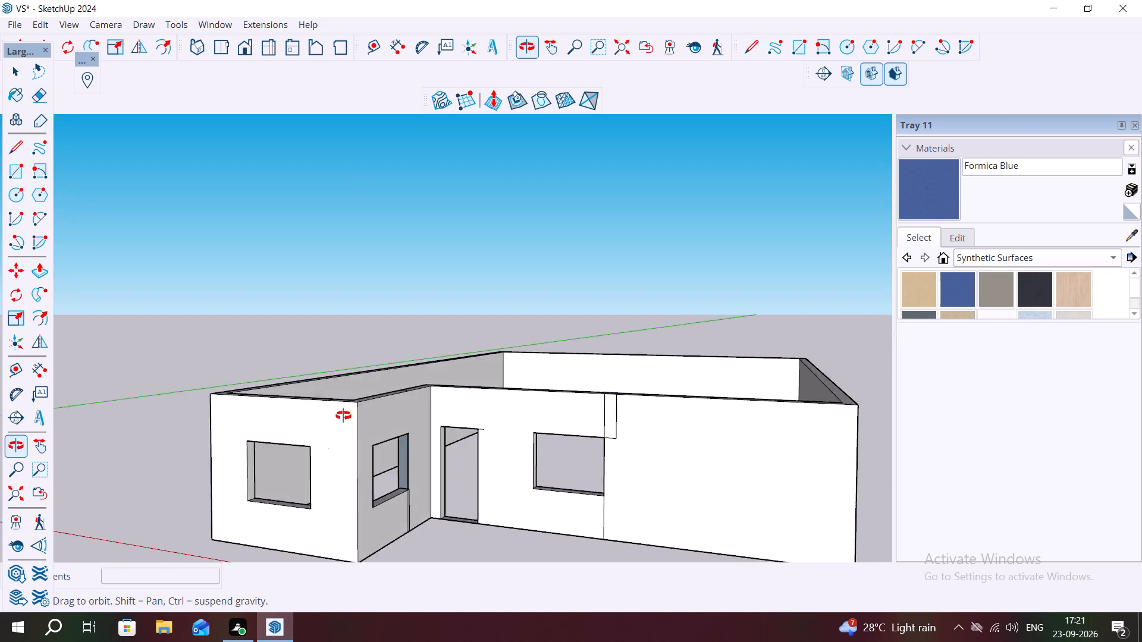
middle_click_drag(343, 416, 343, 402)
scroll(372, 438, "up", 7)
key("ctrl+z")
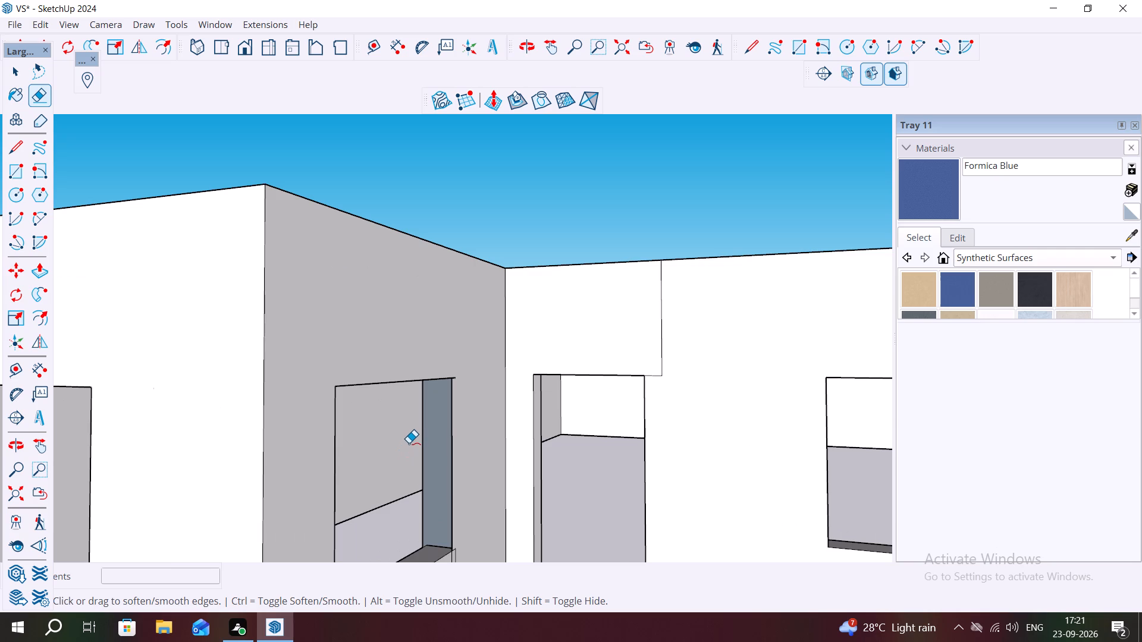
key("ctrl+z")
key("ctrl+z")
key("ctrl+z")
key("ctrl+z")
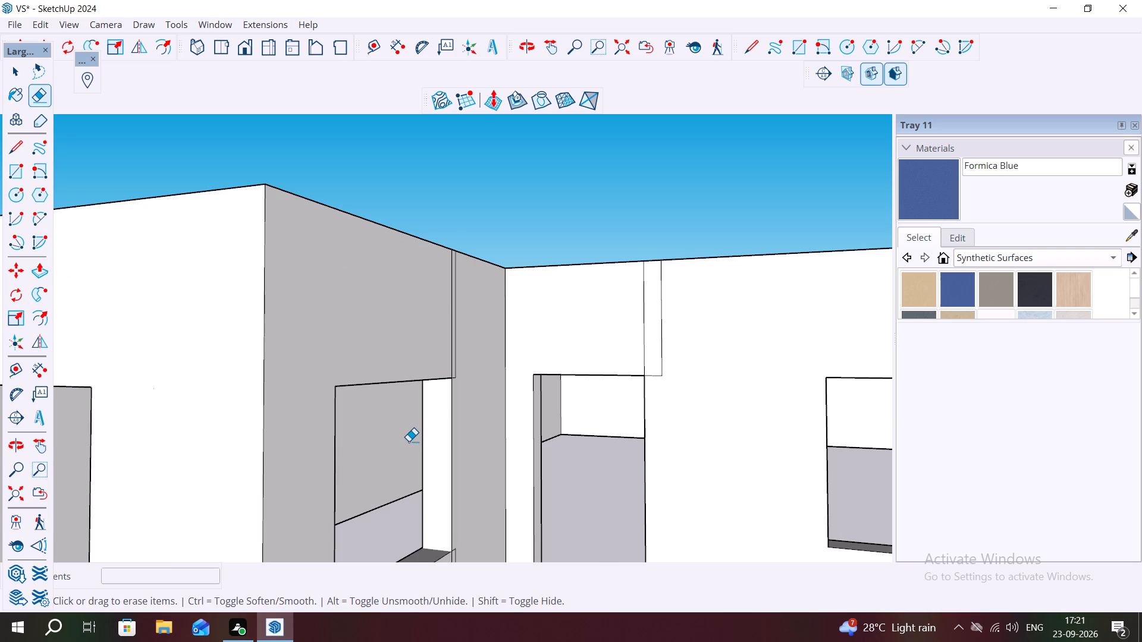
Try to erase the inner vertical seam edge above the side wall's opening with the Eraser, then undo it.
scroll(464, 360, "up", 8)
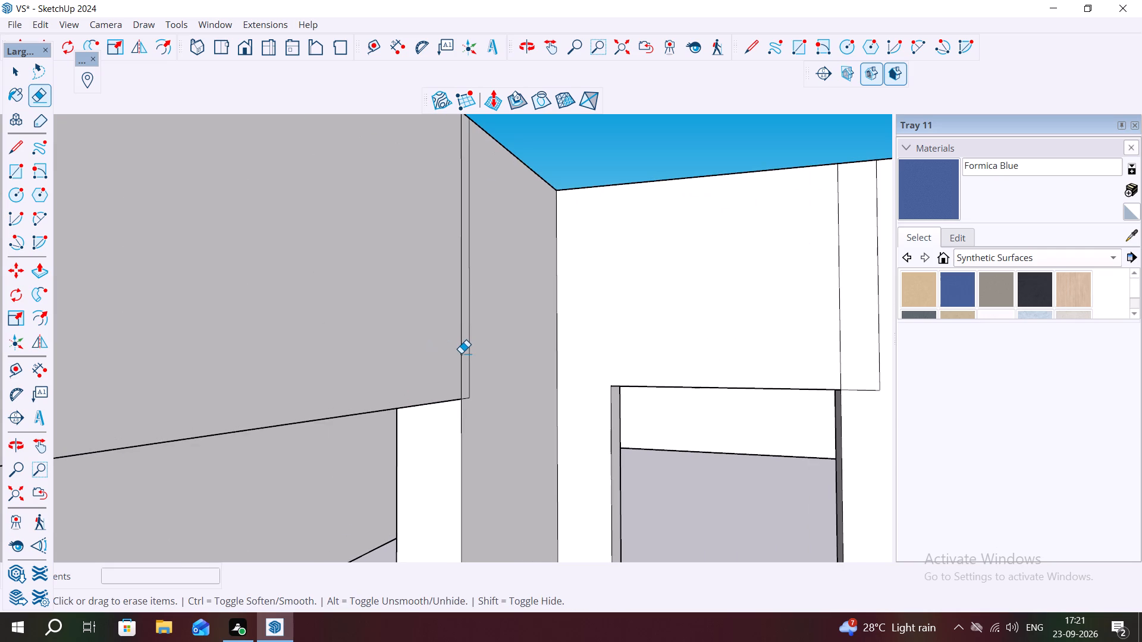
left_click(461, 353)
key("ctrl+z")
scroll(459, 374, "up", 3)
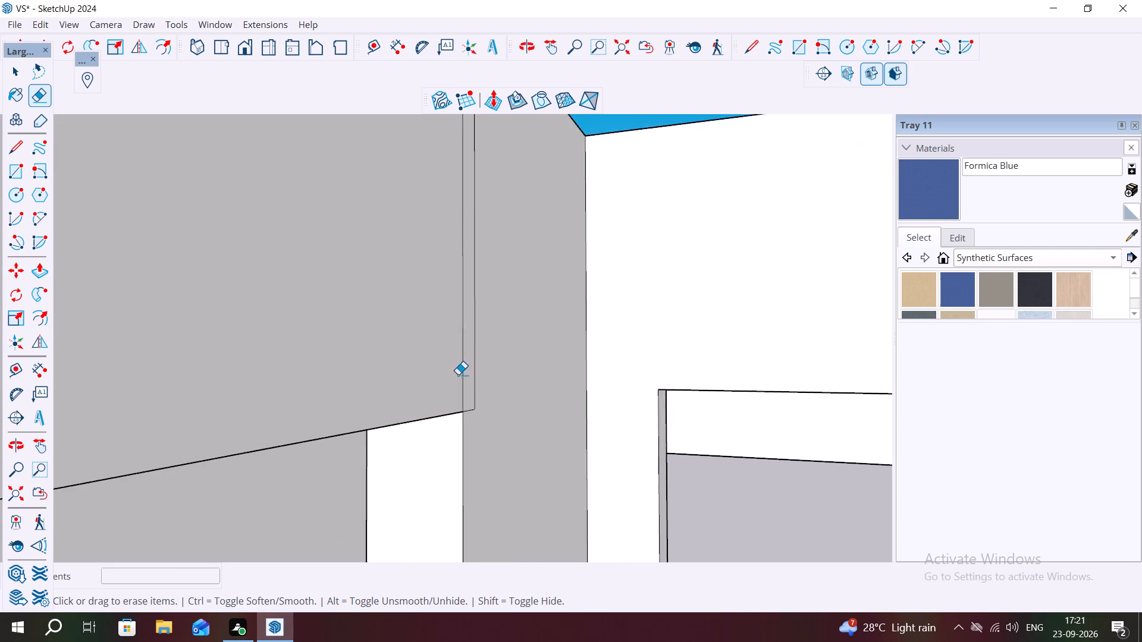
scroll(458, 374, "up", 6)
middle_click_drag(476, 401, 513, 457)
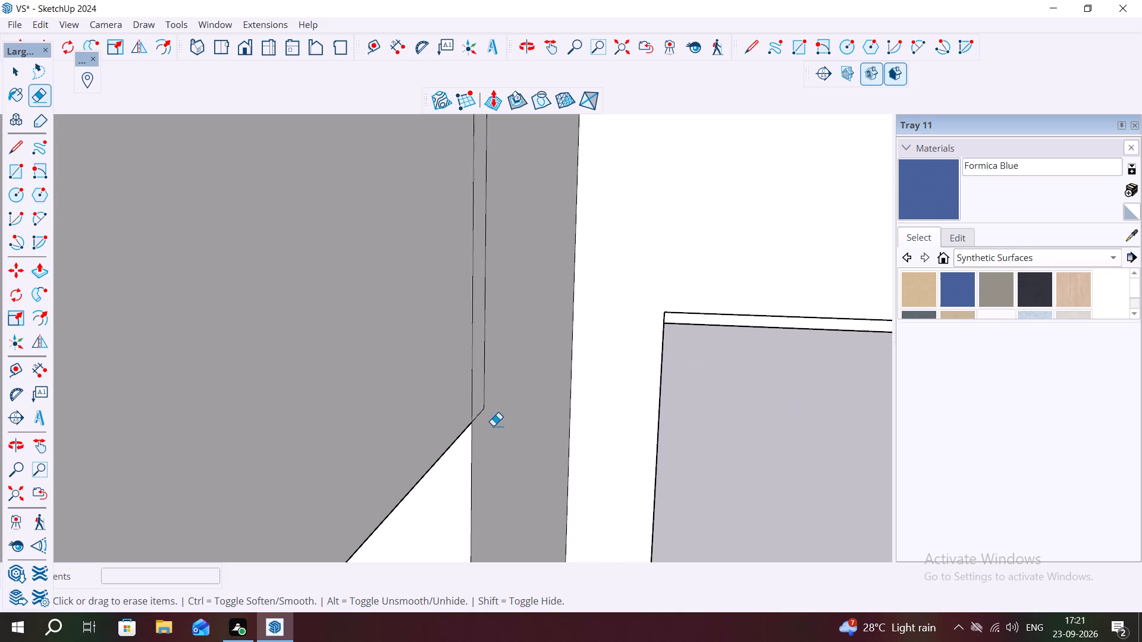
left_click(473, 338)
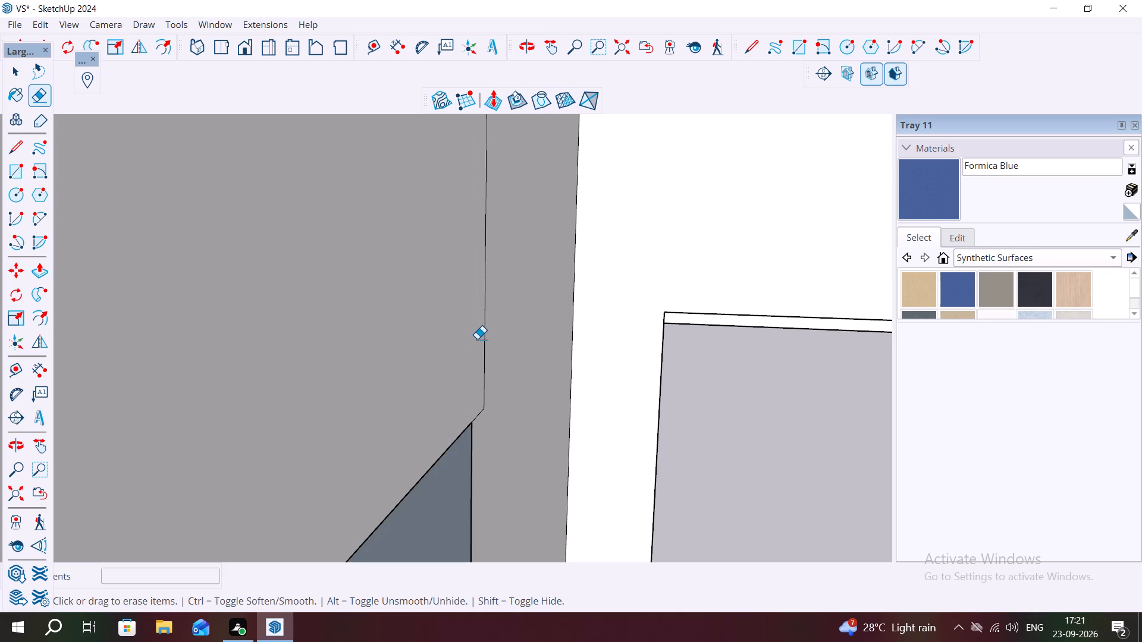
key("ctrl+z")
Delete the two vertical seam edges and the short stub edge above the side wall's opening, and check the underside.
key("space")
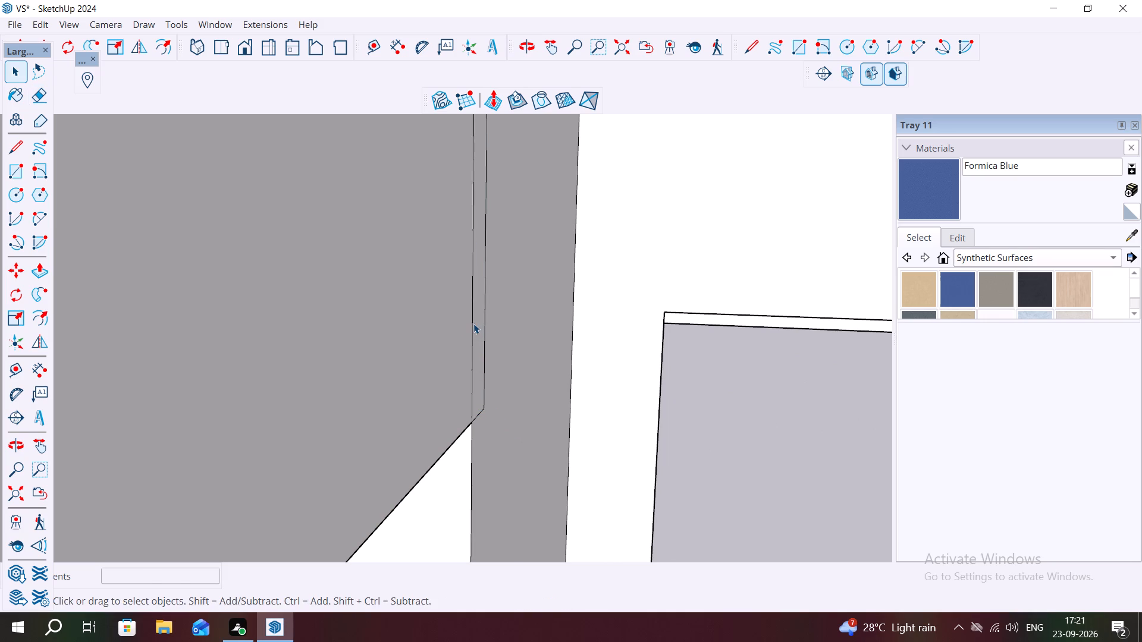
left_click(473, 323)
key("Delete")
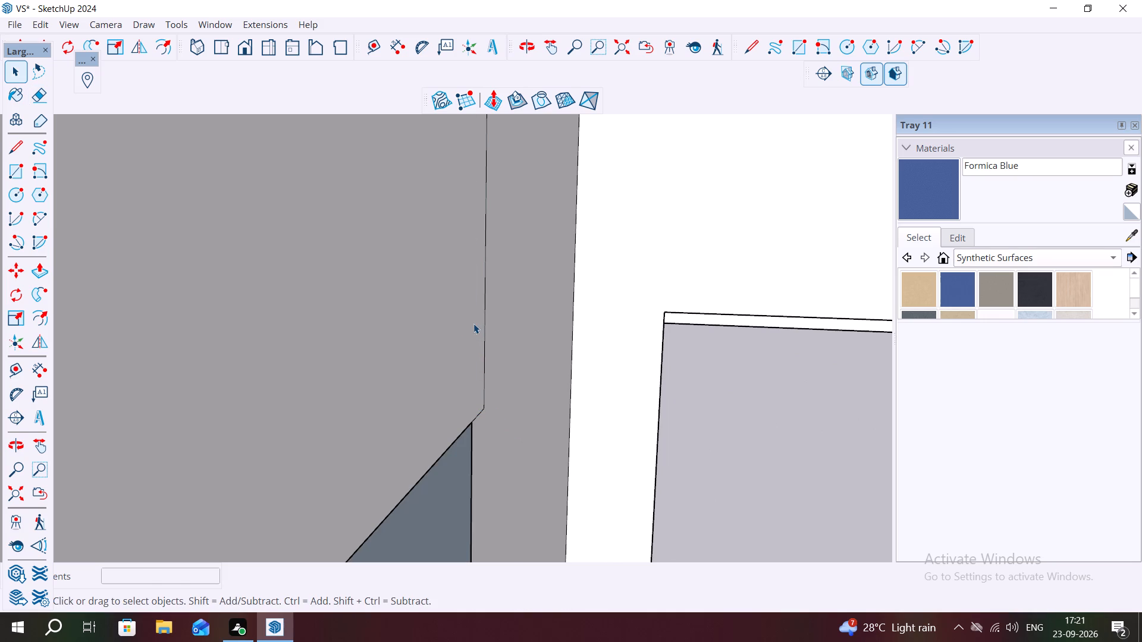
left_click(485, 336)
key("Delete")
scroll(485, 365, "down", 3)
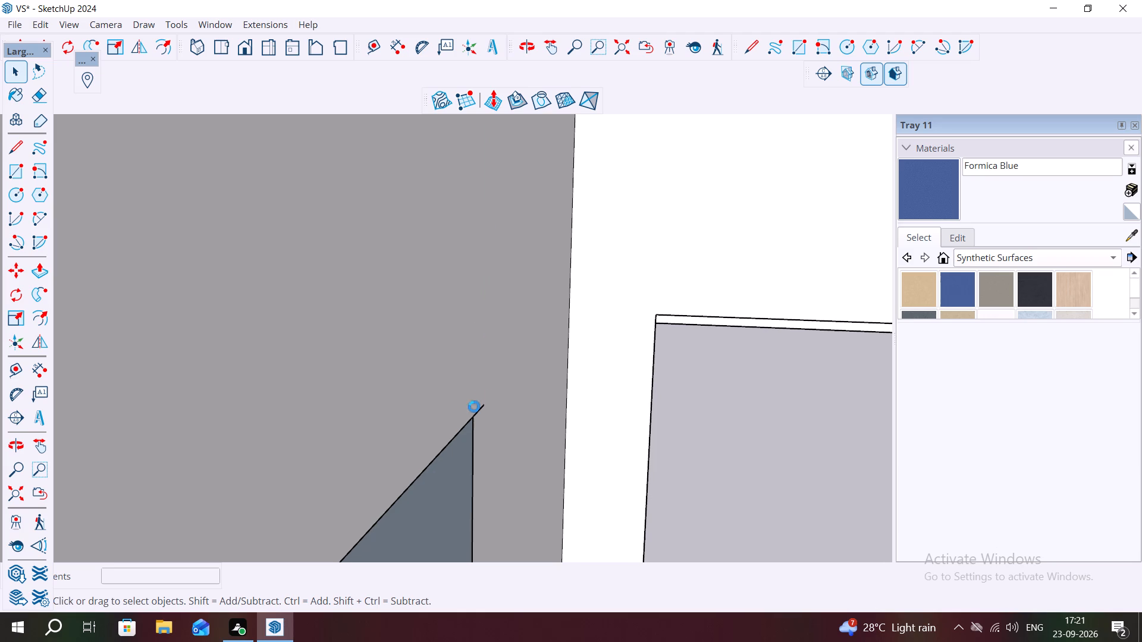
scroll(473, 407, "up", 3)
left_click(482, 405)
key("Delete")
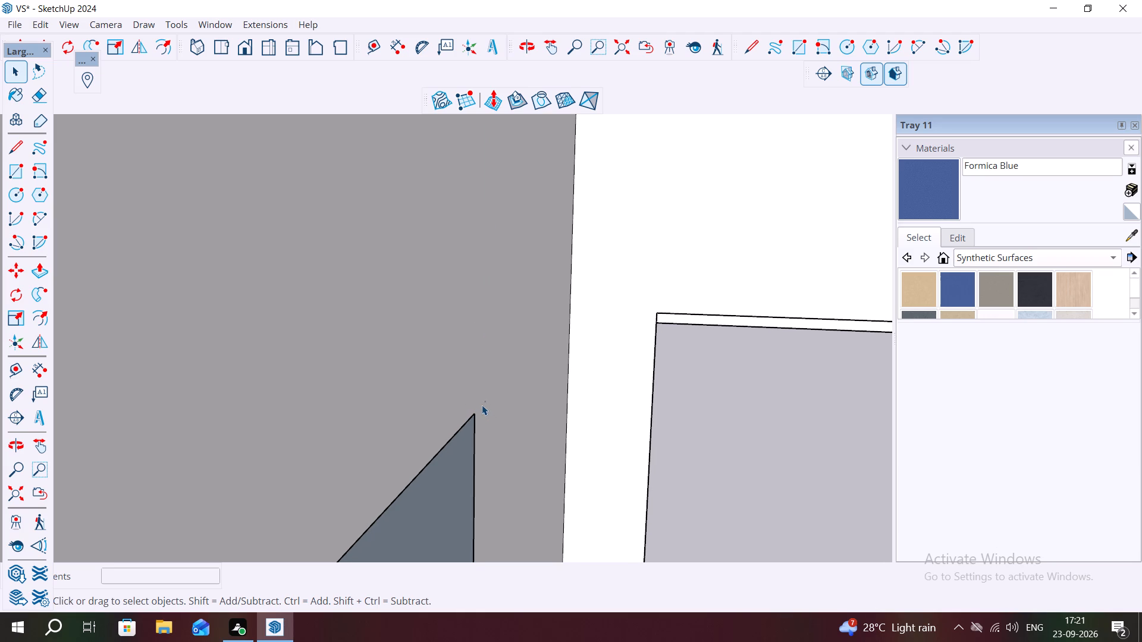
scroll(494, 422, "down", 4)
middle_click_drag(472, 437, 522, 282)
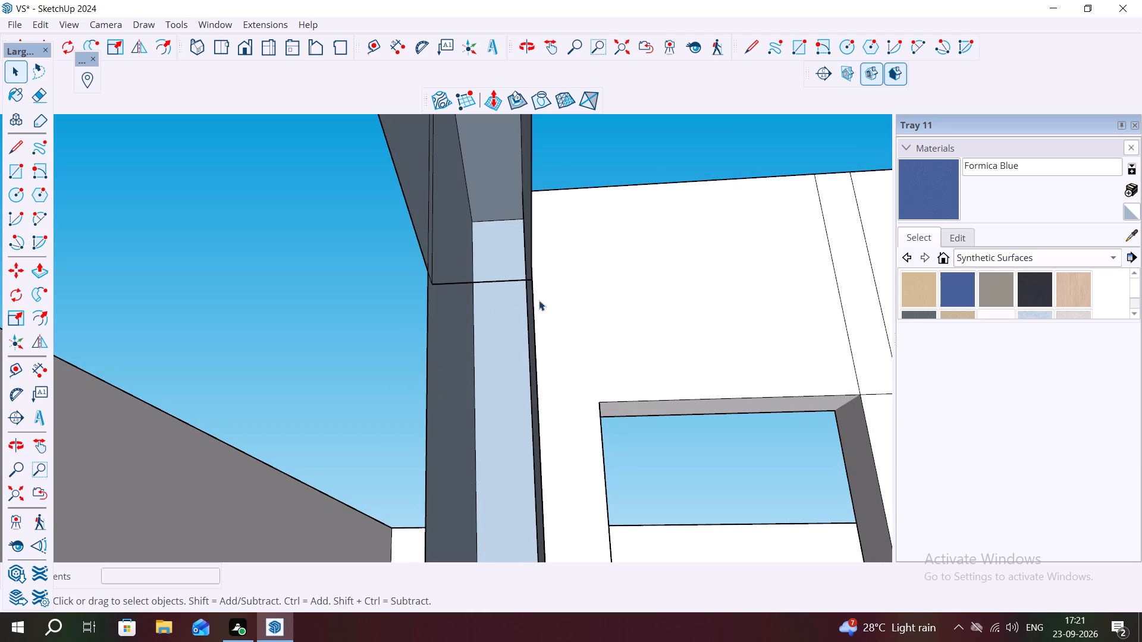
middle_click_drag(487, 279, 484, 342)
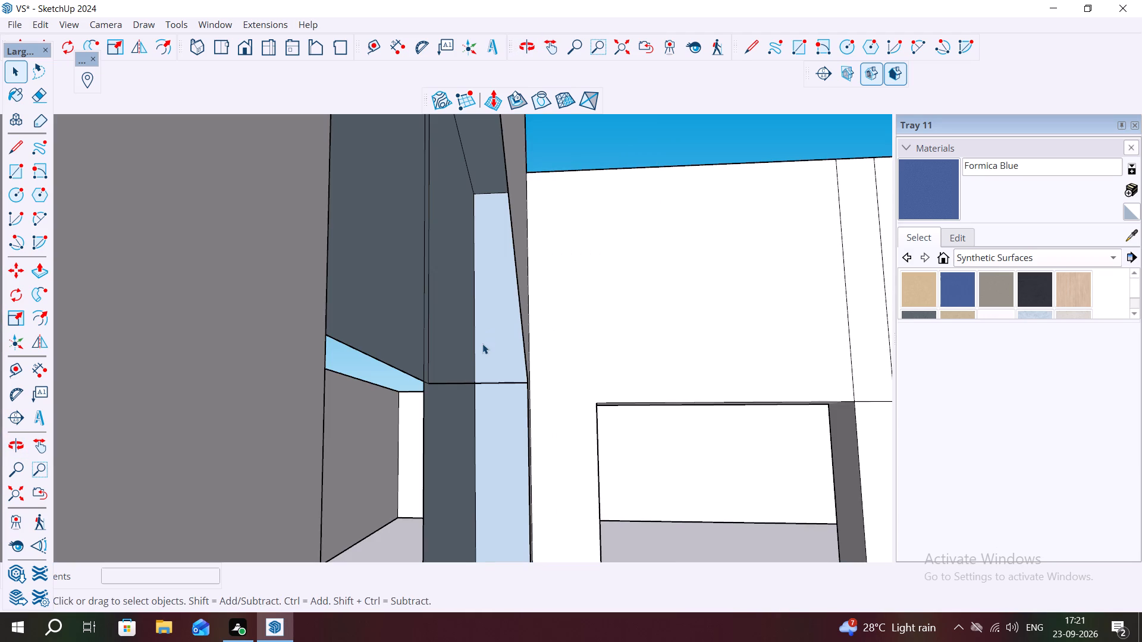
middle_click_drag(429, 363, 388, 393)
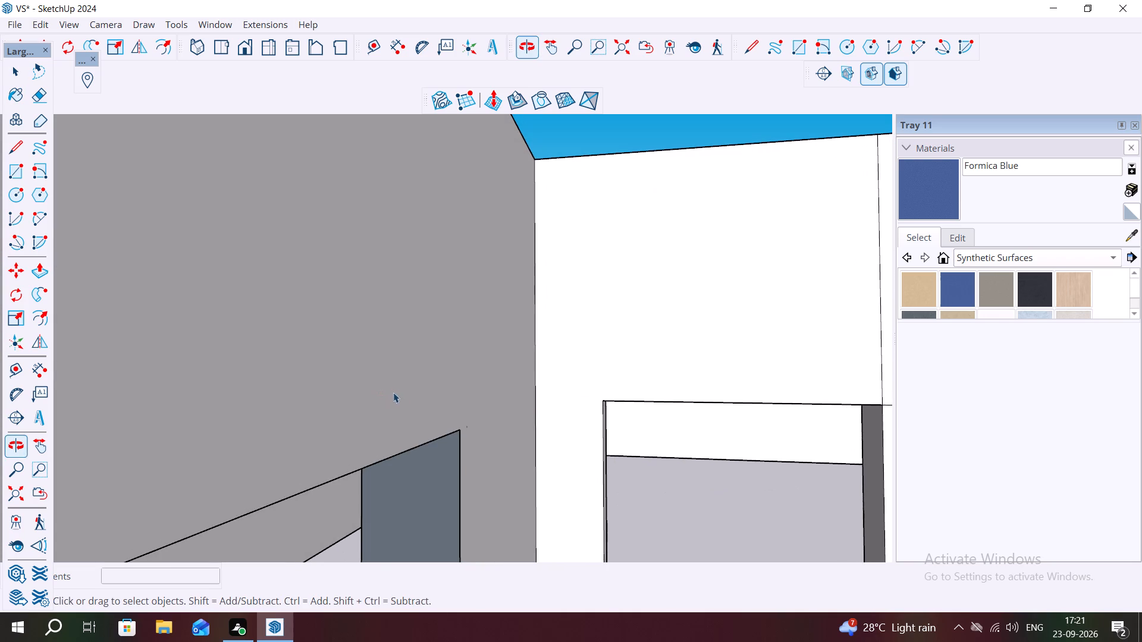
Undo the edge deletions and step back until the bands over the side-wall opening and recessed doorway are removed.
key("ctrl+z")
key("ctrl+z")
key("ctrl+z")
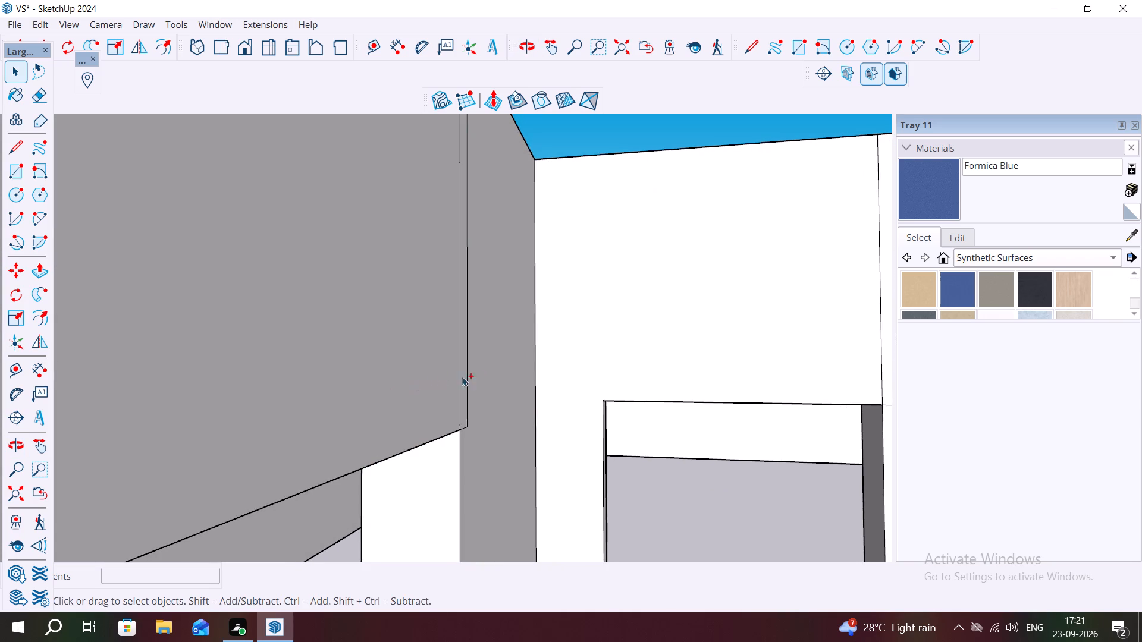
scroll(475, 379, "down", 1, "ctrl")
key("ctrl+z")
key("ctrl+z")
key("ctrl+z")
key("ctrl+z")
key("ctrl+z")
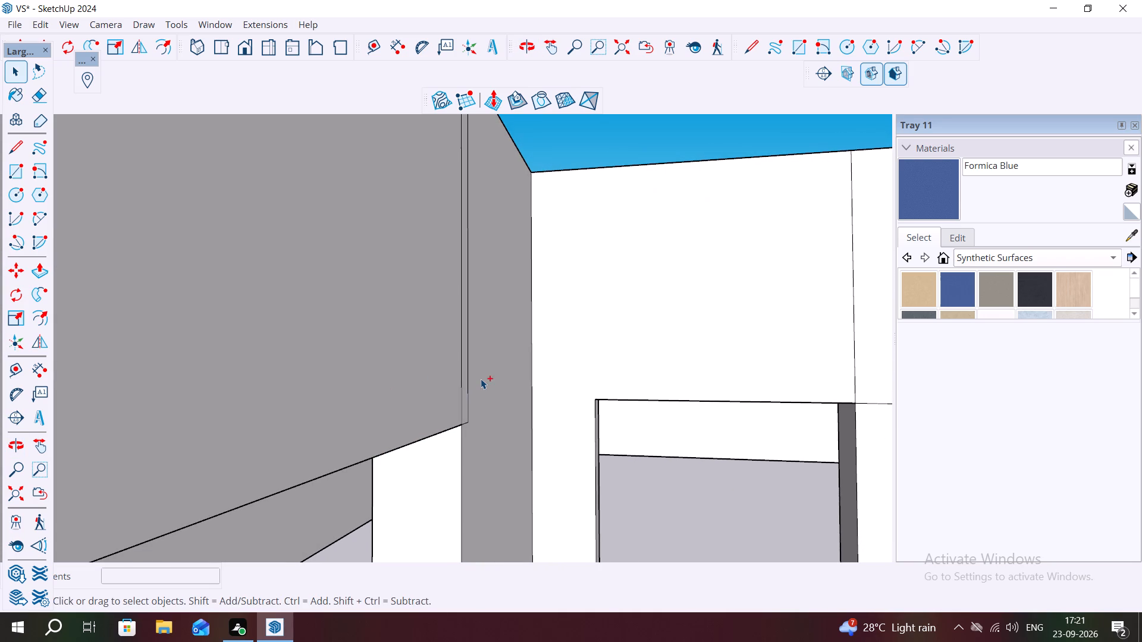
key("ctrl+z")
key("ctrl+z")
key("ctrl+z")
scroll(520, 370, "down", 6, "ctrl")
key("ctrl+z")
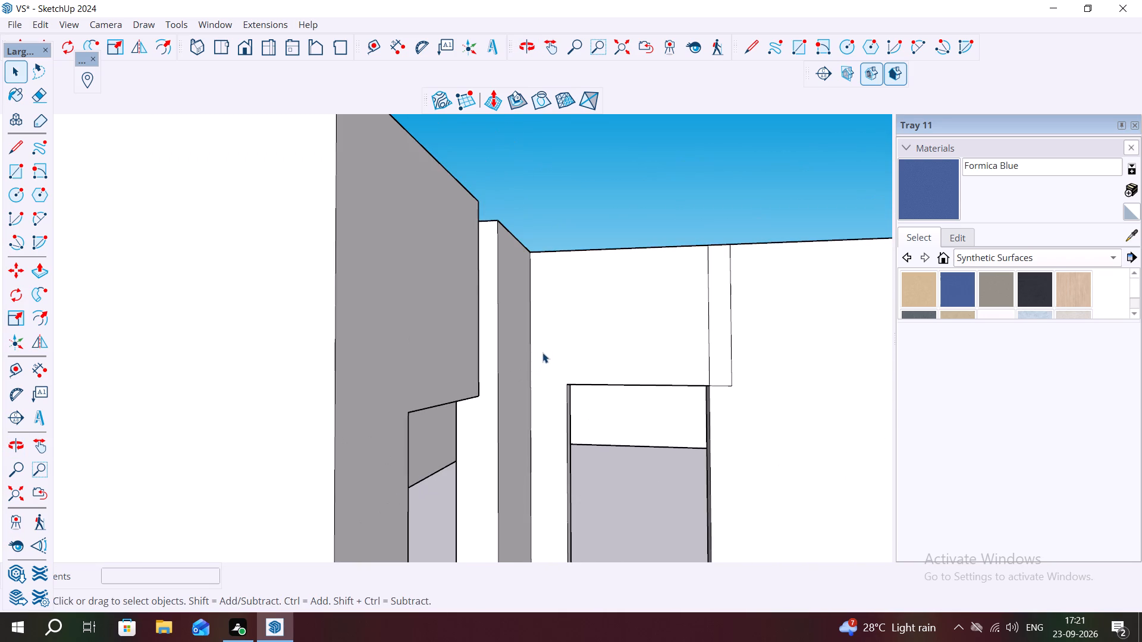
key("ctrl+z")
key("ctrl+z")
scroll(542, 353, "down", 3)
scroll(590, 345, "down", 3)
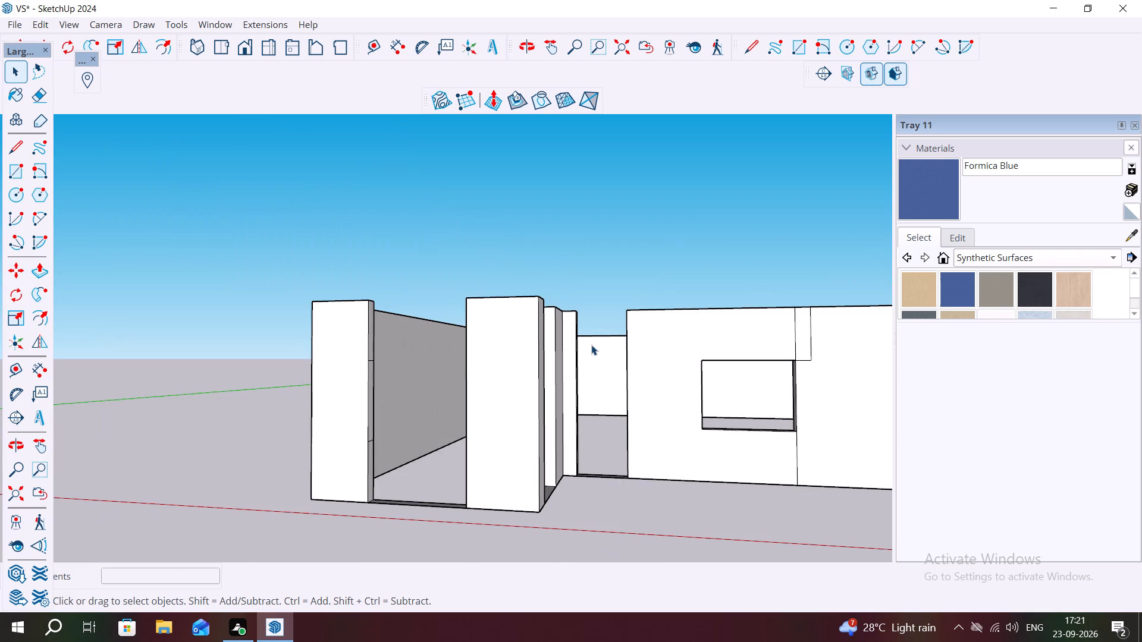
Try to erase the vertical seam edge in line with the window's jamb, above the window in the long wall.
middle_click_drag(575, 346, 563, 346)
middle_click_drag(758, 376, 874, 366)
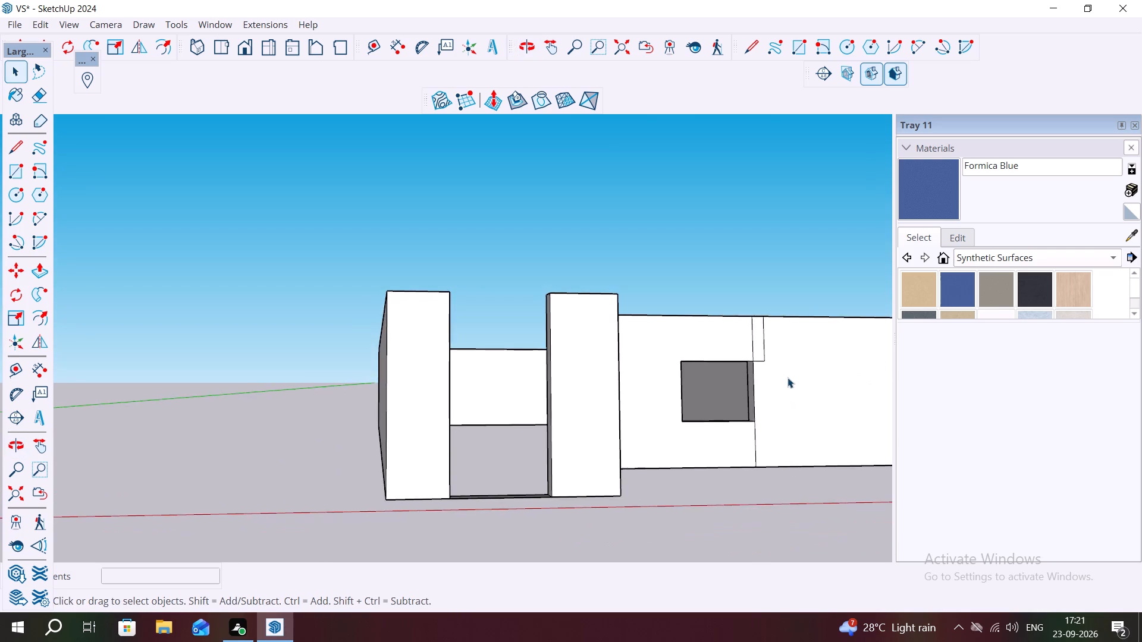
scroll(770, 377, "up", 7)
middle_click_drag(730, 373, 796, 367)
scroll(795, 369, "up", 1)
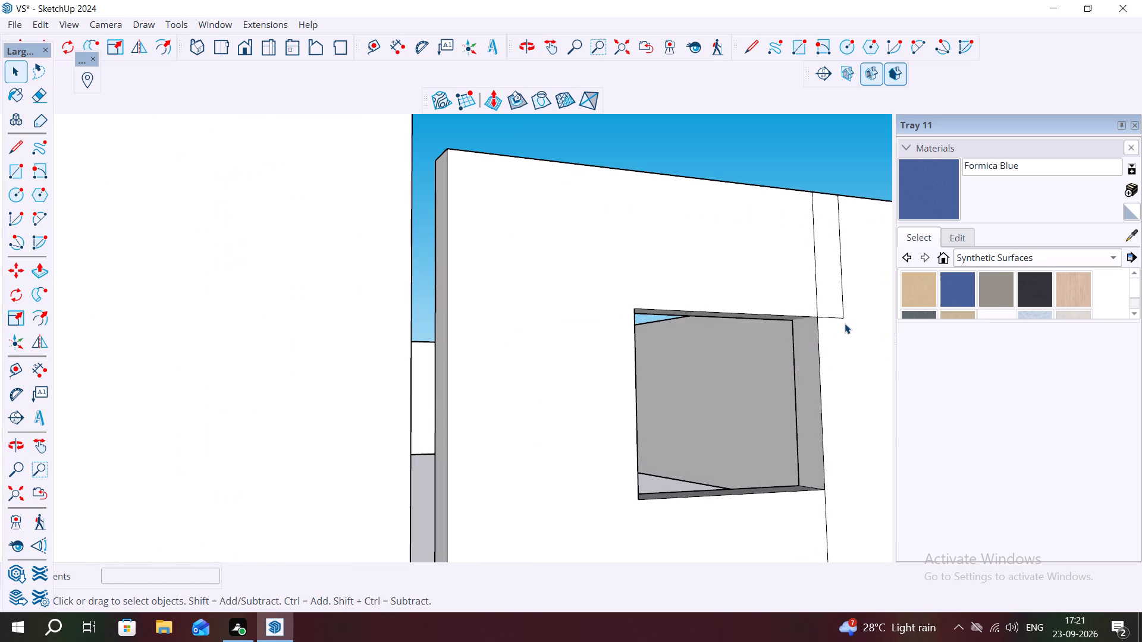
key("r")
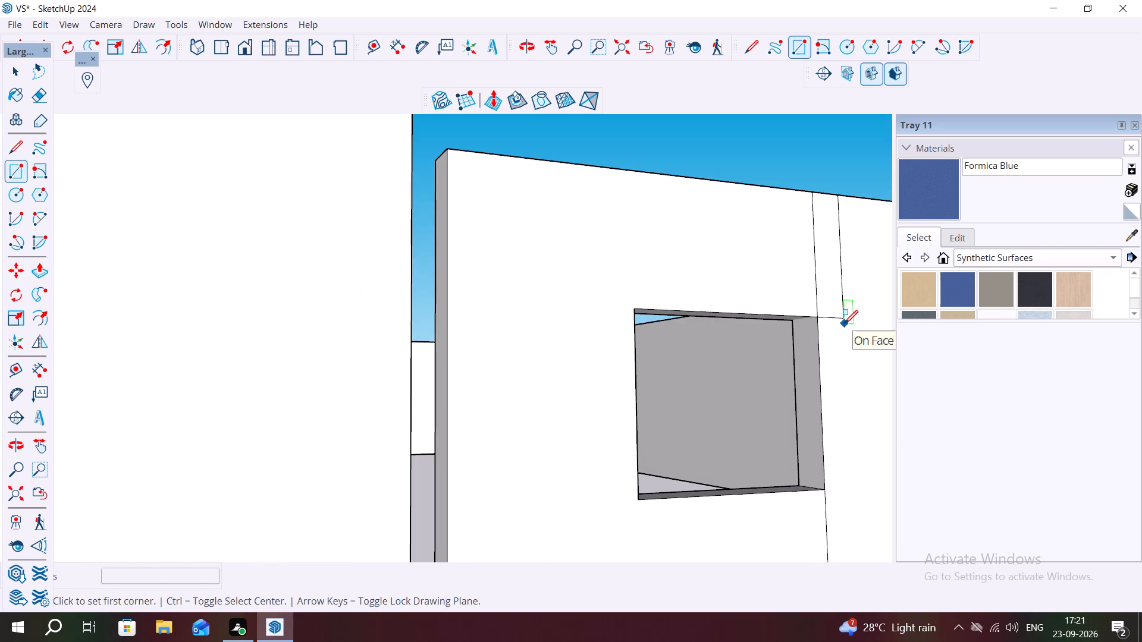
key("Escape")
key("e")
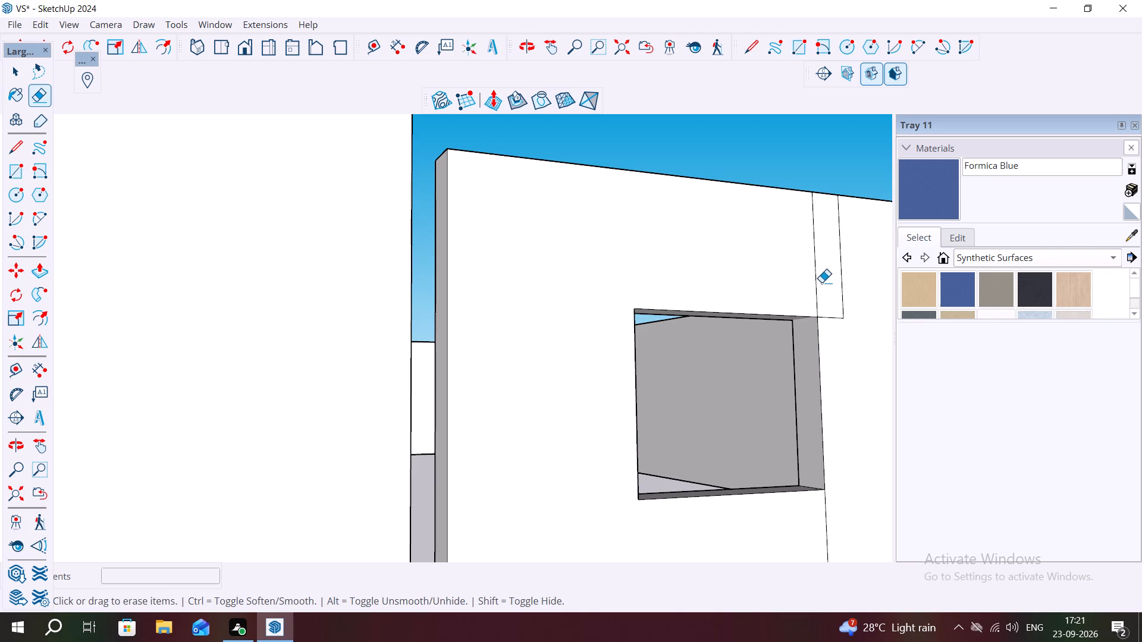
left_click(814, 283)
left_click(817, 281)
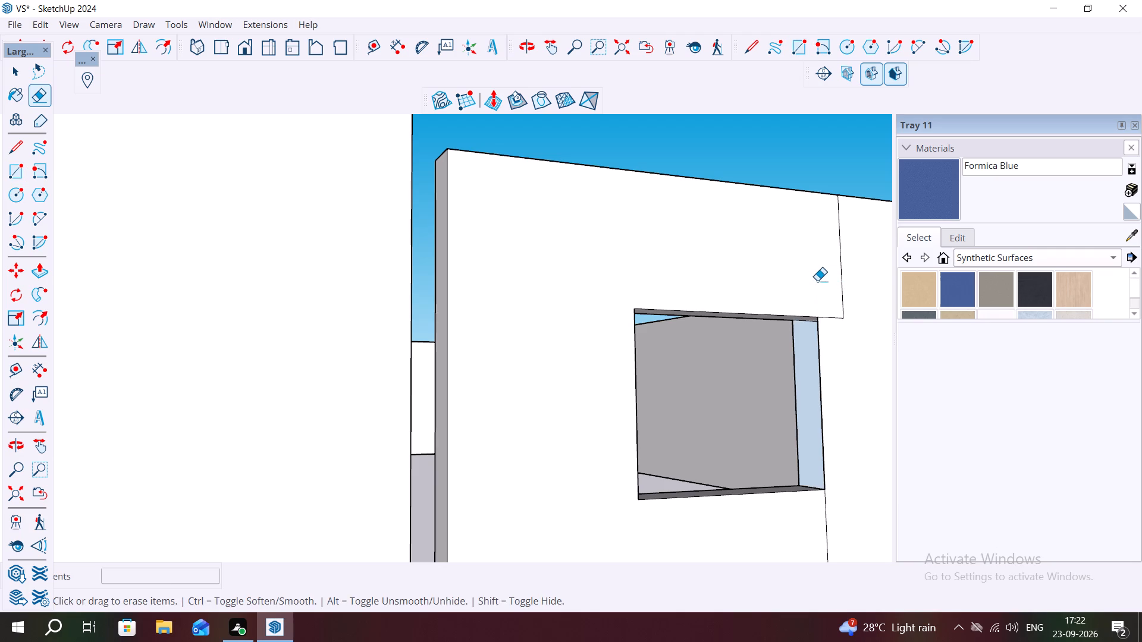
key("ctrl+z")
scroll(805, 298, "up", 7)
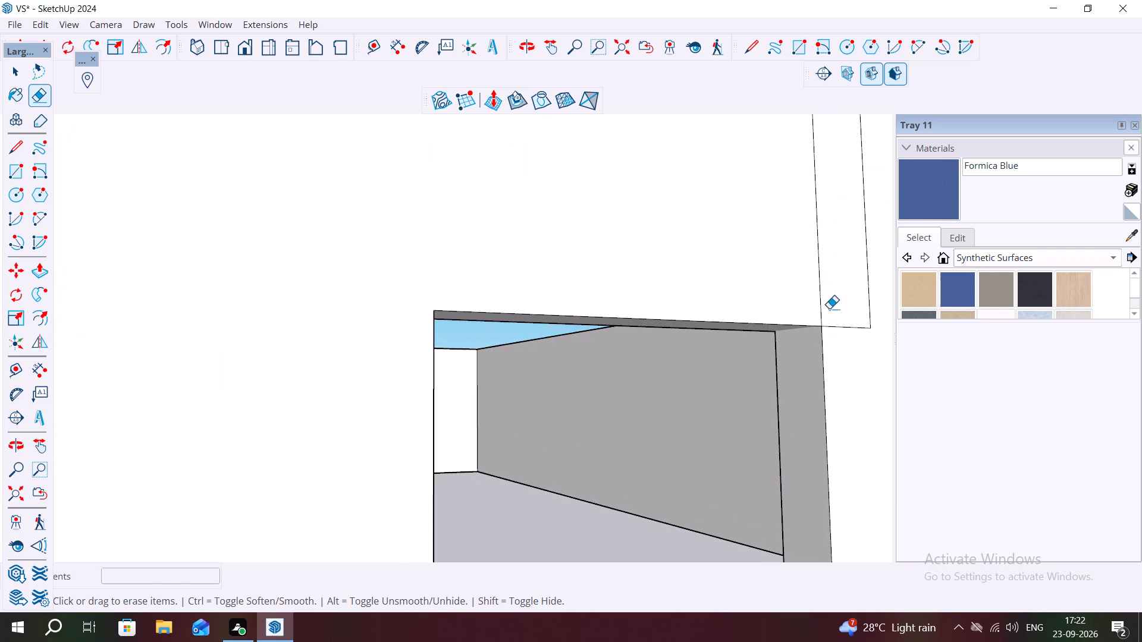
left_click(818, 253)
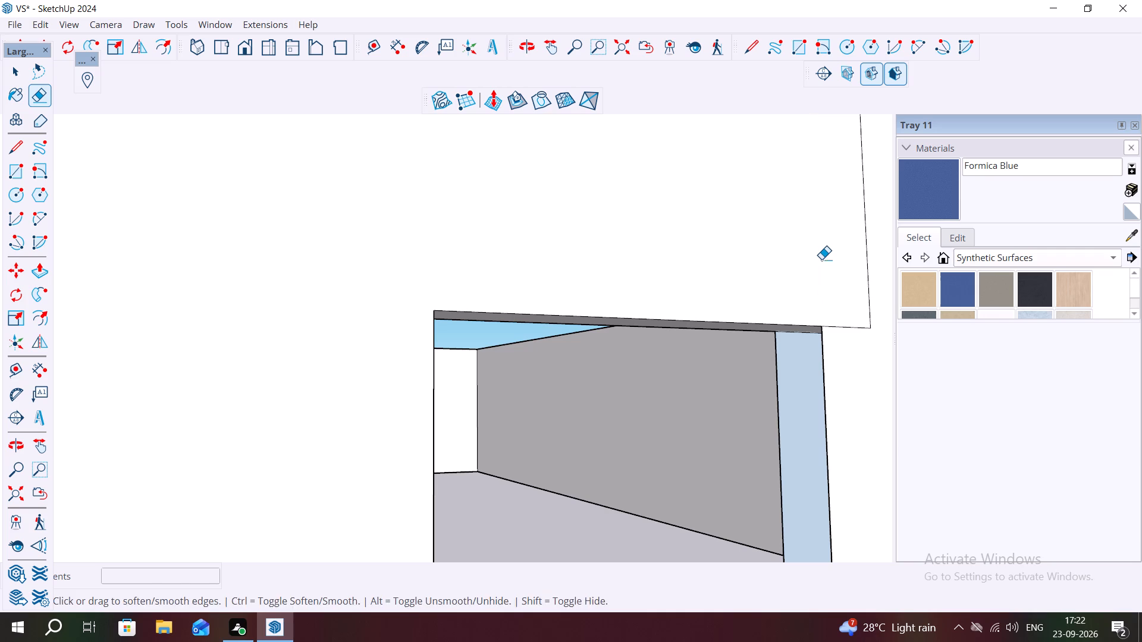
Undo the edge erasure and the band over the long wall's window.
key("ctrl+z")
key("ctrl+z")
key("ctrl+z")
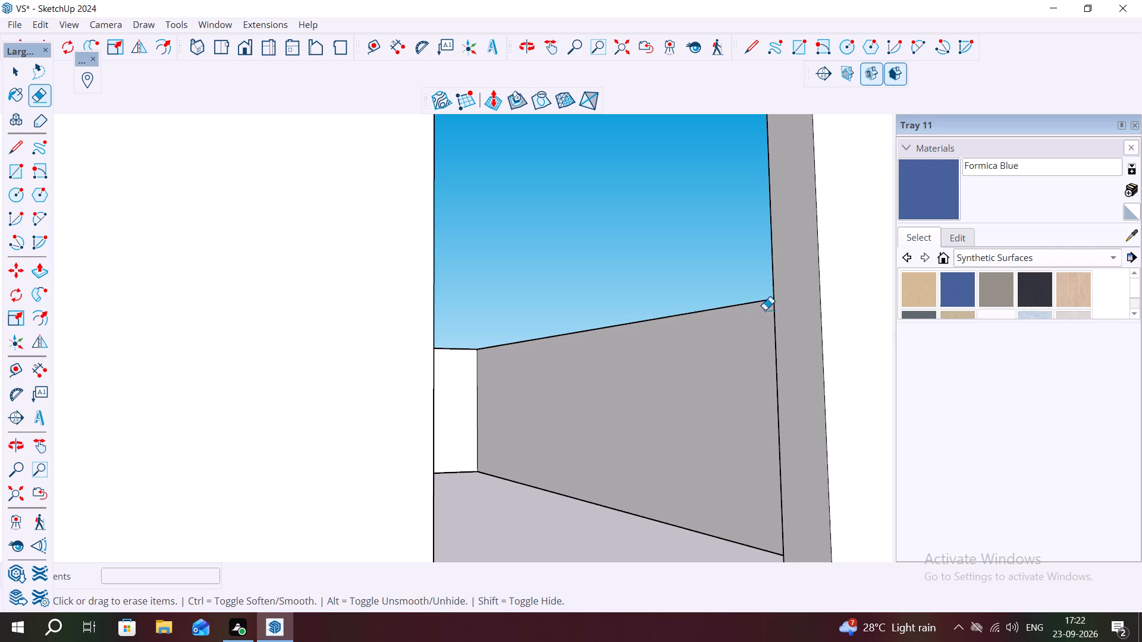
Push/Pull the upper and lower jamb faces of the long wall's window opening 5' across, forming the band above and the sill wall below.
scroll(749, 316, "down", 6)
middle_click_drag(738, 326, 429, 335)
scroll(479, 293, "up", 4)
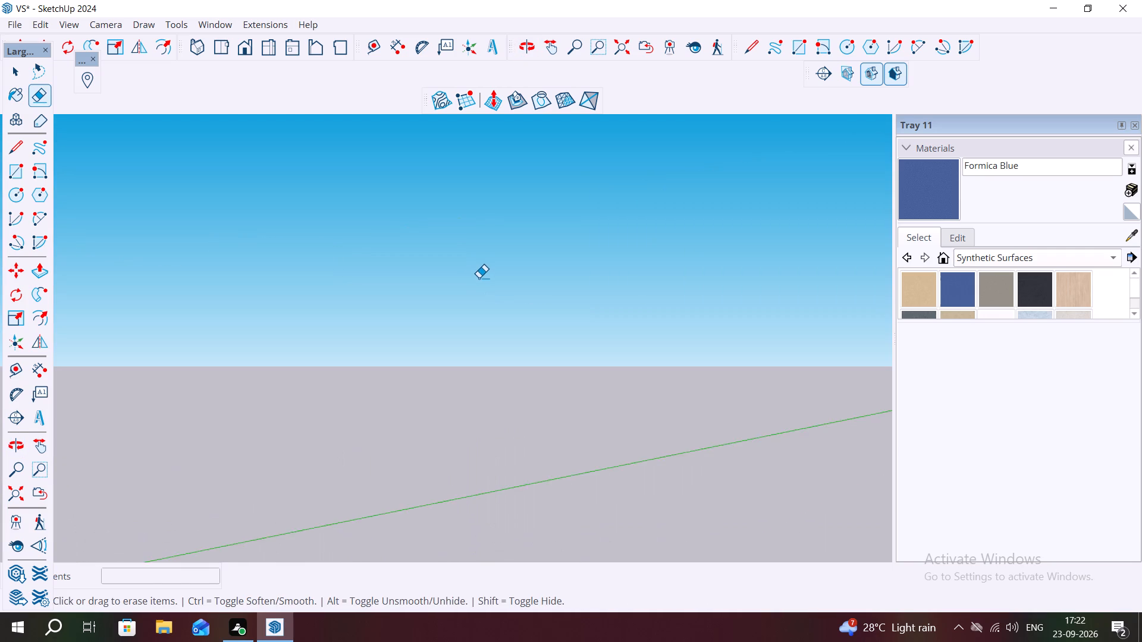
scroll(476, 278, "down", 6)
key("space")
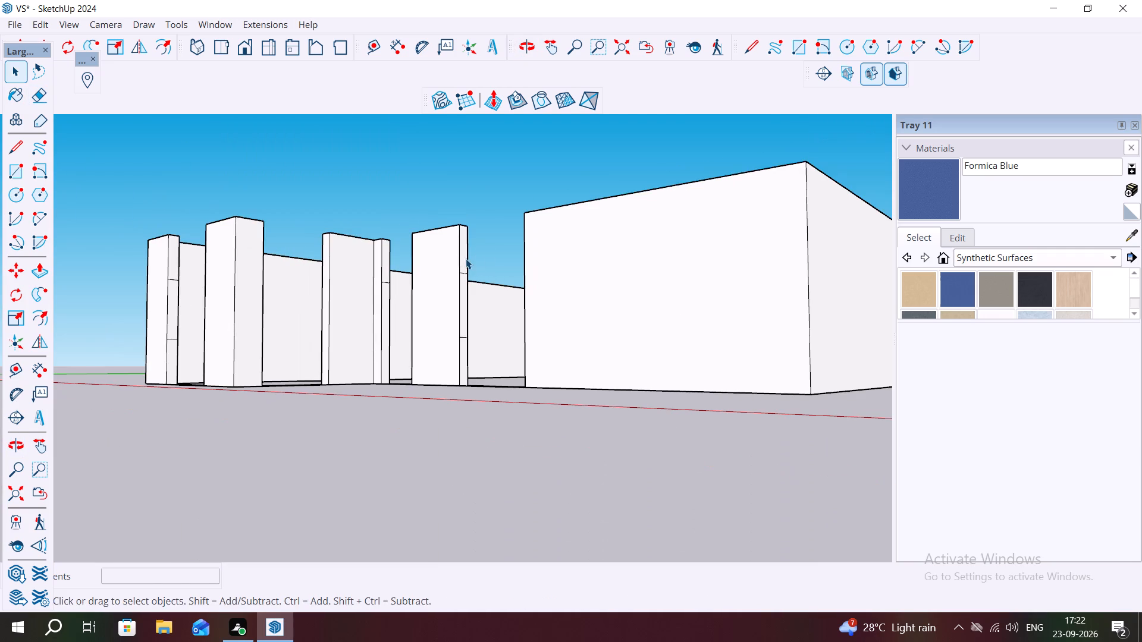
left_click(468, 259)
key("p")
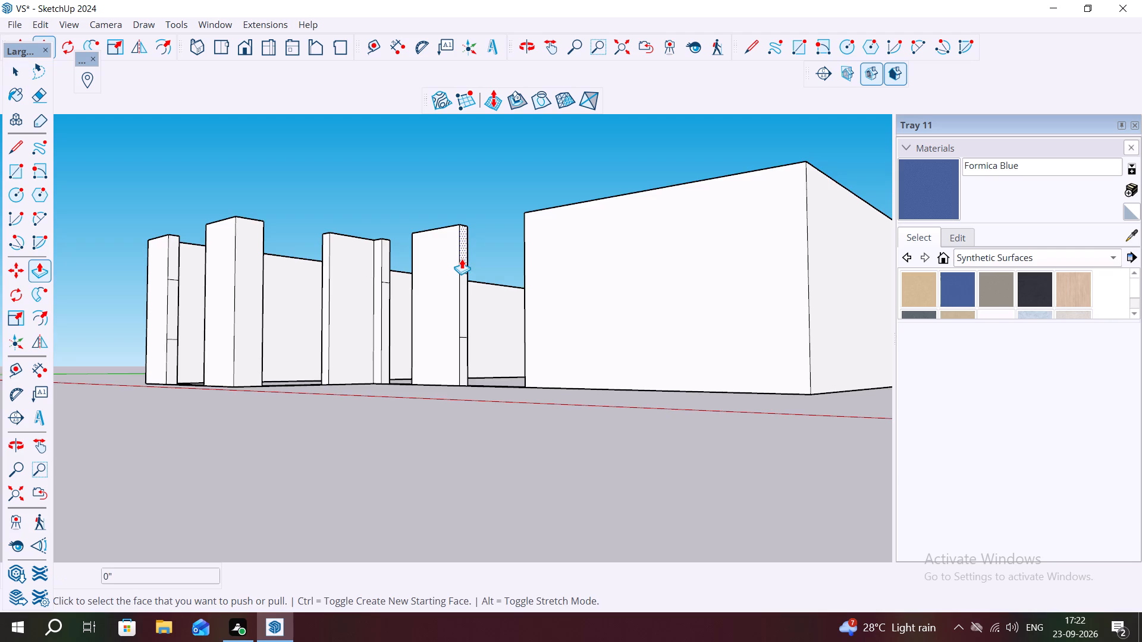
scroll(462, 259, "up", 6)
left_click(460, 256)
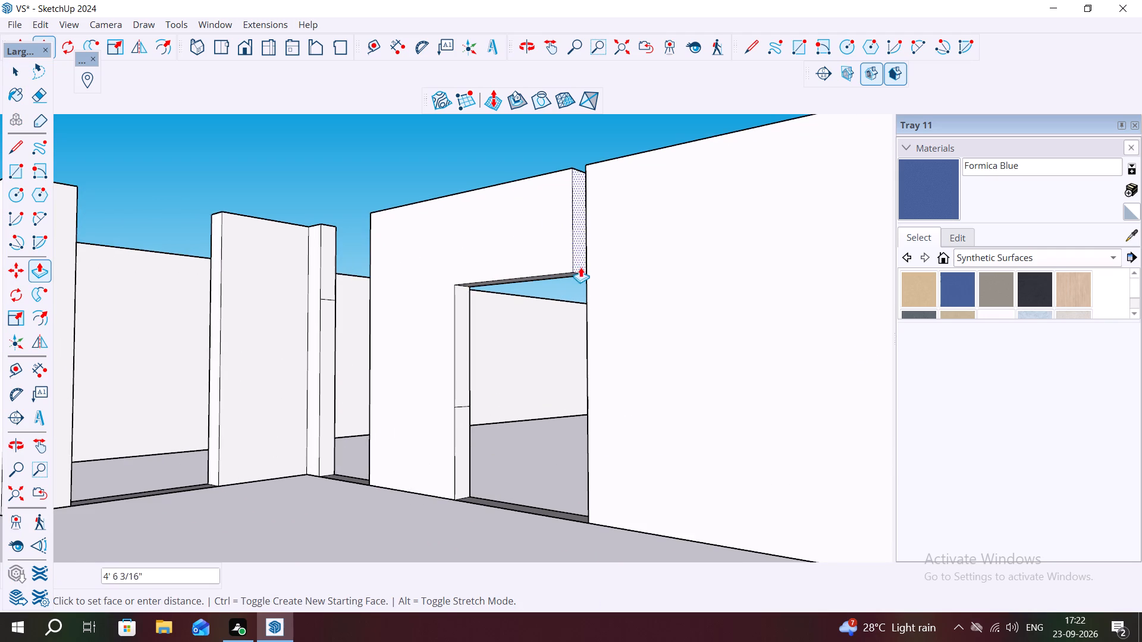
left_click(588, 265)
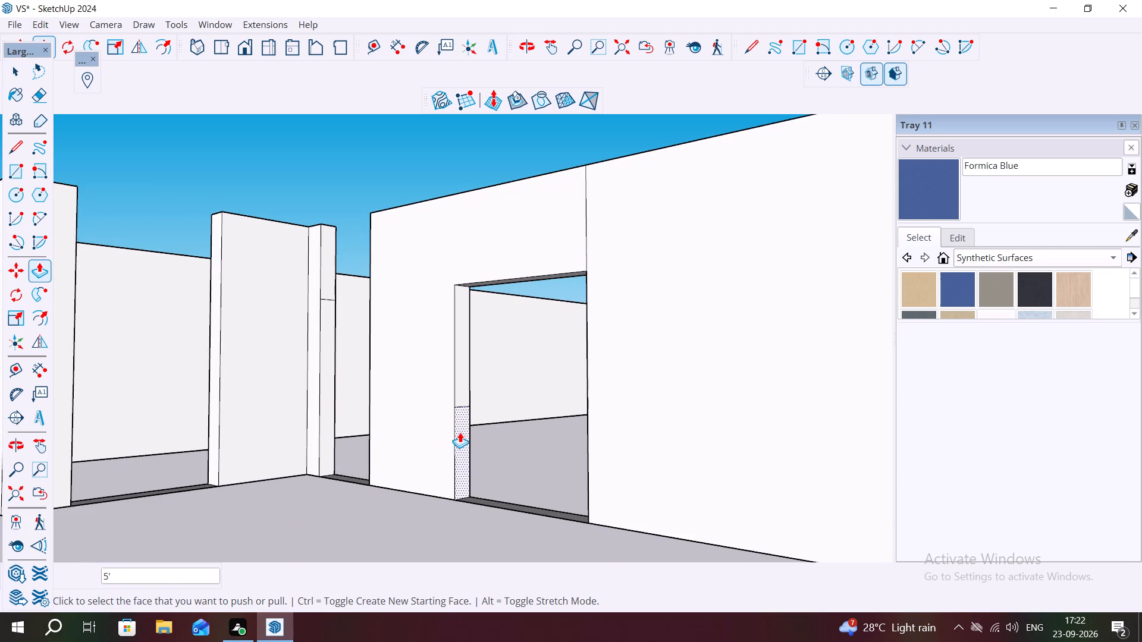
double_click(464, 433)
Repeat the 5' Push/Pull on the lower and upper jamb faces of the window opening in the projecting room's side wall.
middle_click_drag(393, 411, 202, 440)
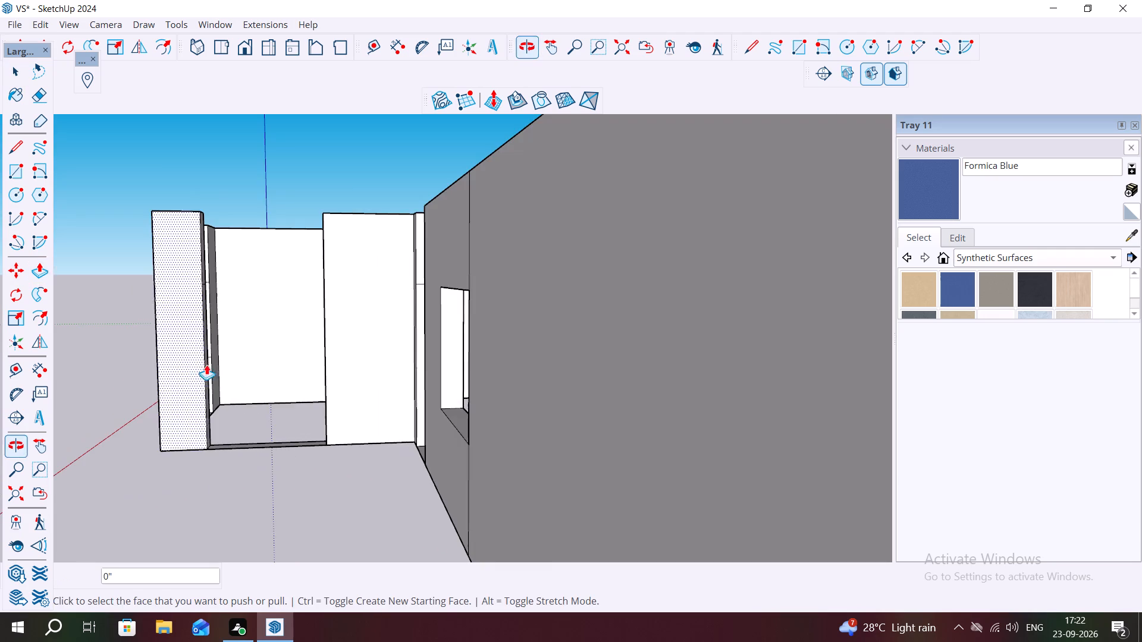
scroll(199, 342, "up", 3)
middle_click_drag(237, 341, 124, 334)
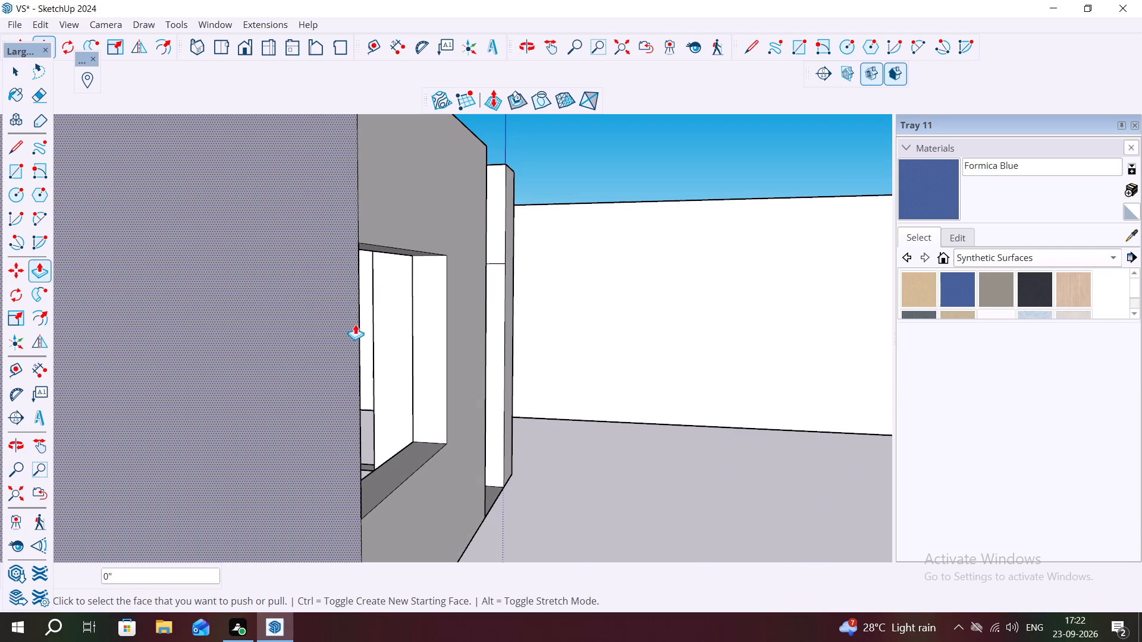
middle_click_drag(356, 323, 393, 577)
scroll(362, 295, "up", 2)
scroll(319, 191, "down", 2)
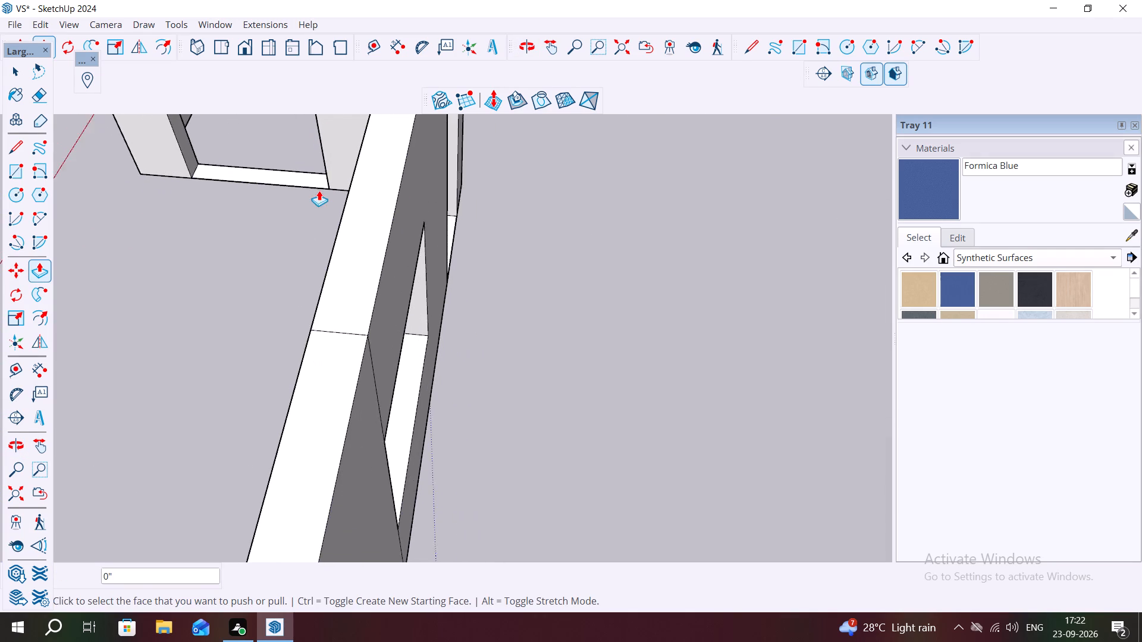
scroll(319, 190, "down", 2)
scroll(141, 124, "up", 2)
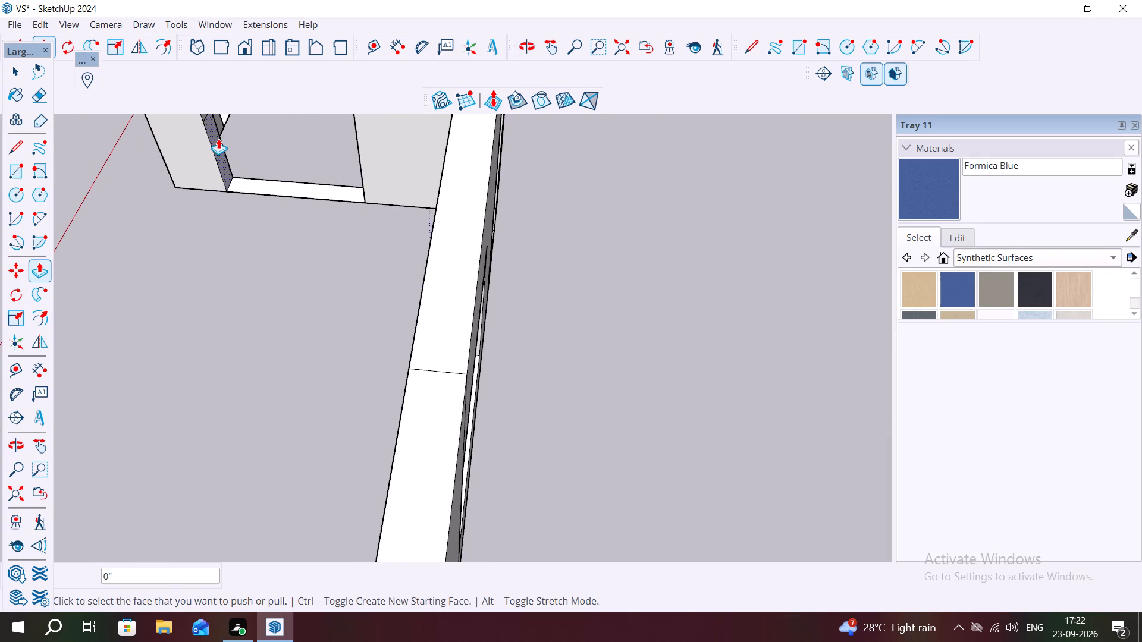
double_click(218, 139)
scroll(267, 170, "down", 12)
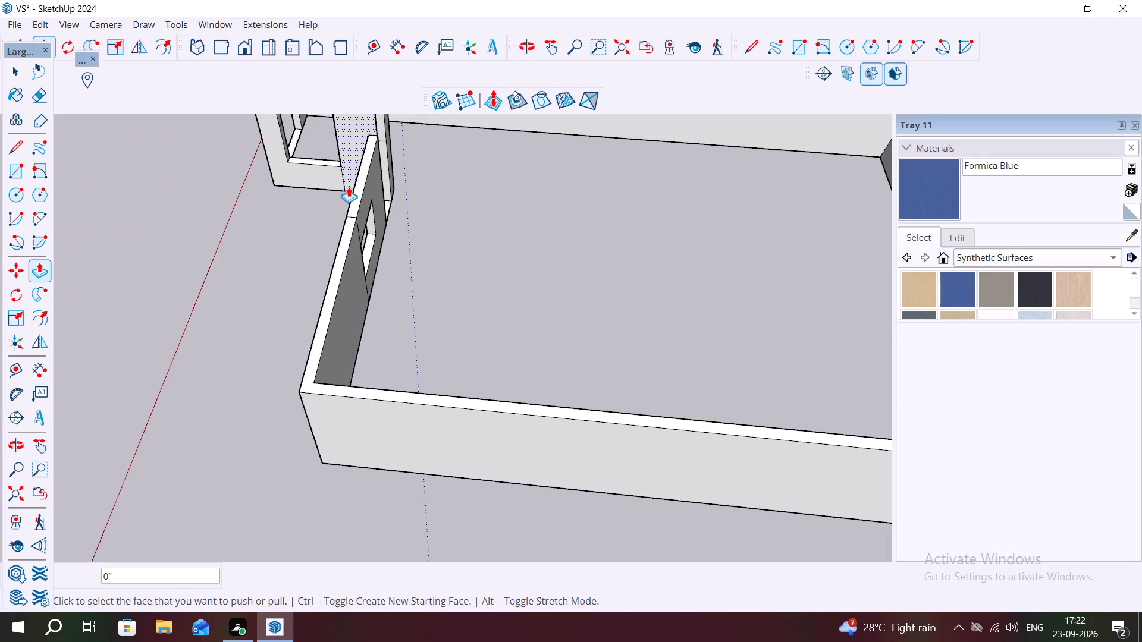
scroll(349, 187, "down", 3)
scroll(478, 143, "up", 5)
scroll(302, 134, "up", 8)
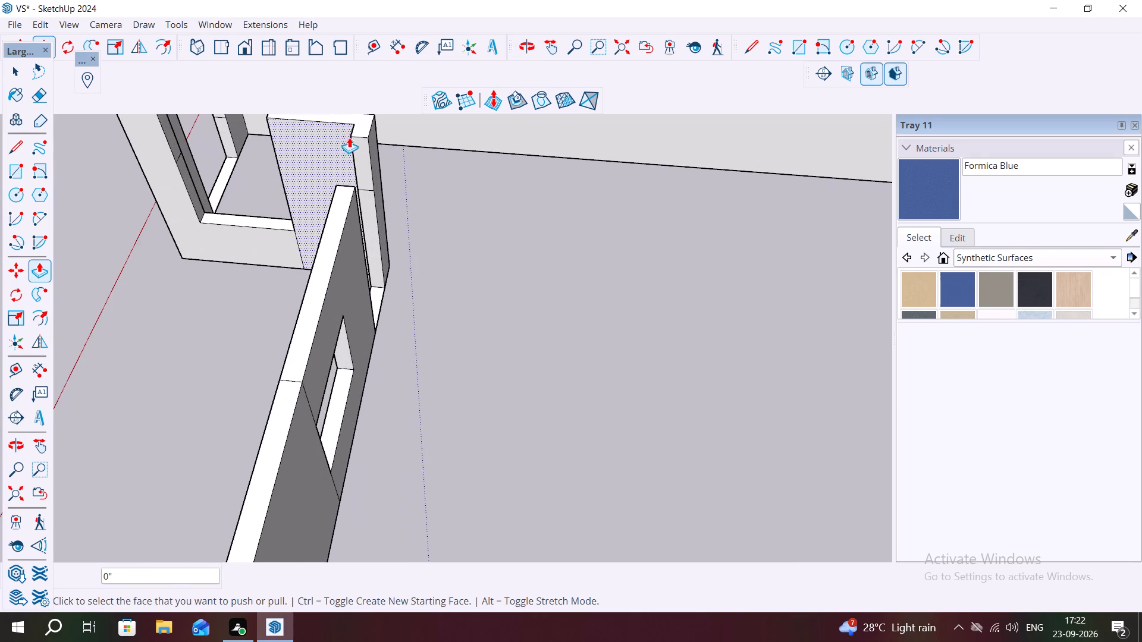
scroll(281, 127, "up", 3)
scroll(320, 142, "down", 11)
scroll(330, 126, "up", 2)
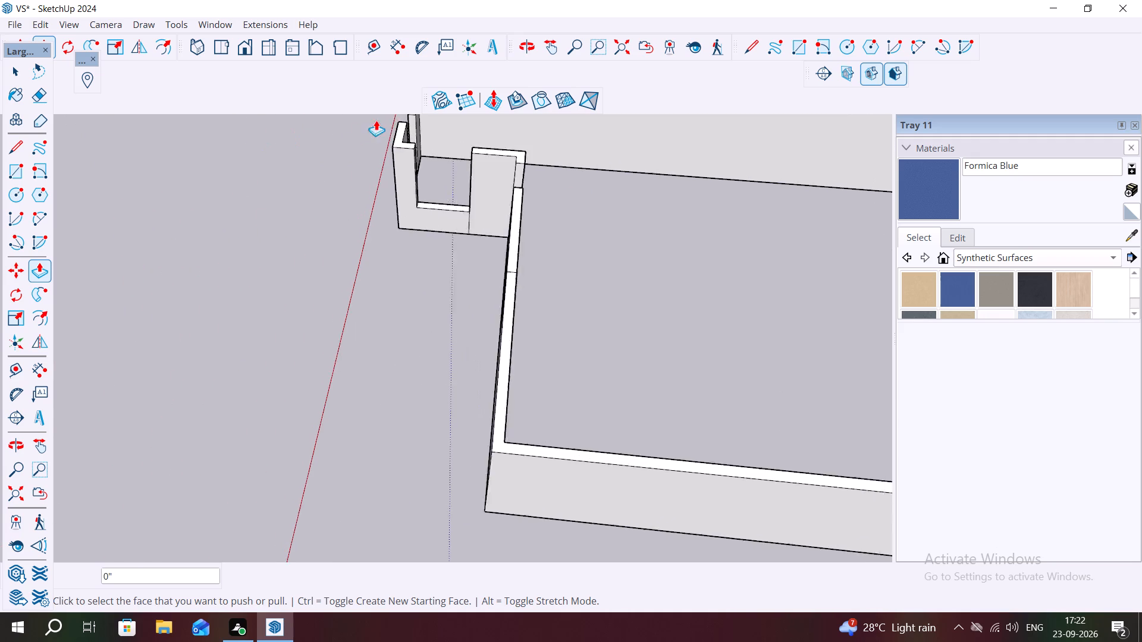
scroll(376, 120, "up", 12)
middle_click_drag(426, 141, 379, 137)
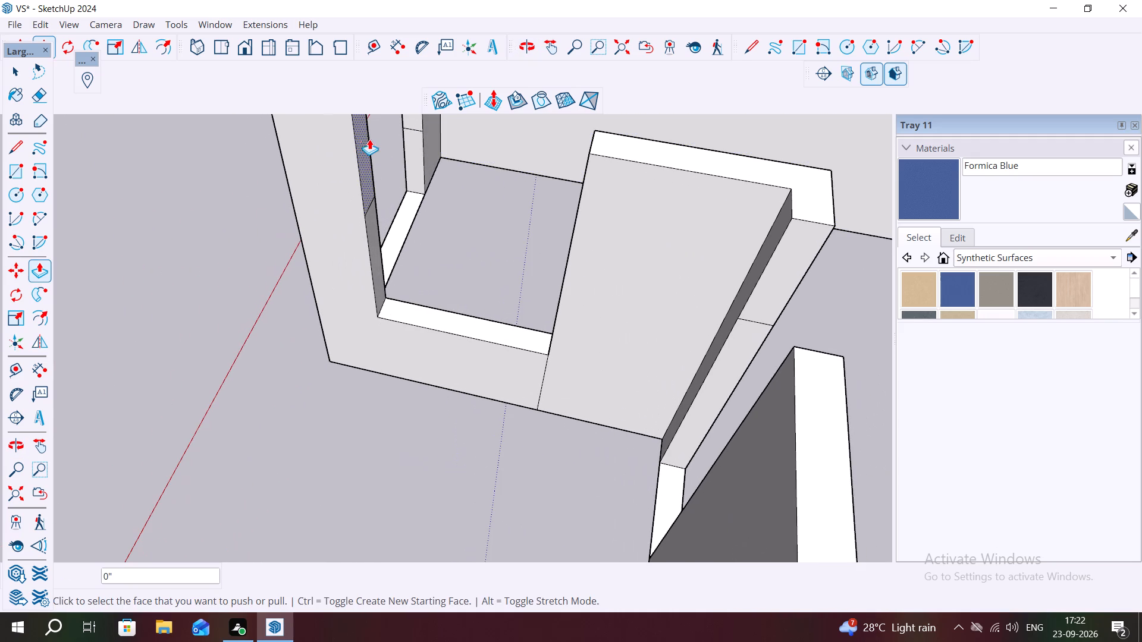
double_click(362, 144)
Repeat the 5' Push/Pull on the upper and lower jamb faces of the opening in the projecting room's front wall.
scroll(165, 234, "down", 3)
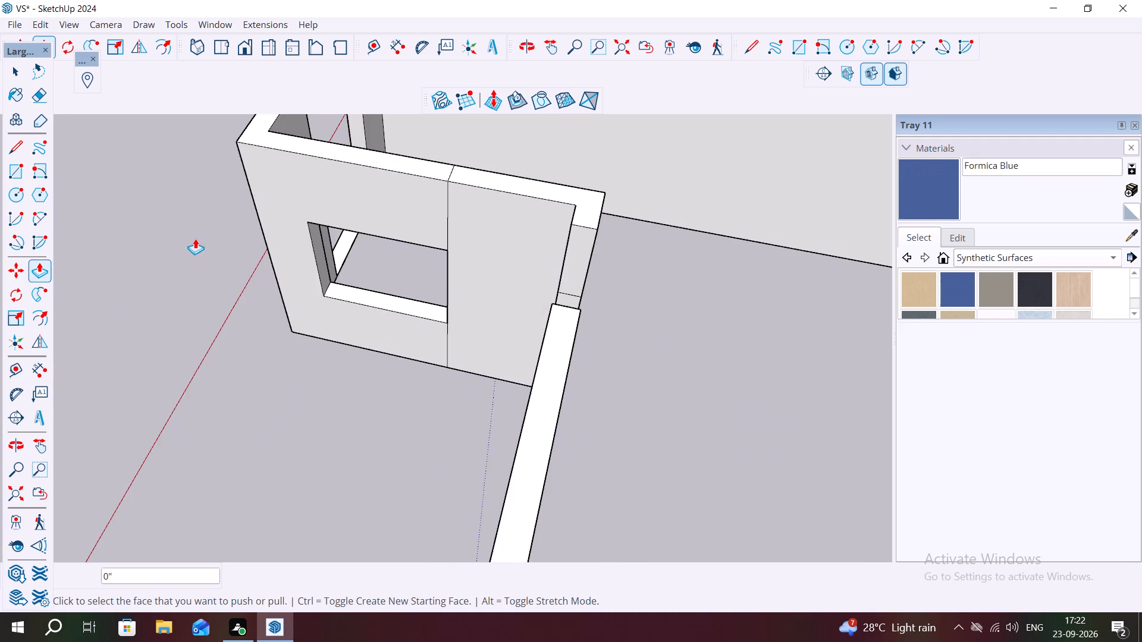
middle_click_drag(199, 238, 457, 250)
scroll(468, 240, "down", 11)
middle_click_drag(401, 300, 624, 182)
scroll(572, 221, "up", 1)
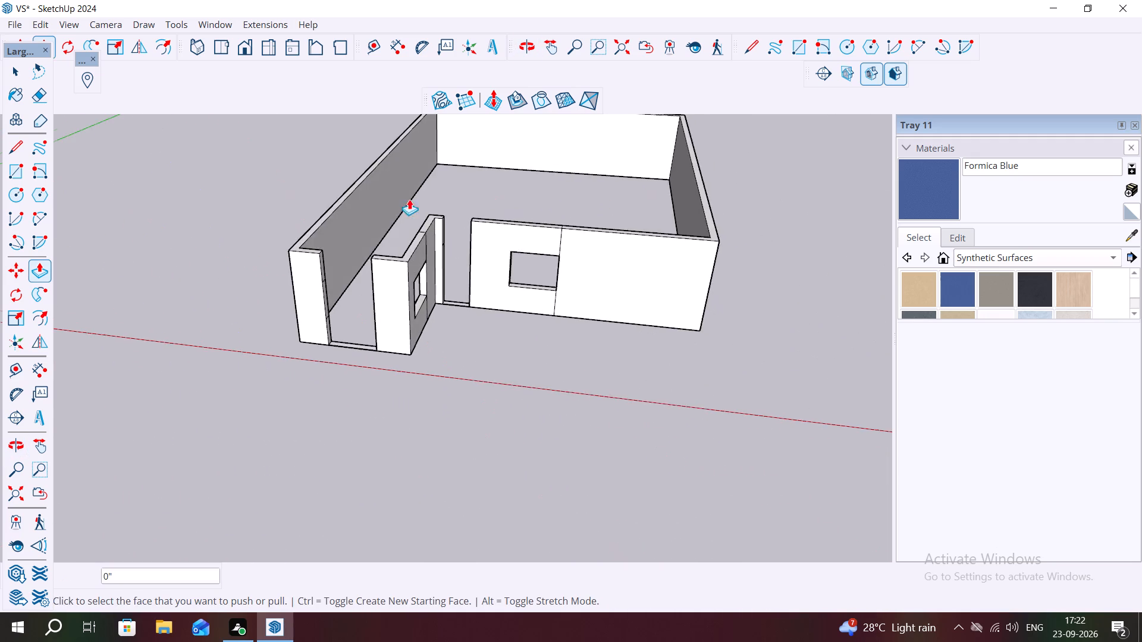
scroll(361, 248, "up", 4)
middle_click_drag(306, 273, 220, 288)
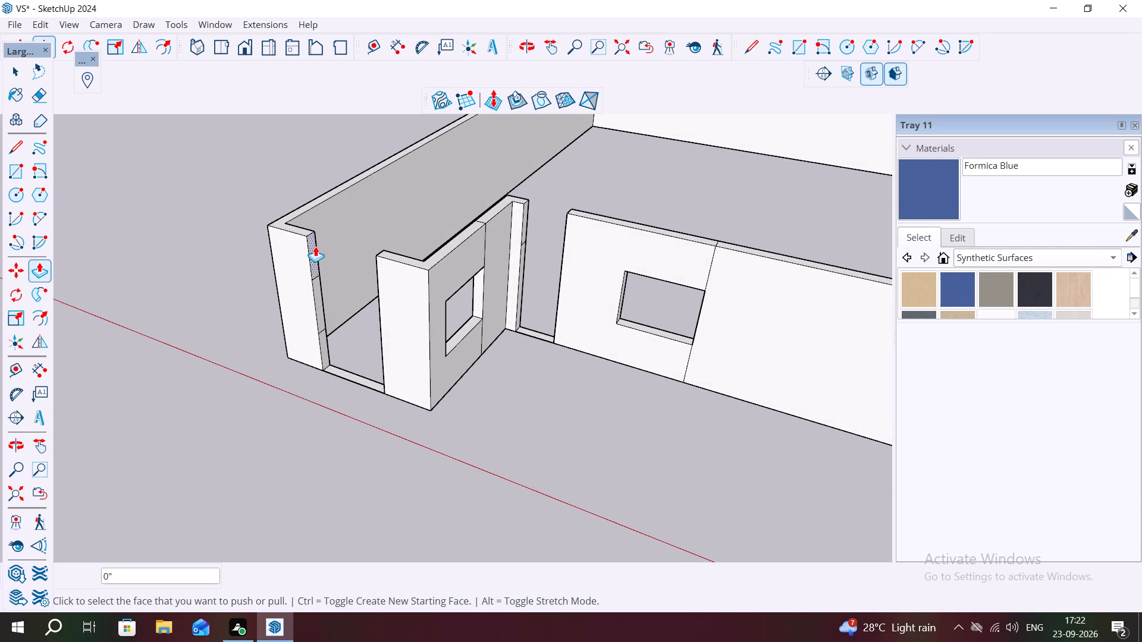
double_click(315, 246)
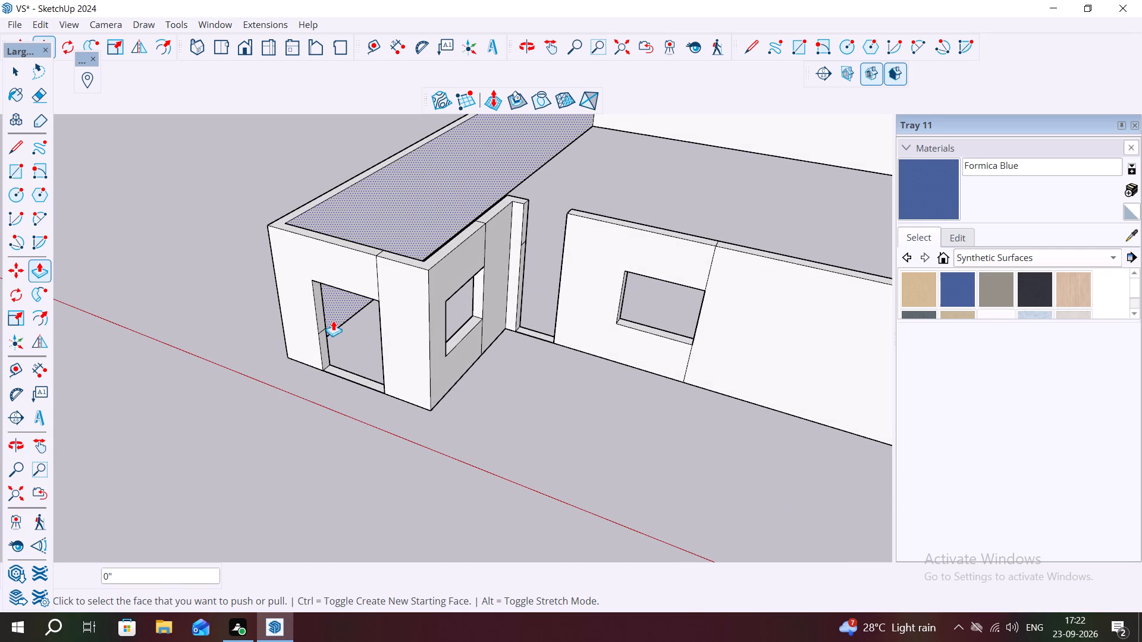
double_click(327, 333)
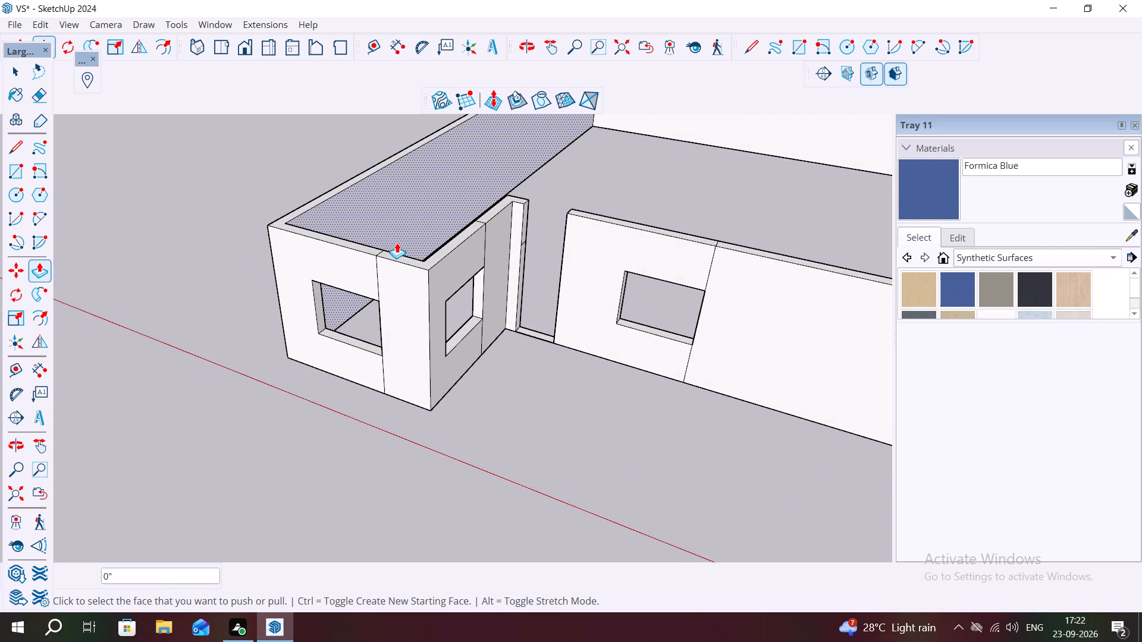
key("grave")
key("Escape")
key("Escape")
key("space")
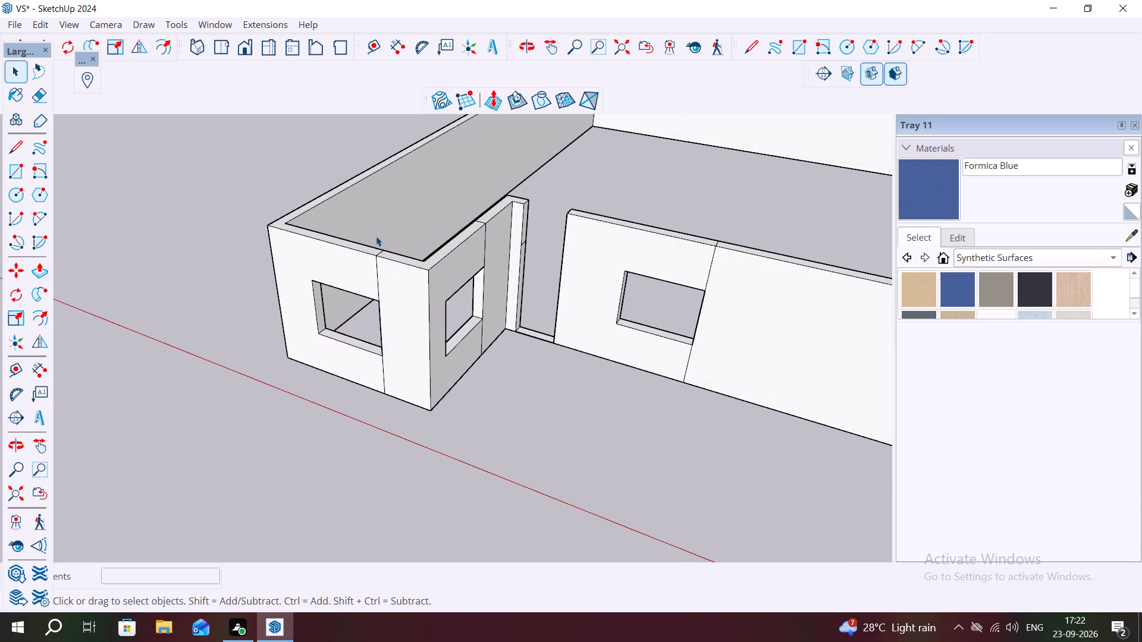
Erase the seam edges above and below the window on the front wall's outer face, plus the seam across the wall top.
key("e")
left_click(378, 267)
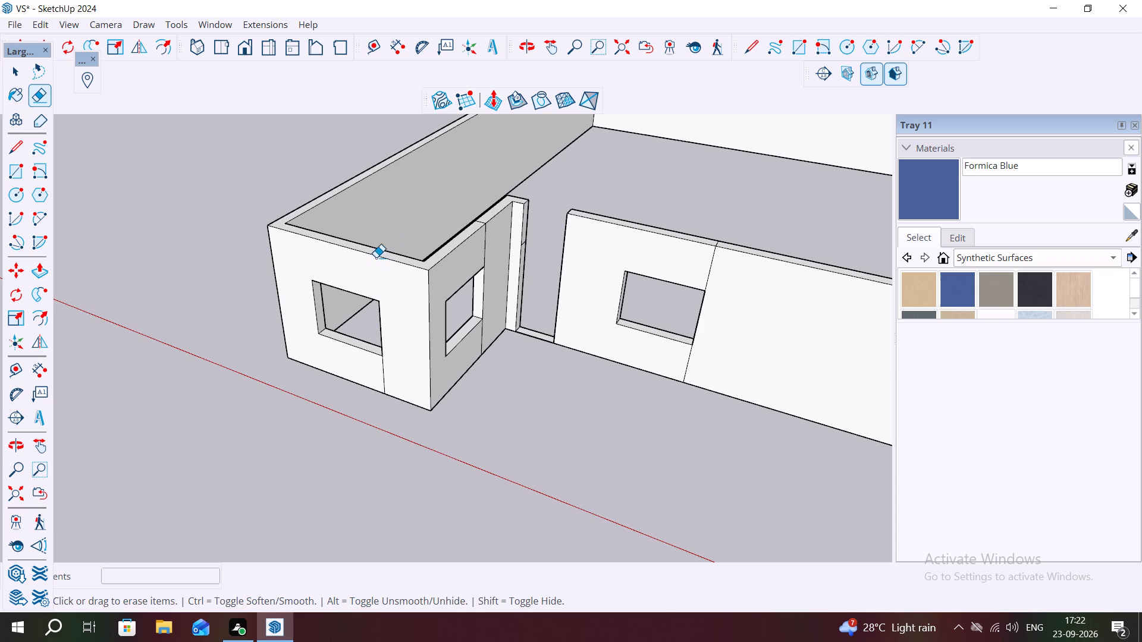
middle_click_drag(366, 261, 509, 214)
middle_click_drag(417, 329, 553, 253)
middle_click_drag(464, 305, 540, 262)
left_click(475, 340)
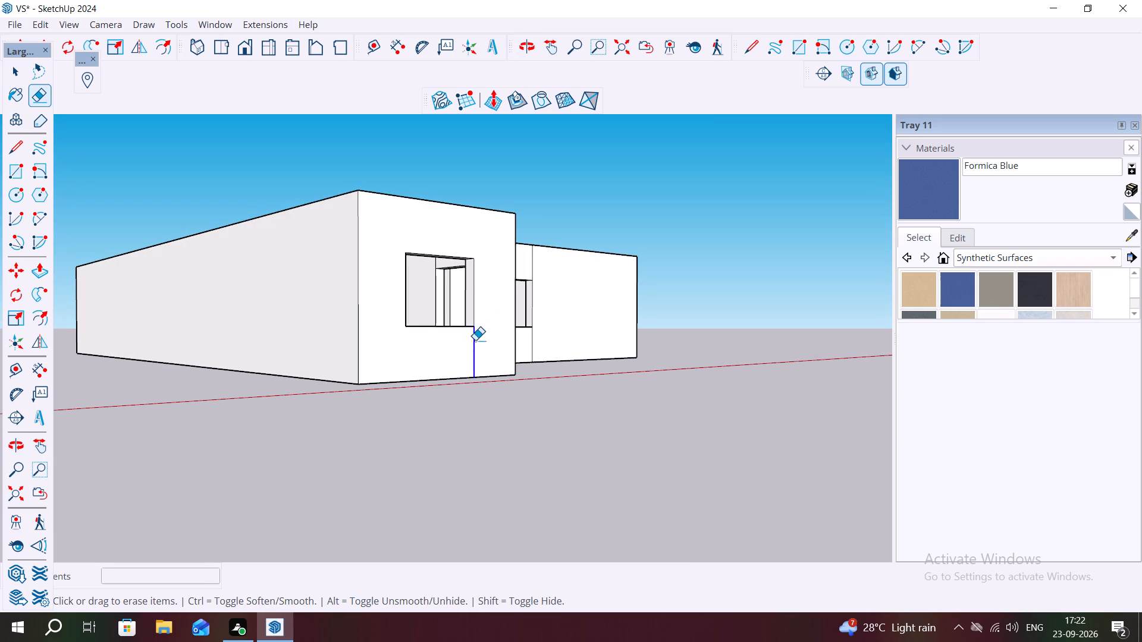
middle_click_drag(465, 278, 462, 487)
scroll(468, 355, "up", 5)
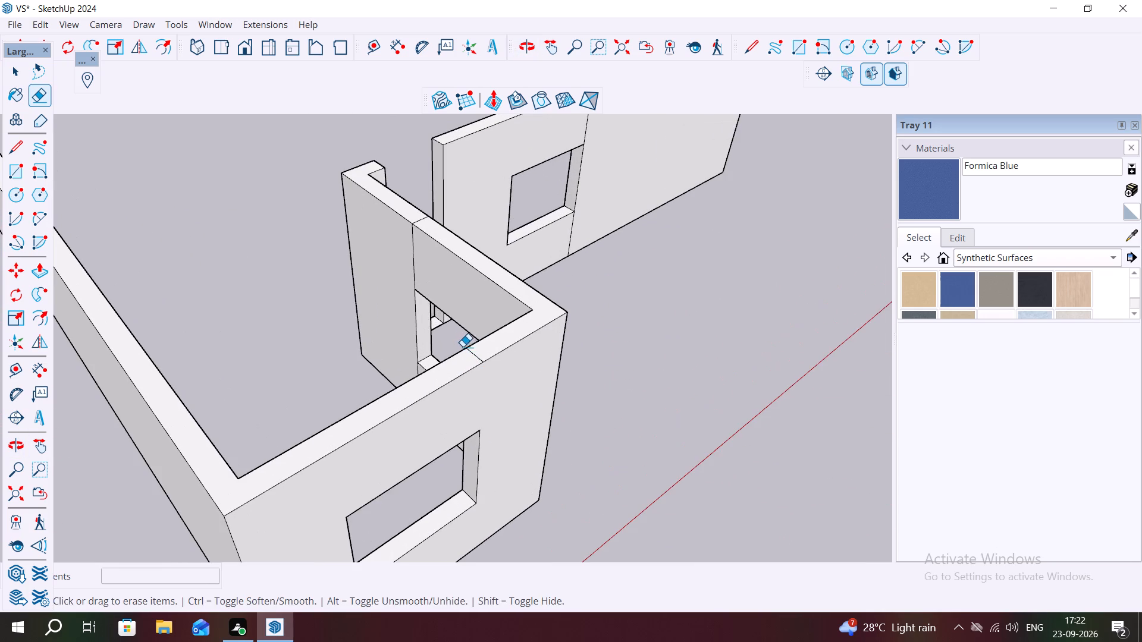
left_click(476, 355)
Erase the vertical seam edges below and above the window on the inner face of the projecting room's front wall.
middle_click_drag(546, 314, 604, 512)
middle_click_drag(432, 479, 685, 317)
scroll(591, 345, "up", 6)
middle_click_drag(570, 399, 676, 360)
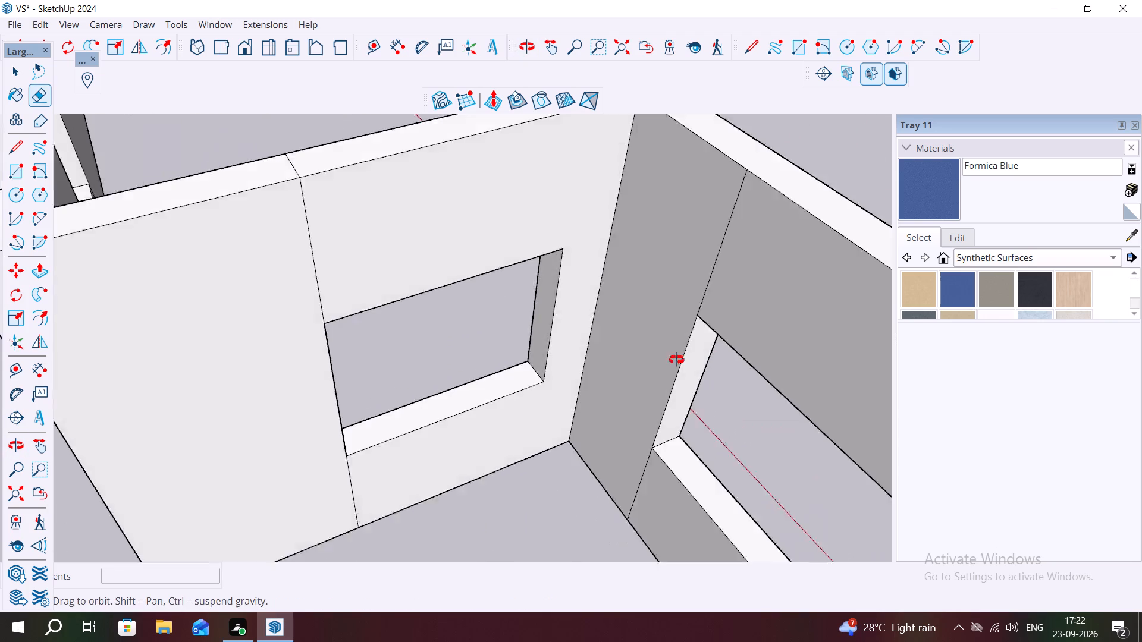
middle_click_drag(676, 360, 739, 287)
left_click(660, 426)
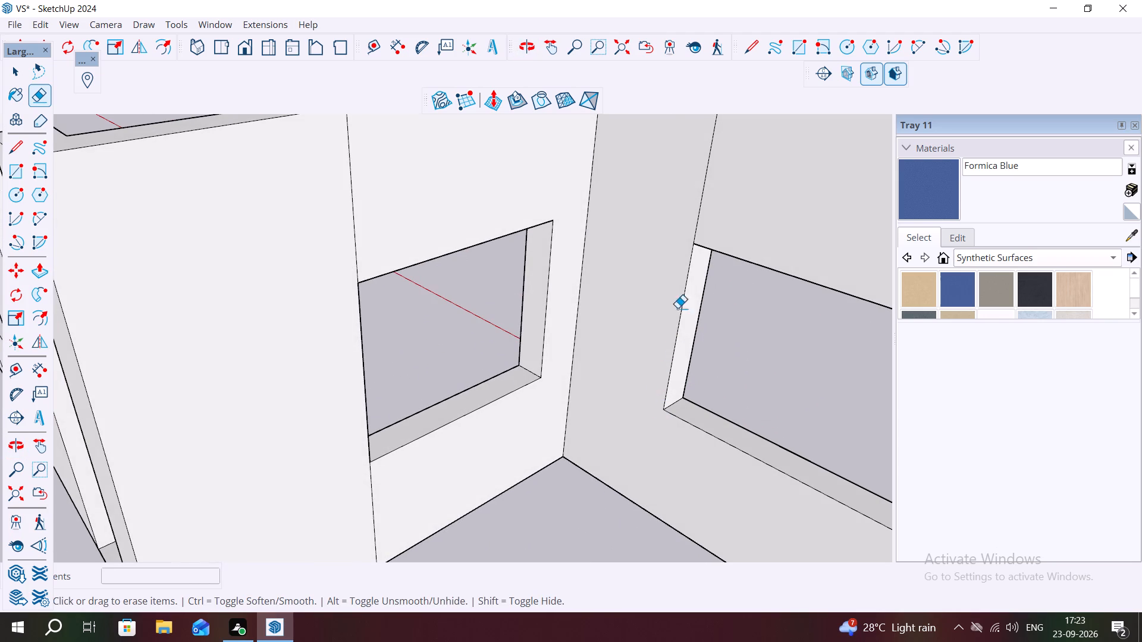
left_click(699, 213)
Erase the seams above and below the window on the side wall's inner face, and the seam across the wall top.
scroll(641, 310, "down", 5)
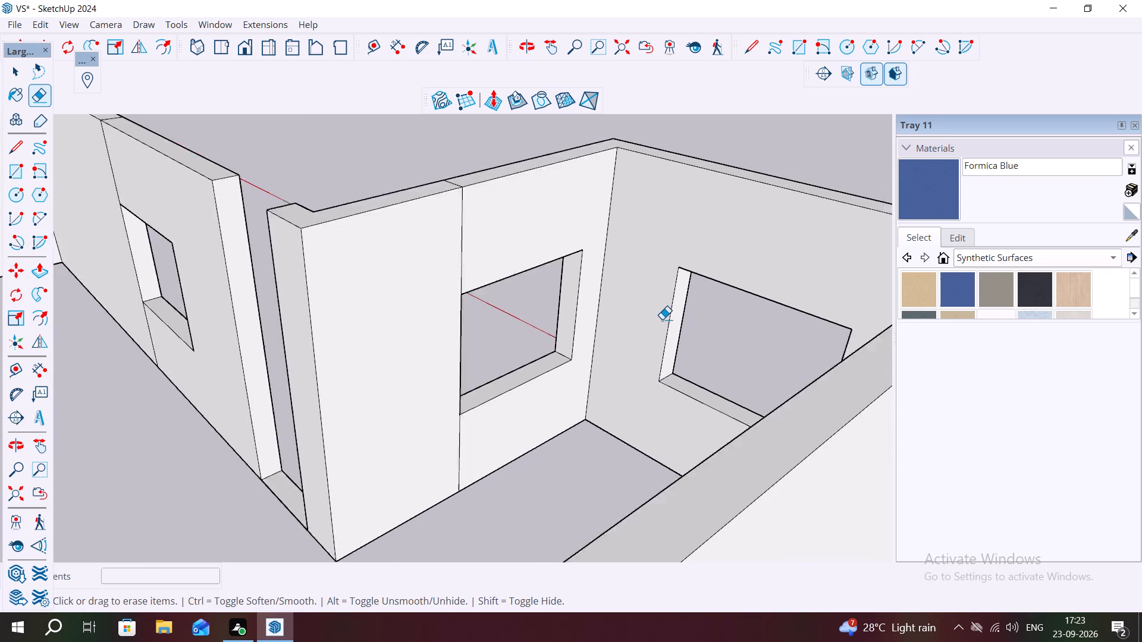
scroll(662, 319, "down", 1)
middle_click_drag(498, 274, 403, 286)
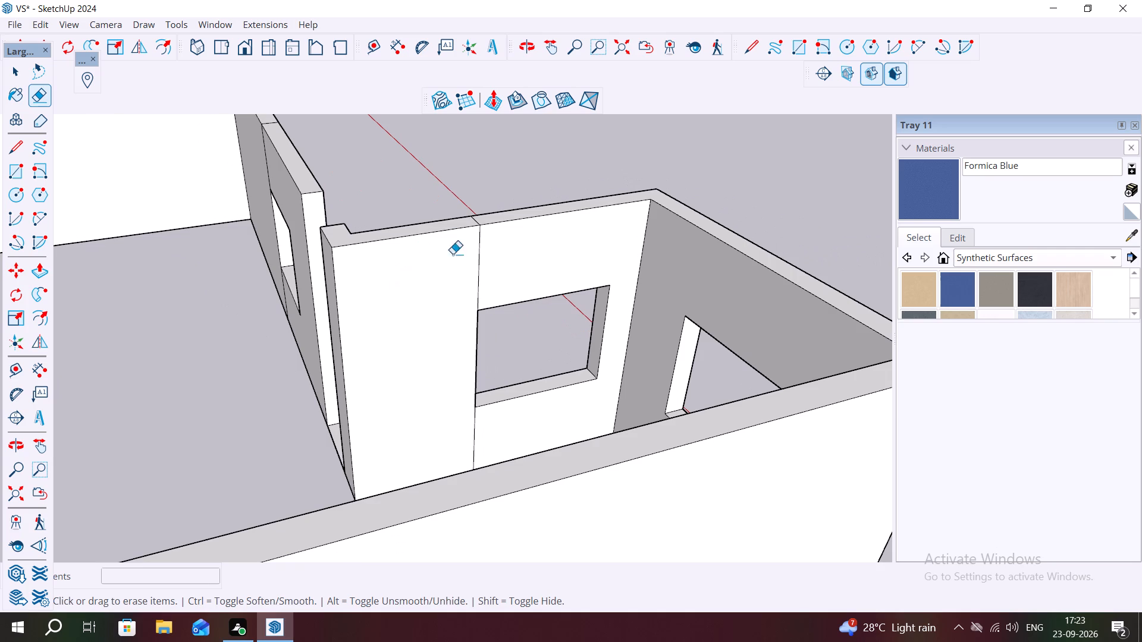
left_click(479, 257)
left_click(476, 221)
middle_click_drag(465, 313, 374, 143)
scroll(423, 232, "down", 2)
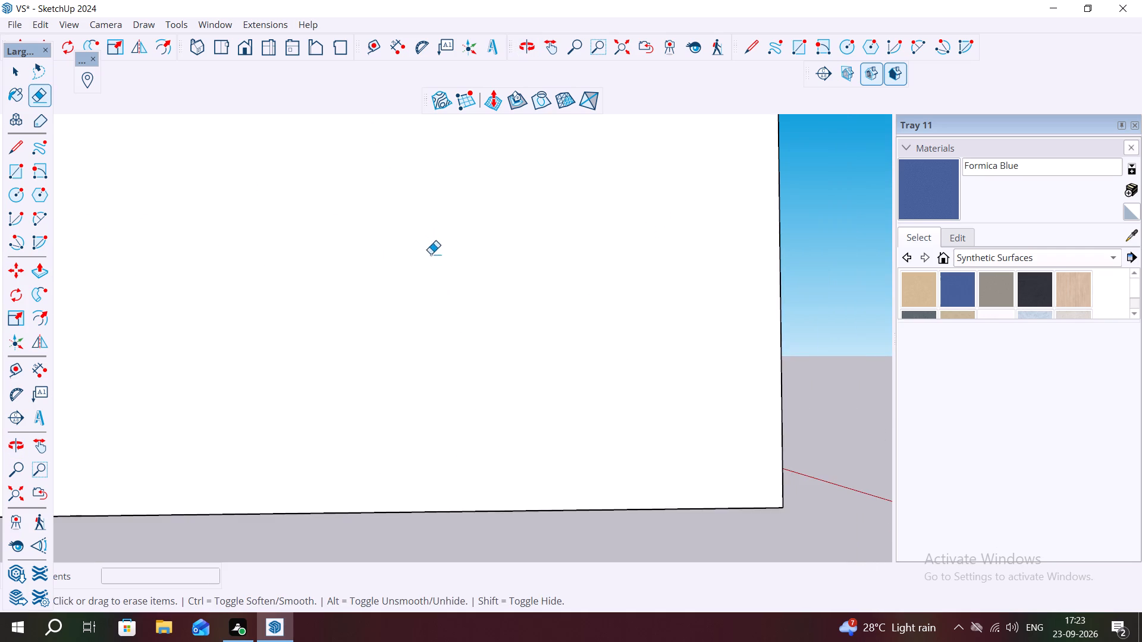
scroll(440, 276, "down", 6)
middle_click_drag(534, 314, 482, 512)
scroll(509, 381, "up", 7)
middle_click_drag(469, 347, 387, 328)
scroll(384, 329, "up", 4)
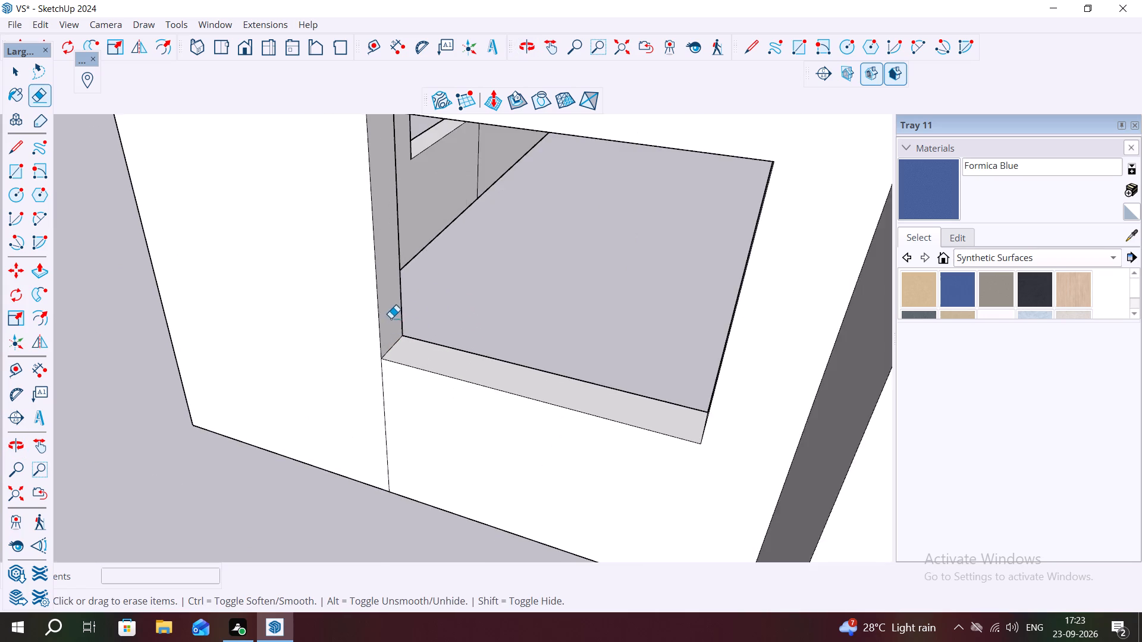
scroll(391, 318, "up", 4)
left_click(381, 393)
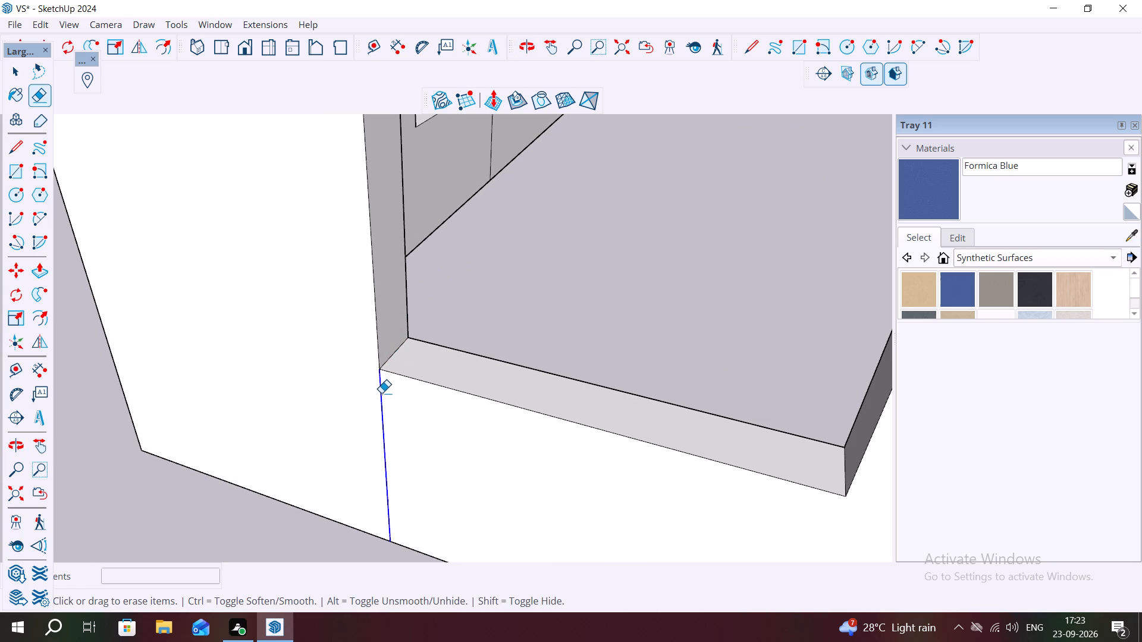
Erase the seam edges below and above the window on the outer face of the projecting room's side wall.
scroll(324, 344, "down", 15)
middle_click_drag(534, 421, 523, 423)
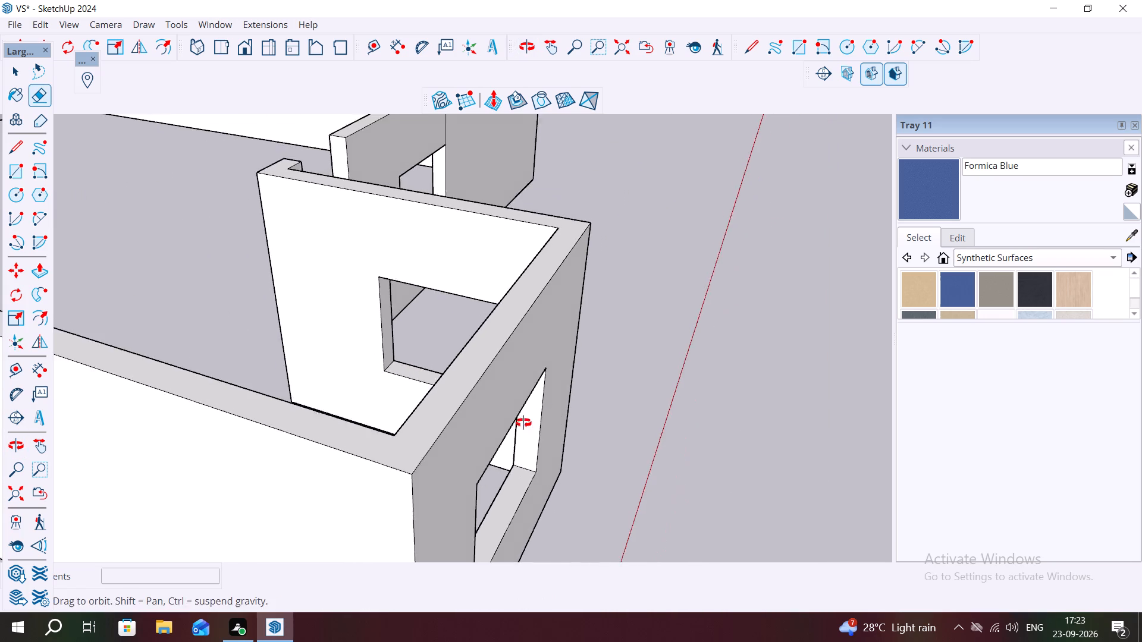
middle_click_drag(523, 423, 453, 417)
scroll(377, 382, "down", 7)
middle_click_drag(459, 385, 224, 301)
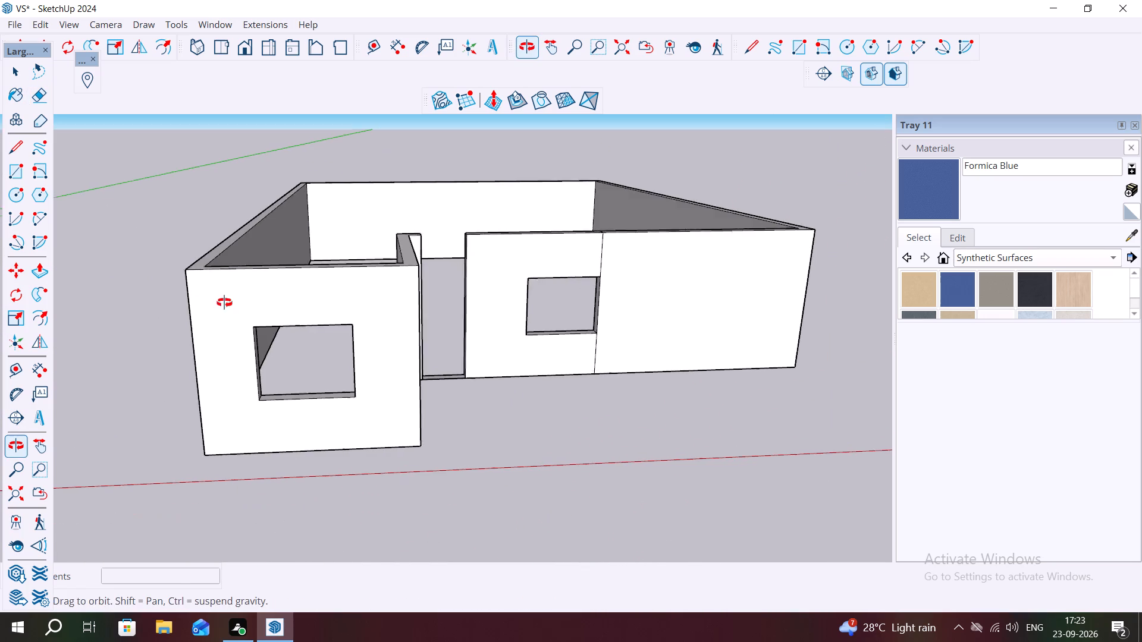
middle_click_drag(385, 329, 180, 203)
scroll(483, 342, "up", 8)
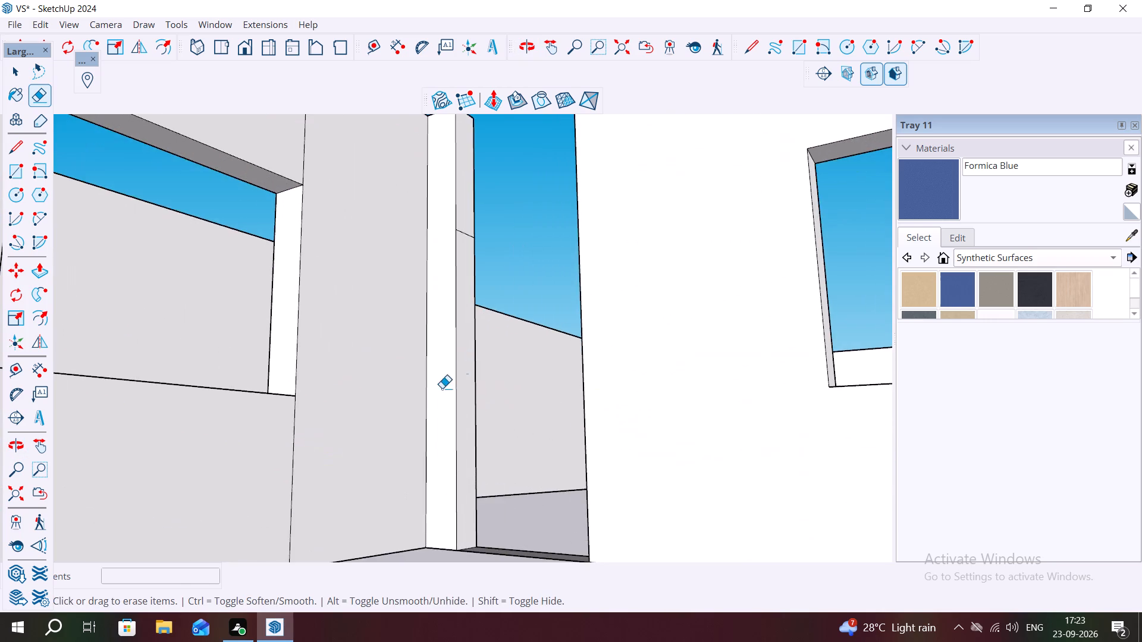
middle_click_drag(442, 388, 447, 463)
scroll(405, 450, "down", 2)
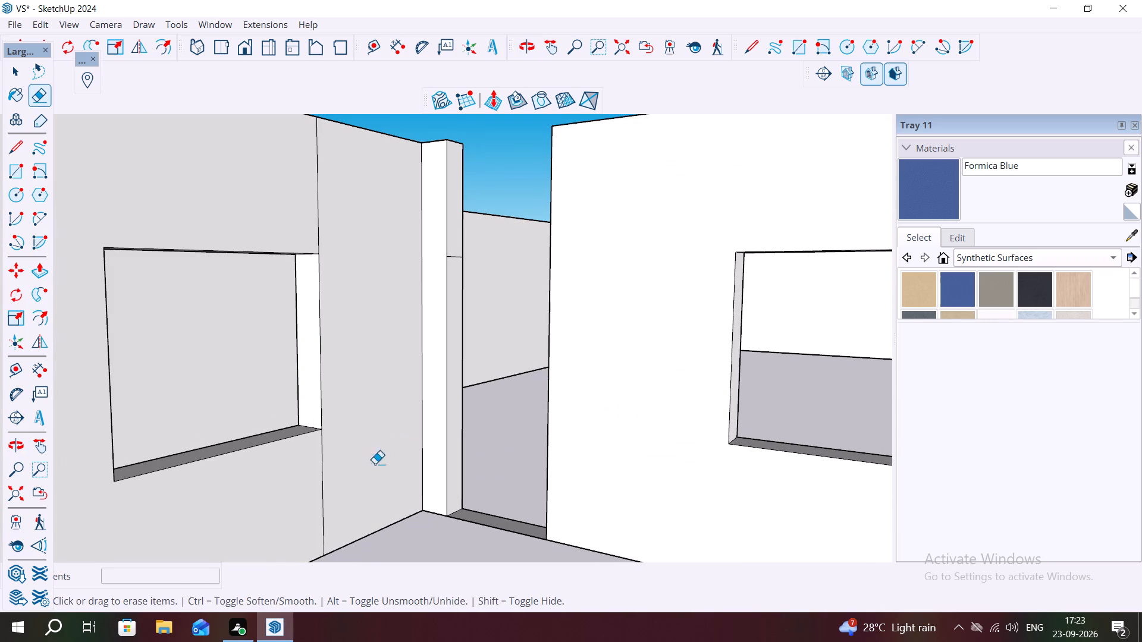
left_click(323, 451)
left_click(318, 208)
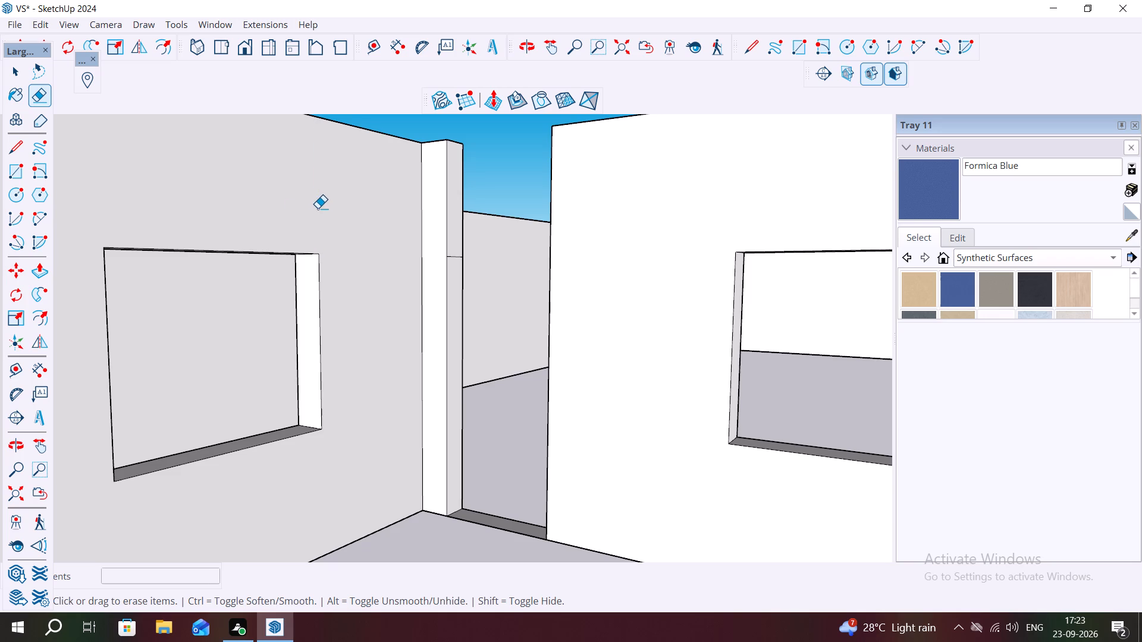
Erase the seam edges above and below the window on the outer face of the recessed front wall beside the door opening.
scroll(222, 251, "down", 8)
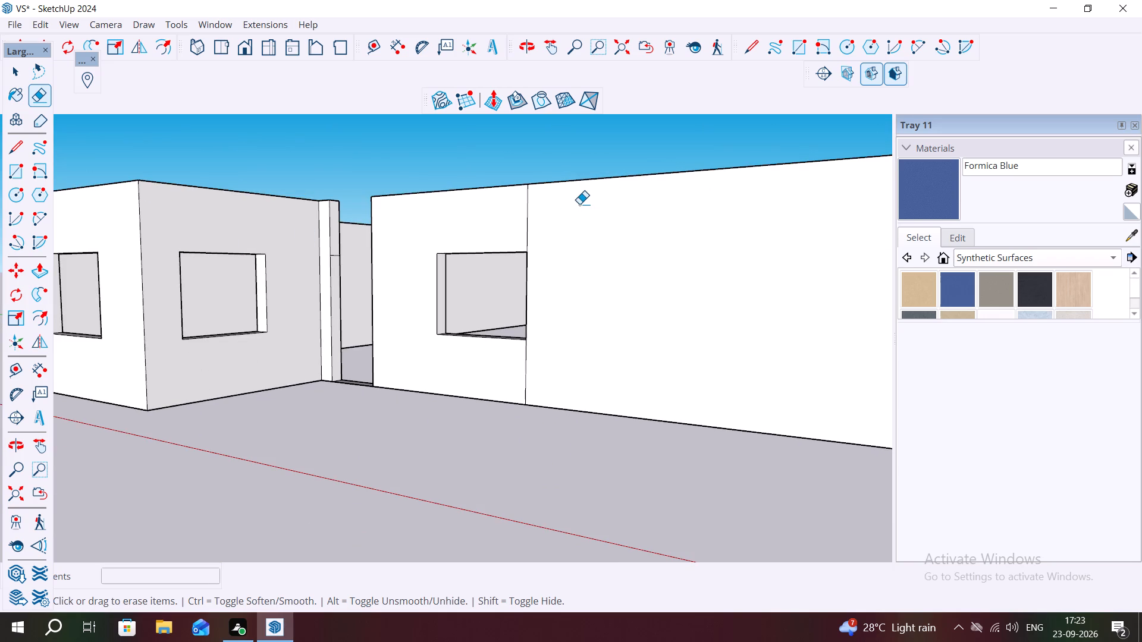
left_click(528, 213)
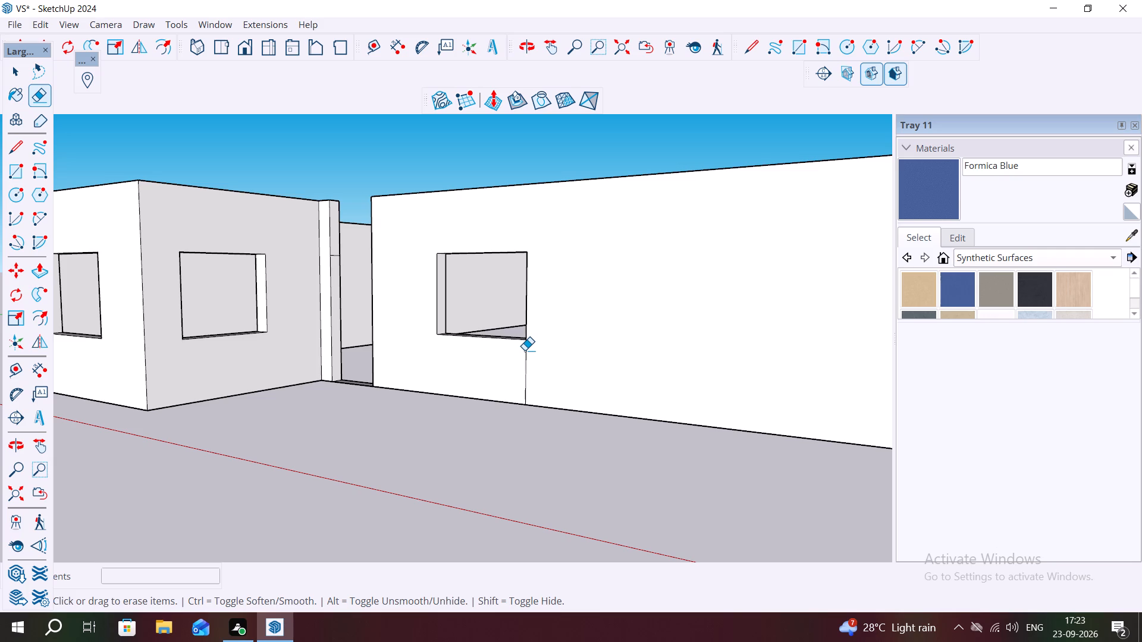
left_click(525, 350)
Erase the seam across the recessed front wall's top and the seams above and below the window on its inner face.
middle_click_drag(463, 324, 755, 331)
scroll(630, 313, "up", 1)
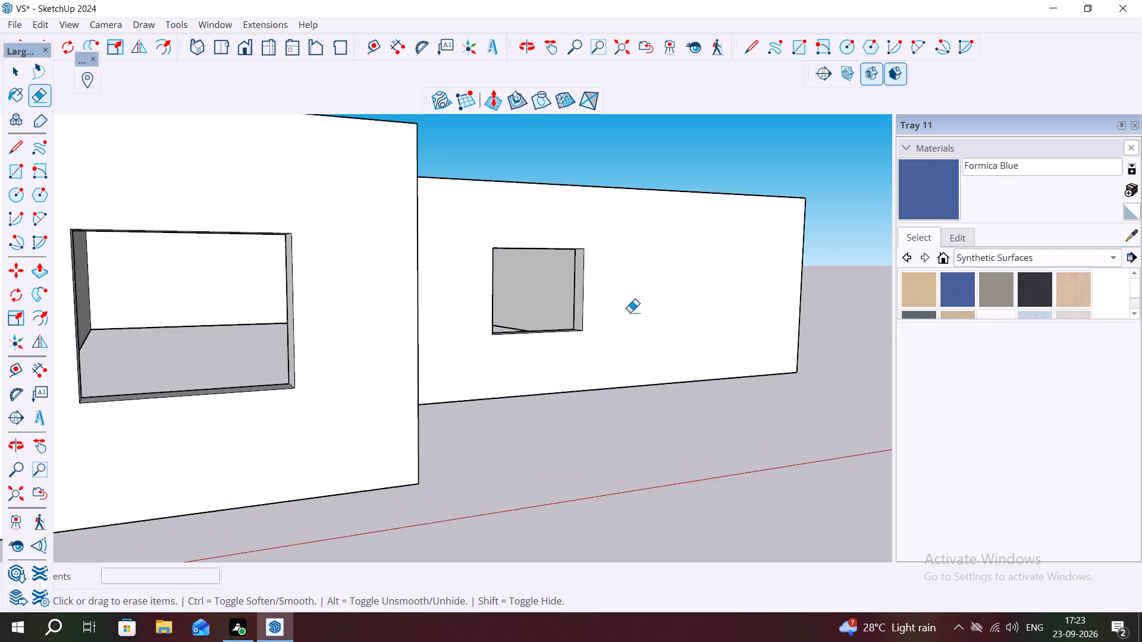
middle_click_drag(564, 310, 873, 466)
scroll(728, 429, "up", 1)
middle_click_drag(492, 350, 643, 261)
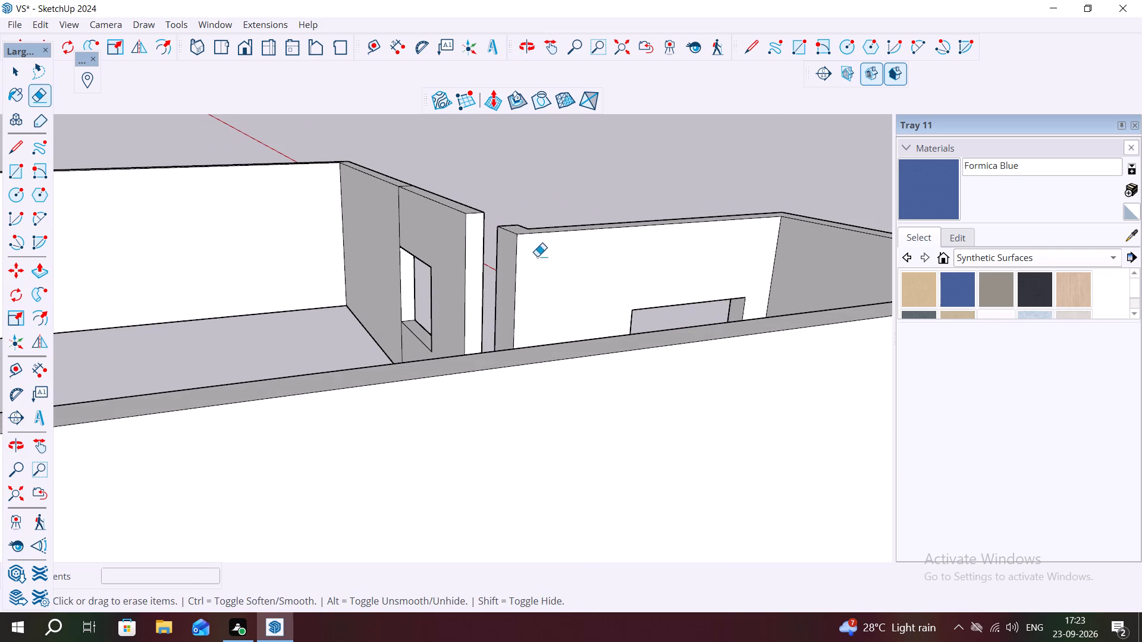
middle_click_drag(503, 253, 652, 208)
middle_click_drag(481, 247, 629, 449)
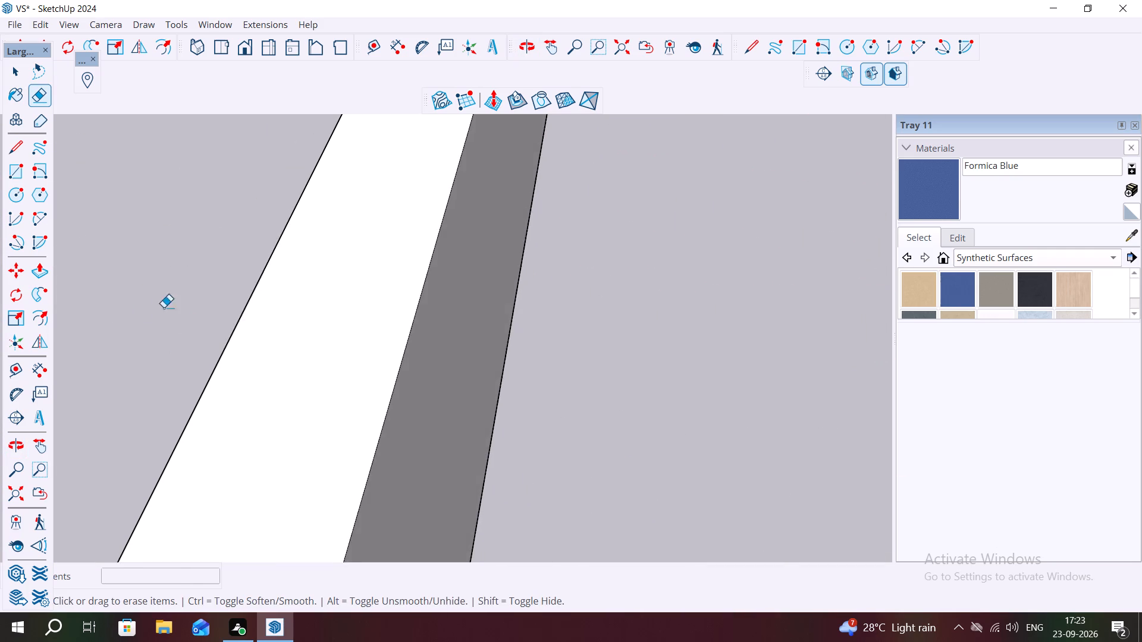
scroll(181, 325, "down", 12)
scroll(394, 398, "down", 3)
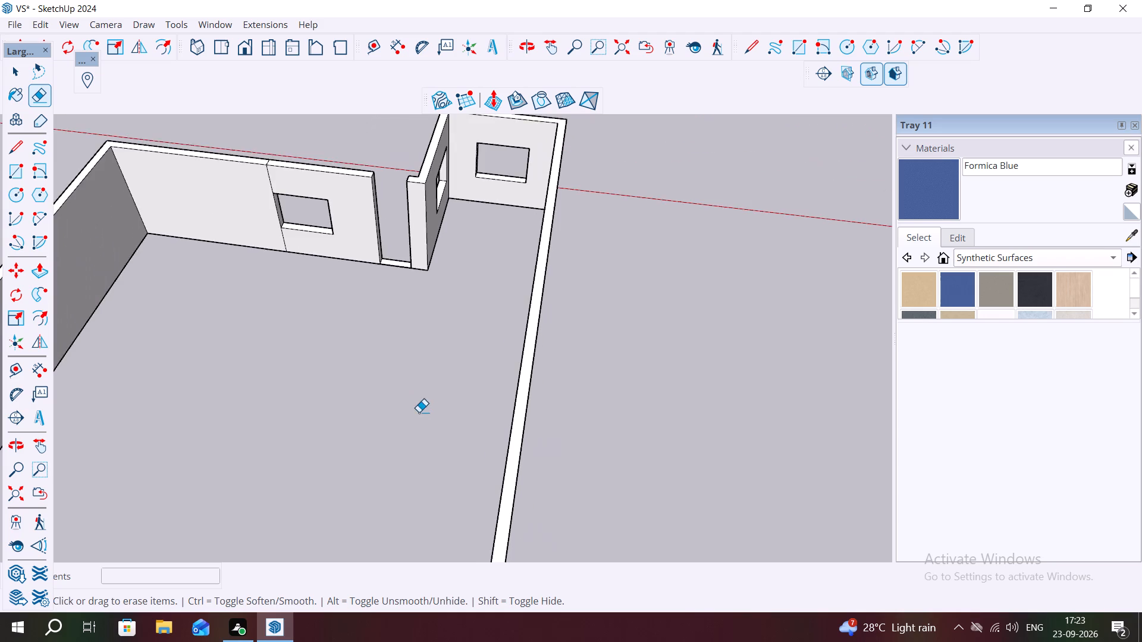
scroll(419, 412, "down", 2)
scroll(328, 297, "up", 3)
scroll(250, 156, "up", 8)
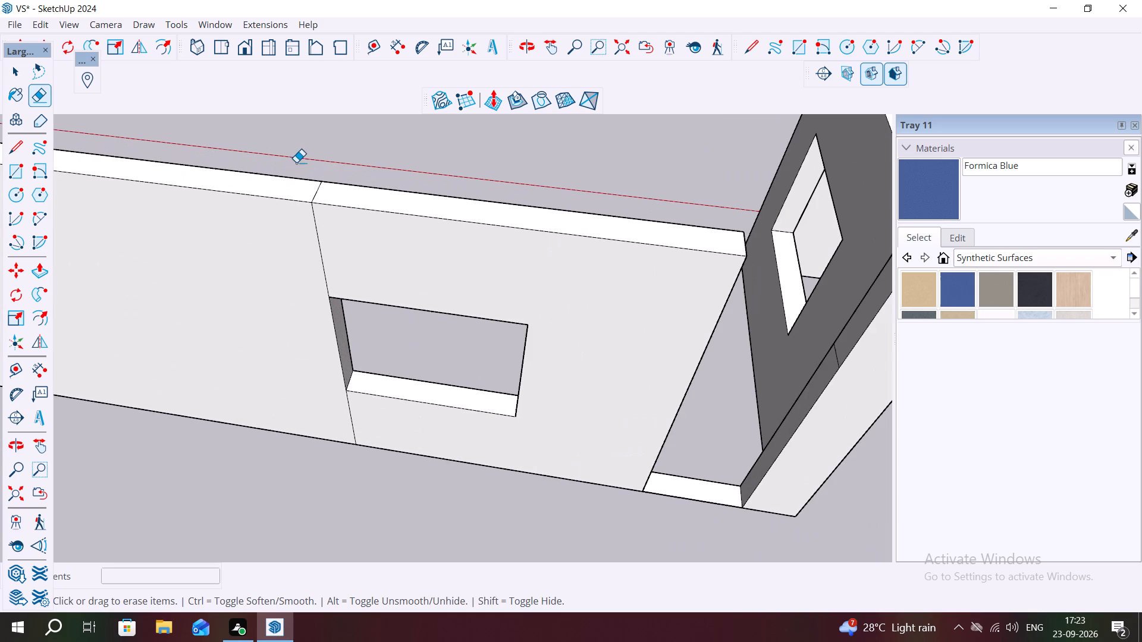
left_click(317, 191)
left_click(316, 223)
middle_click_drag(324, 276, 375, 167)
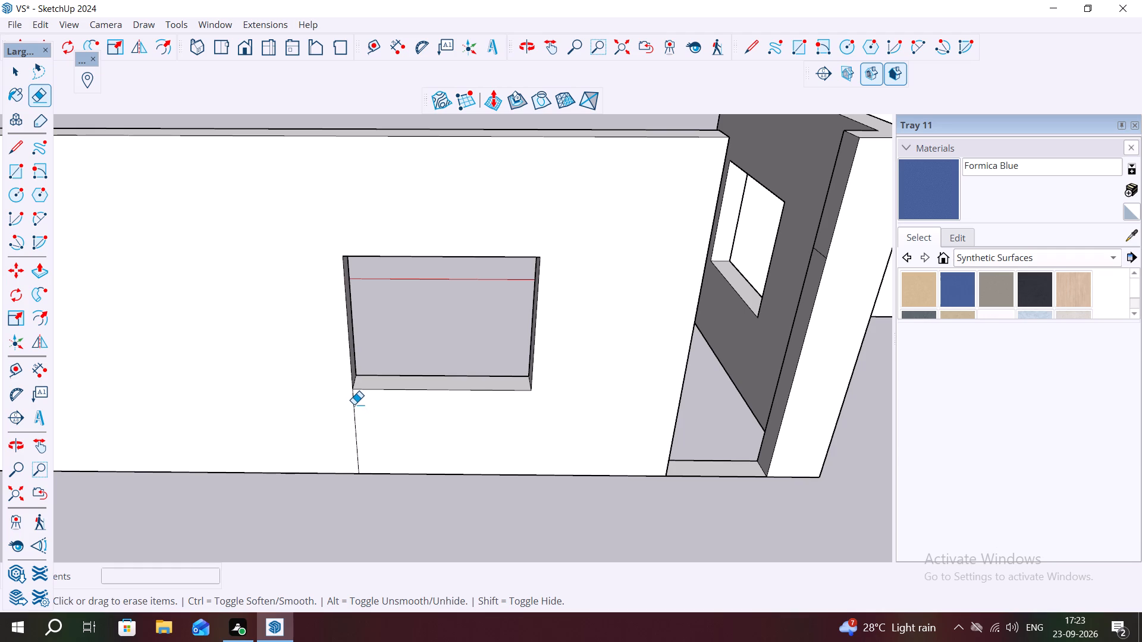
left_click(354, 401)
key("Escape")
Examine the walls around the windows and the door opening from inside and above for leftover seam edges.
middle_click_drag(438, 380, 337, 353)
middle_click_drag(322, 312, 205, 256)
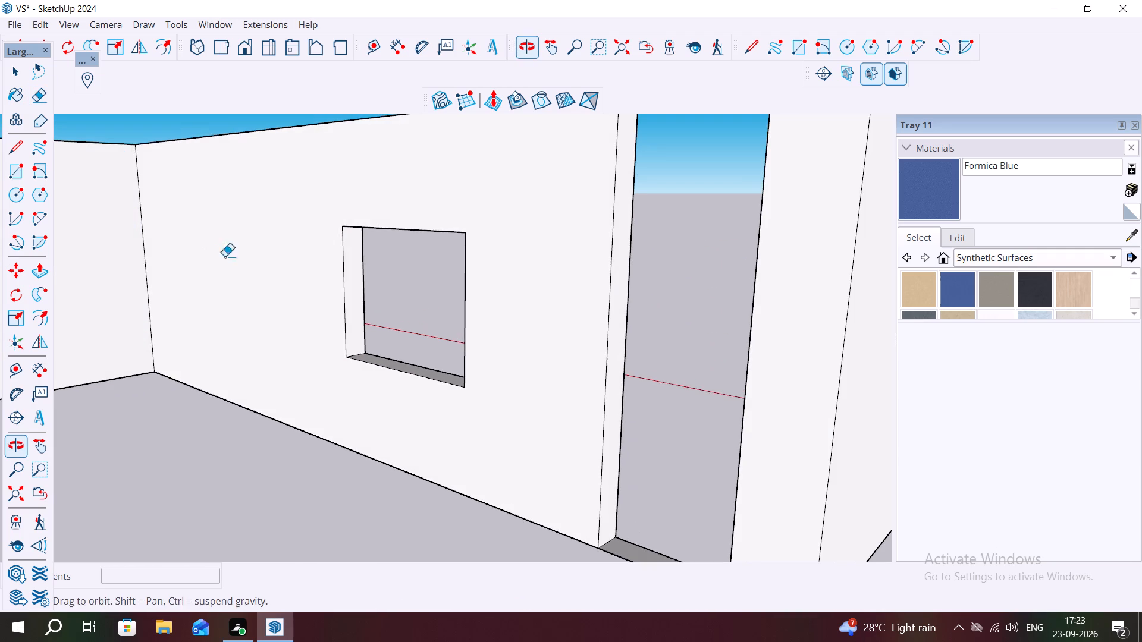
key("e")
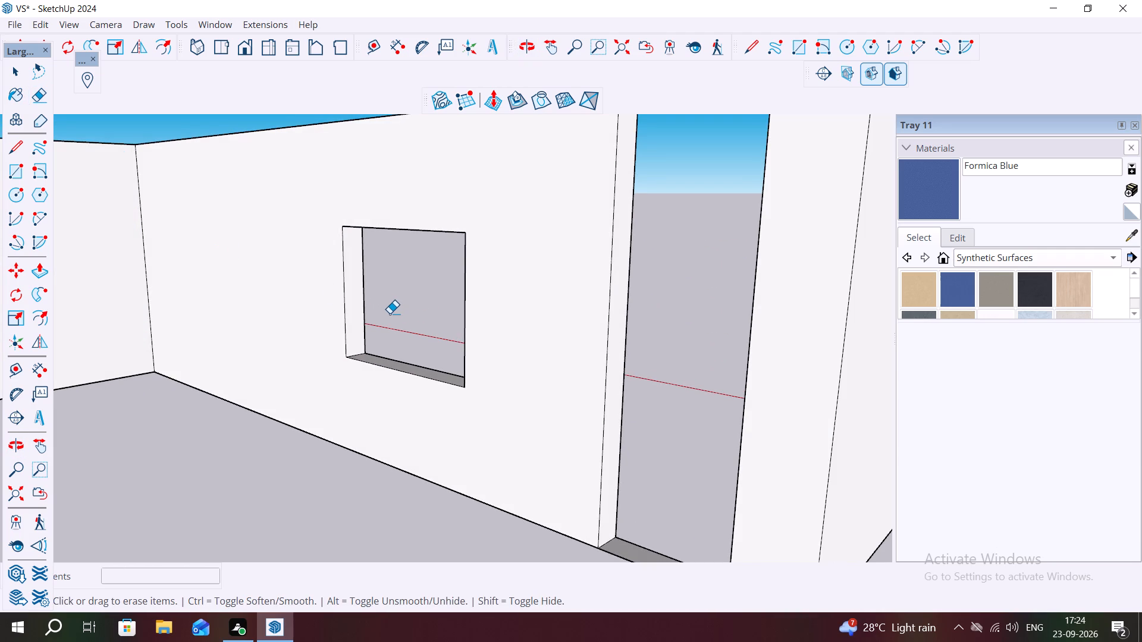
scroll(479, 331, "down", 3)
key("Escape")
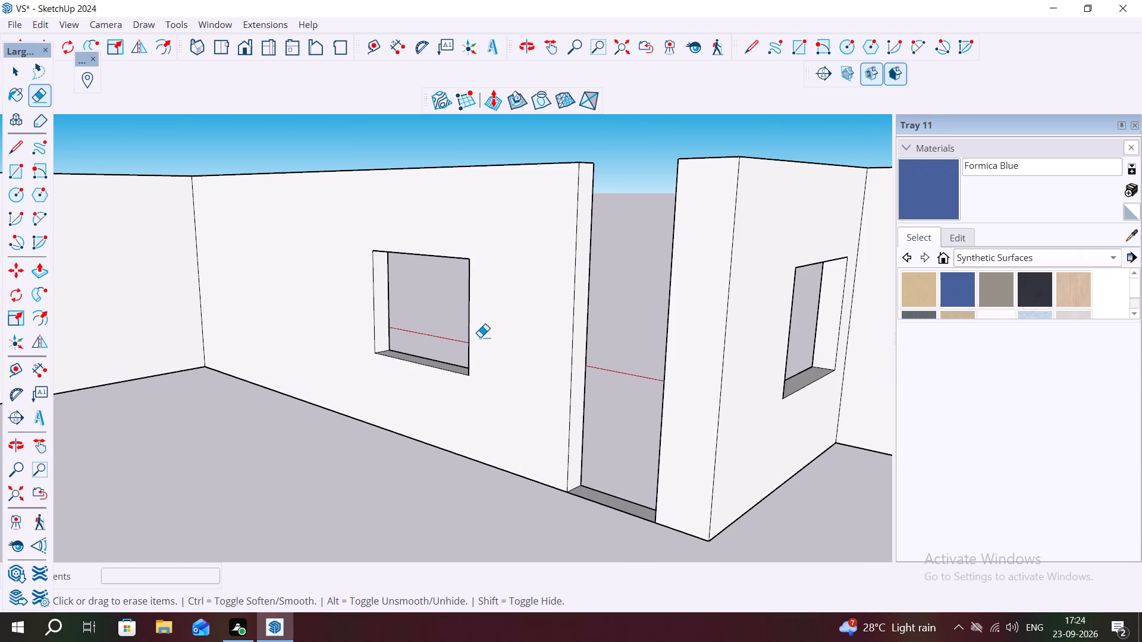
key("space")
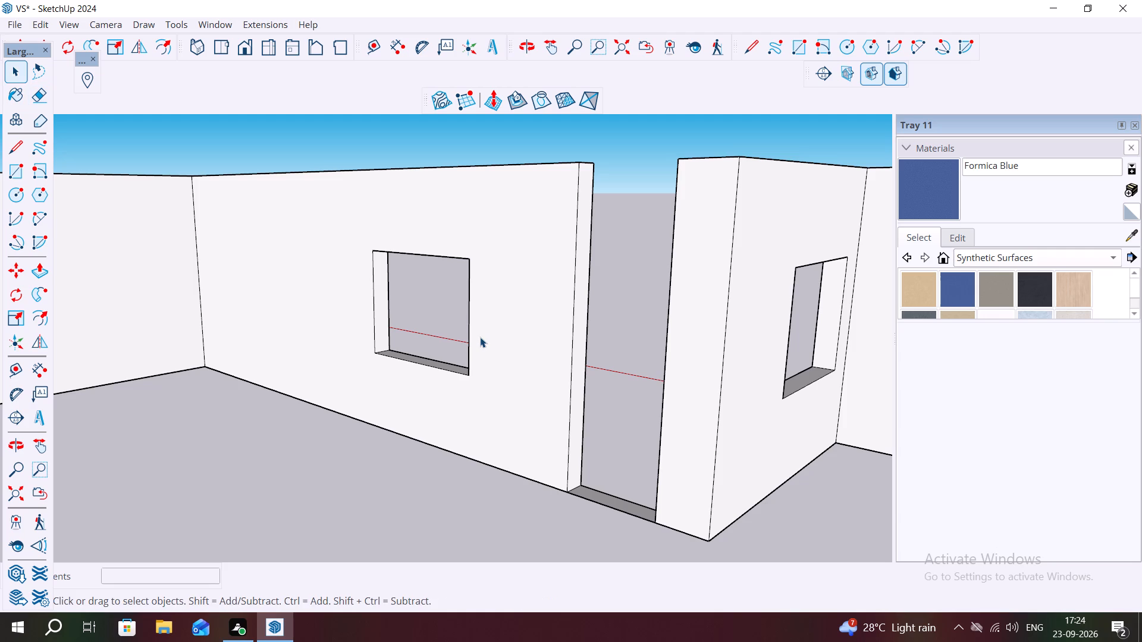
key("o")
scroll(643, 364, "down", 4)
scroll(651, 272, "up", 2)
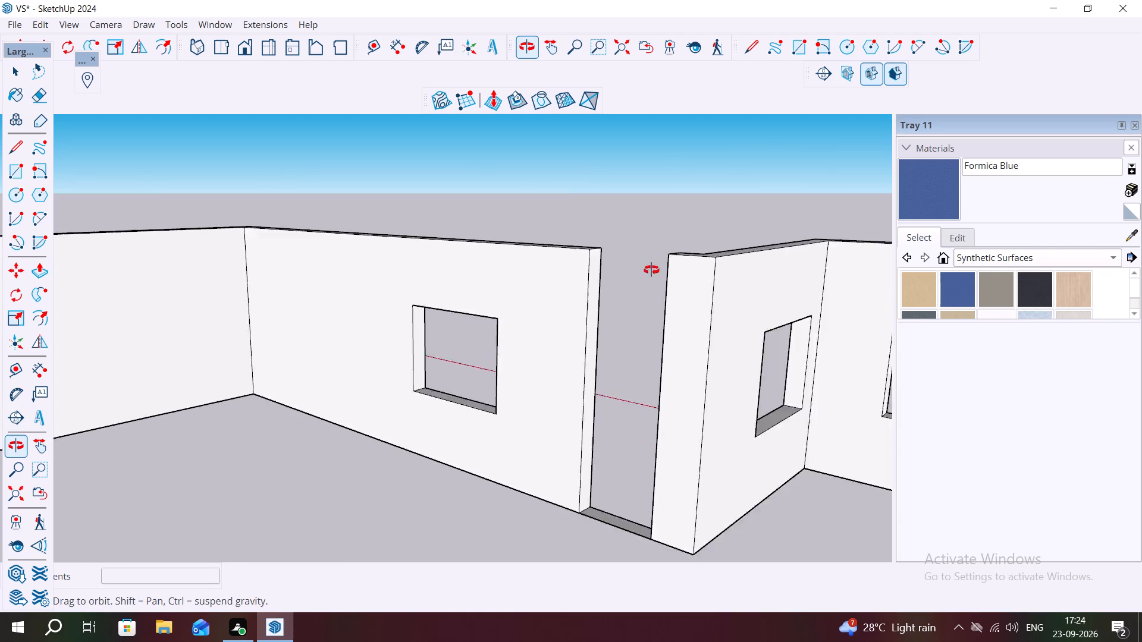
middle_click_drag(646, 287, 421, 346)
scroll(393, 339, "up", 5)
middle_click_drag(374, 355, 371, 353)
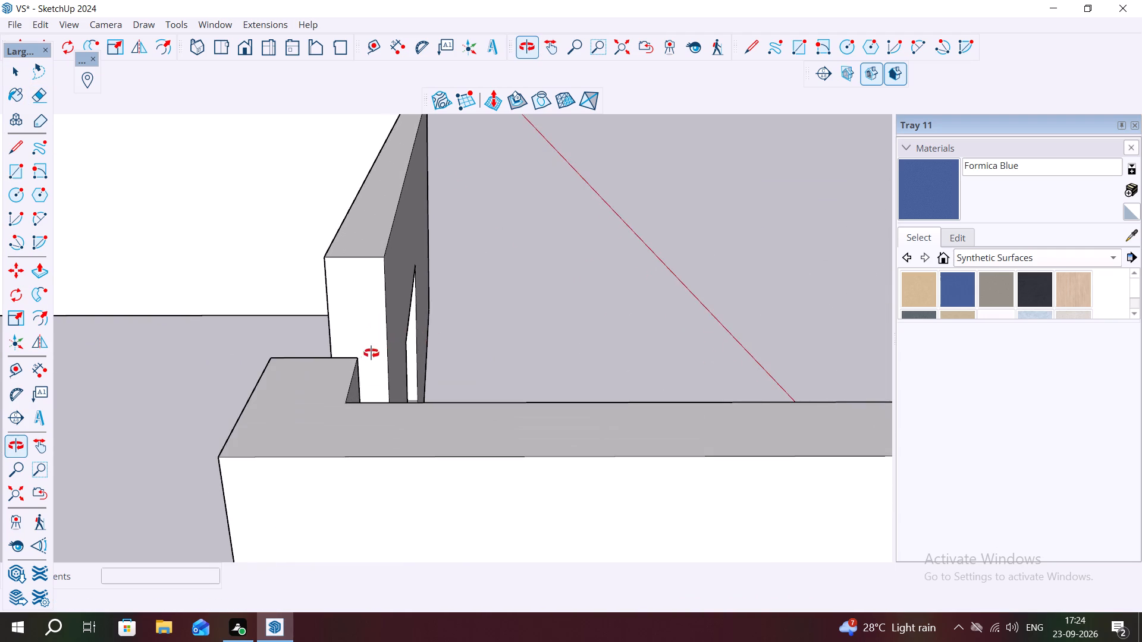
middle_click_drag(371, 353, 626, 462)
scroll(630, 441, "down", 6)
middle_click_drag(663, 465, 807, 395)
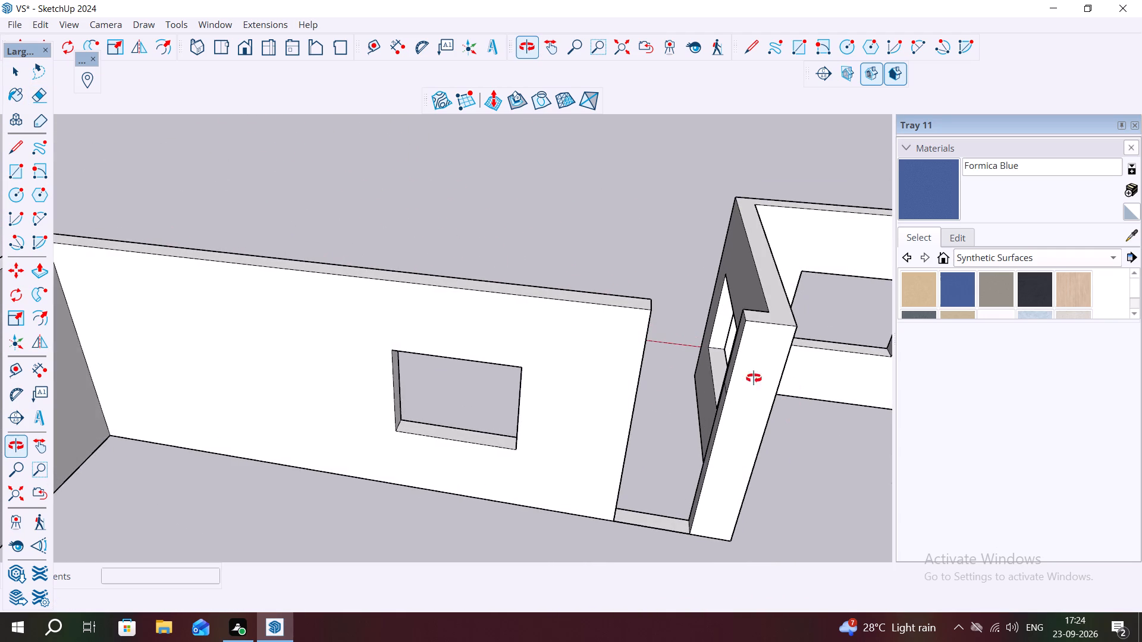
scroll(733, 380, "up", 2)
scroll(696, 427, "down", 7)
scroll(641, 426, "down", 2)
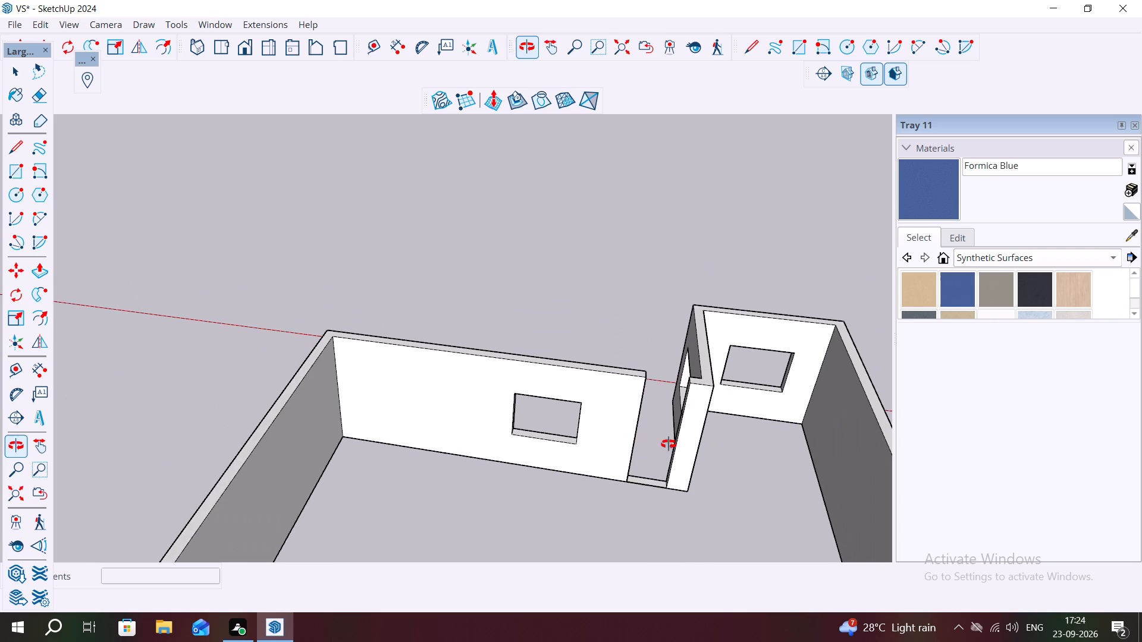
scroll(673, 445, "down", 1)
scroll(674, 406, "up", 2)
middle_click_drag(663, 396, 588, 389)
scroll(620, 408, "up", 2)
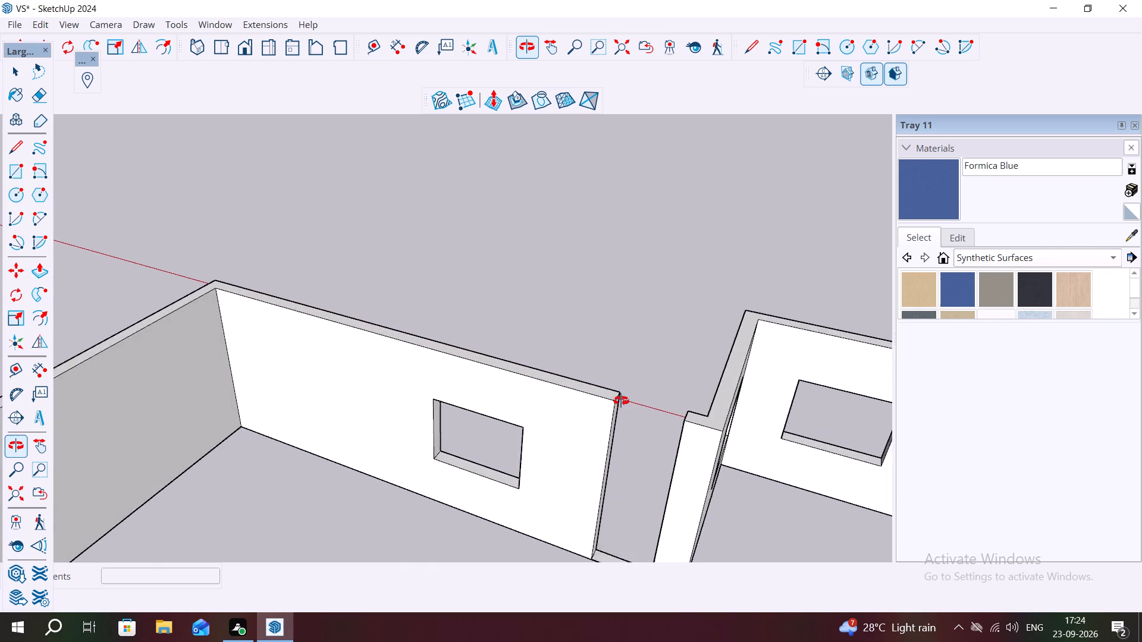
scroll(621, 401, "up", 2)
middle_click_drag(618, 452, 470, 382)
scroll(496, 413, "up", 4)
key("space")
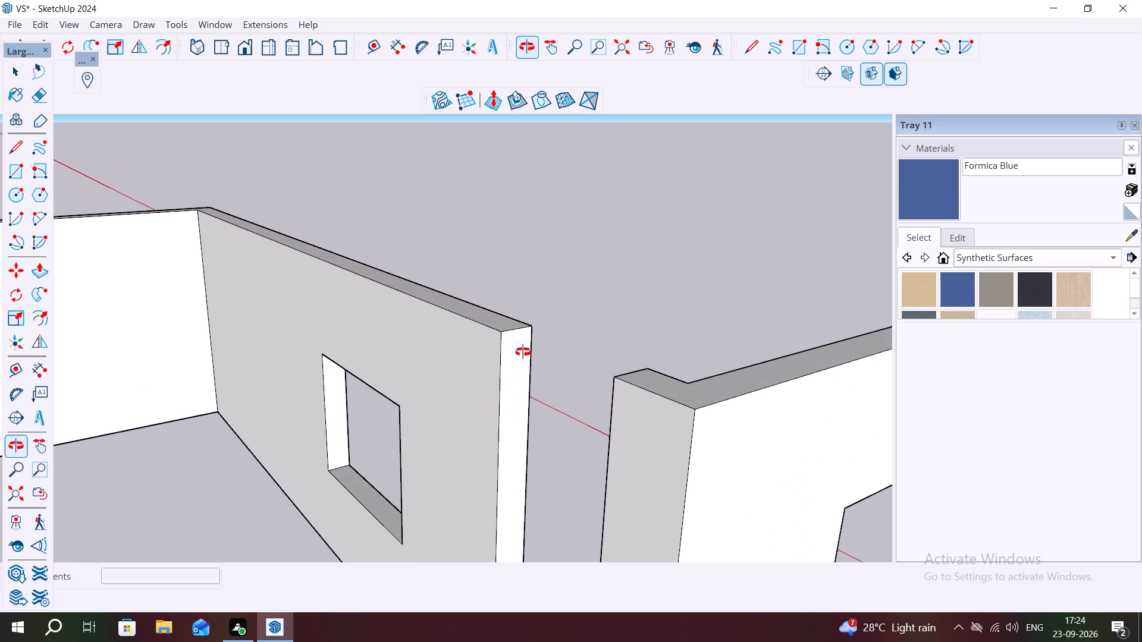
scroll(523, 338, "down", 10)
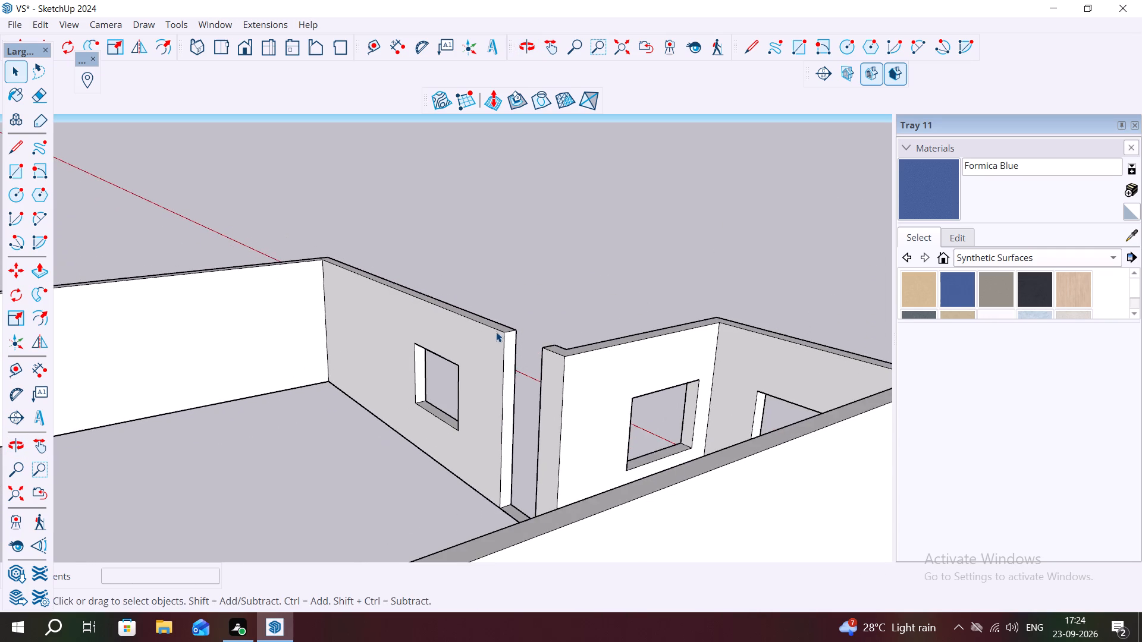
scroll(496, 332, "down", 2)
middle_click_drag(503, 334, 681, 319)
middle_click_drag(556, 341, 720, 271)
Bring the whole walled floor plan back into view and check it from the front and above.
scroll(586, 345, "down", 13)
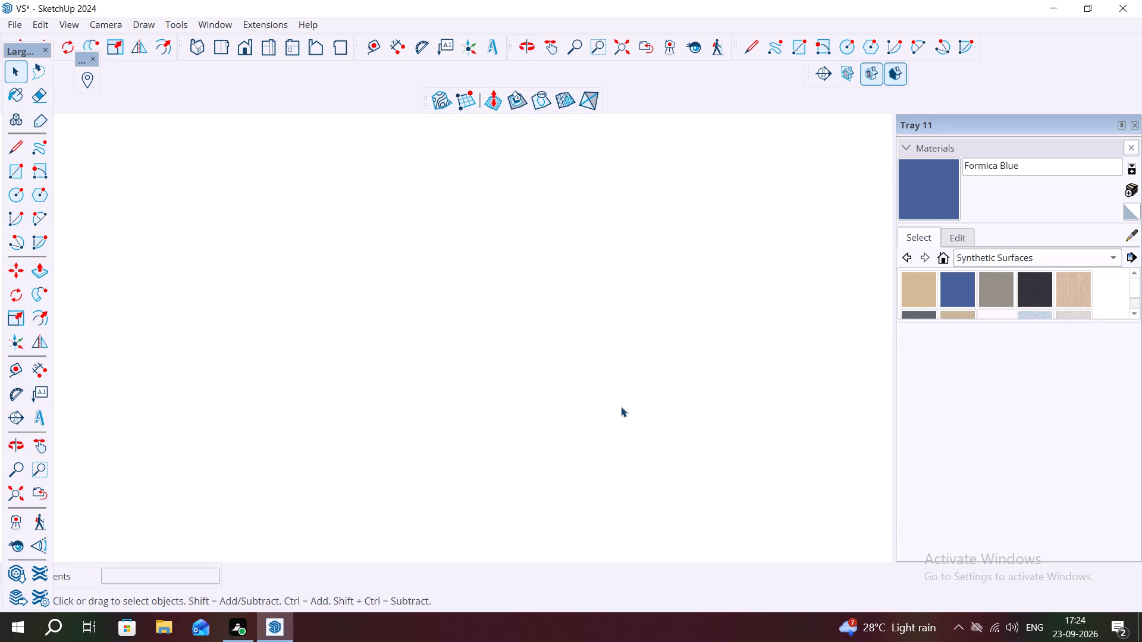
scroll(621, 407, "down", 15)
scroll(614, 465, "down", 19)
scroll(623, 468, "down", 3)
scroll(516, 615, "down", 9)
left_click(34, 466)
left_click(37, 470)
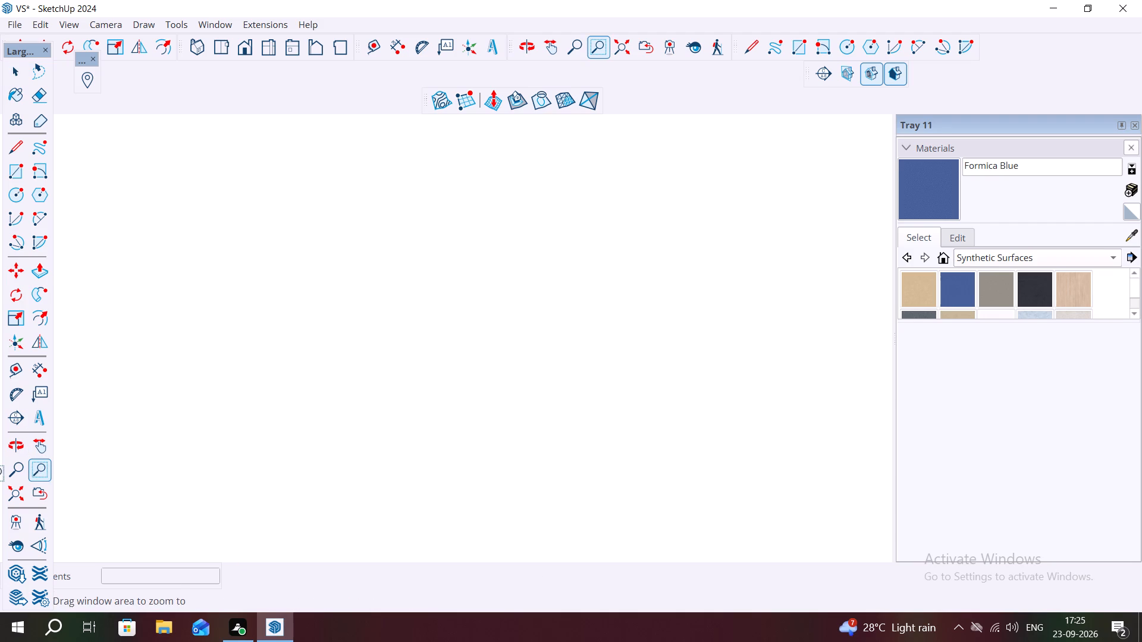
left_click(17, 467)
scroll(283, 376, "down", 11)
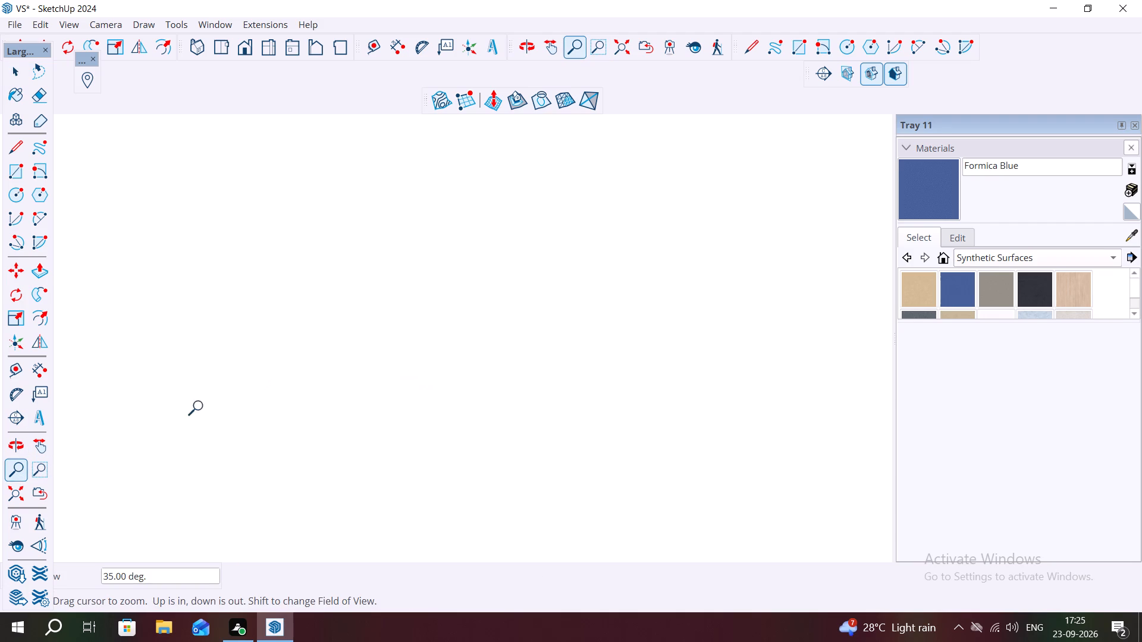
left_click(48, 470)
scroll(287, 360, "down", 5)
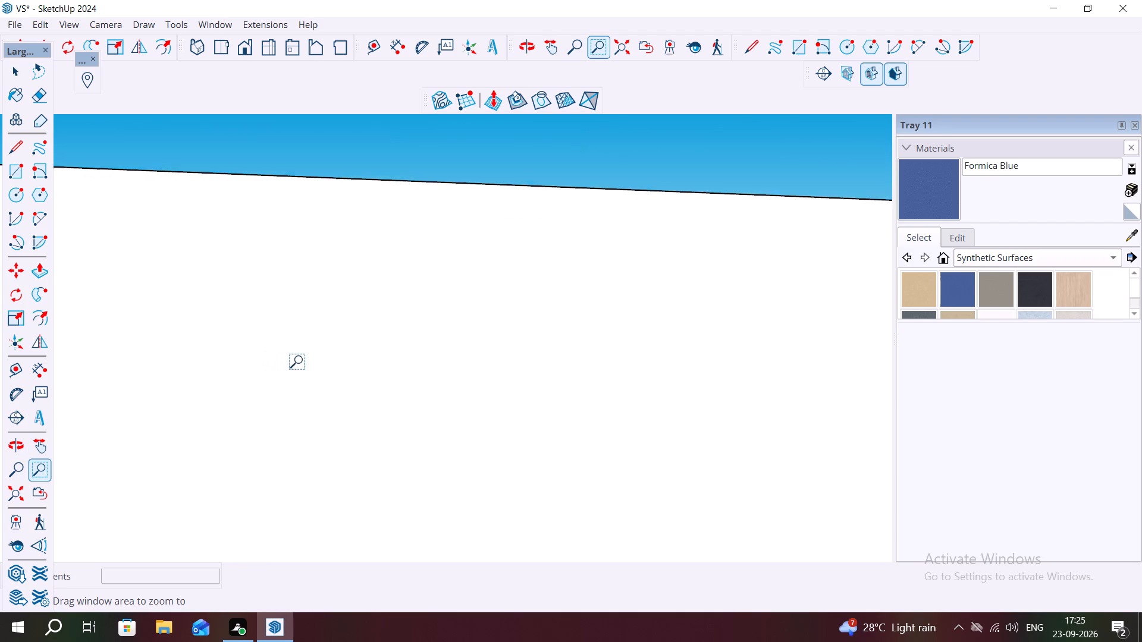
scroll(302, 359, "down", 10)
scroll(321, 312, "down", 4)
scroll(271, 196, "down", 1)
middle_click_drag(201, 311, 208, 314)
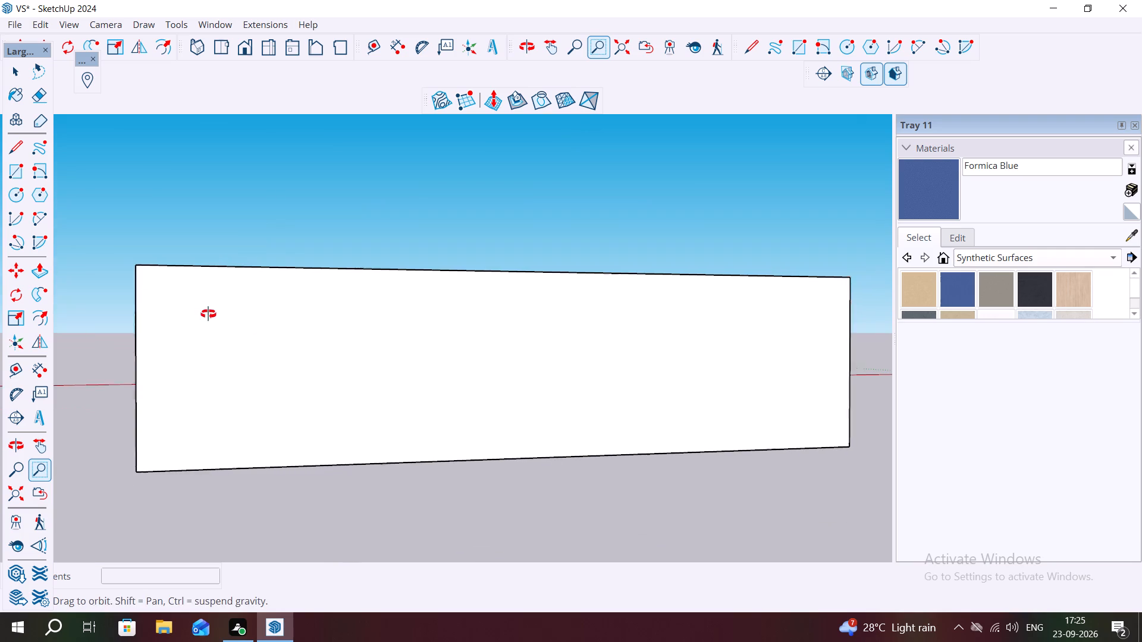
middle_click_drag(208, 314, 431, 354)
scroll(512, 341, "down", 2)
scroll(401, 372, "down", 8)
middle_click_drag(413, 406, 613, 314)
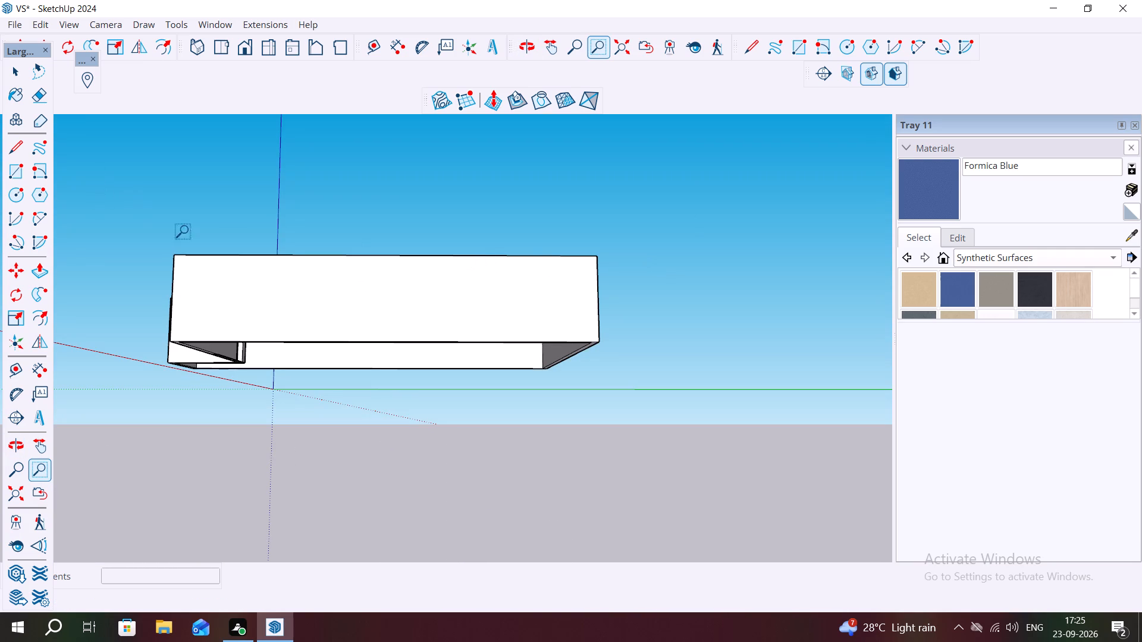
middle_click_drag(241, 243, 476, 399)
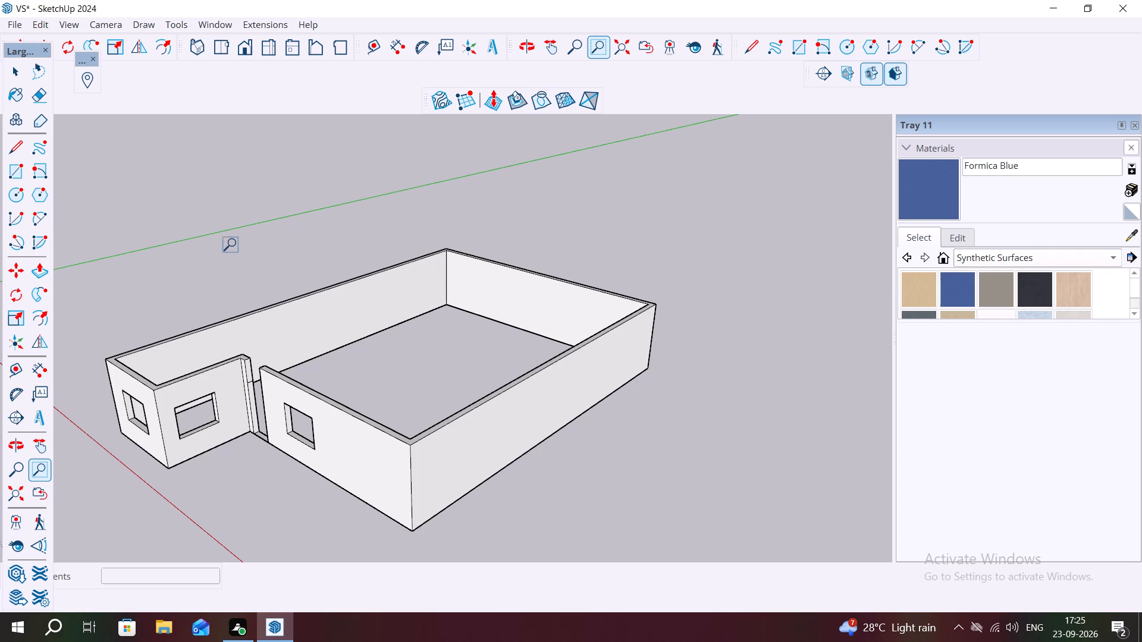
key("Escape")
key("space")
Push/Pull the upper part of the door jamb face about 2' 11 5/8" across the opening to form the wall above the door.
middle_click_drag(278, 325, 399, 311)
scroll(283, 391, "up", 2)
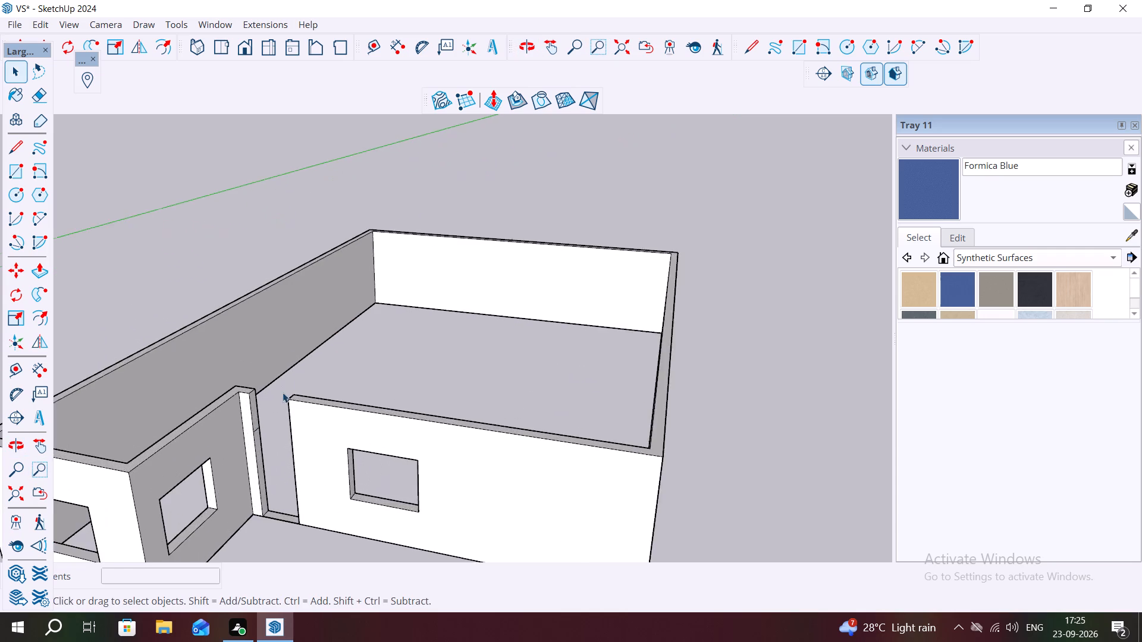
scroll(283, 392, "up", 5)
middle_click_drag(255, 413, 200, 394)
scroll(234, 384, "up", 5)
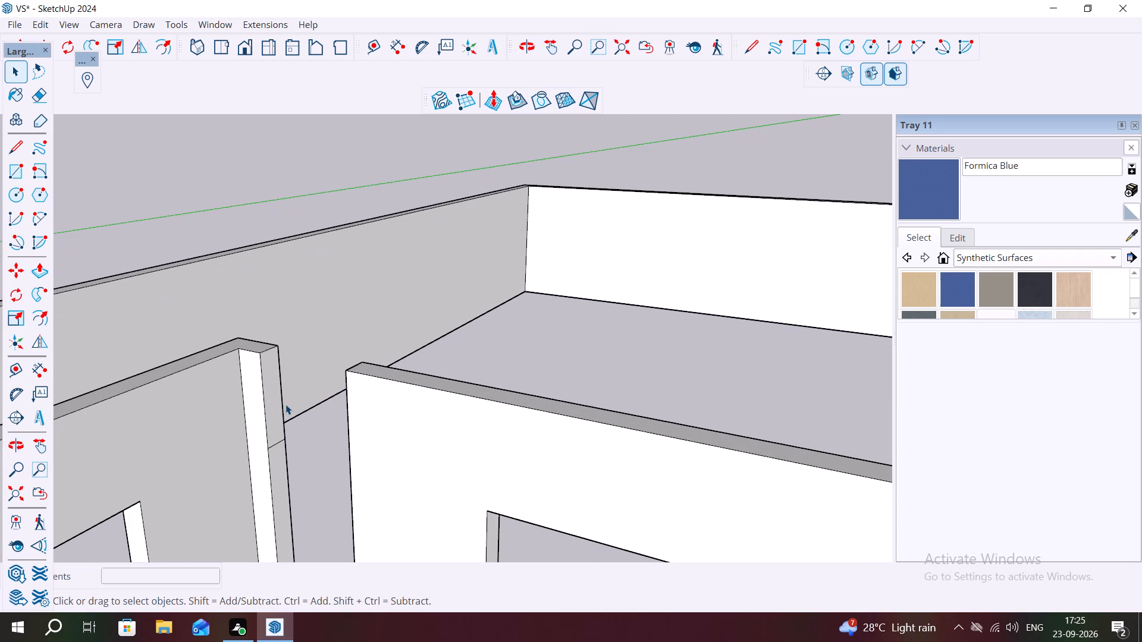
left_click(279, 400)
key("p")
left_click(263, 392)
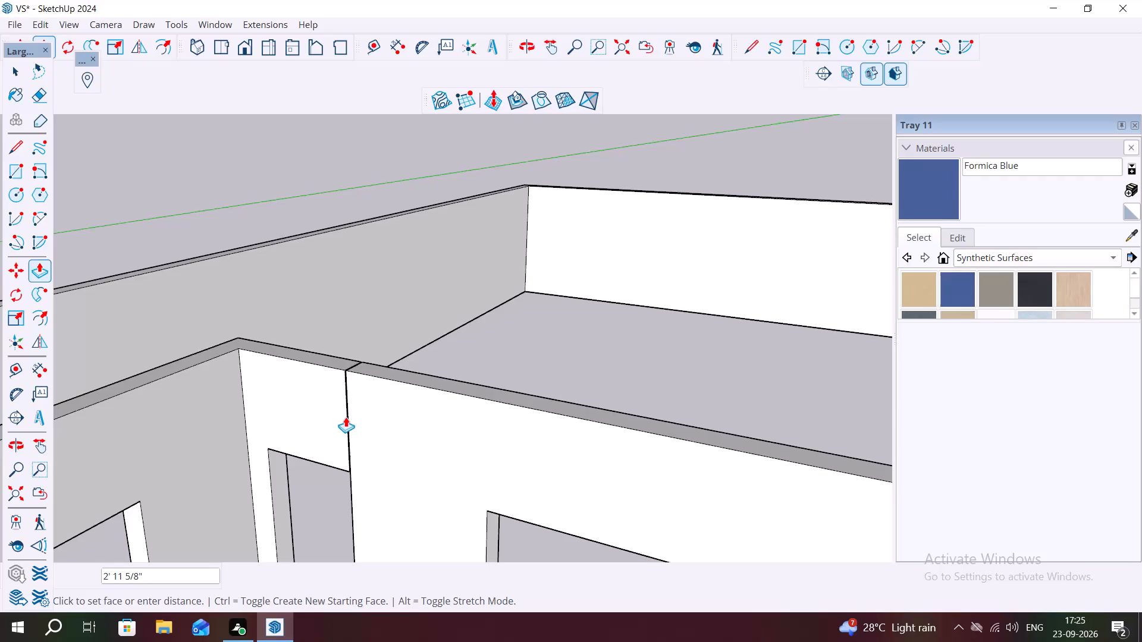
left_click(346, 417)
Push/Pull the end face of the new wall piece above the door 3/8" to close the gap with the adjoining wall.
middle_click_drag(340, 410, 458, 429)
scroll(377, 402, "up", 5)
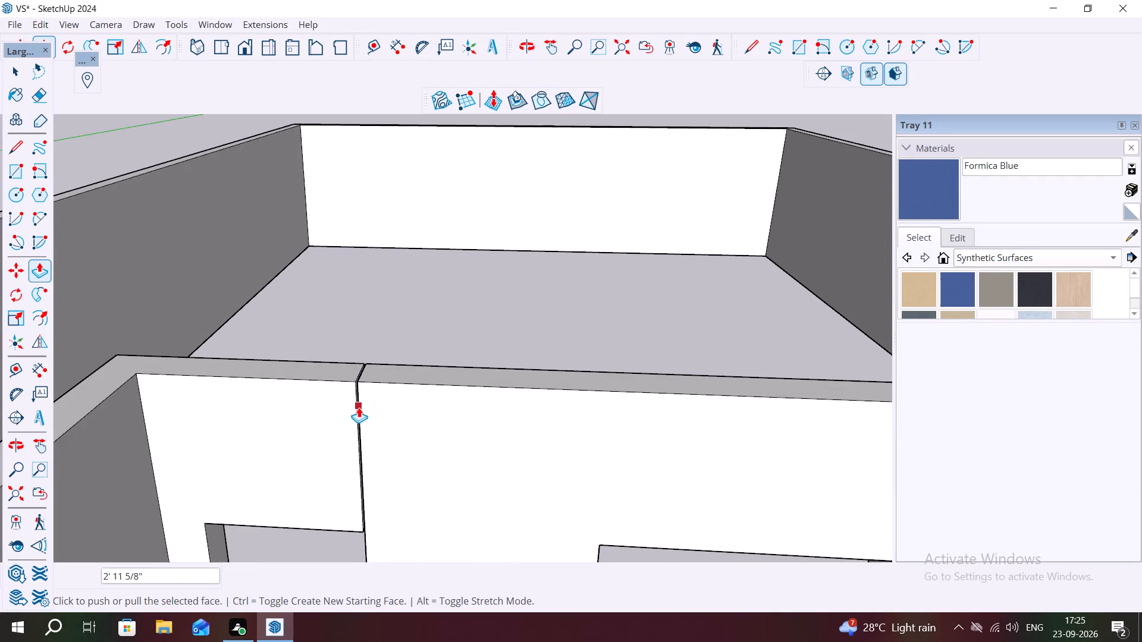
scroll(359, 407, "up", 20)
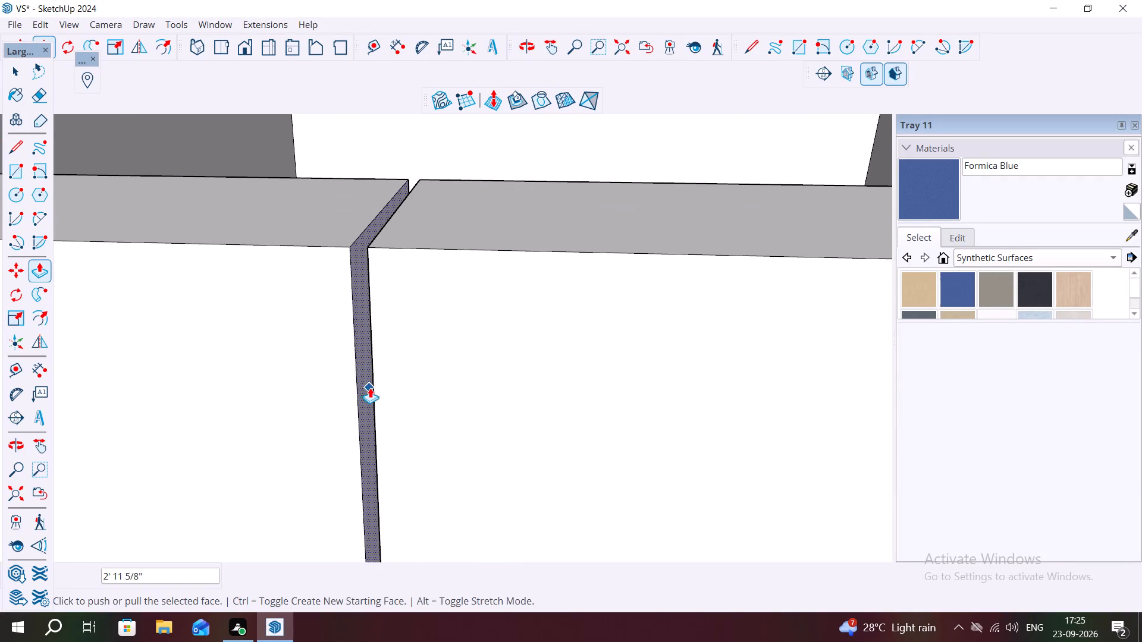
left_click(365, 386)
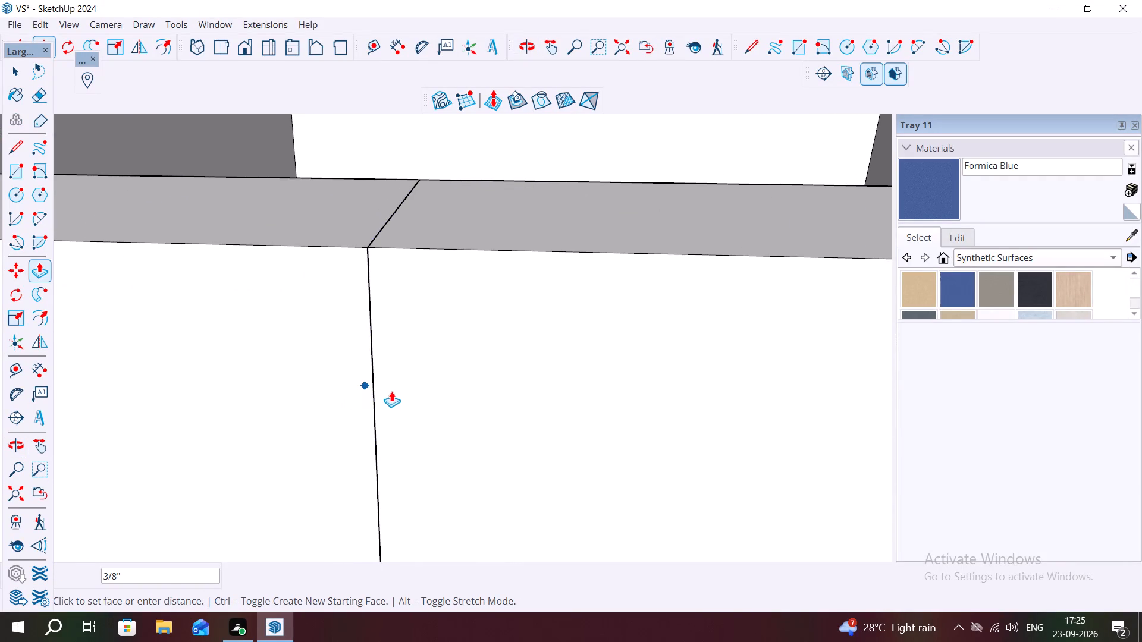
left_click(395, 393)
key("Escape")
key("space")
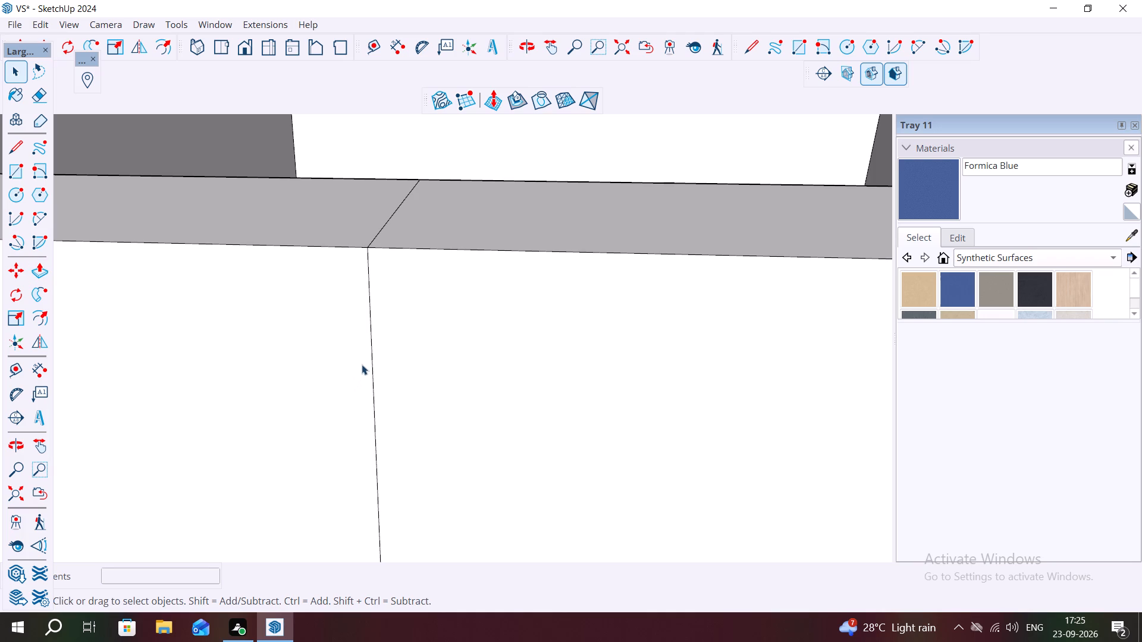
Erase the seam edges above the door opening on the front wall's outer face, top and inner face.
key("e")
left_click(374, 363)
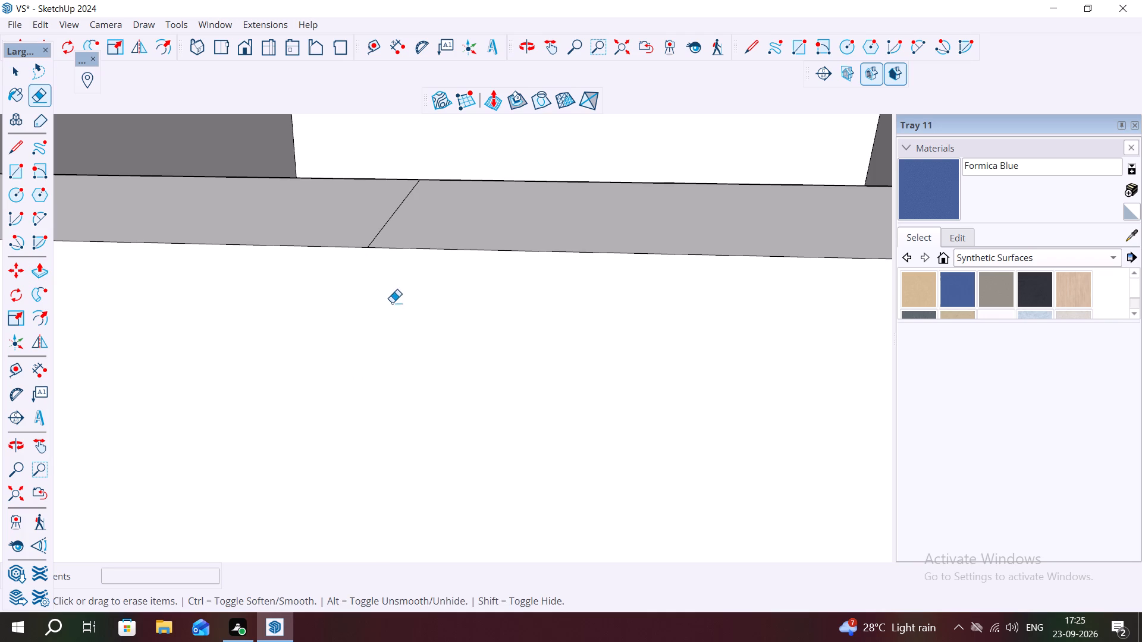
left_click(381, 229)
scroll(393, 295, "down", 13)
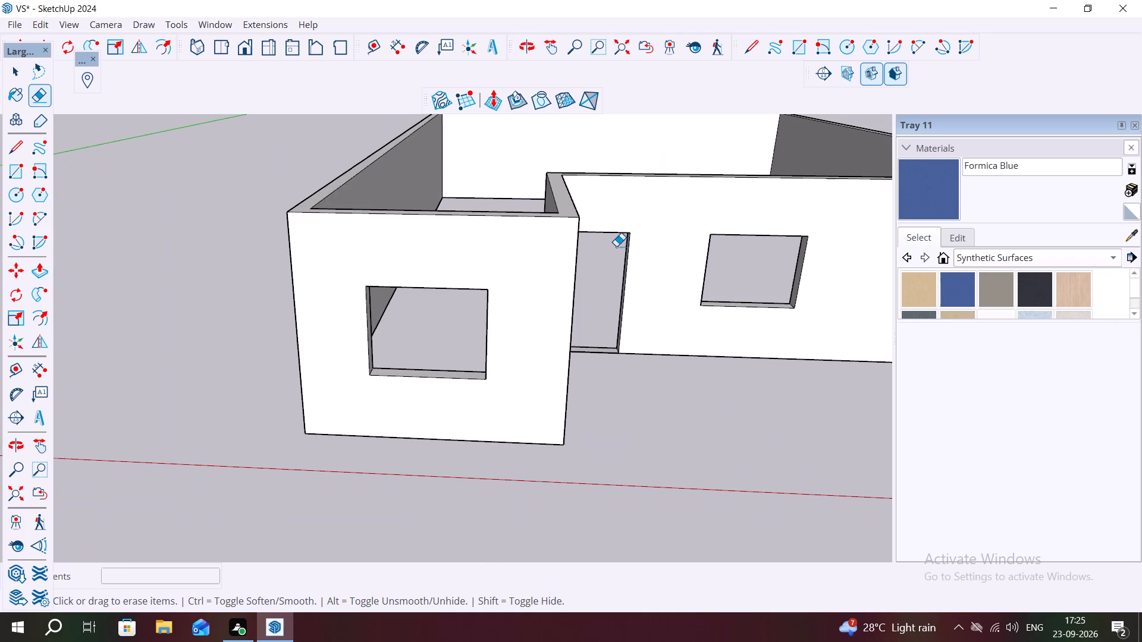
middle_click_drag(615, 246, 463, 244)
middle_click_drag(500, 181, 445, 501)
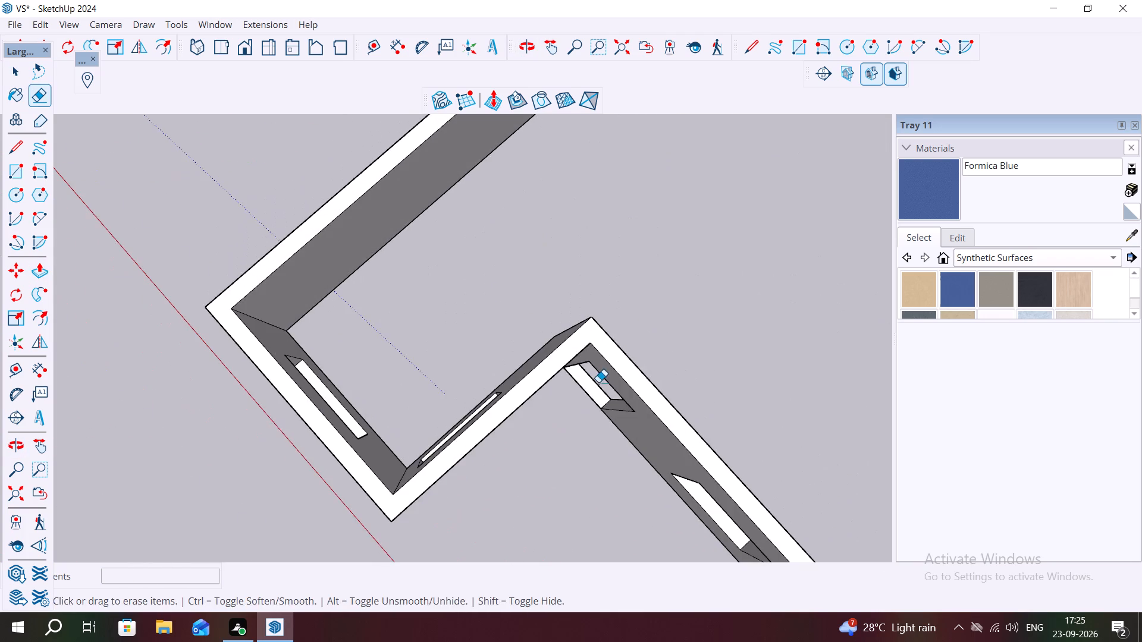
middle_click_drag(598, 380, 324, 124)
middle_click_drag(614, 443, 369, 358)
scroll(310, 314, "up", 4)
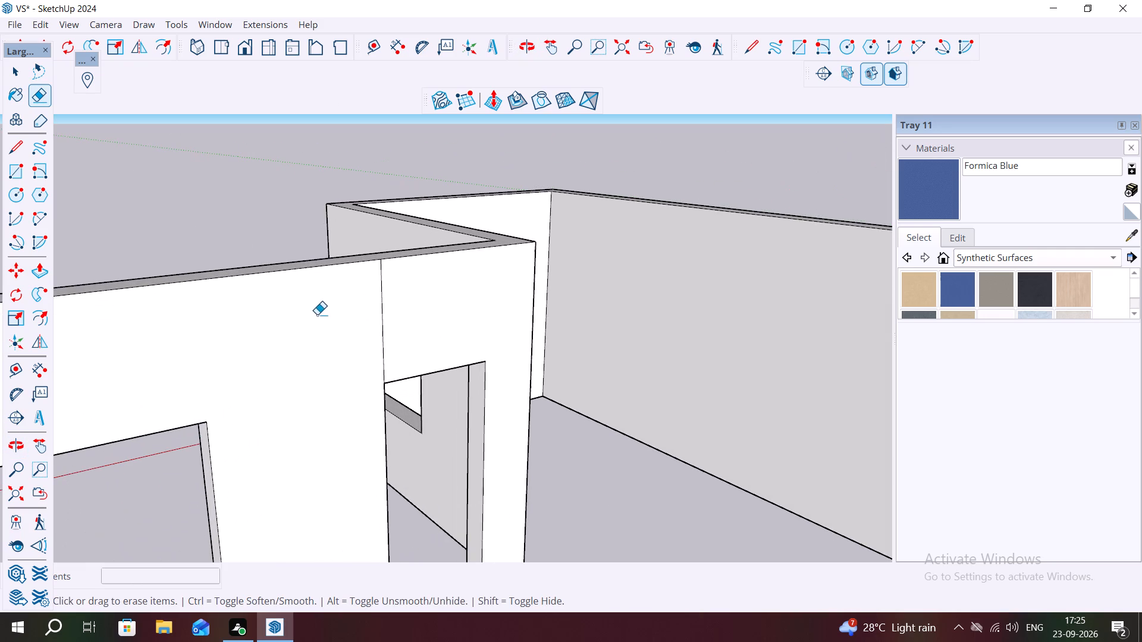
left_click(382, 320)
scroll(492, 323, "down", 9)
middle_click_drag(424, 426, 804, 411)
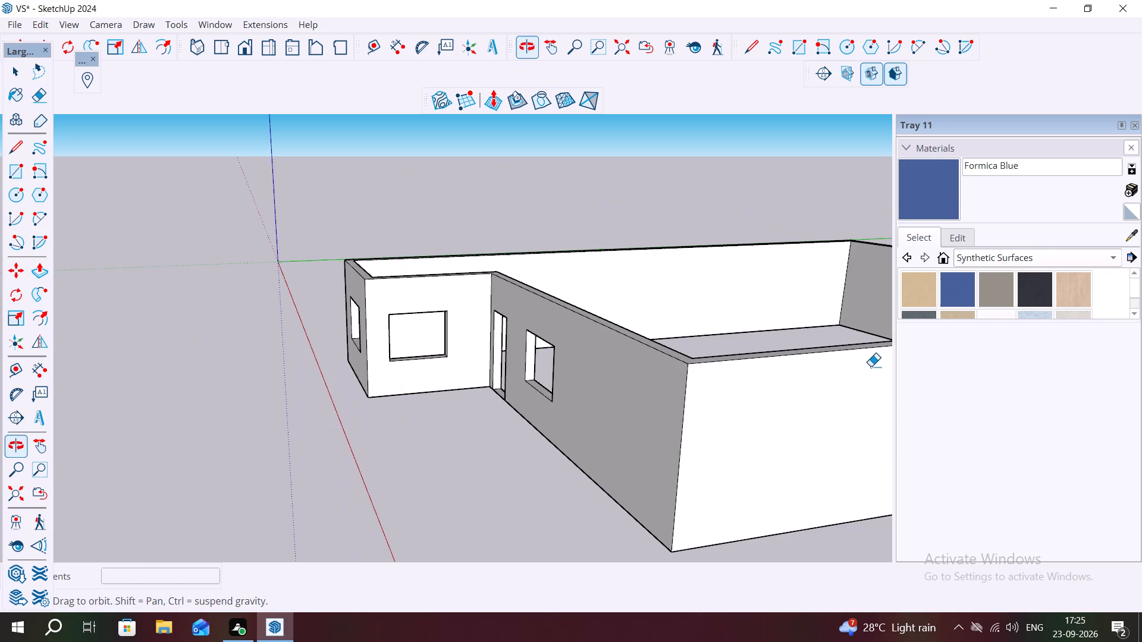
middle_click_drag(750, 356, 840, 306)
scroll(649, 341, "down", 2)
key("Escape")
key("space")
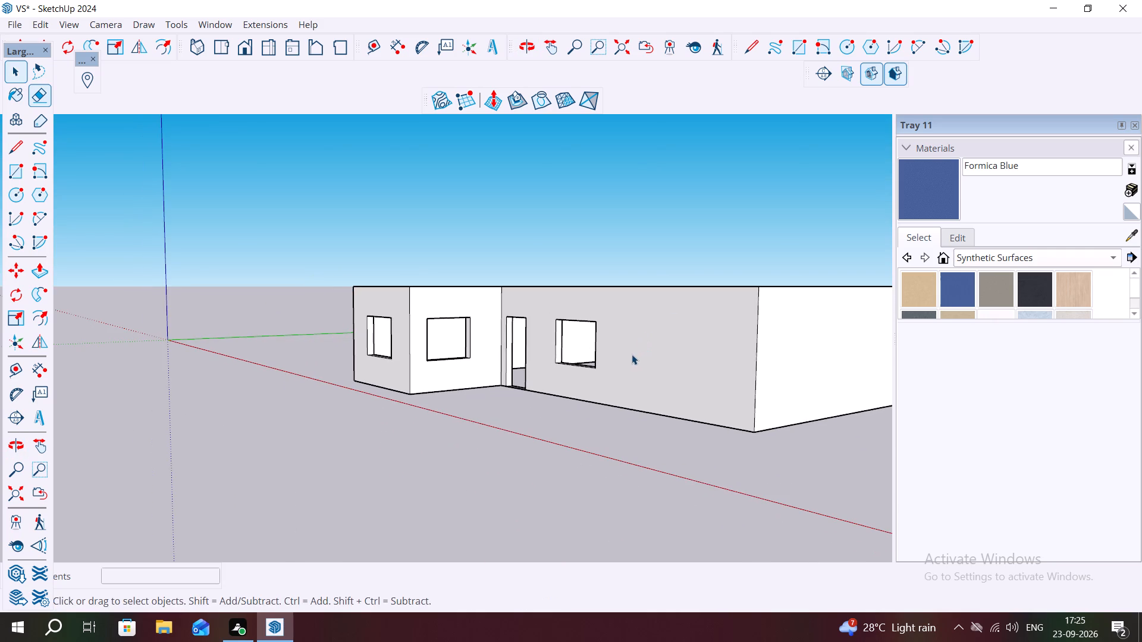
Select all the connected wall geometry and make it a group.
middle_click_drag(633, 354, 718, 446)
triple_click(717, 374)
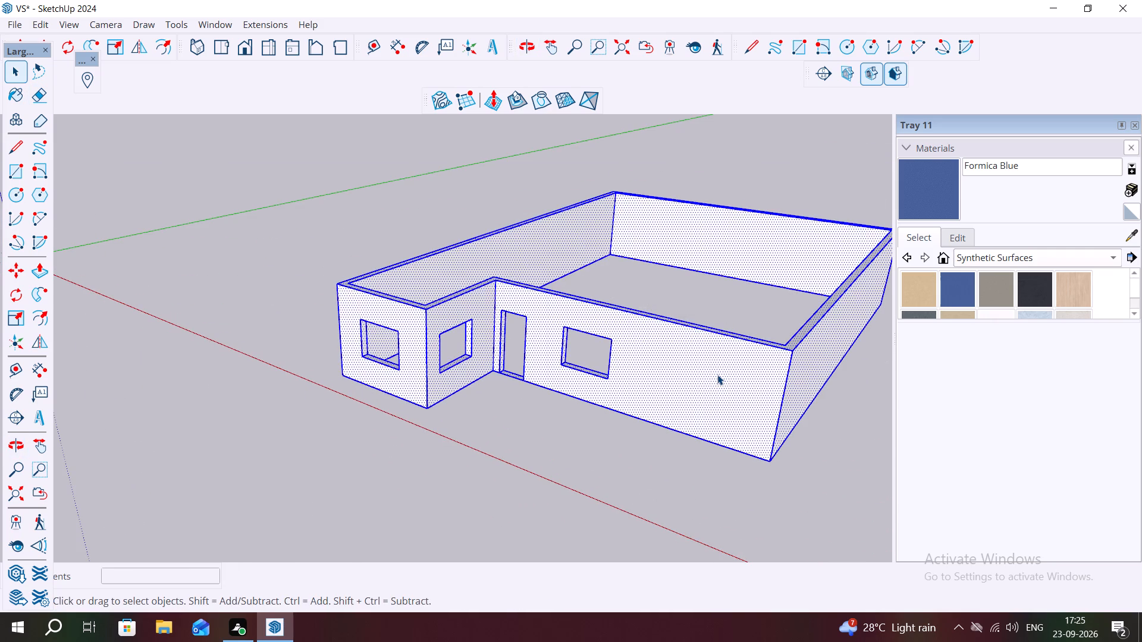
right_click(717, 374)
left_click(772, 231)
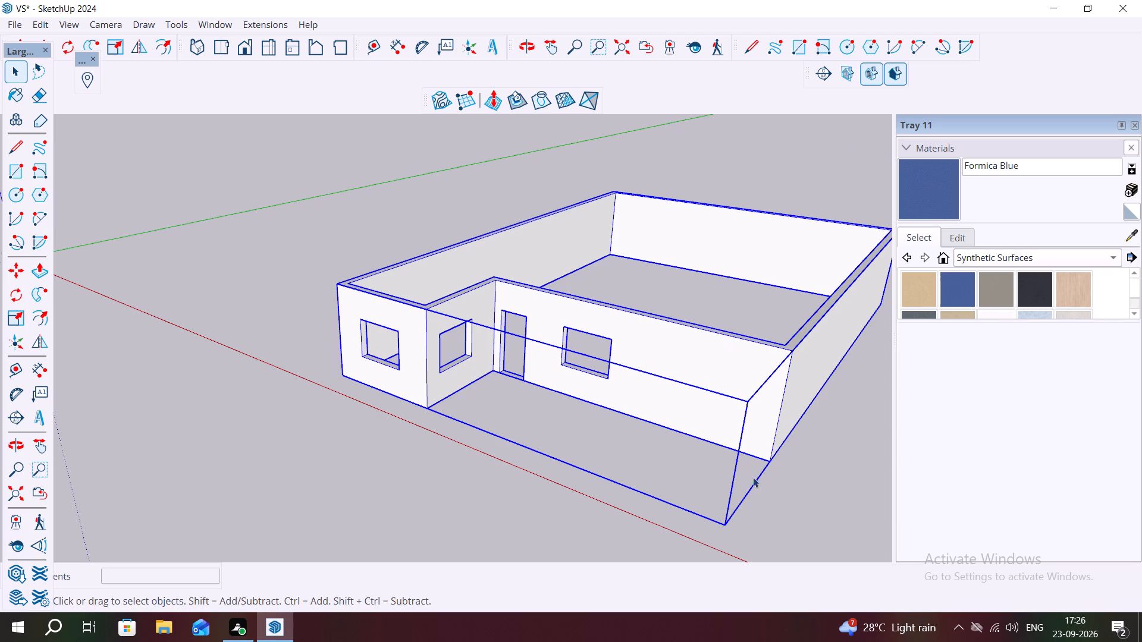
left_click(798, 493)
Examine the front of the grouped walls around the door and window openings.
middle_click_drag(655, 416, 697, 402)
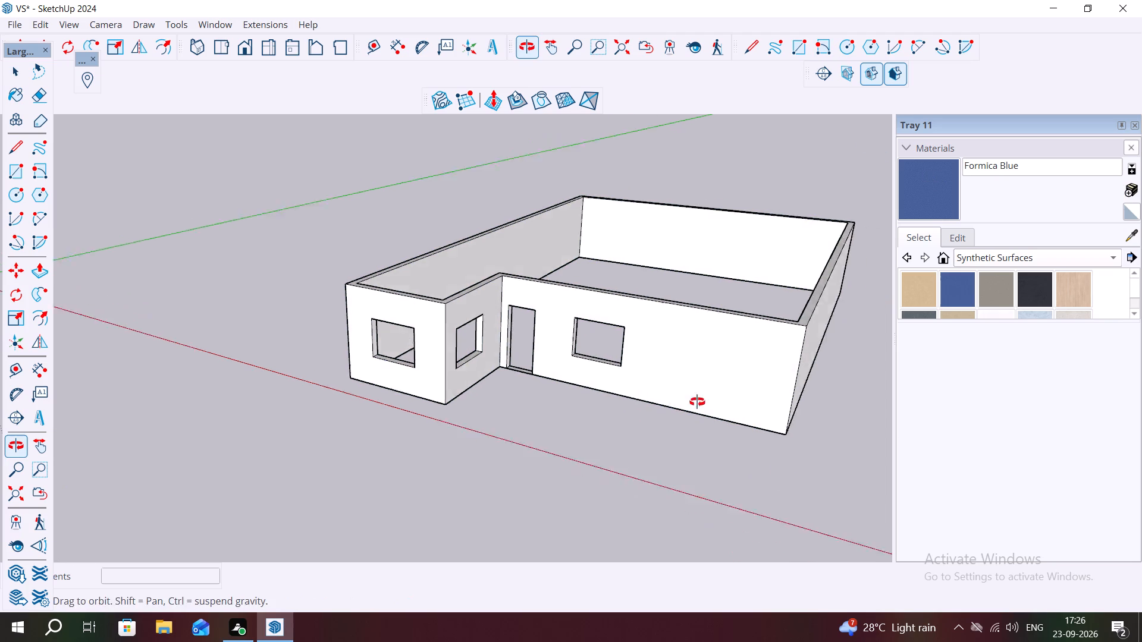
middle_click_drag(697, 402, 718, 388)
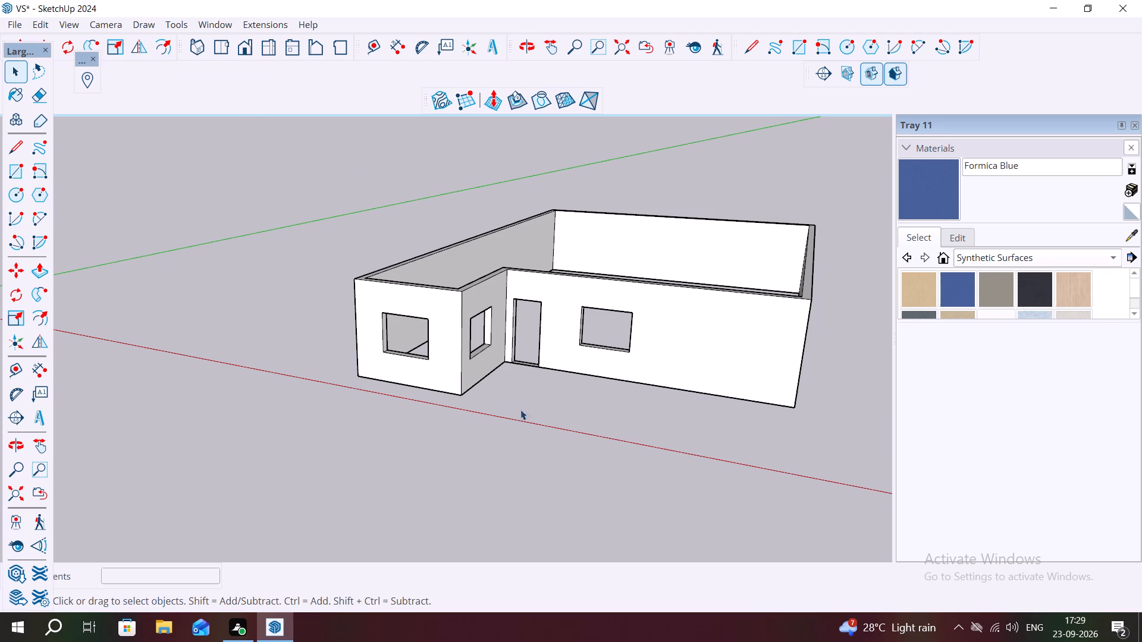
middle_click_drag(535, 394, 670, 363)
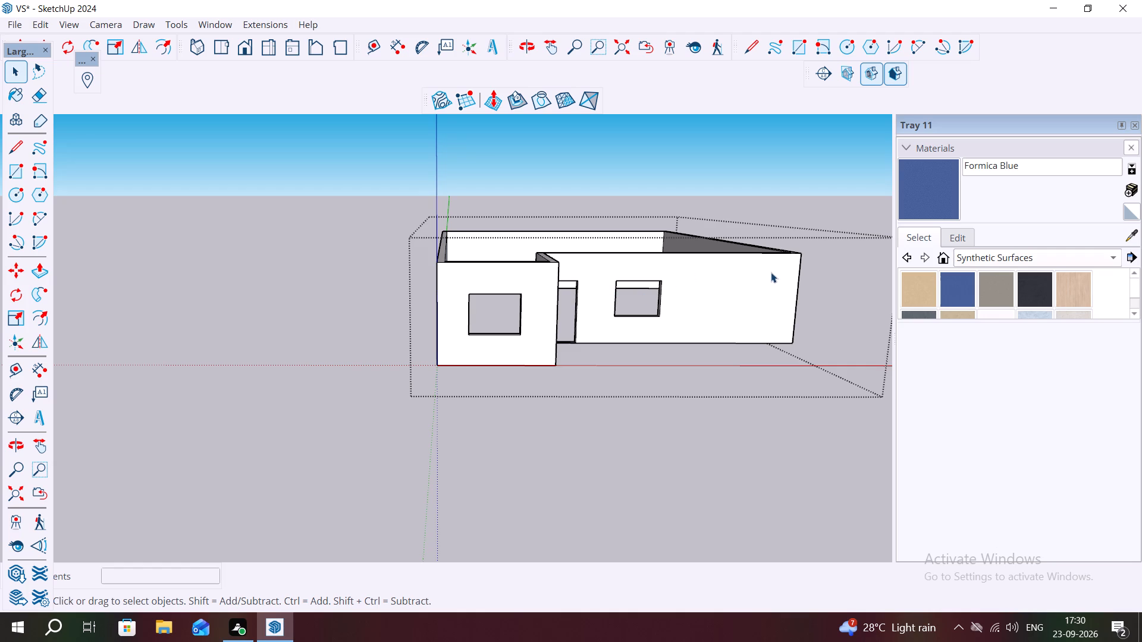
scroll(561, 320, "up", 1)
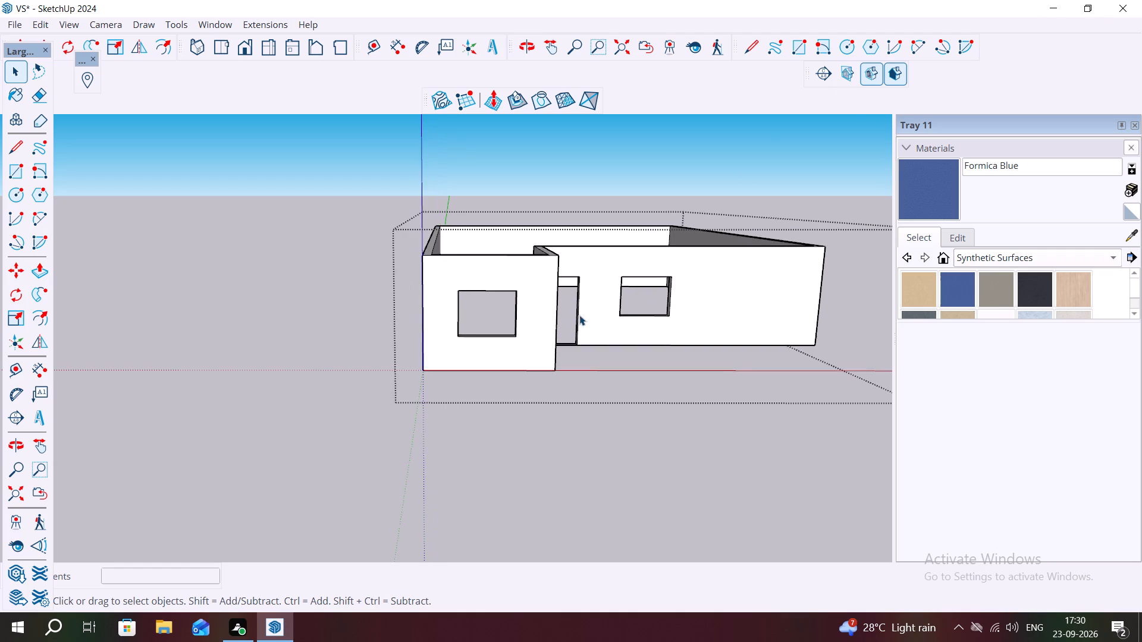
scroll(622, 312, "up", 2)
middle_click_drag(598, 309, 588, 309)
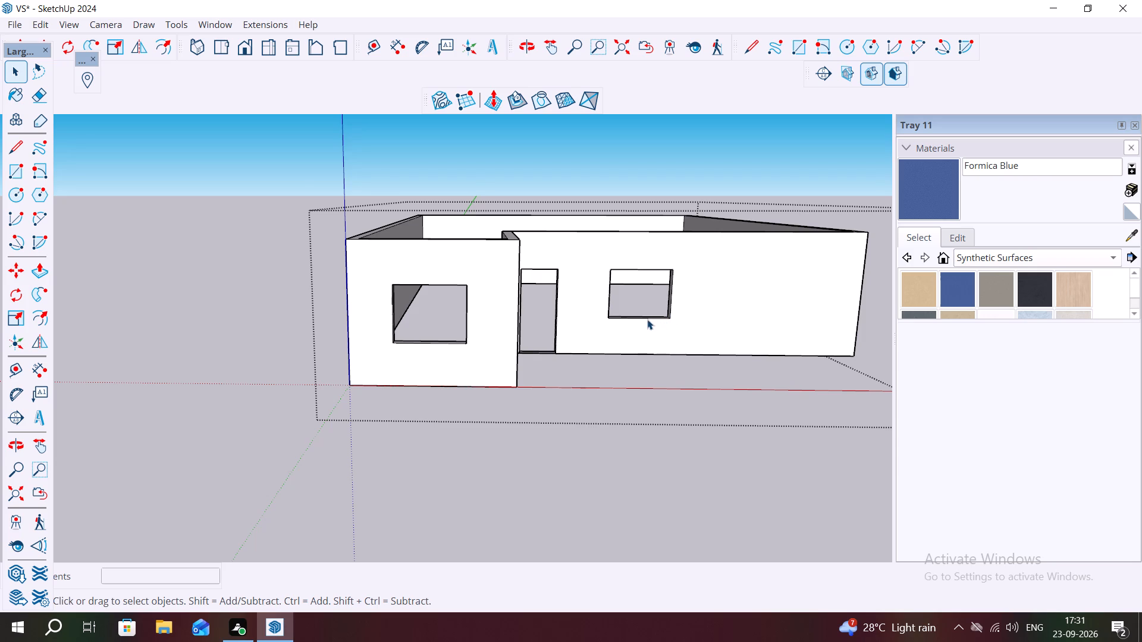
scroll(647, 319, "up", 1)
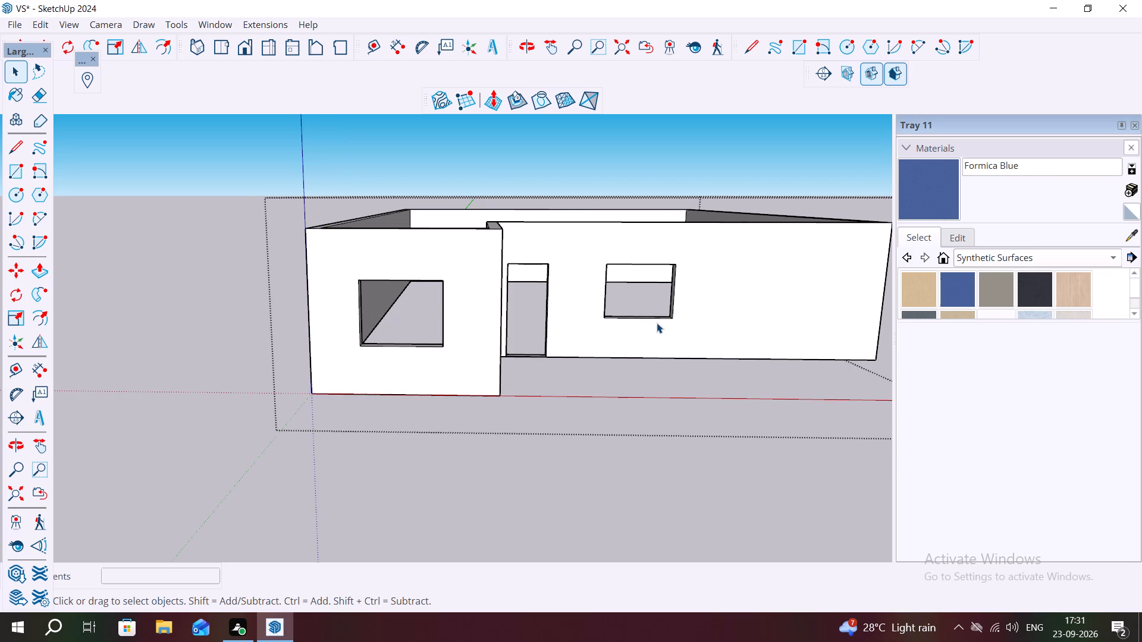
scroll(657, 323, "up", 1)
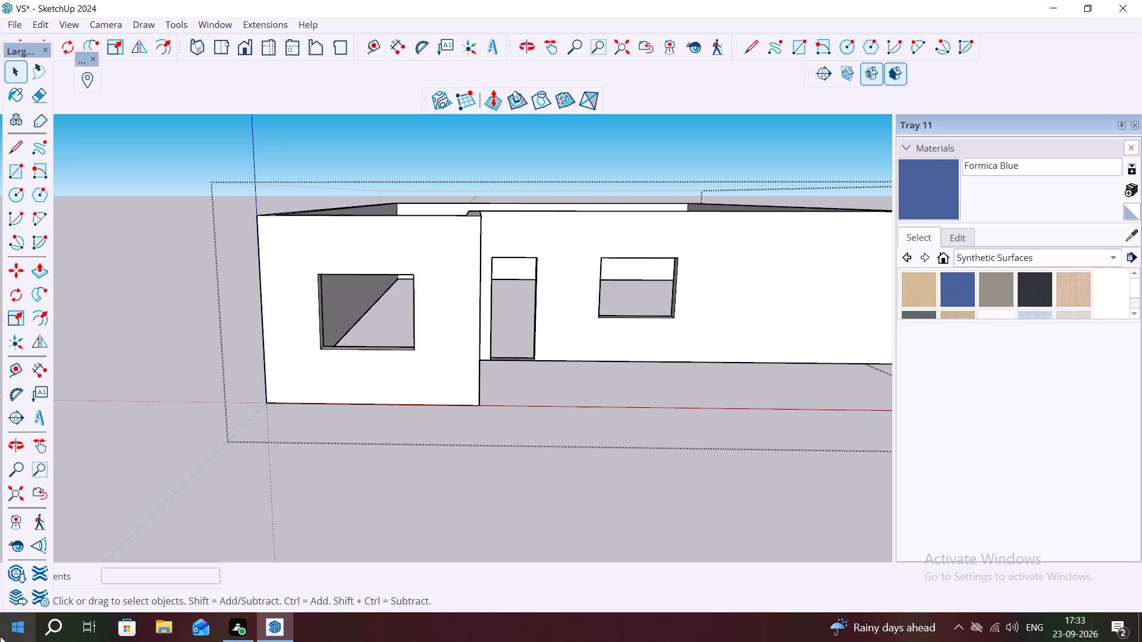
scroll(495, 306, "down", 1)
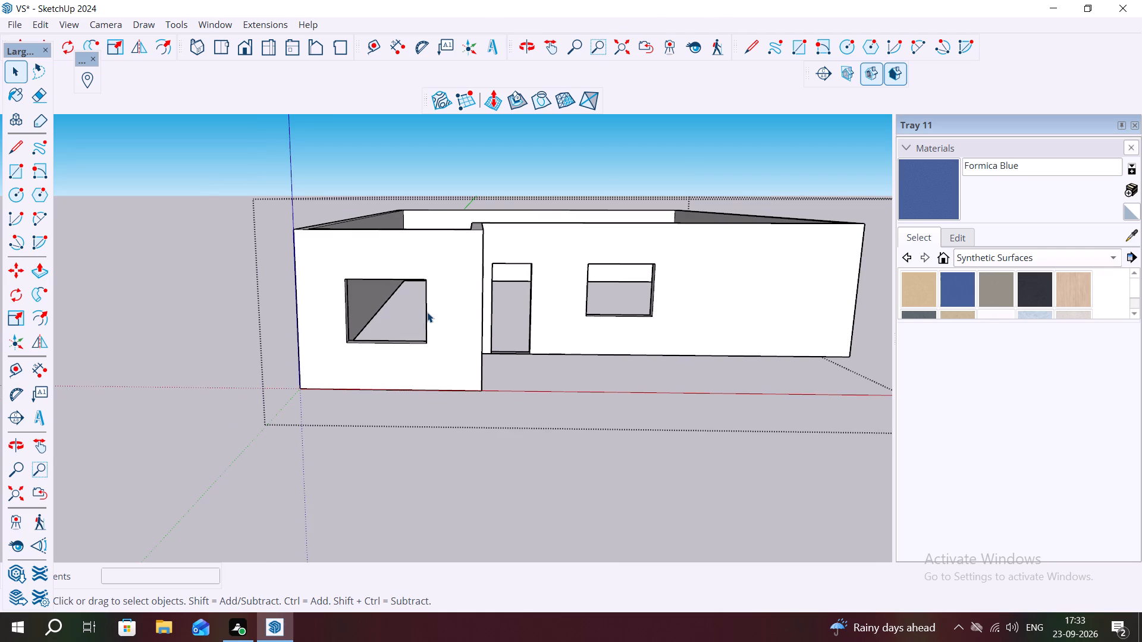
Draw a full-height rectangle about 6' 2" by 10' around the window on the projecting front wall's outer face.
middle_click_drag(435, 314, 473, 314)
scroll(349, 306, "up", 4)
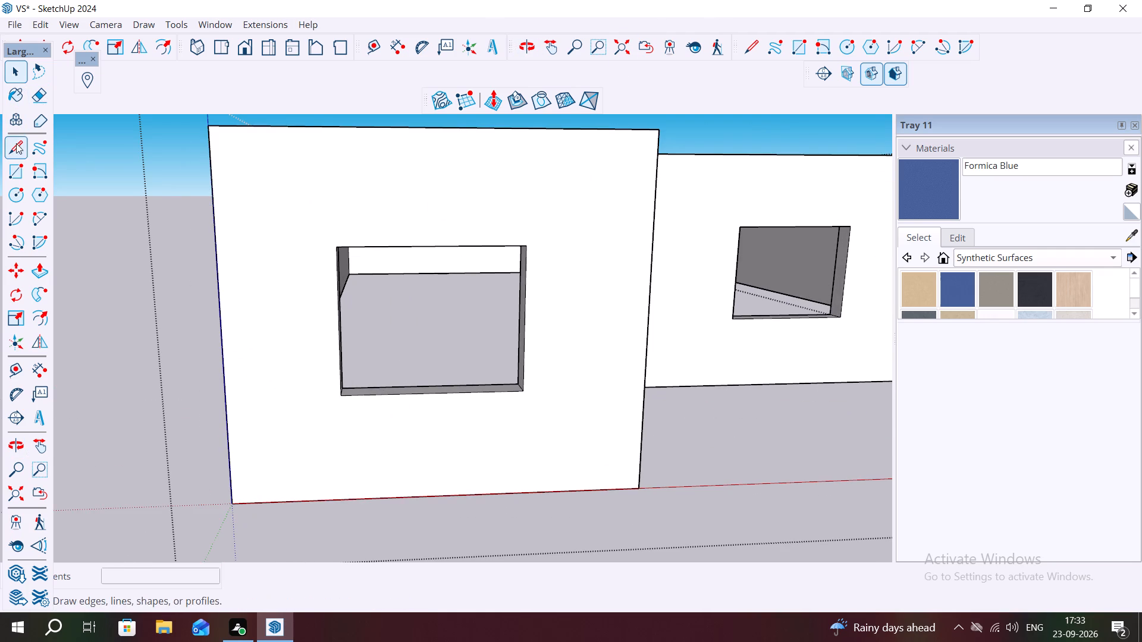
left_click(18, 170)
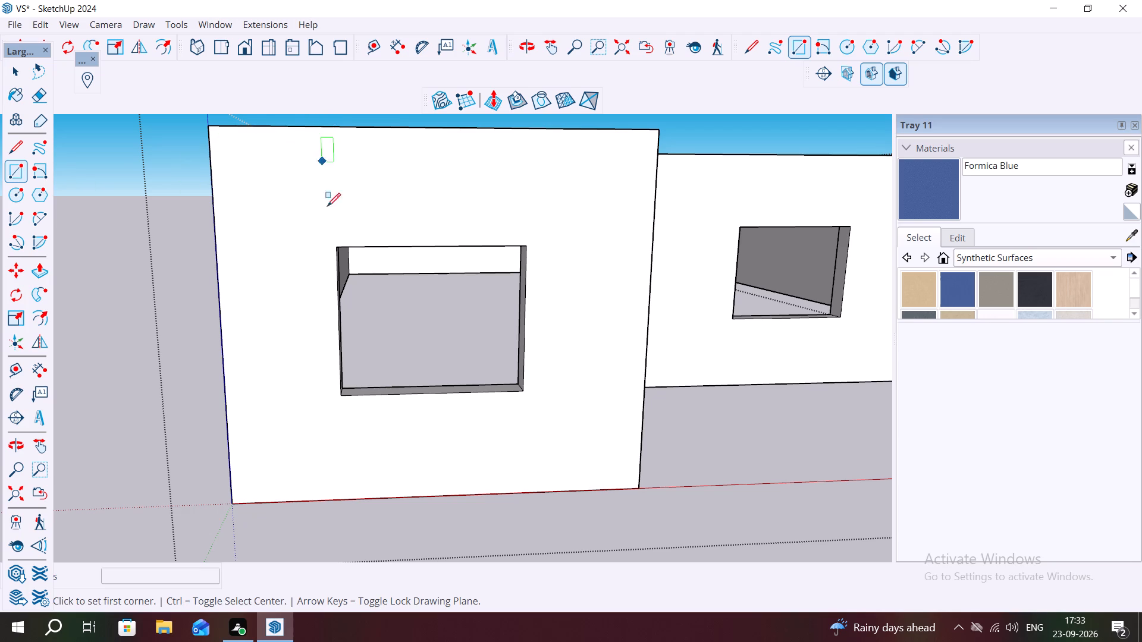
left_click(335, 246)
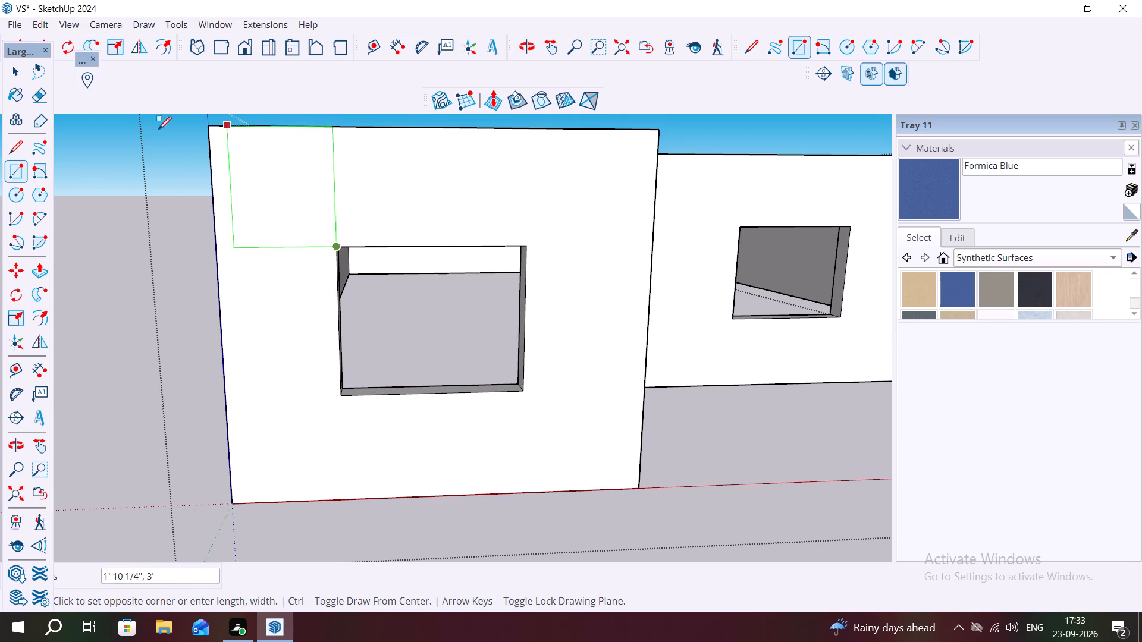
left_click(18, 168)
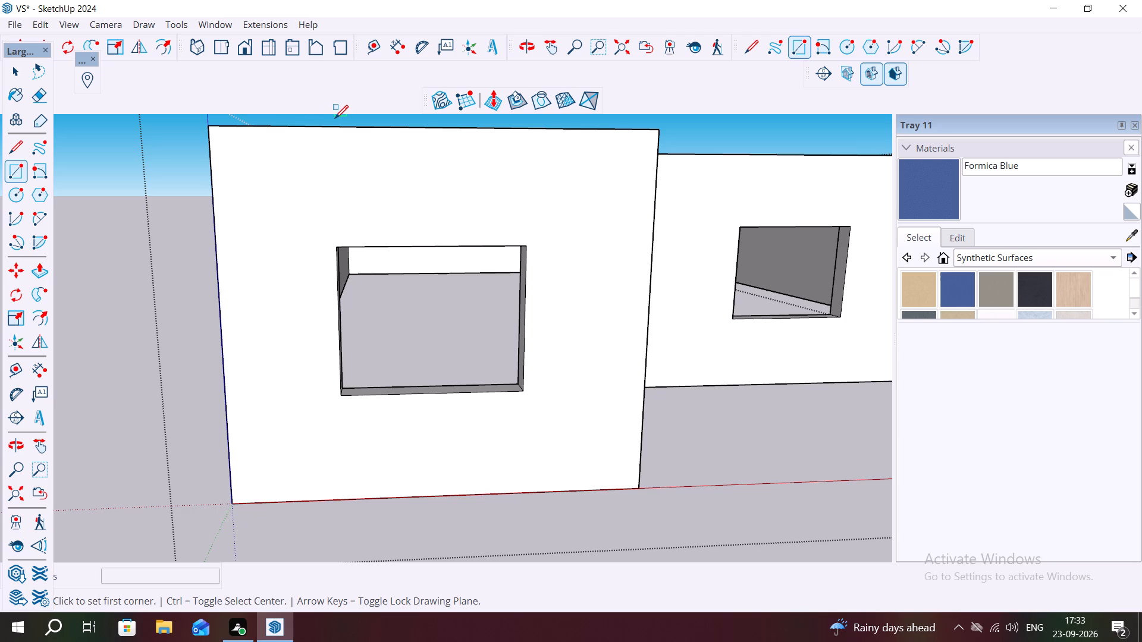
left_click(313, 129)
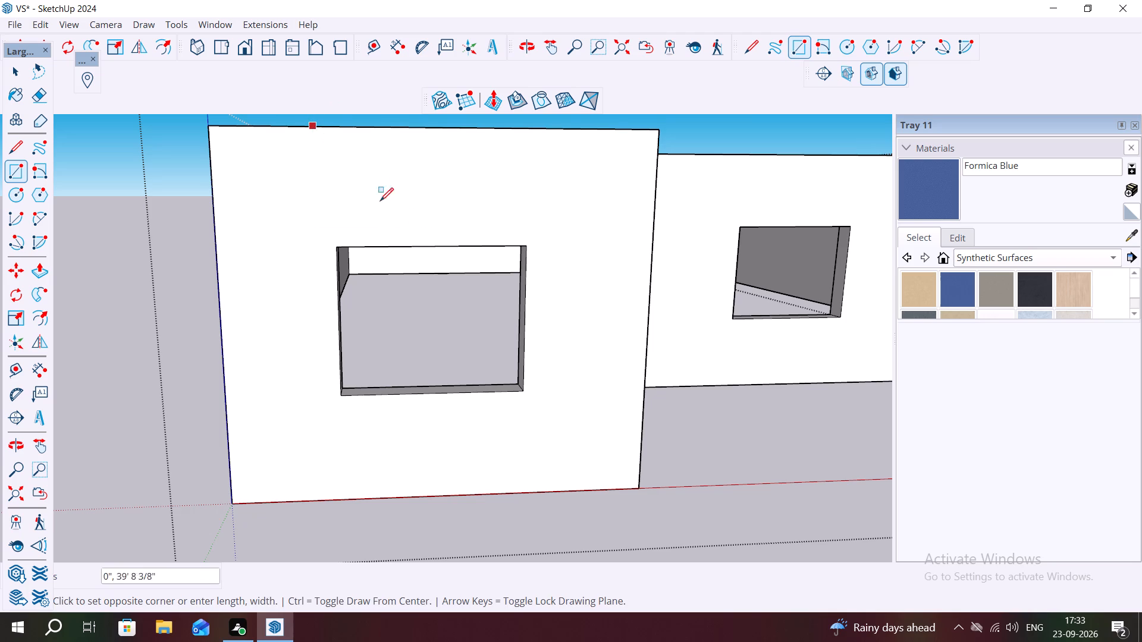
left_click(549, 494)
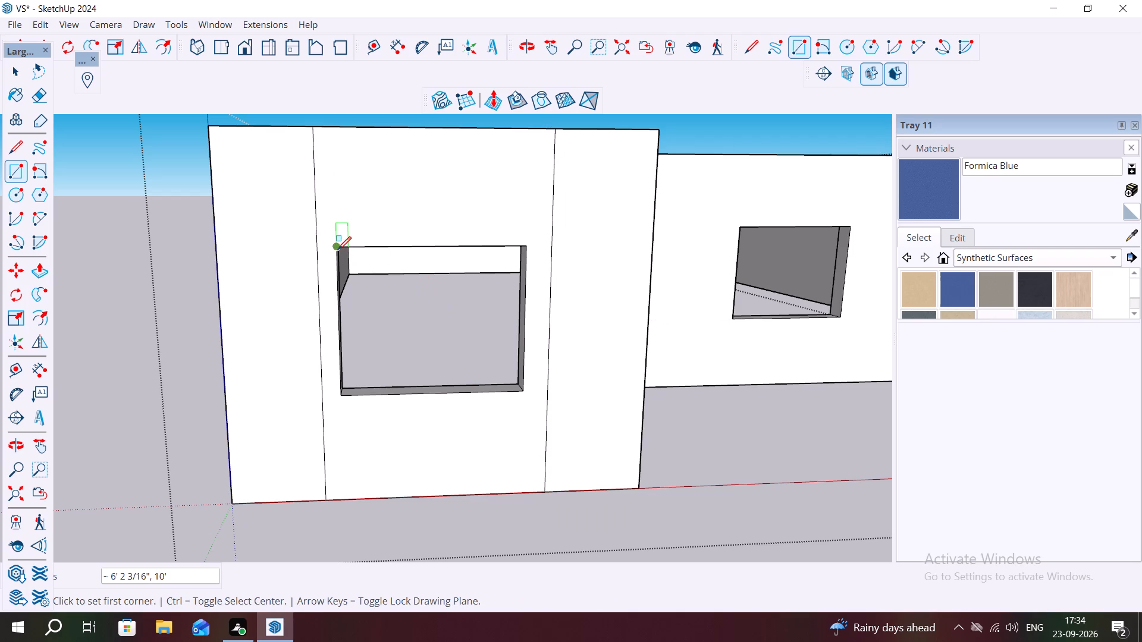
Cover the projecting front wall's window opening with a 5' by 4' rectangle, corner to corner.
left_click(338, 250)
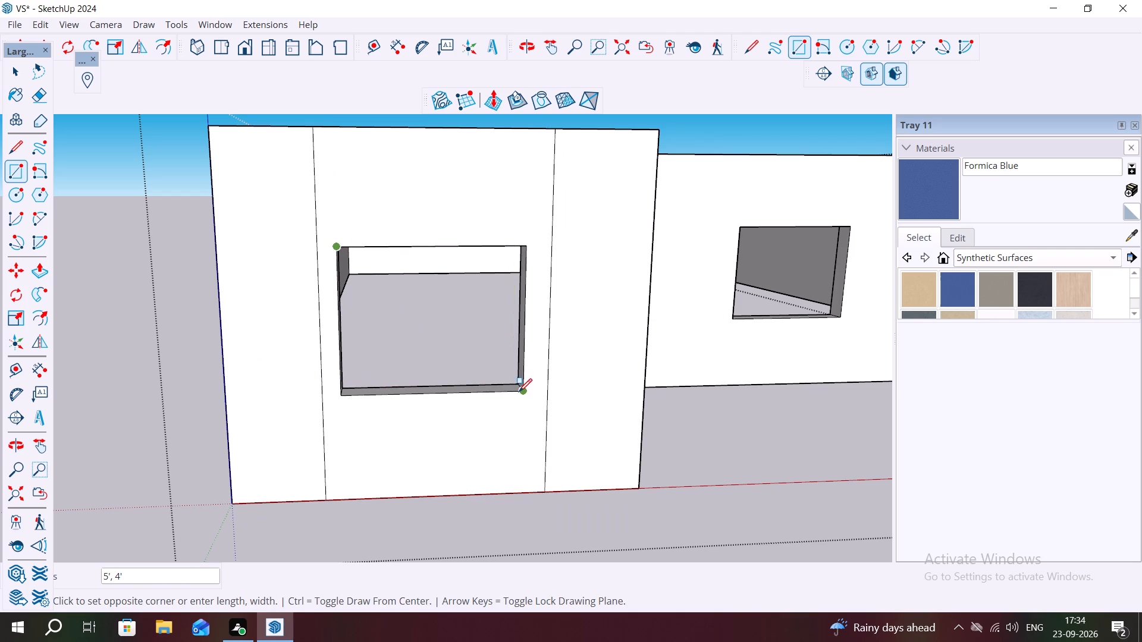
left_click(521, 392)
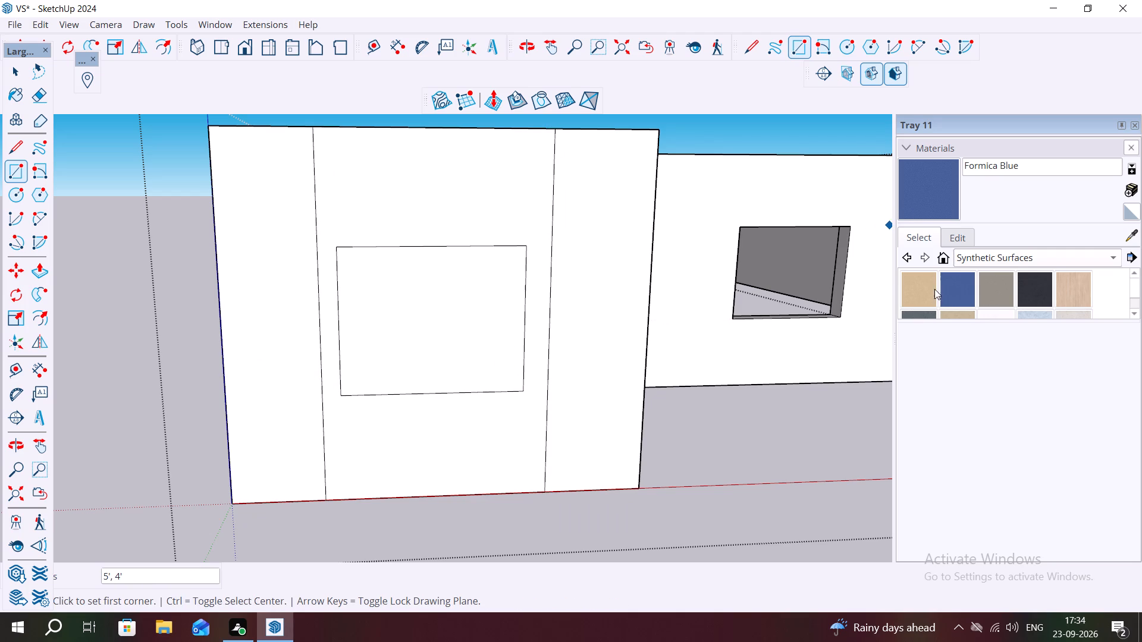
Paint the new window pane with Translucent Glass Blue from the Glass and Mirrors materials.
scroll(959, 288, "down", 2)
left_click(1001, 260)
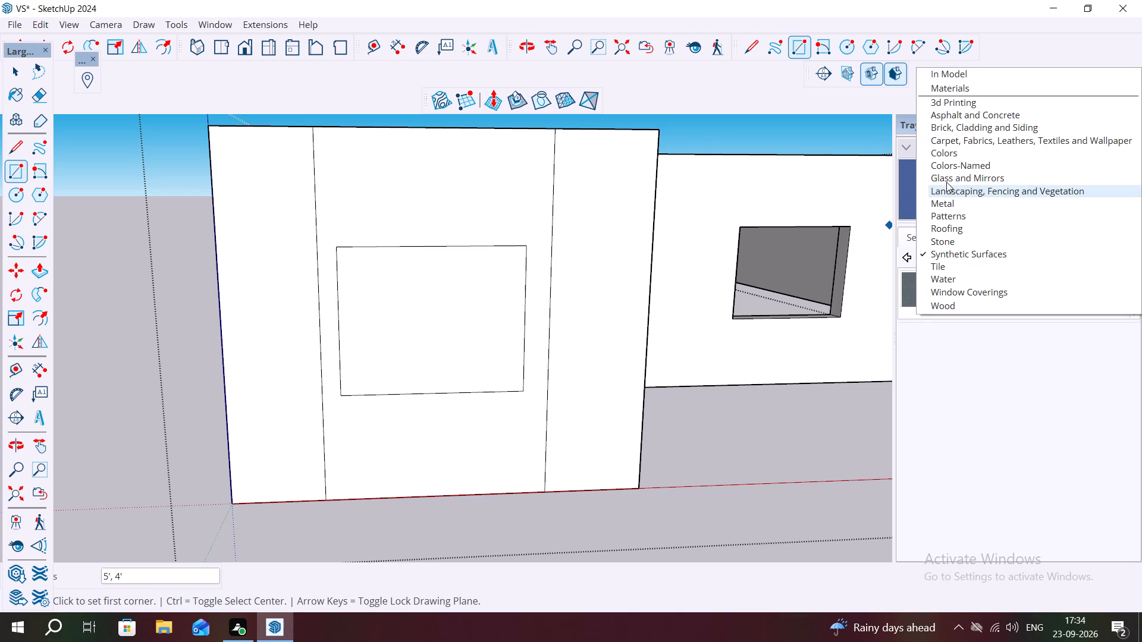
left_click(949, 175)
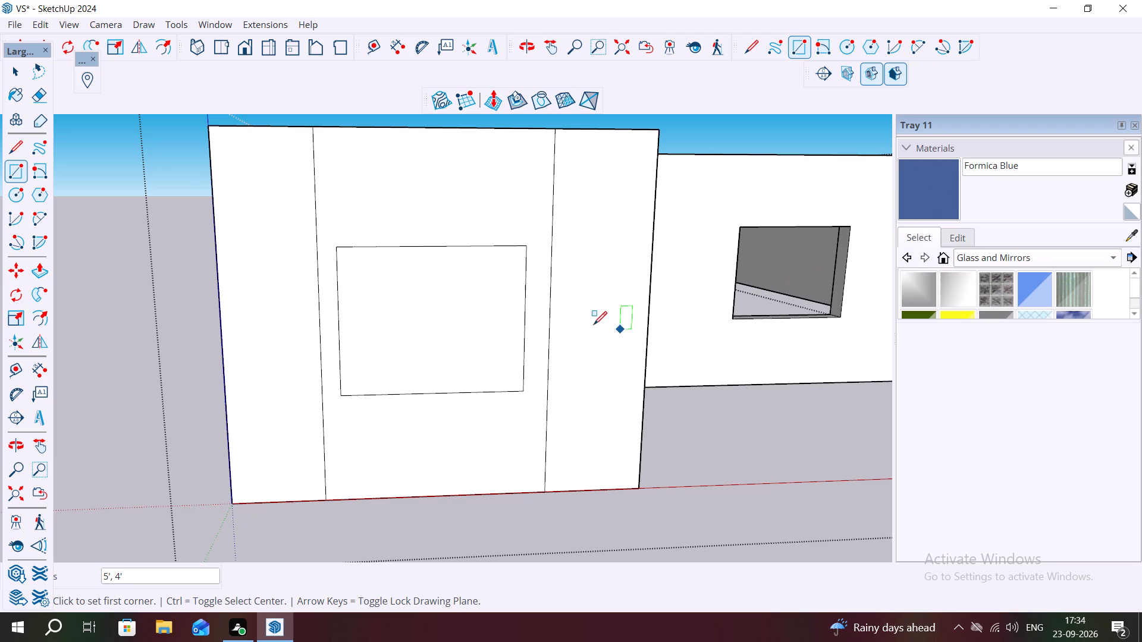
left_click(1028, 281)
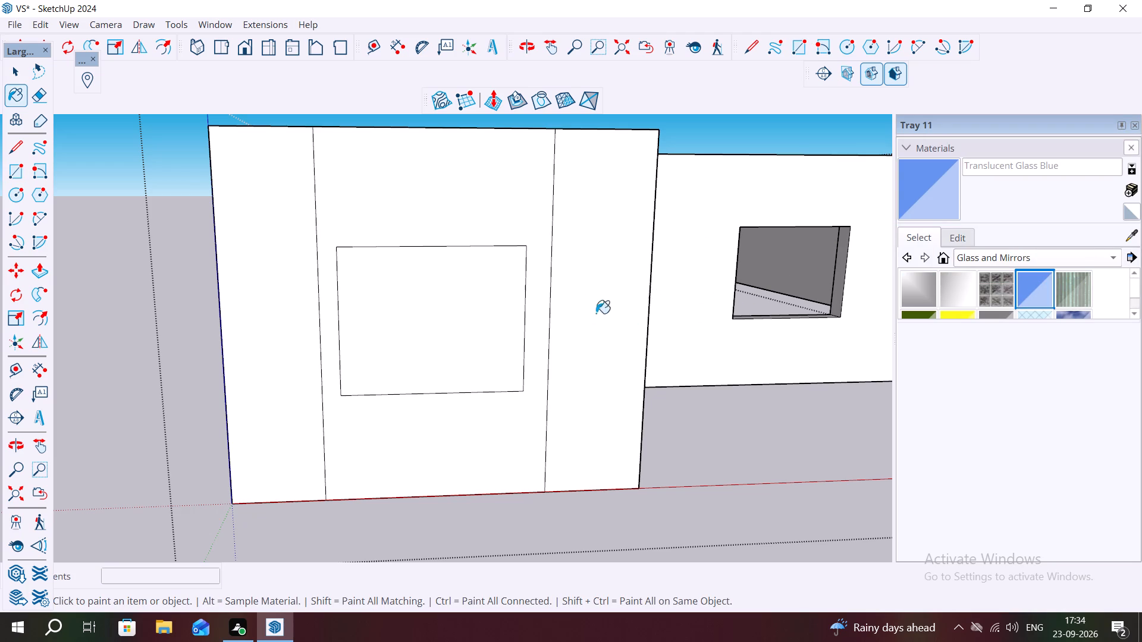
left_click(493, 325)
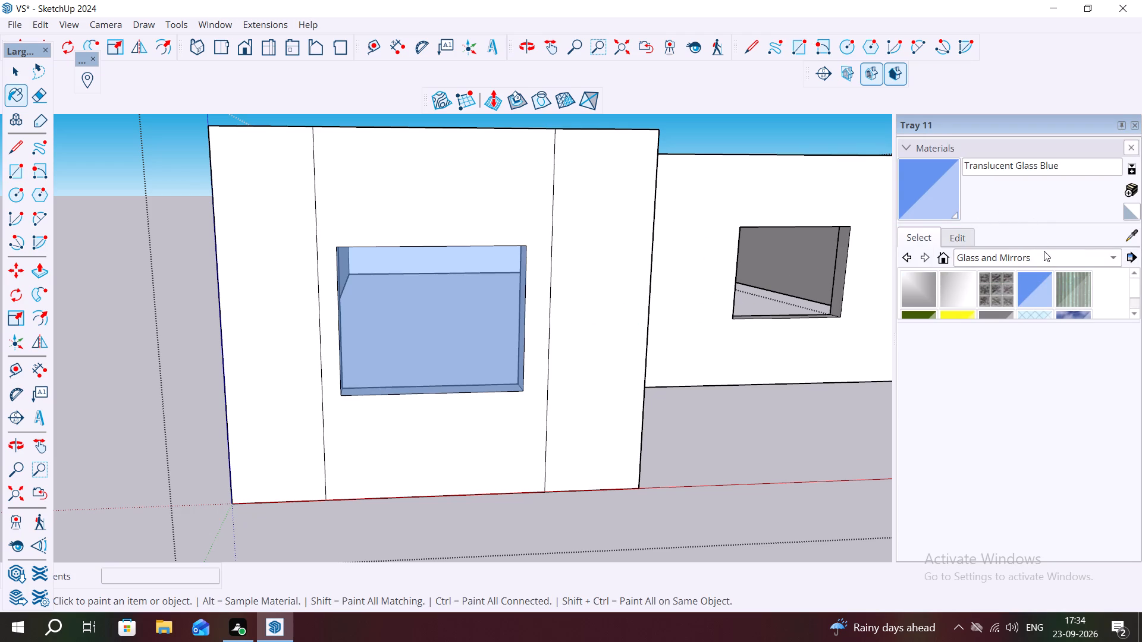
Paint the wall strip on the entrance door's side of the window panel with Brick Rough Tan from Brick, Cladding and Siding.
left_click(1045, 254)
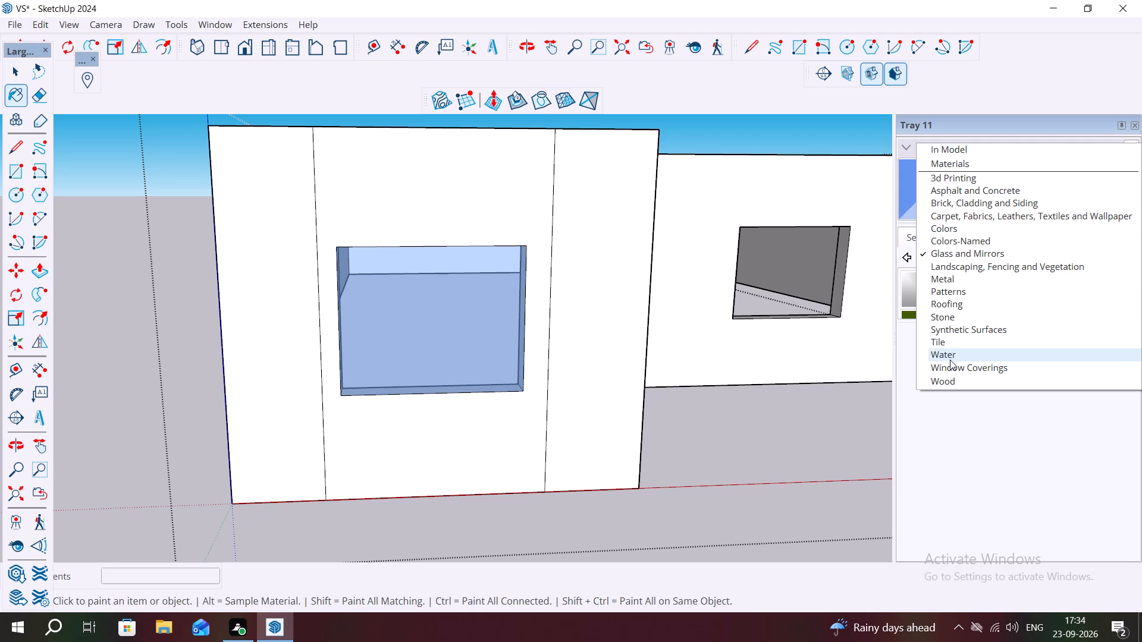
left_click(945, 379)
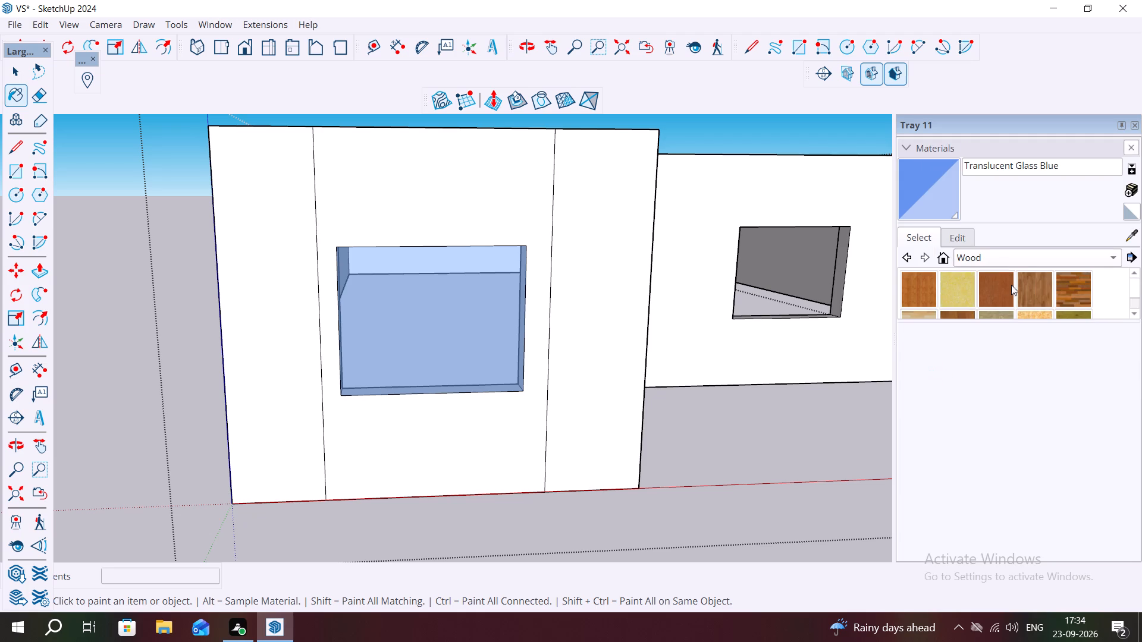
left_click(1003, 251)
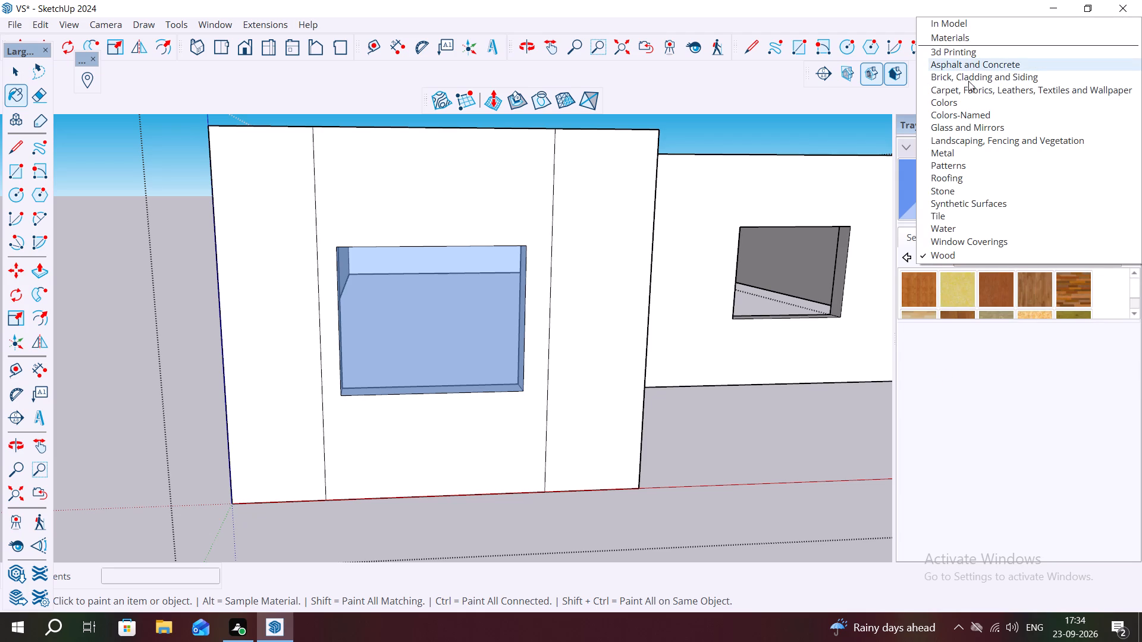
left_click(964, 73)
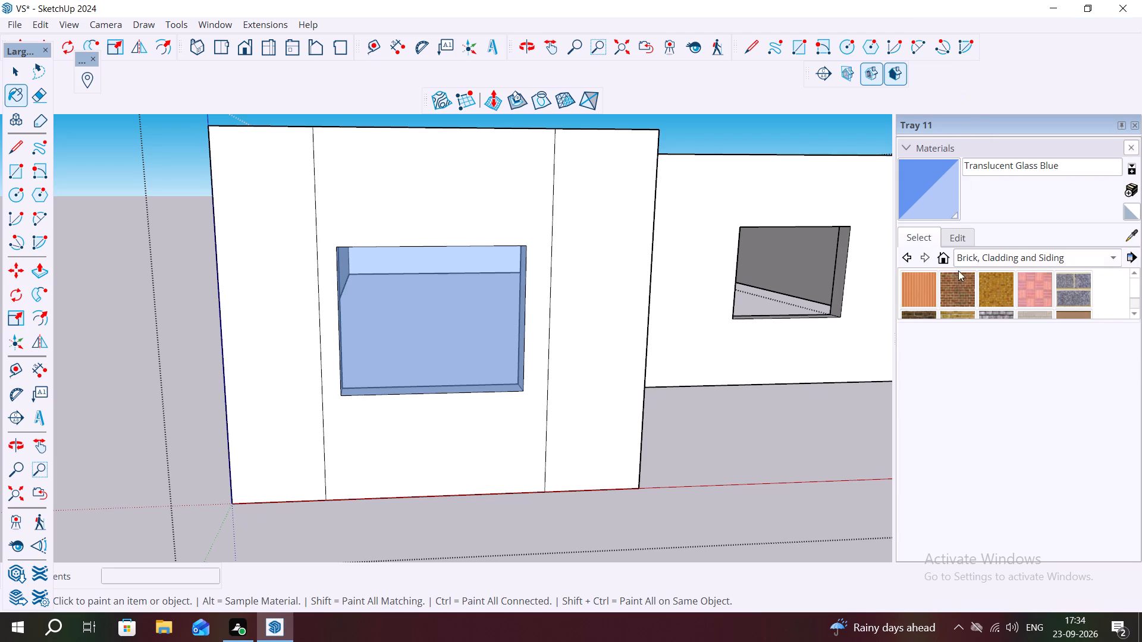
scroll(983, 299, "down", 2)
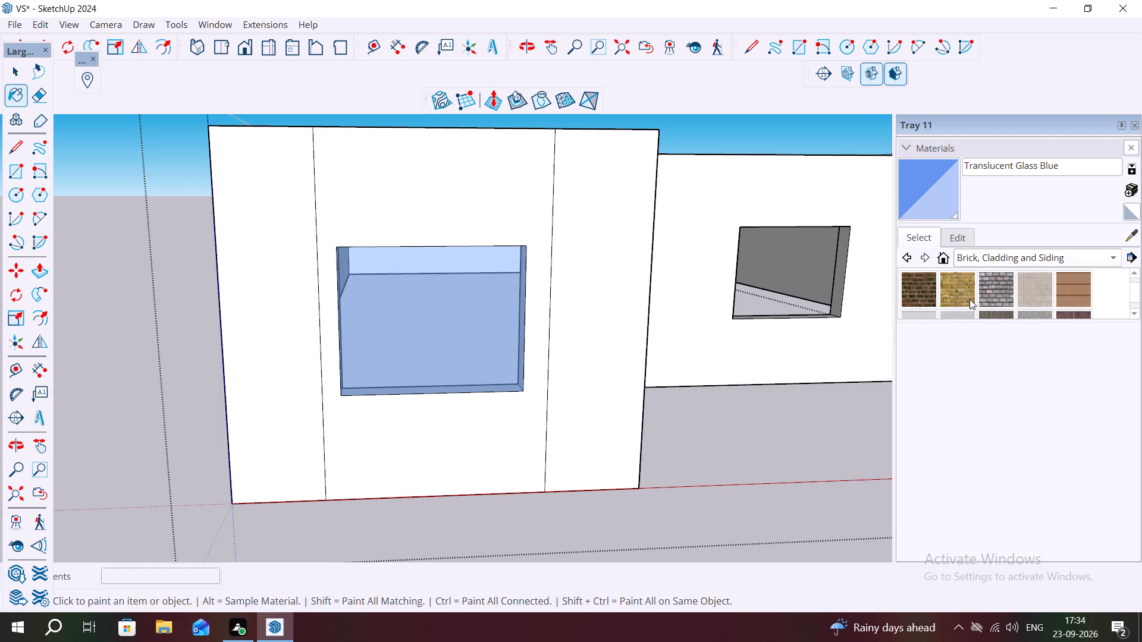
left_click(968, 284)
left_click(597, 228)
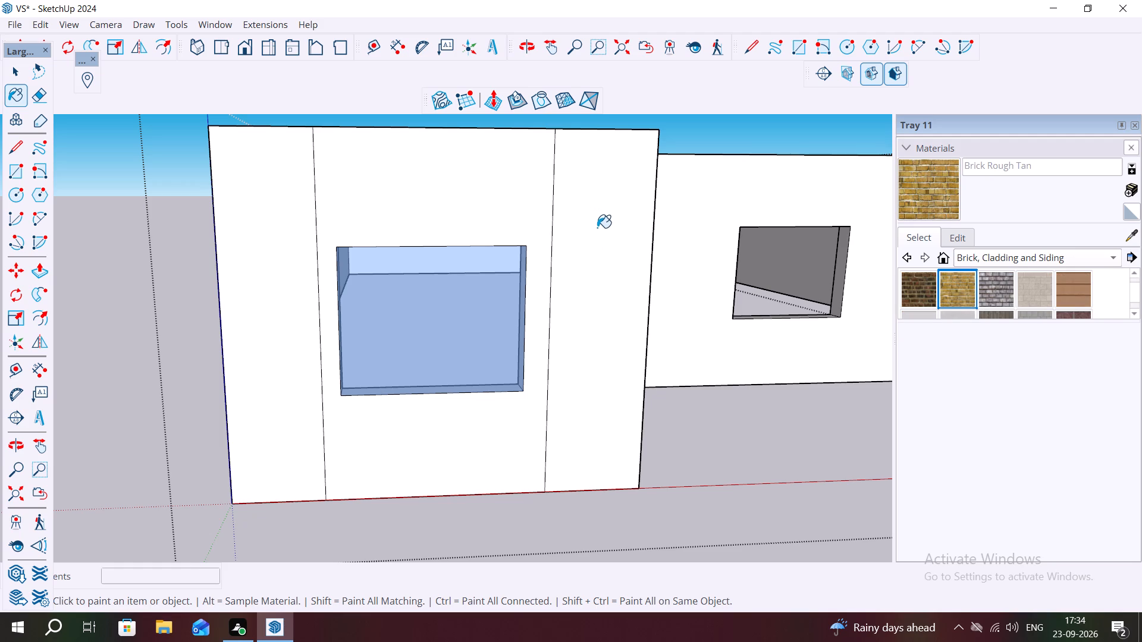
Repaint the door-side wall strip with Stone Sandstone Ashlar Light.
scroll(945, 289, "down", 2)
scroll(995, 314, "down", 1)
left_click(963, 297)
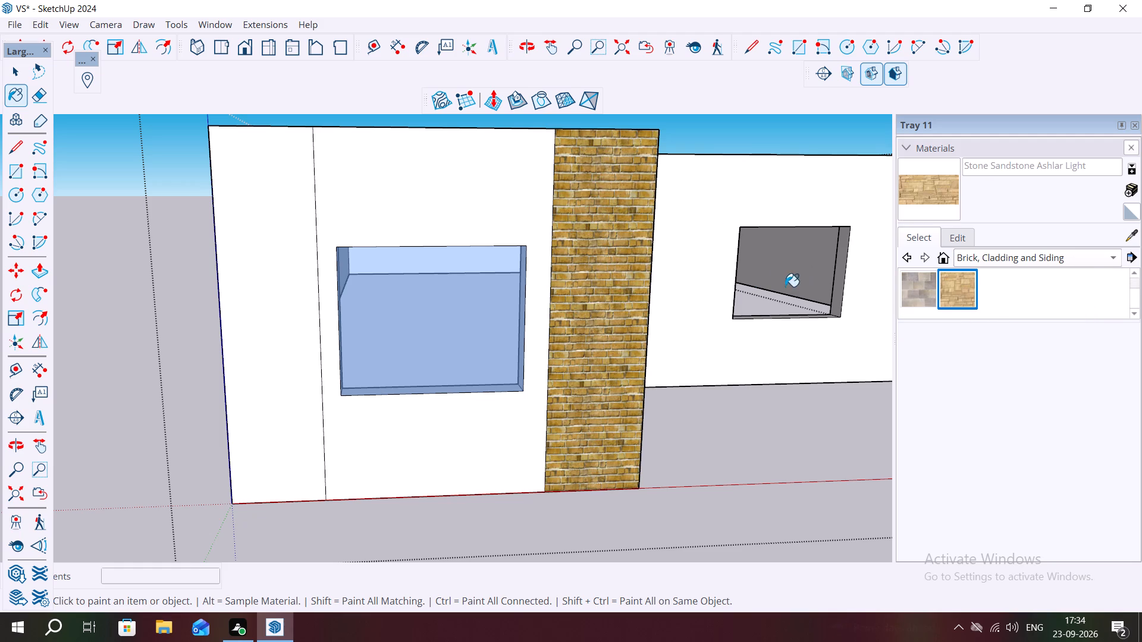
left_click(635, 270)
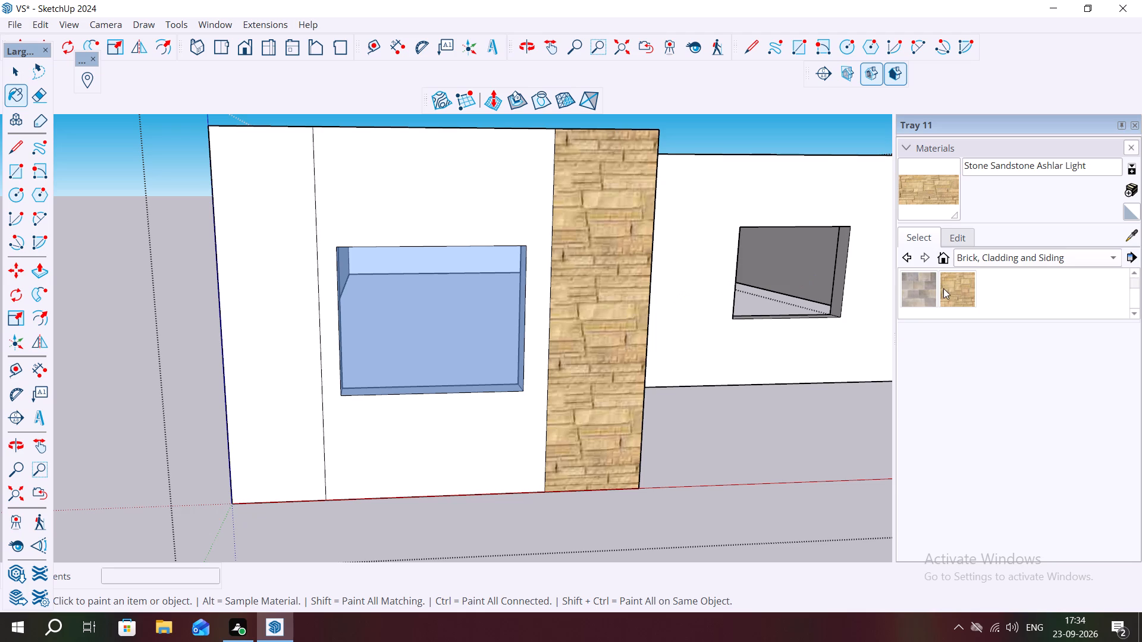
Repaint the door-side wall strip with Cladding Siding White.
scroll(943, 288, "up", 2)
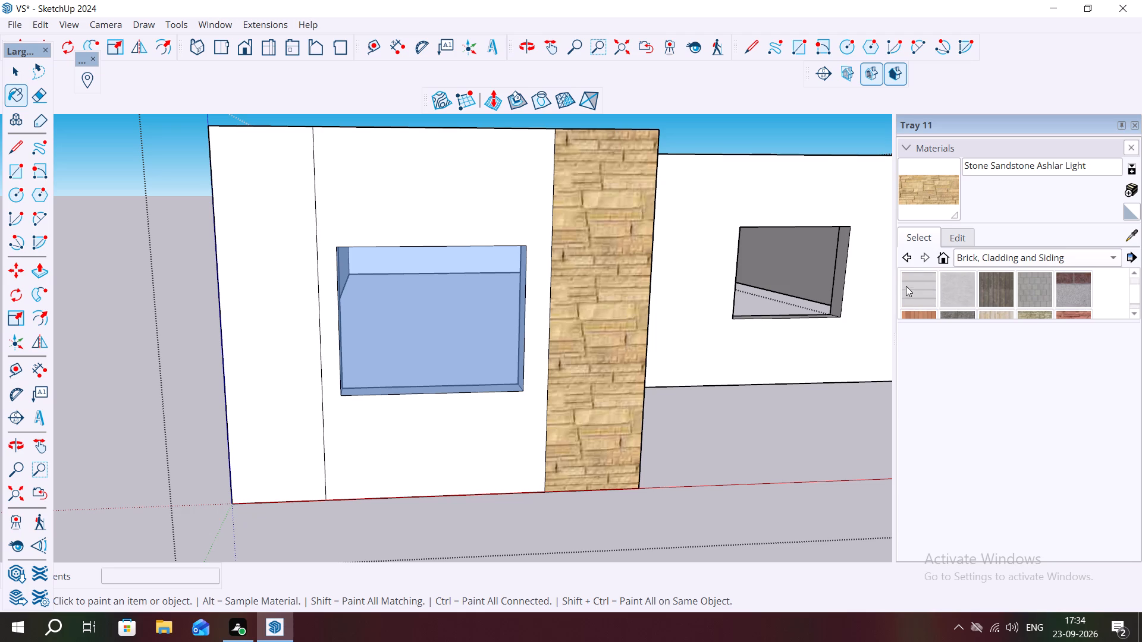
left_click(914, 285)
left_click(575, 249)
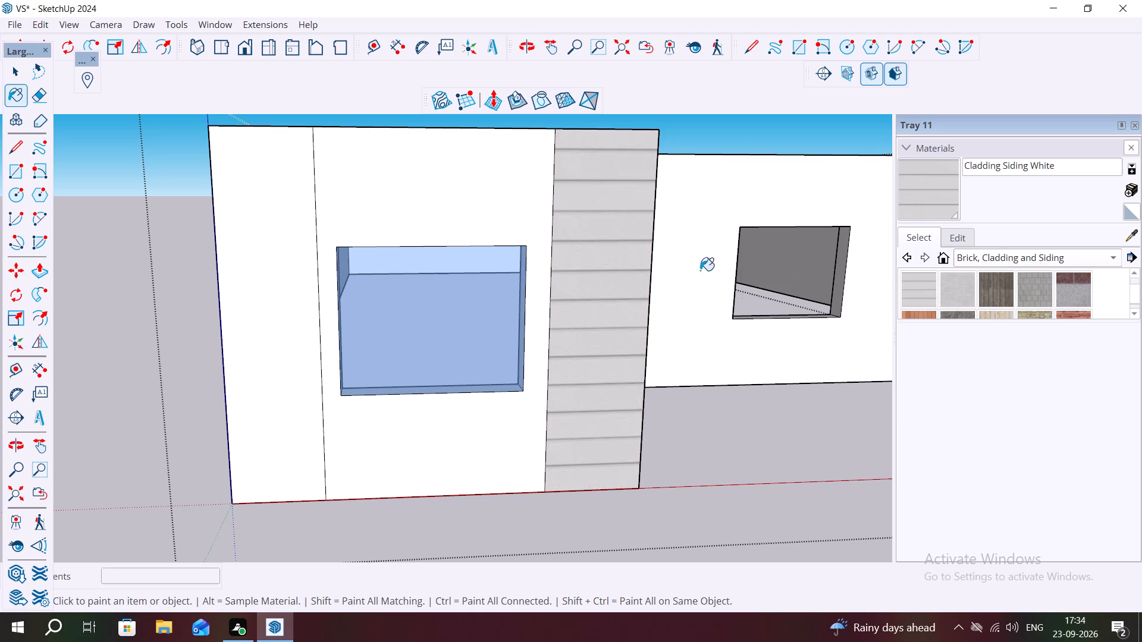
Paint the full-height wall panel around the glass window with Cladding Siding Tan.
scroll(1018, 304, "up", 3)
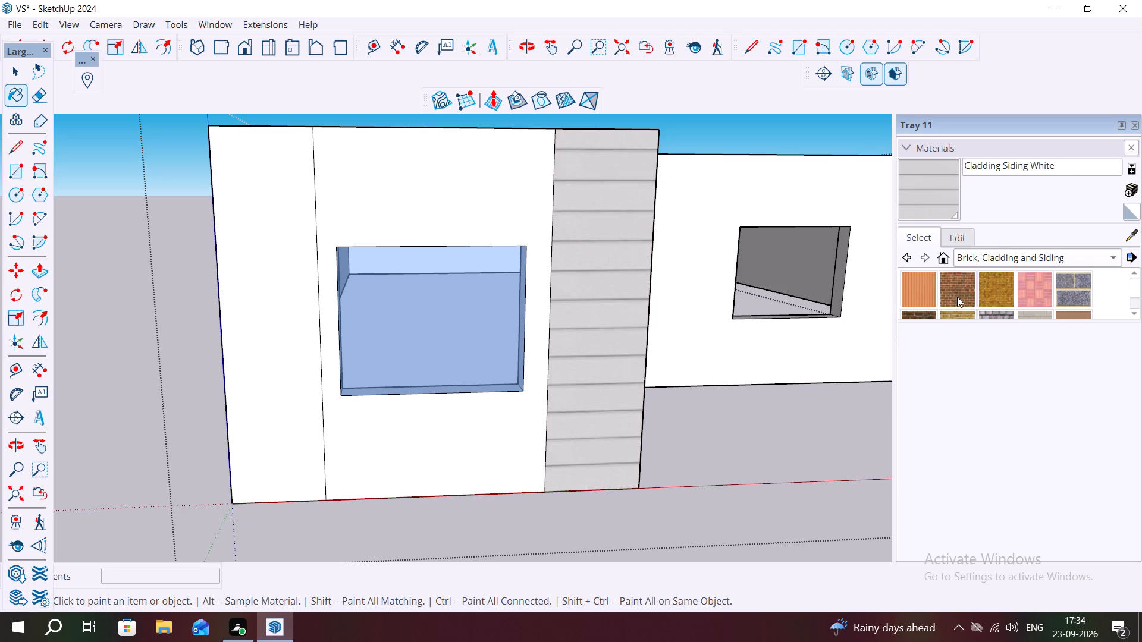
scroll(957, 297, "up", 4)
scroll(942, 286, "down", 3)
scroll(1035, 294, "up", 1)
left_click(1069, 288)
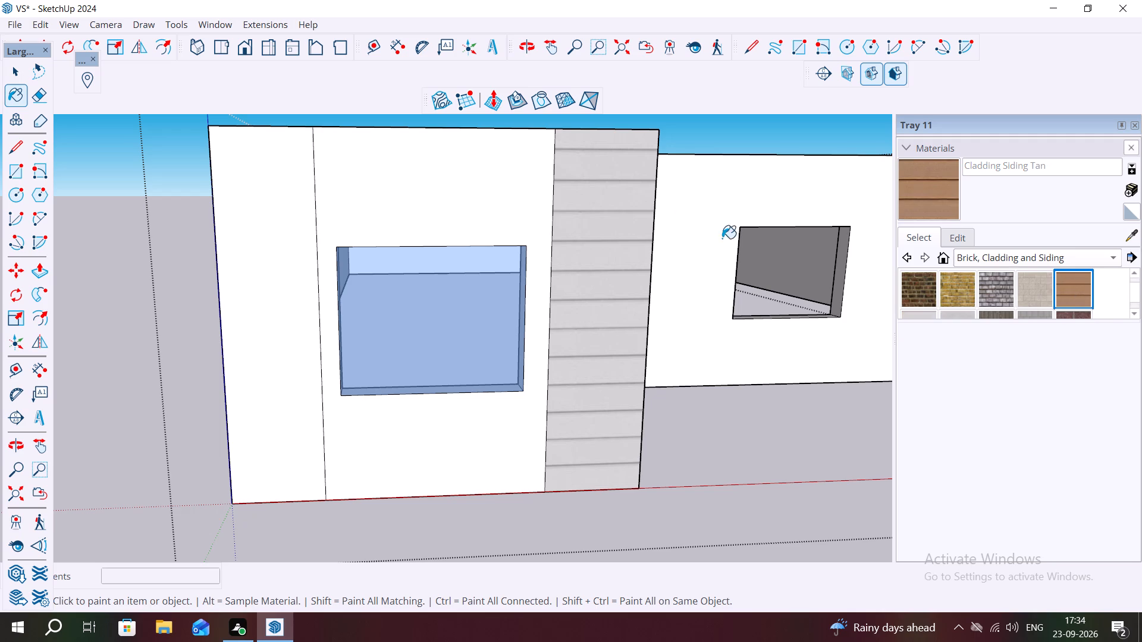
left_click(452, 158)
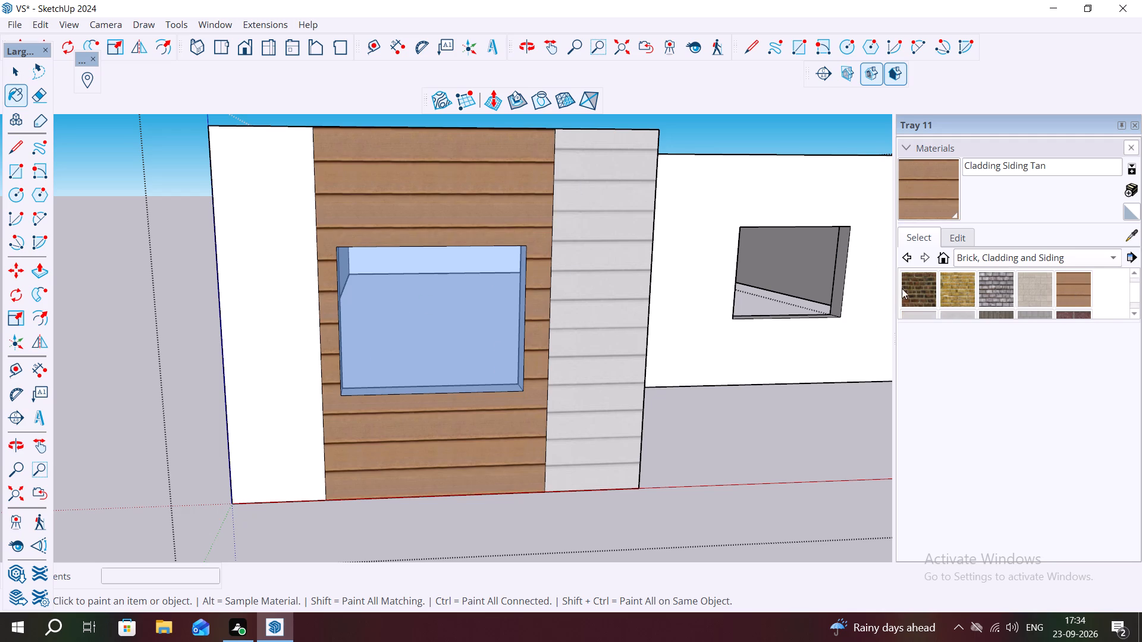
Paint the remaining plain strip at the front wall's outer corner with Cladding Siding White.
scroll(989, 302, "down", 2)
scroll(935, 309, "down", 2)
scroll(962, 299, "up", 1)
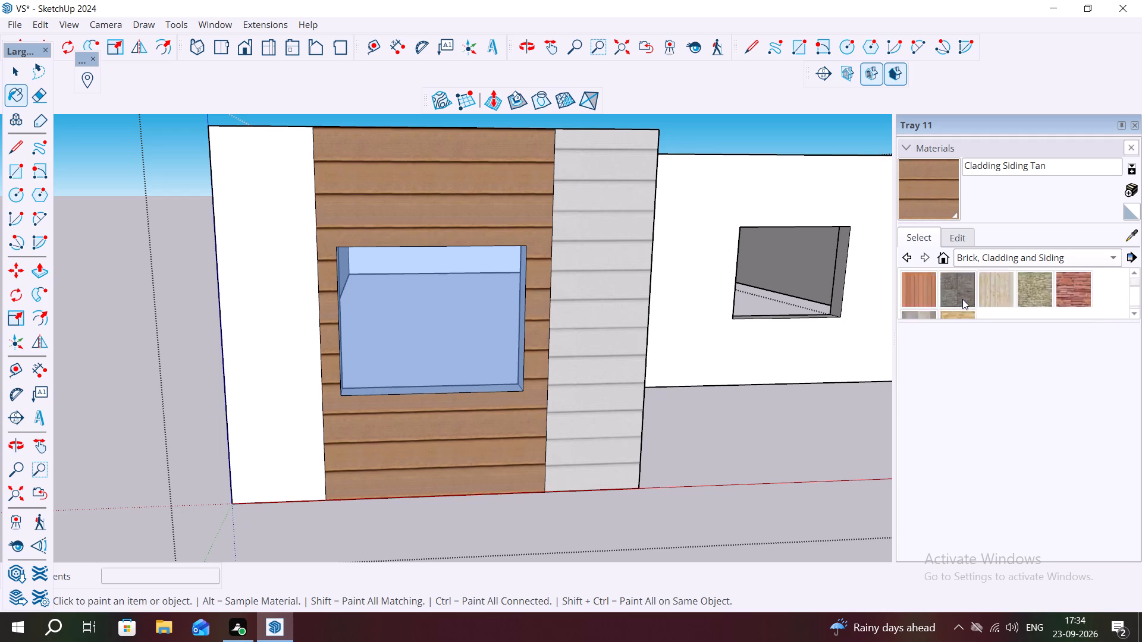
scroll(962, 299, "up", 4)
scroll(961, 298, "down", 3)
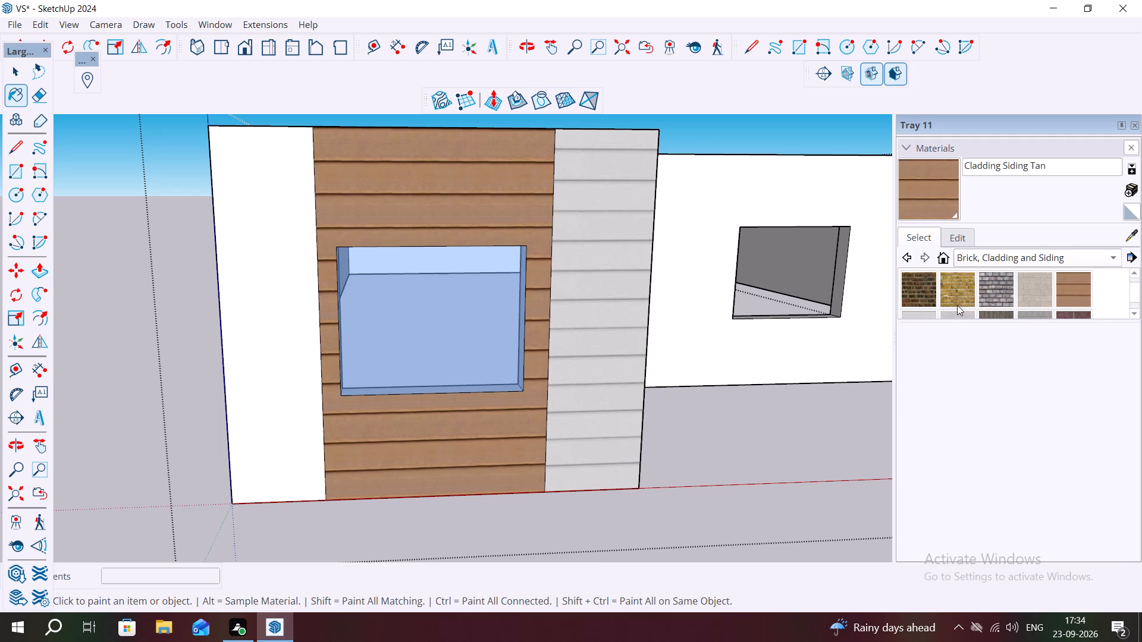
left_click(921, 288)
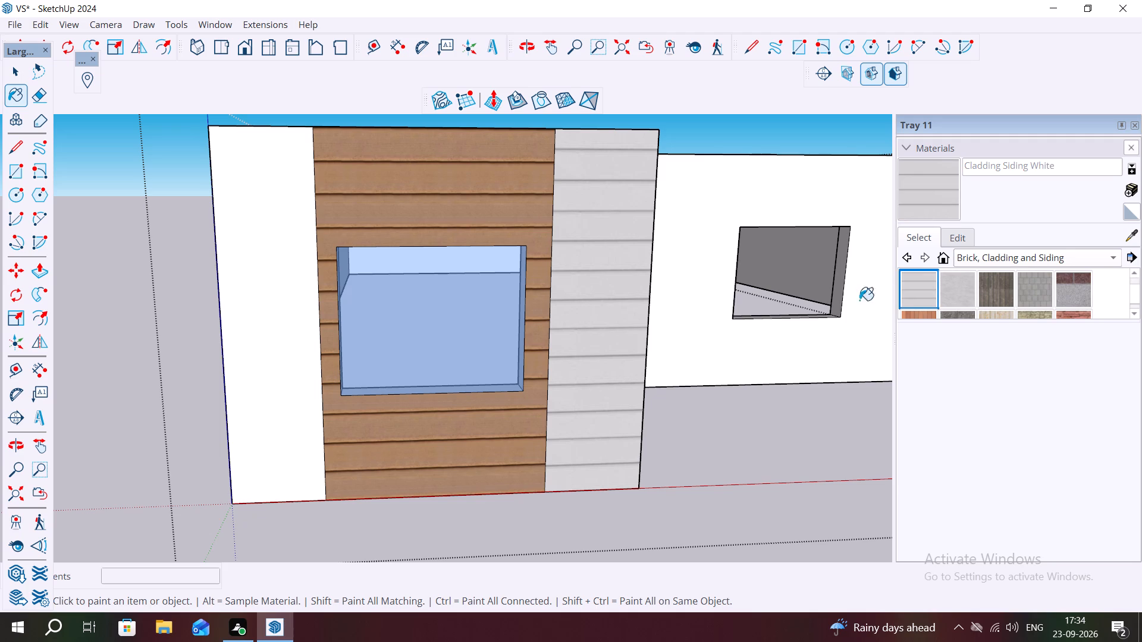
left_click(230, 218)
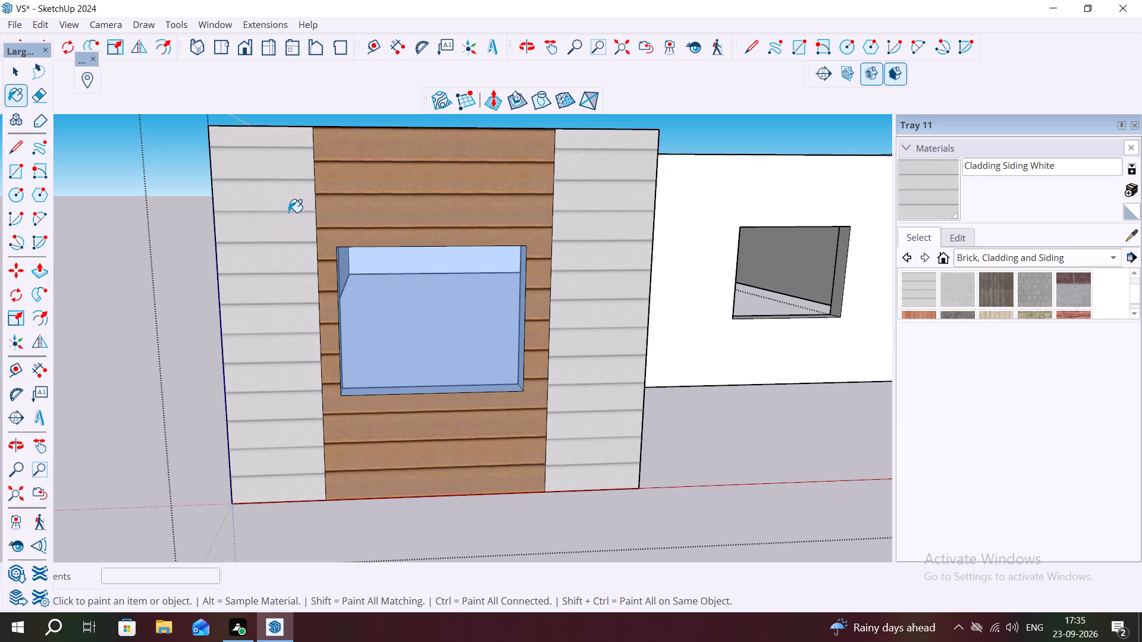
key("Escape")
key("space")
Examine the clad front wall and its adjoining window and door openings from several angles.
scroll(542, 331, "down", 2)
middle_click_drag(702, 331, 473, 336)
scroll(495, 304, "down", 1)
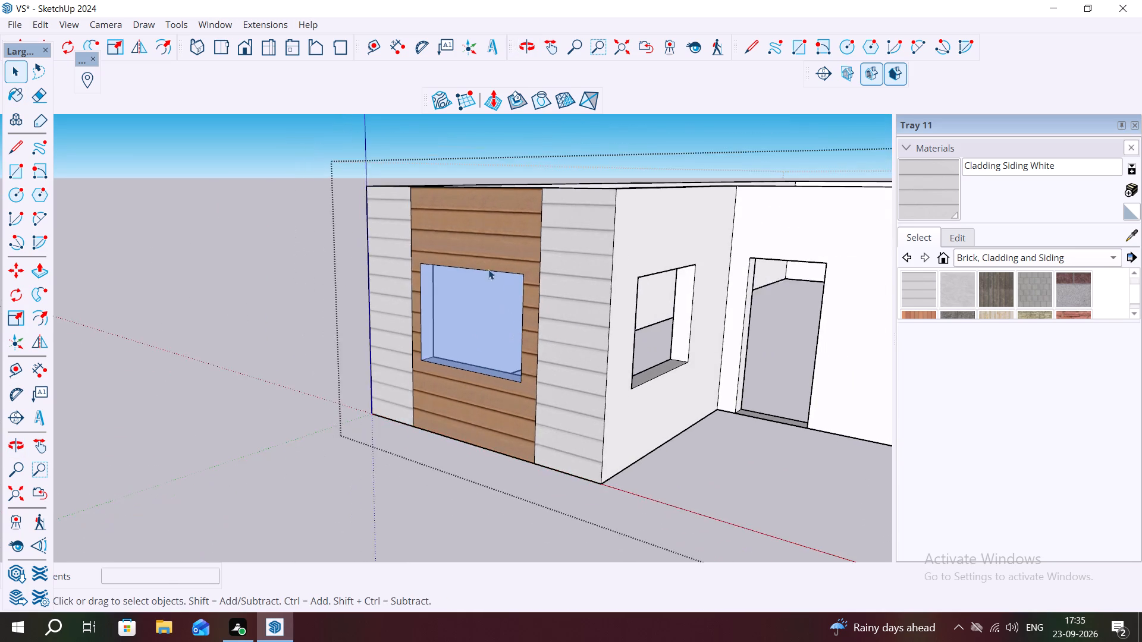
scroll(488, 269, "down", 6)
middle_click_drag(602, 309, 579, 340)
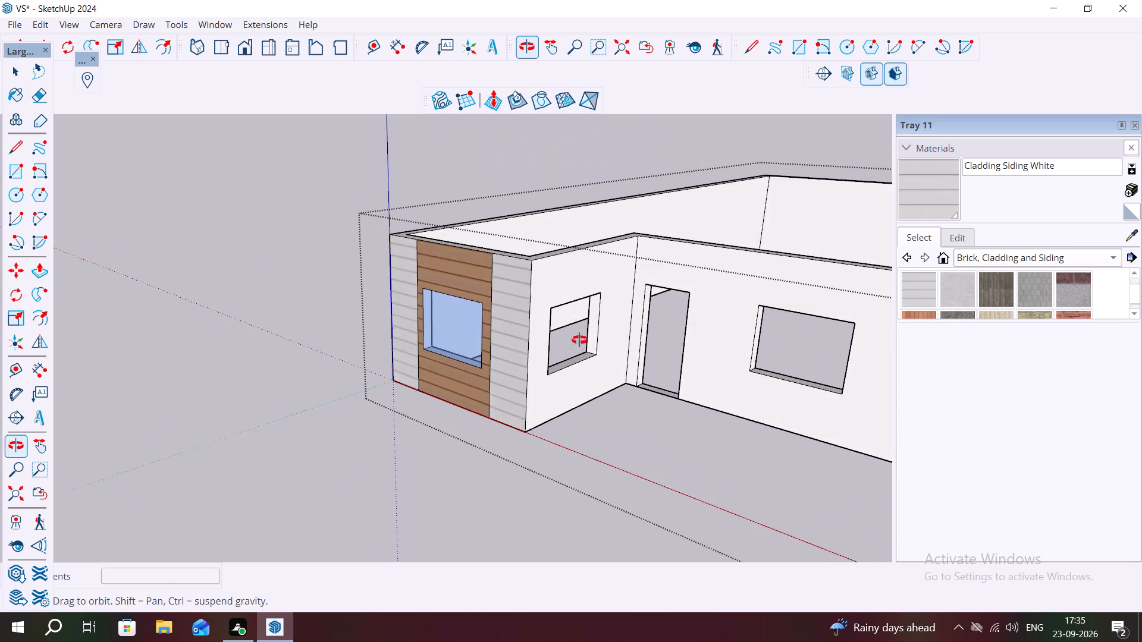
middle_click(581, 338)
middle_click_drag(579, 340, 581, 337)
scroll(532, 282, "up", 6)
scroll(378, 308, "down", 6)
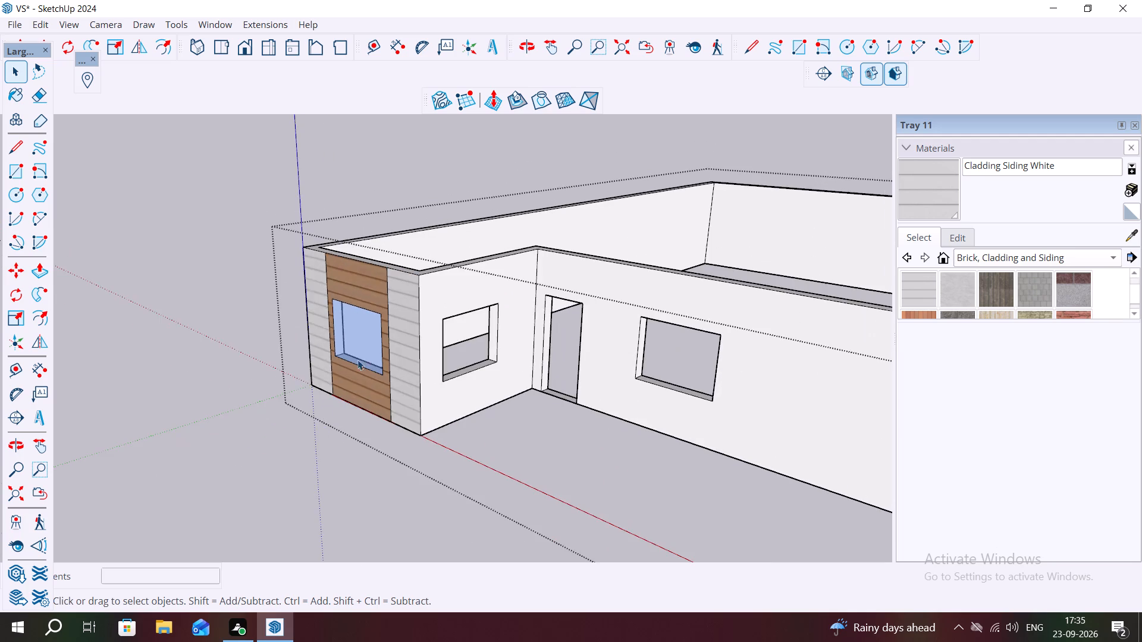
middle_click_drag(377, 360, 552, 285)
middle_click_drag(445, 325, 451, 401)
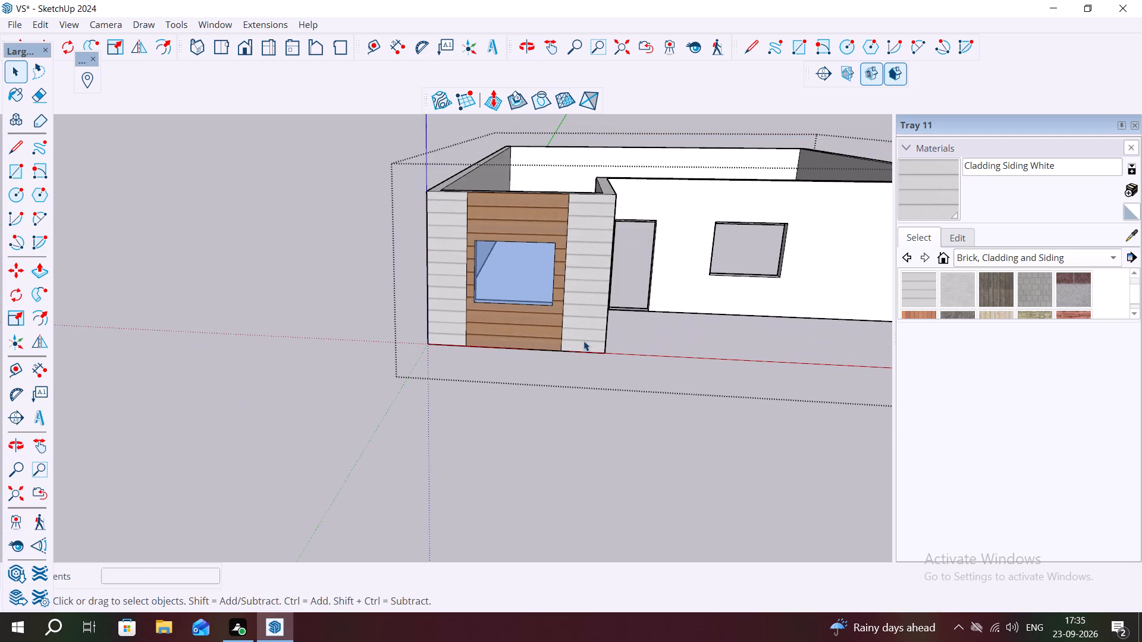
scroll(601, 281, "up", 3)
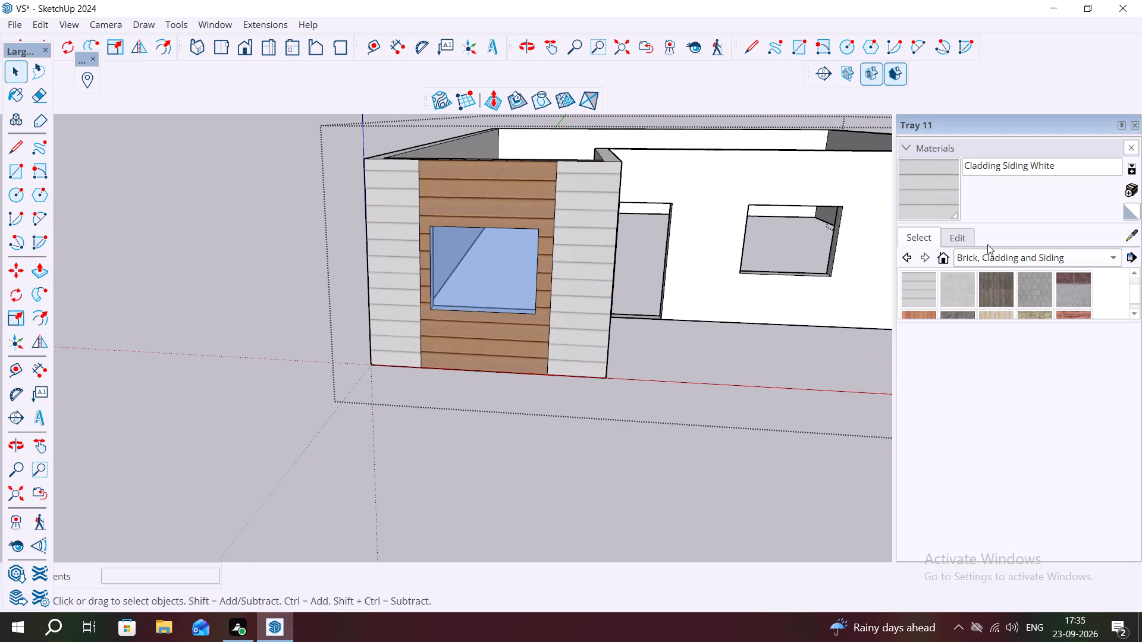
Create a new material from the Cladding Siding White texture, recoloured dark purple at 100 opacity.
scroll(978, 298, "down", 2)
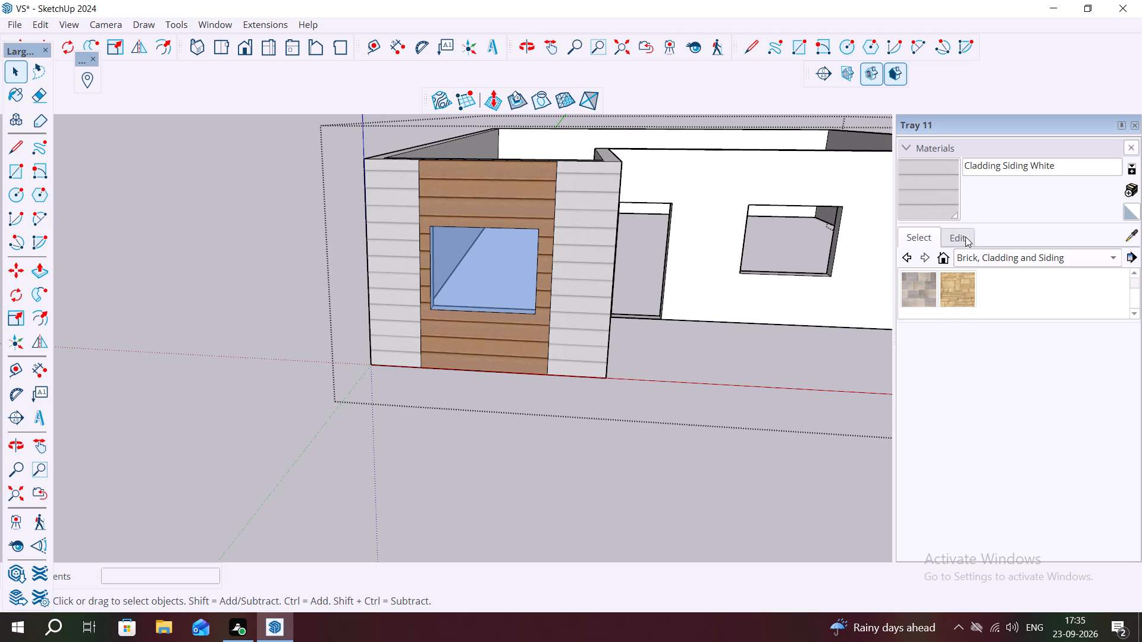
left_click(1131, 171)
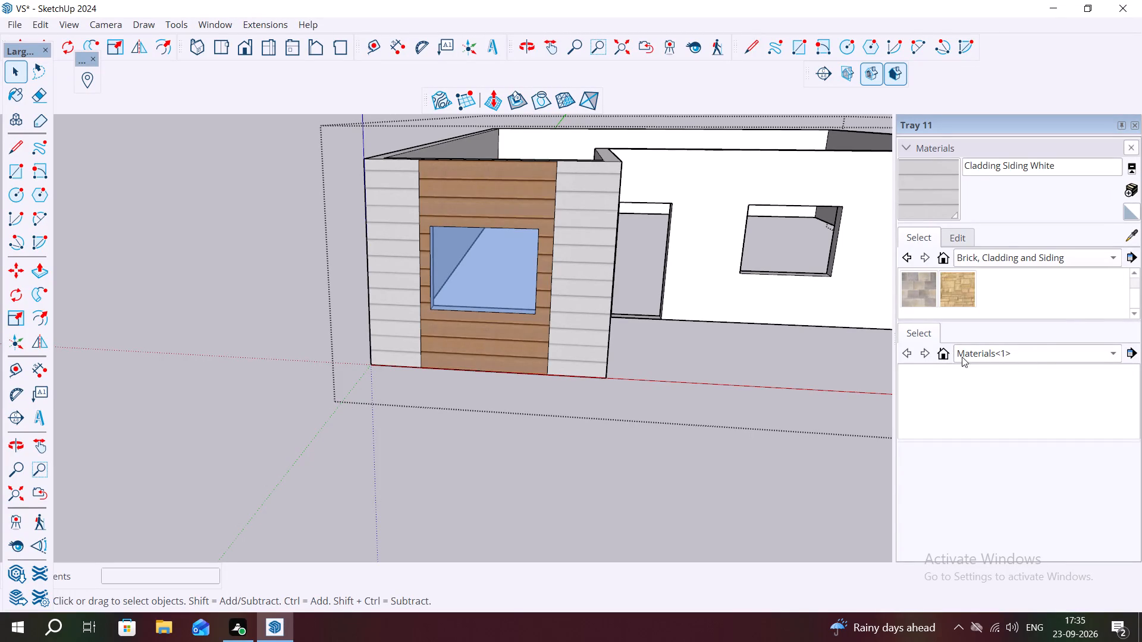
left_click(1128, 193)
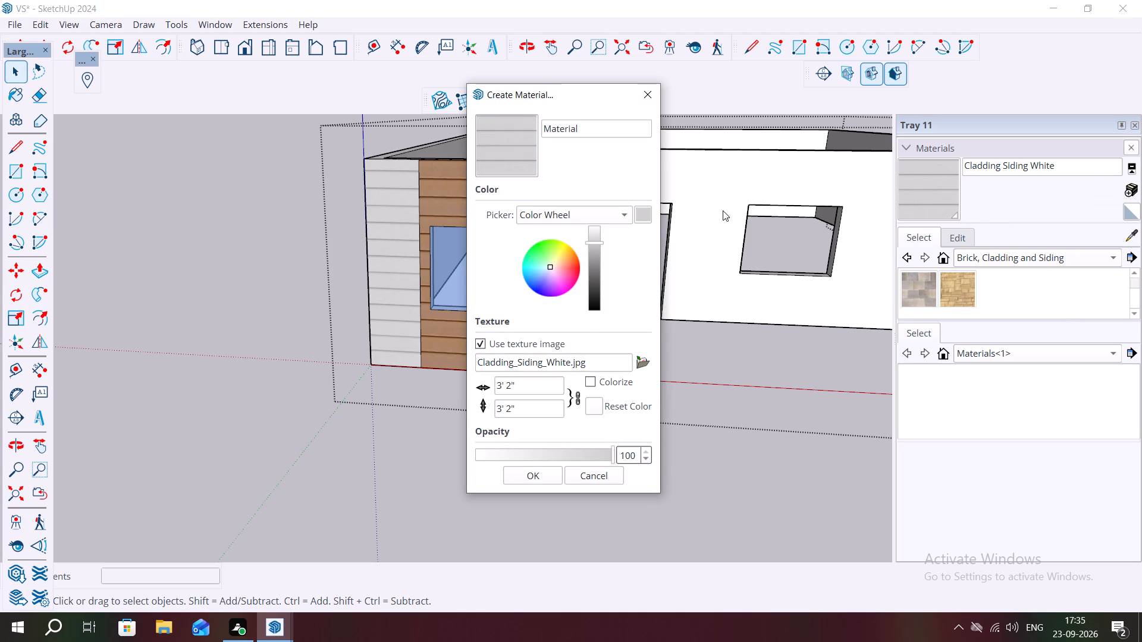
left_click_drag(587, 243, 588, 296)
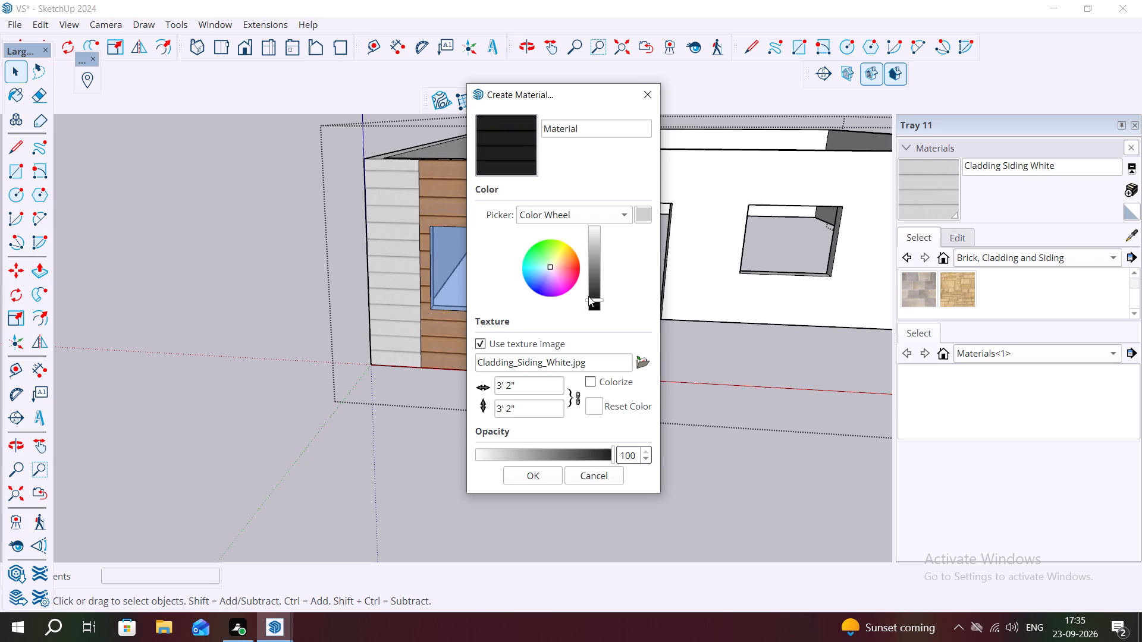
left_click_drag(588, 296, 588, 273)
left_click(563, 254)
left_click_drag(557, 257, 554, 264)
left_click(552, 267)
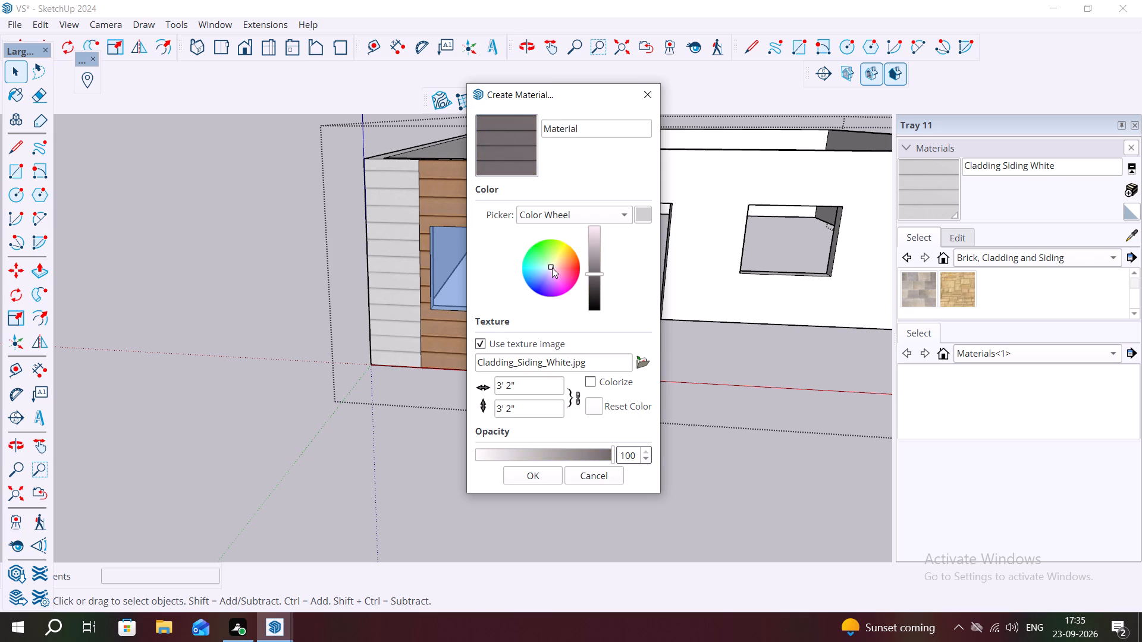
left_click(558, 259)
left_click(559, 256)
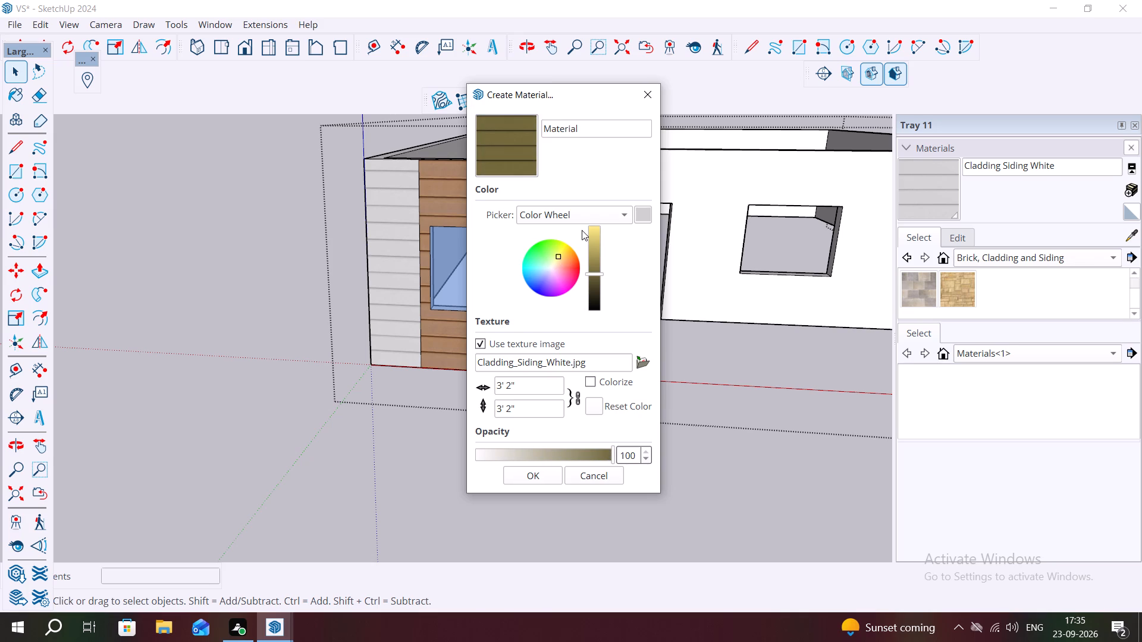
left_click(542, 260)
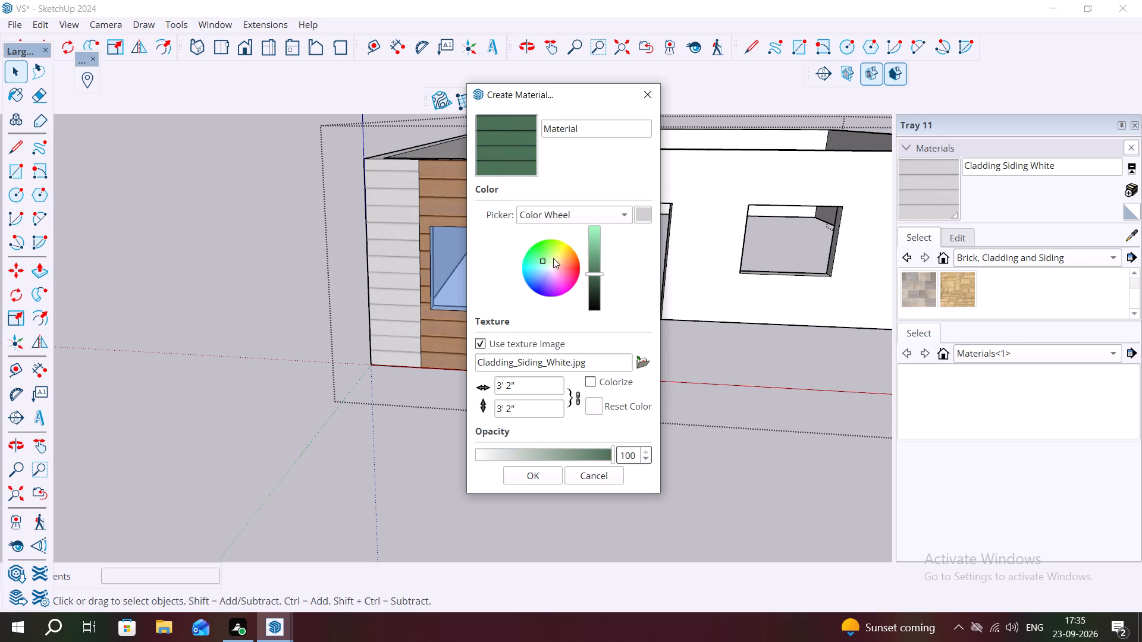
left_click(551, 285)
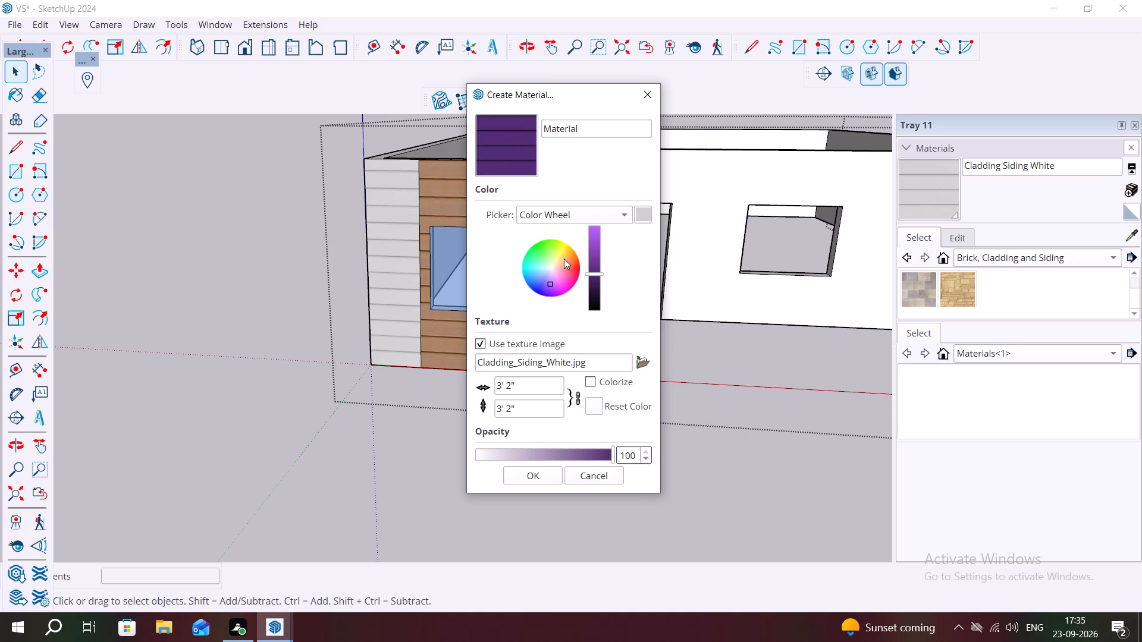
left_click(592, 273)
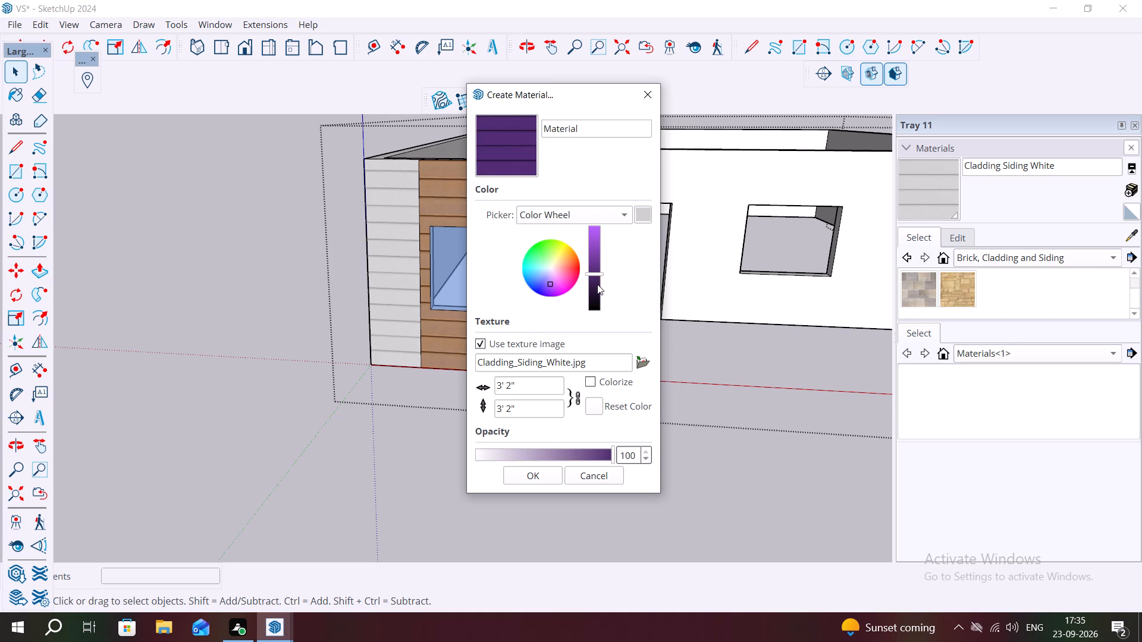
left_click(597, 284)
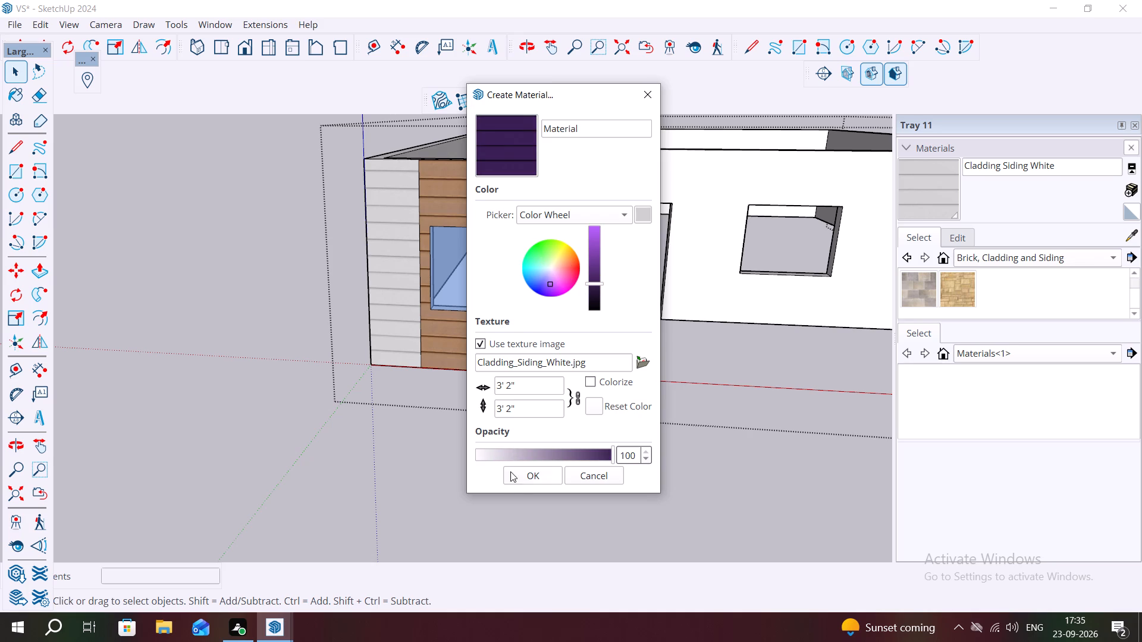
left_click(518, 477)
Paint the two white siding strips flanking the tan window panel with the new dark purple siding material.
left_click(603, 303)
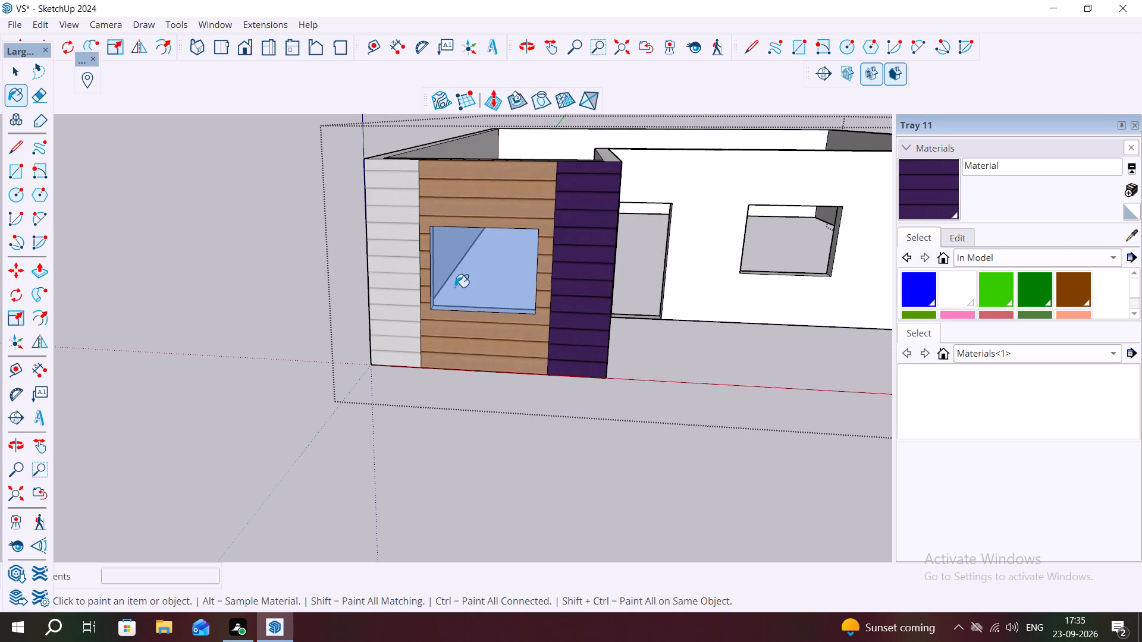
left_click(385, 279)
scroll(425, 392, "down", 3)
middle_click_drag(542, 399, 667, 351)
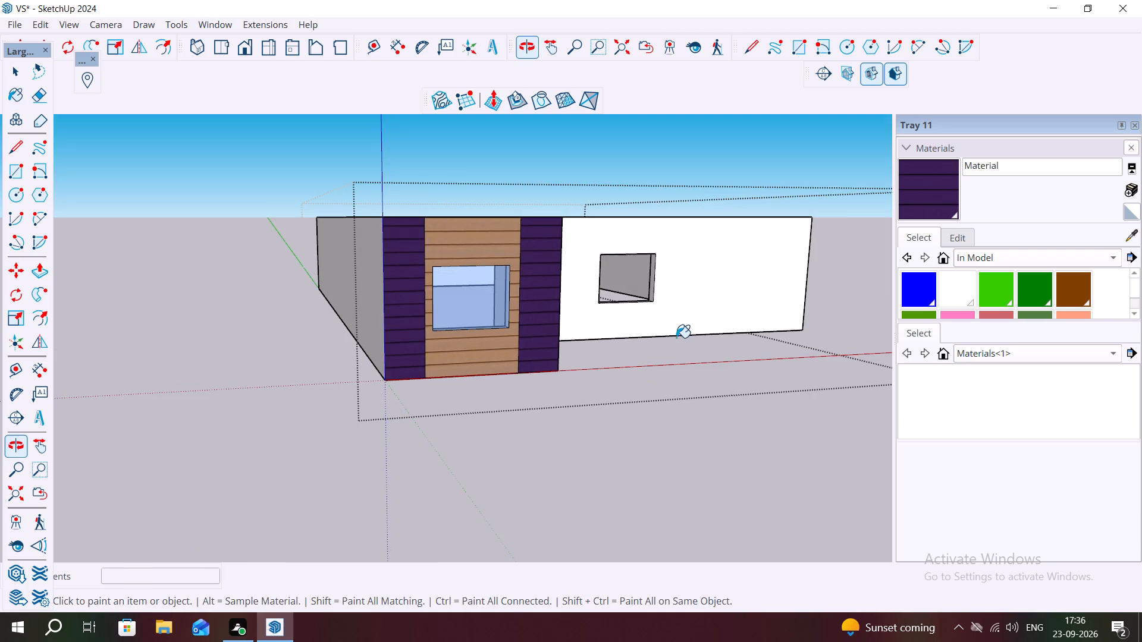
key("Escape")
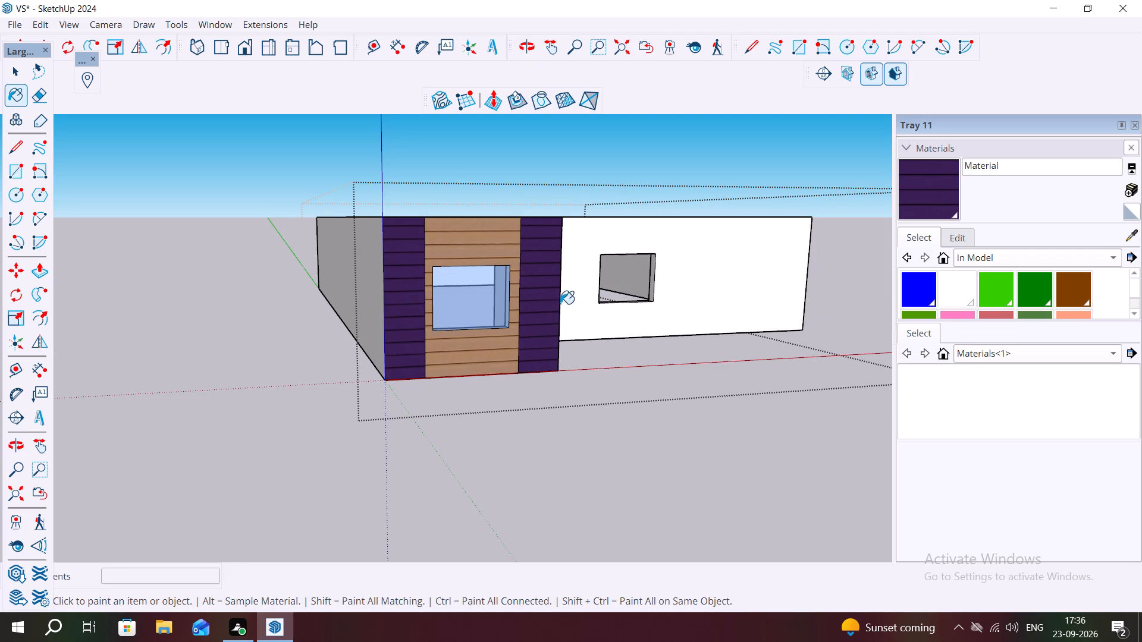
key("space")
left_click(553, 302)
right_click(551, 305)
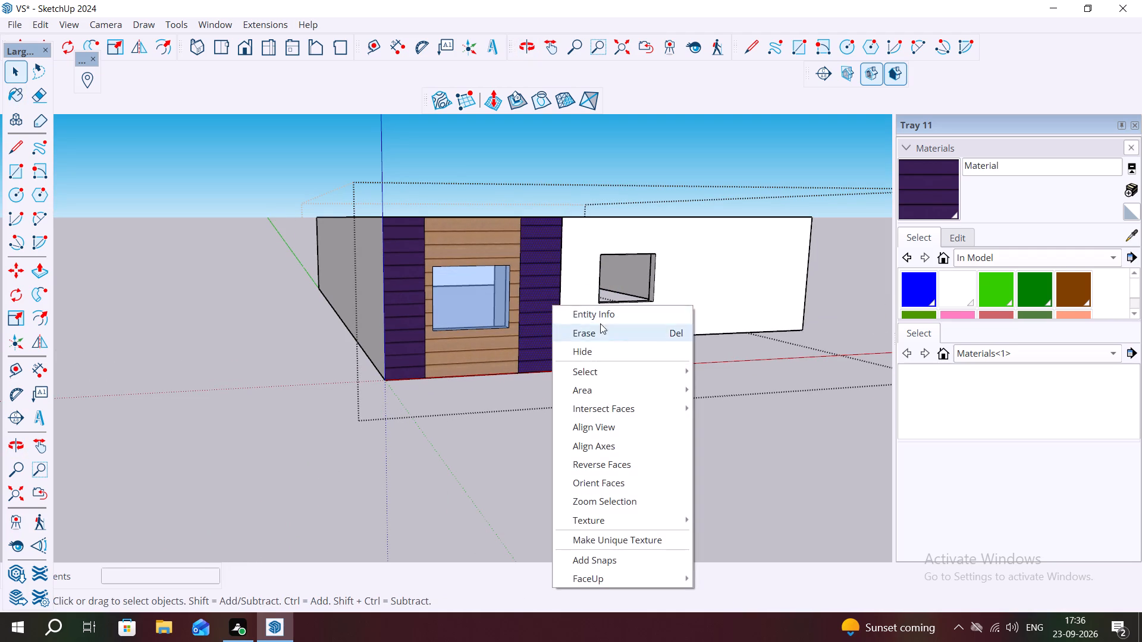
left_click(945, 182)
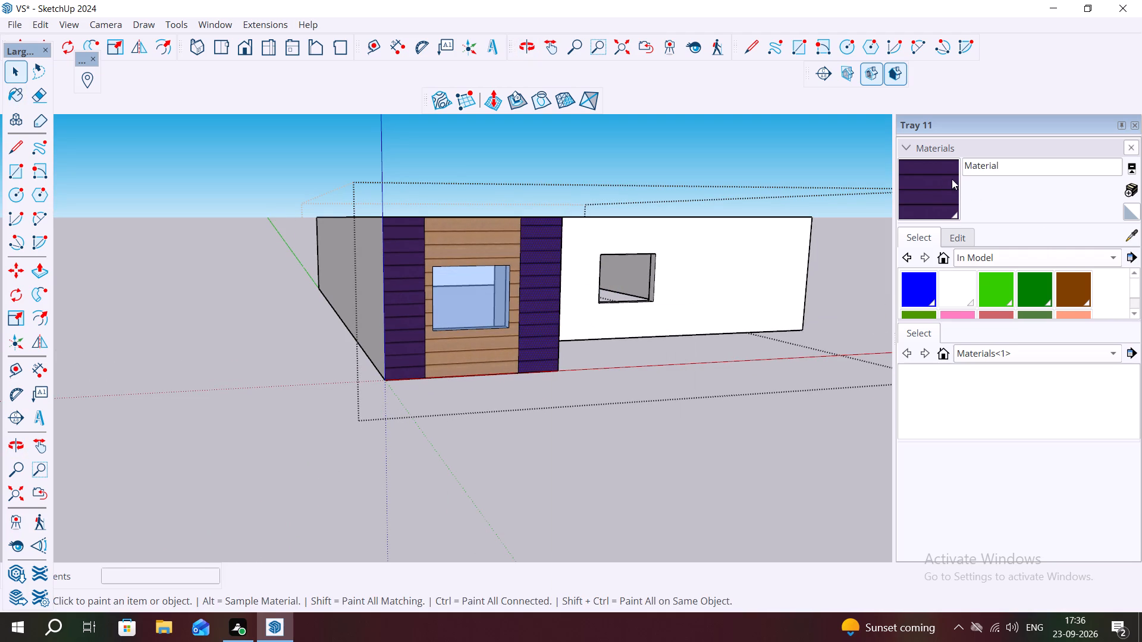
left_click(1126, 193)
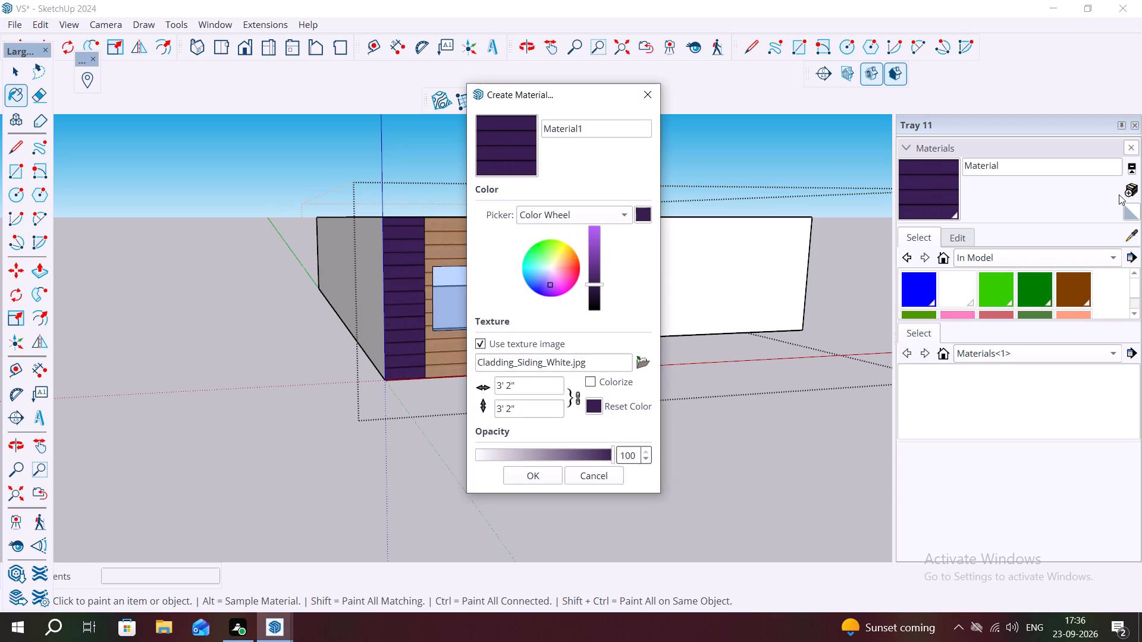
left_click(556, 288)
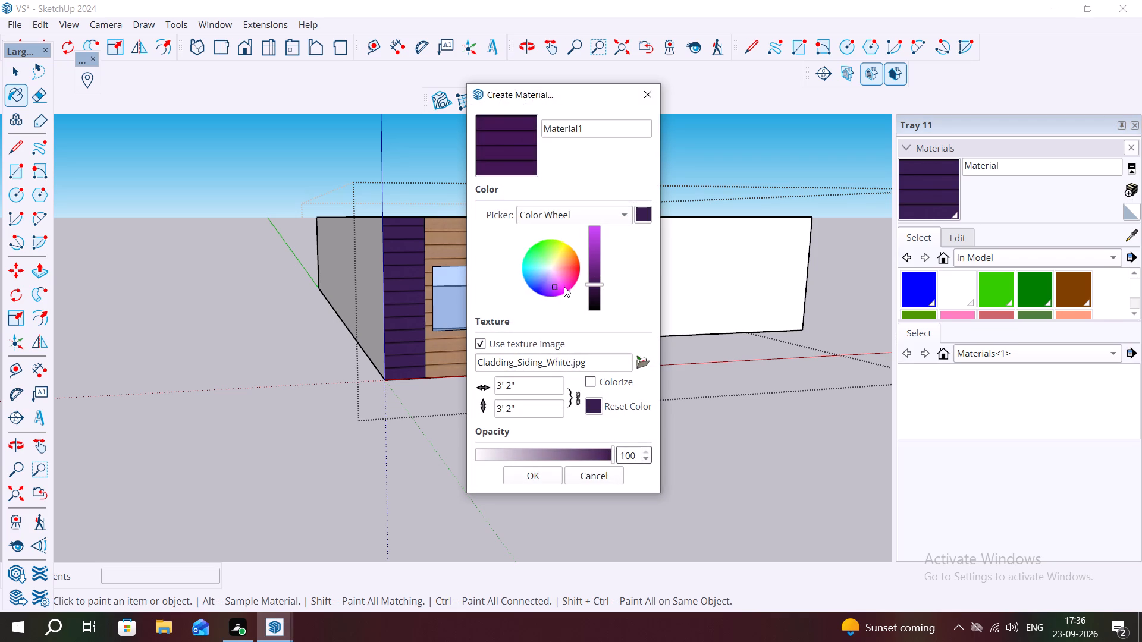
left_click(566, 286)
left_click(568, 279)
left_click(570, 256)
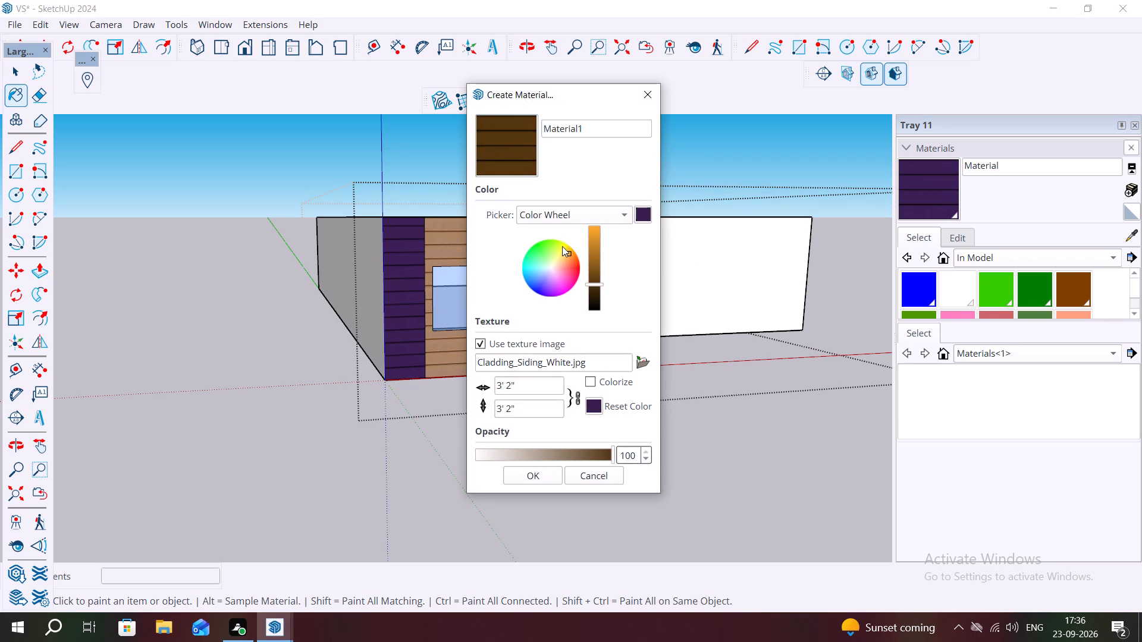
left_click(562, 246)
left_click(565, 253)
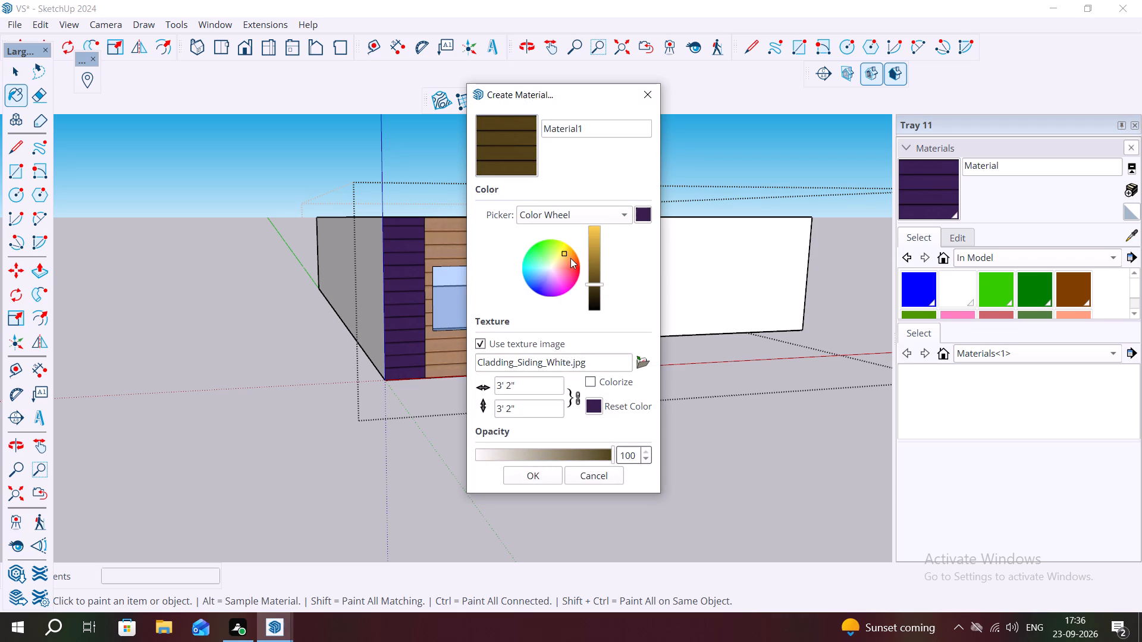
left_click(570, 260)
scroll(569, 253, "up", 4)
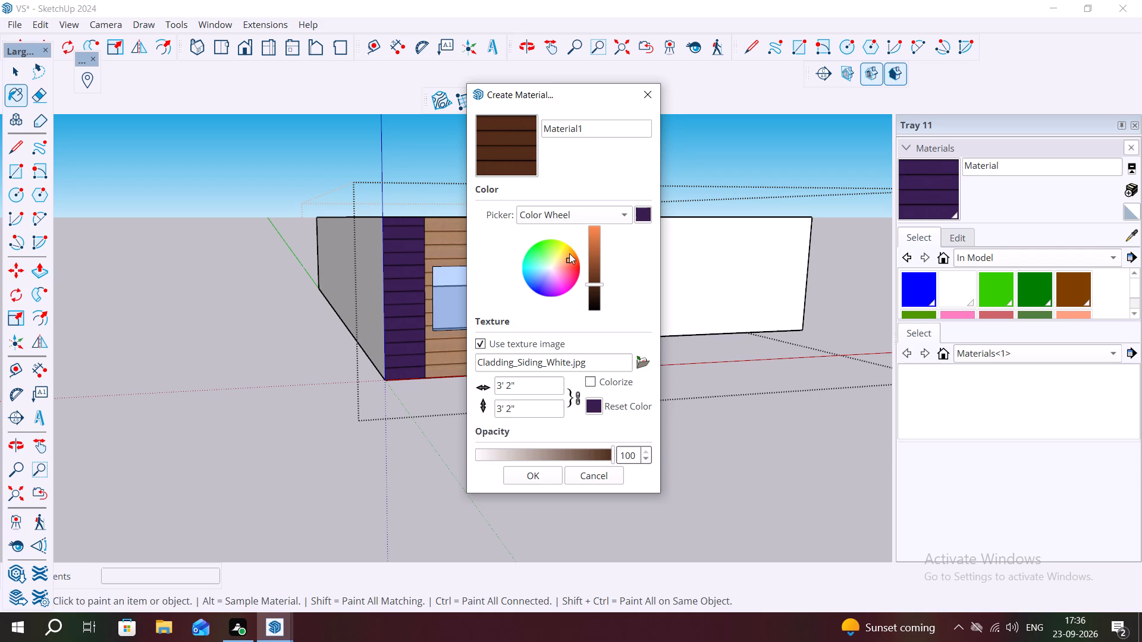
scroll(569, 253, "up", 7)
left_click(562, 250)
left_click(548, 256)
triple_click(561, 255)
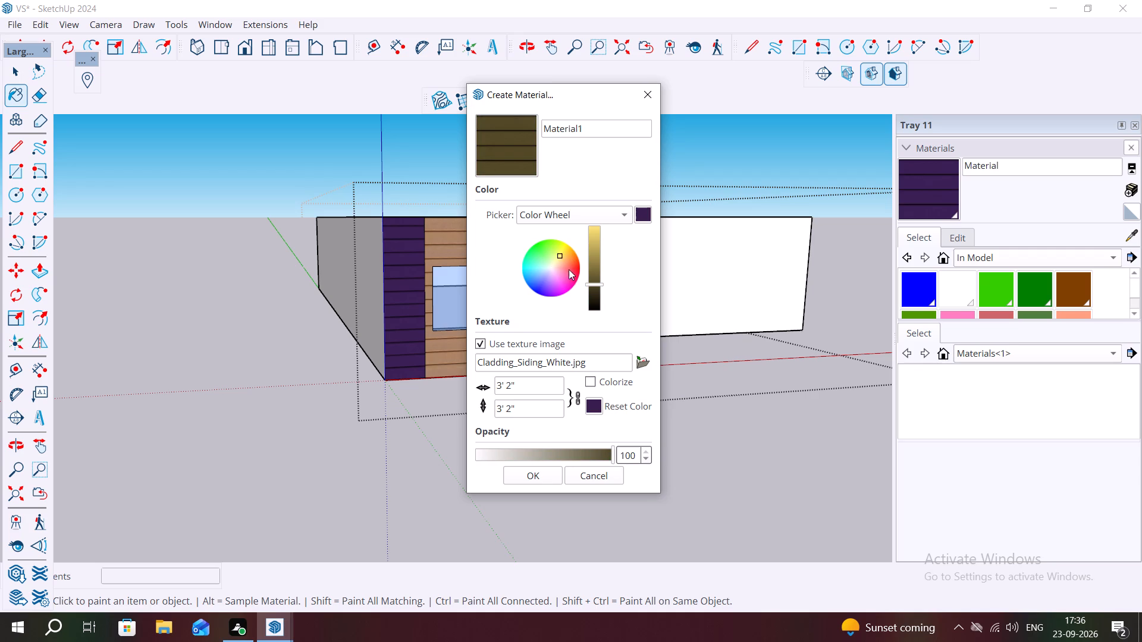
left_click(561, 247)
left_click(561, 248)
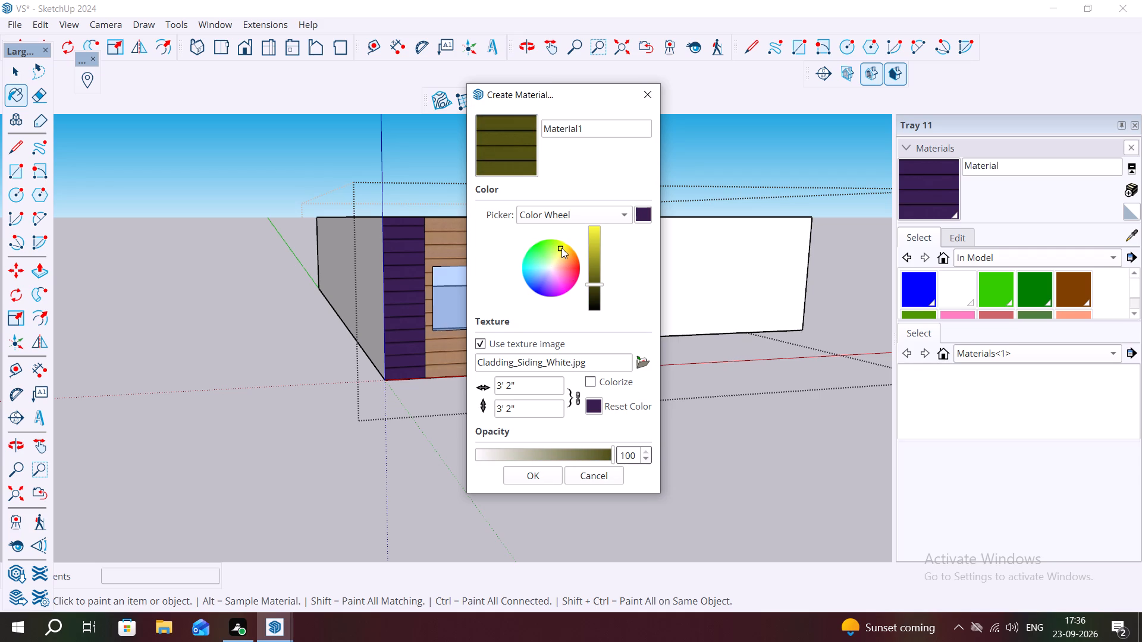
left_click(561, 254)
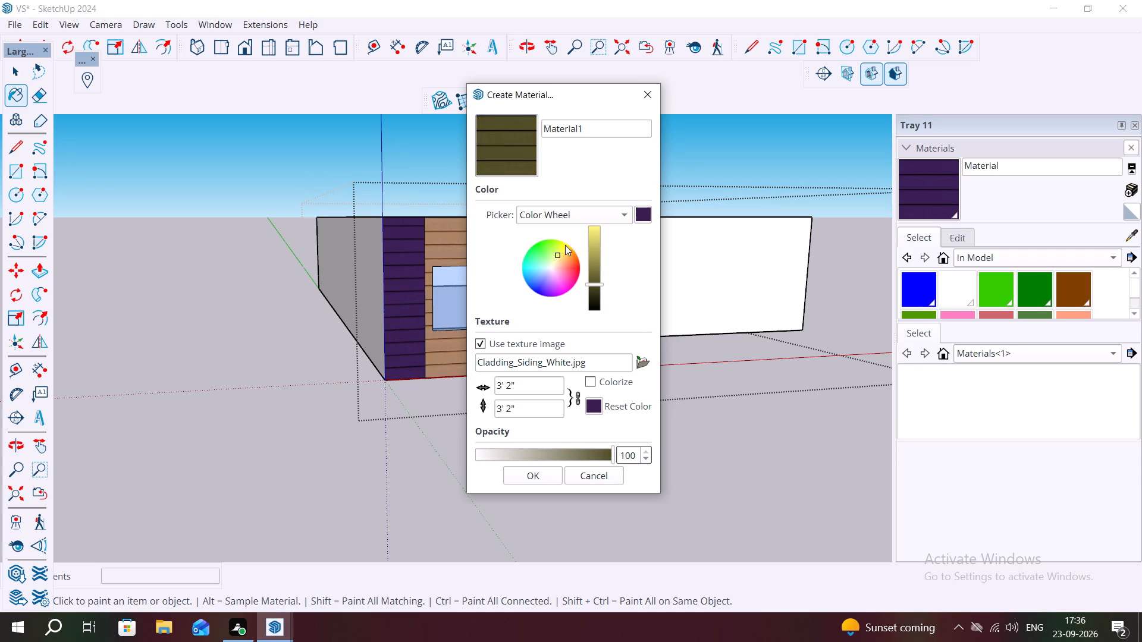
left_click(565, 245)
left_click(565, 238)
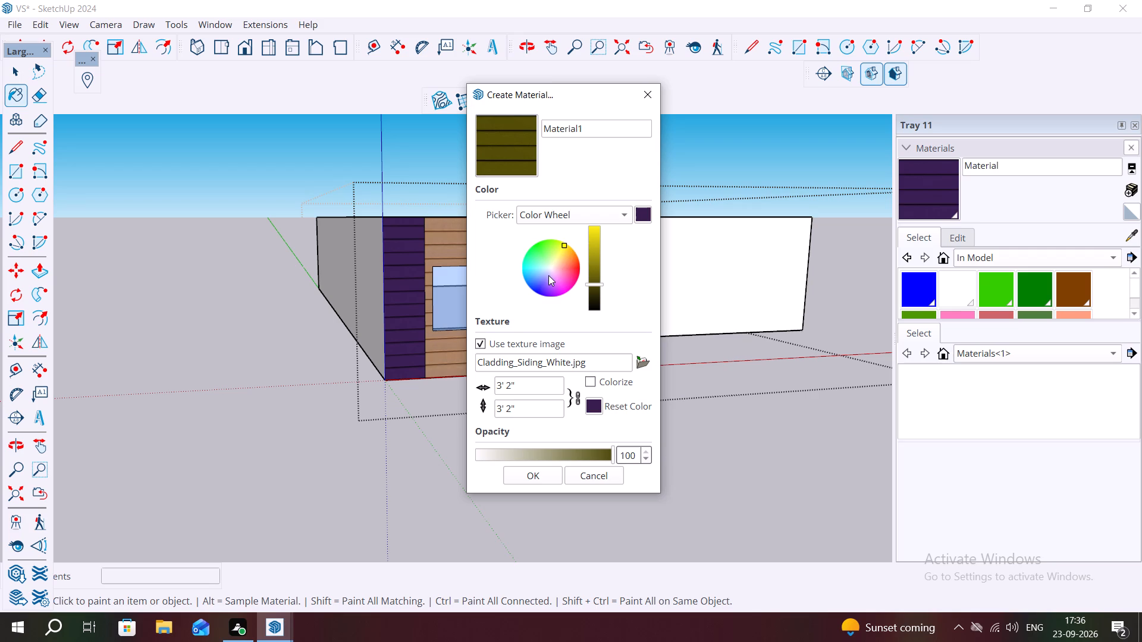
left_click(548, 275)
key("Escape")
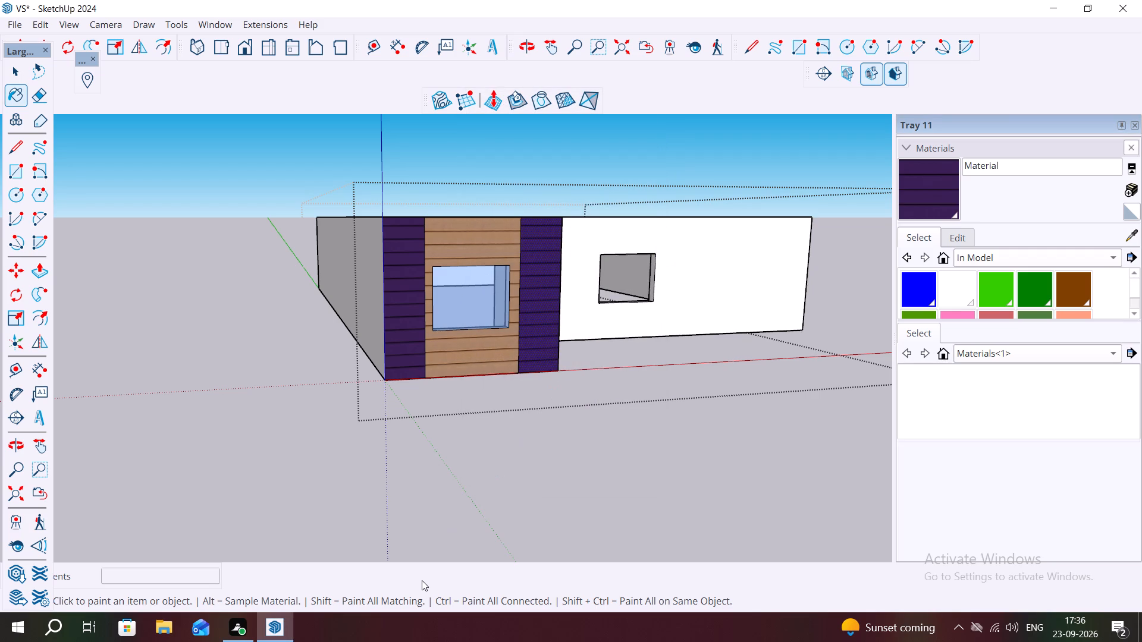